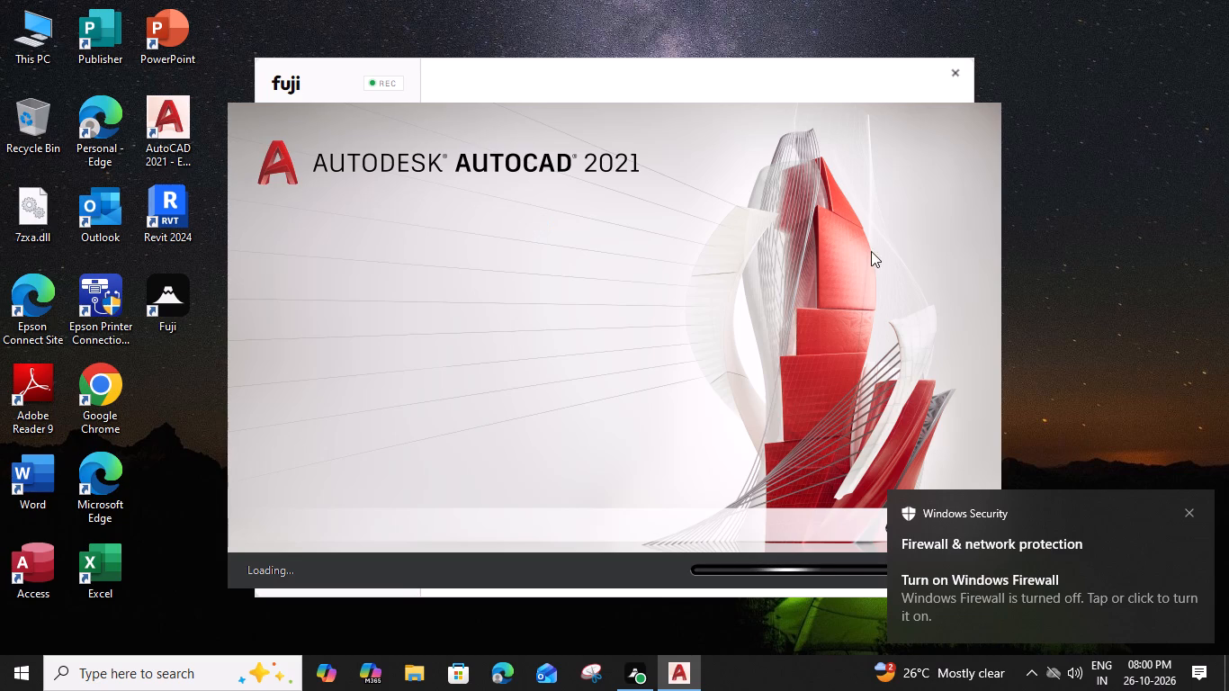
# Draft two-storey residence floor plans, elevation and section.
# Dismiss the Windows Security and OneDrive notifications and close the Windows Security window.
pyautogui.click(1188, 507)
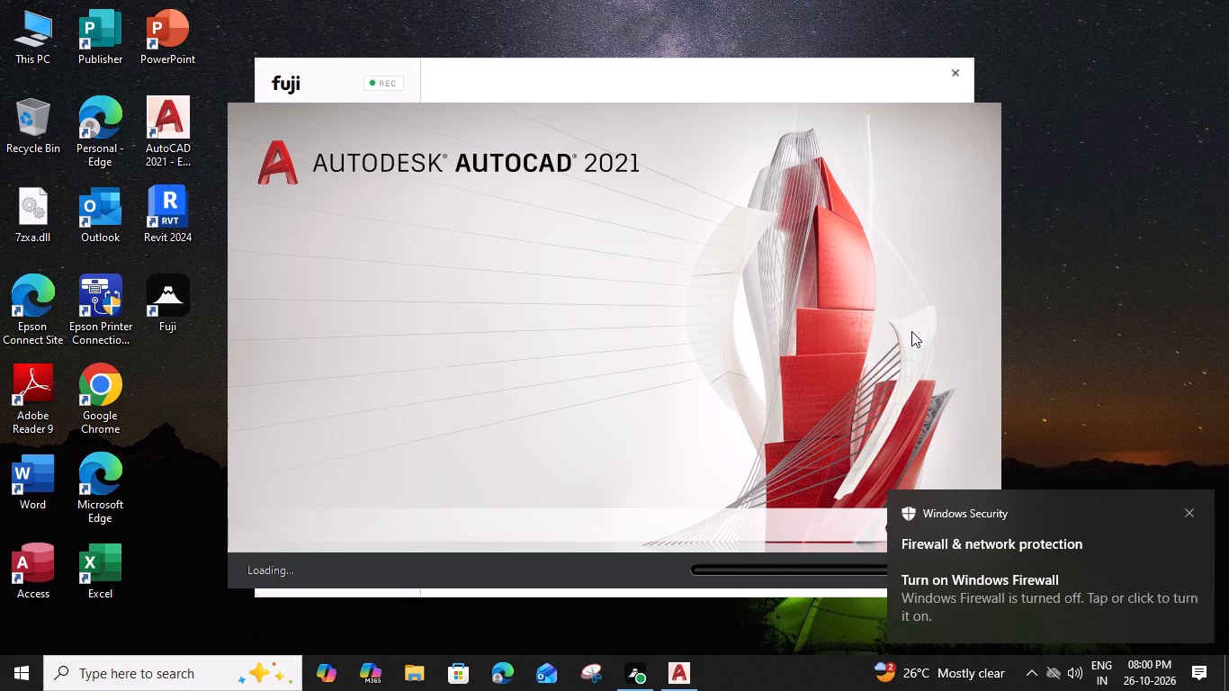
pyautogui.click(1188, 507)
pyautogui.click(1183, 505)
pyautogui.doubleClick(1189, 507)
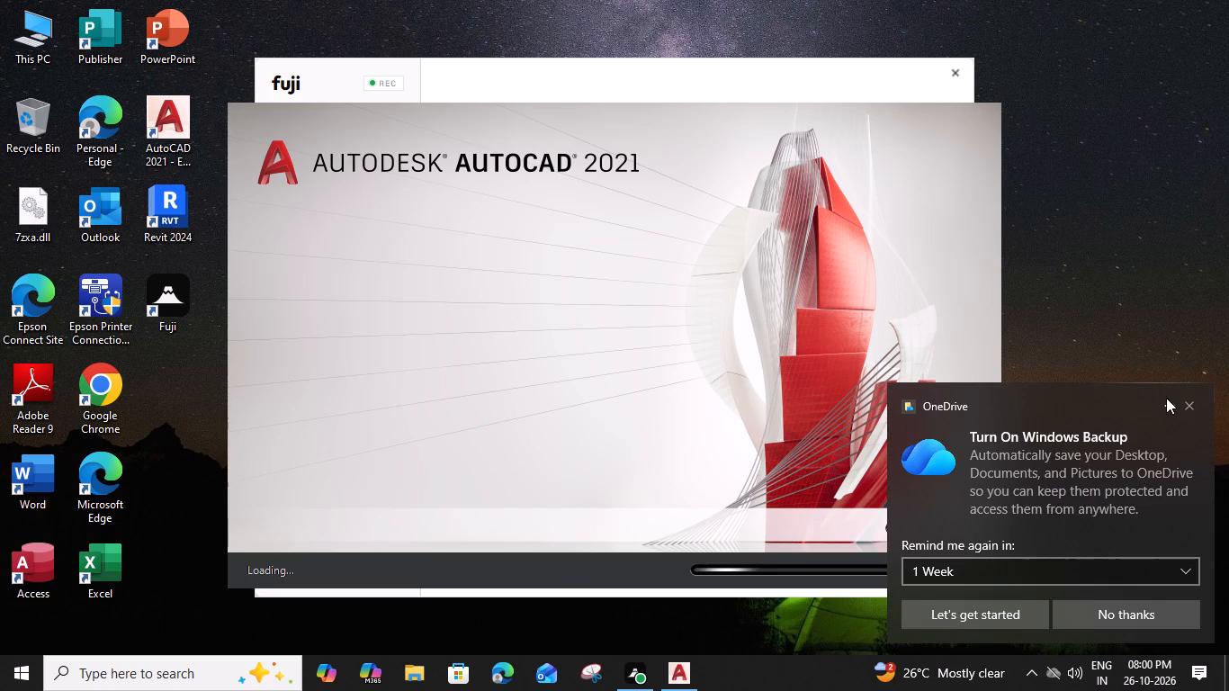
pyautogui.click(1190, 401)
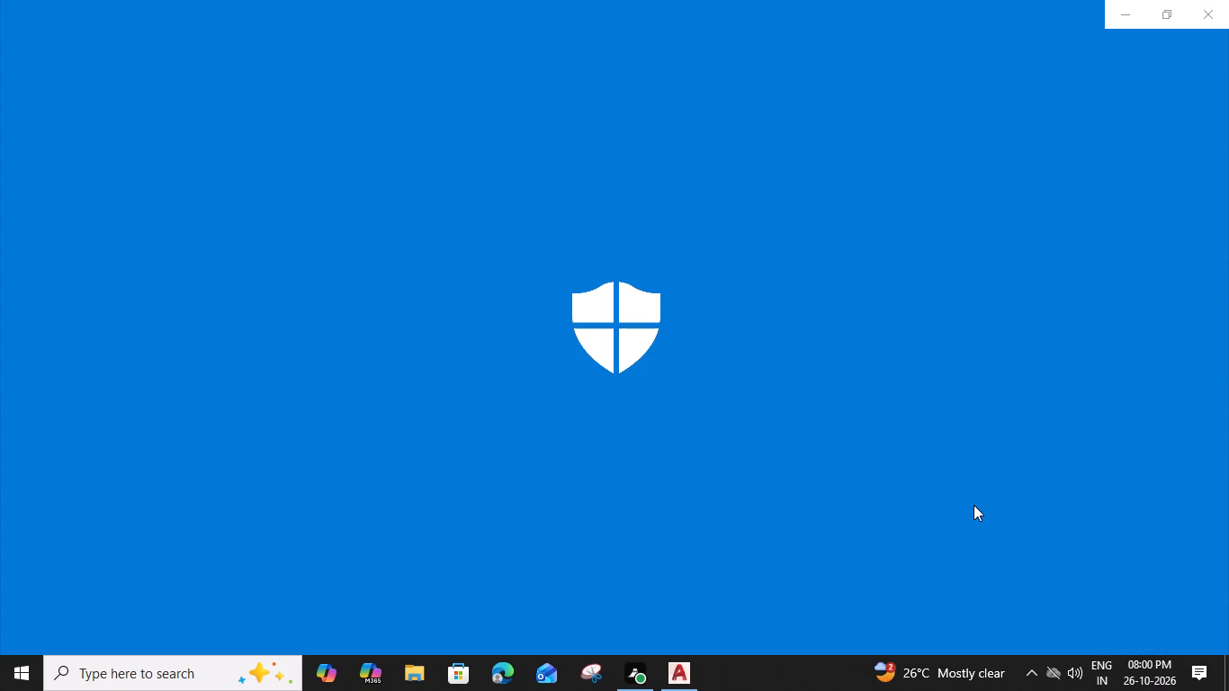
pyautogui.click(1200, 14)
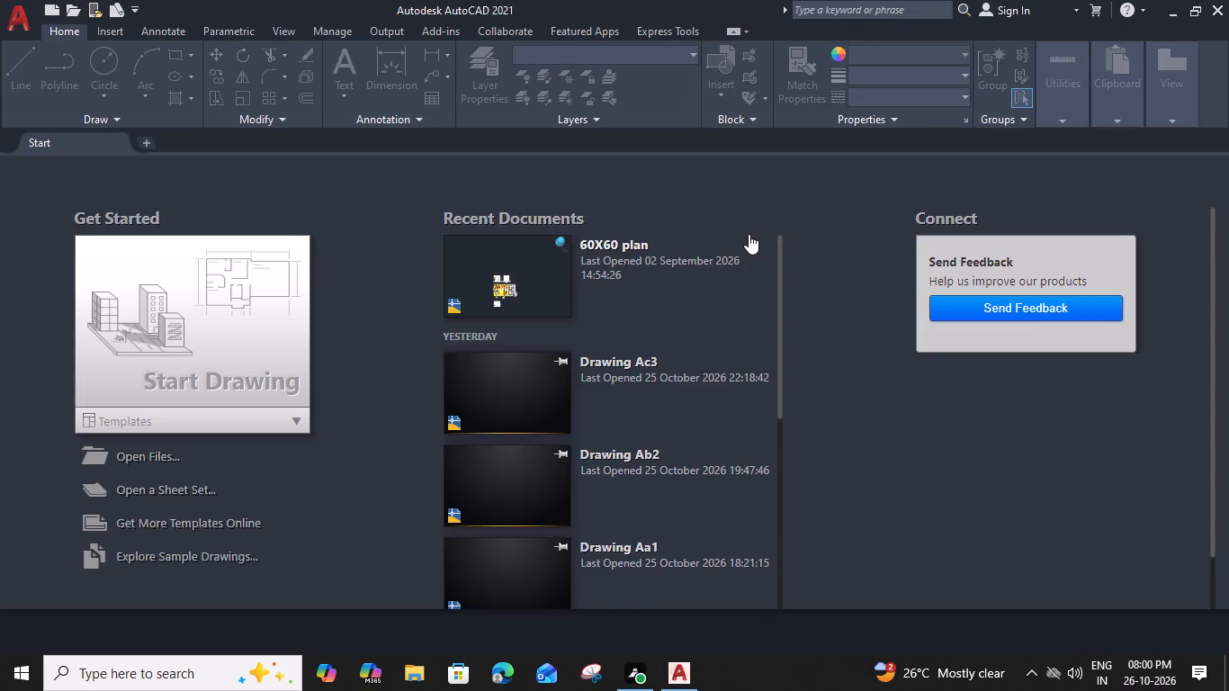
# Start a new blank drawing.
pyautogui.click(277, 302)
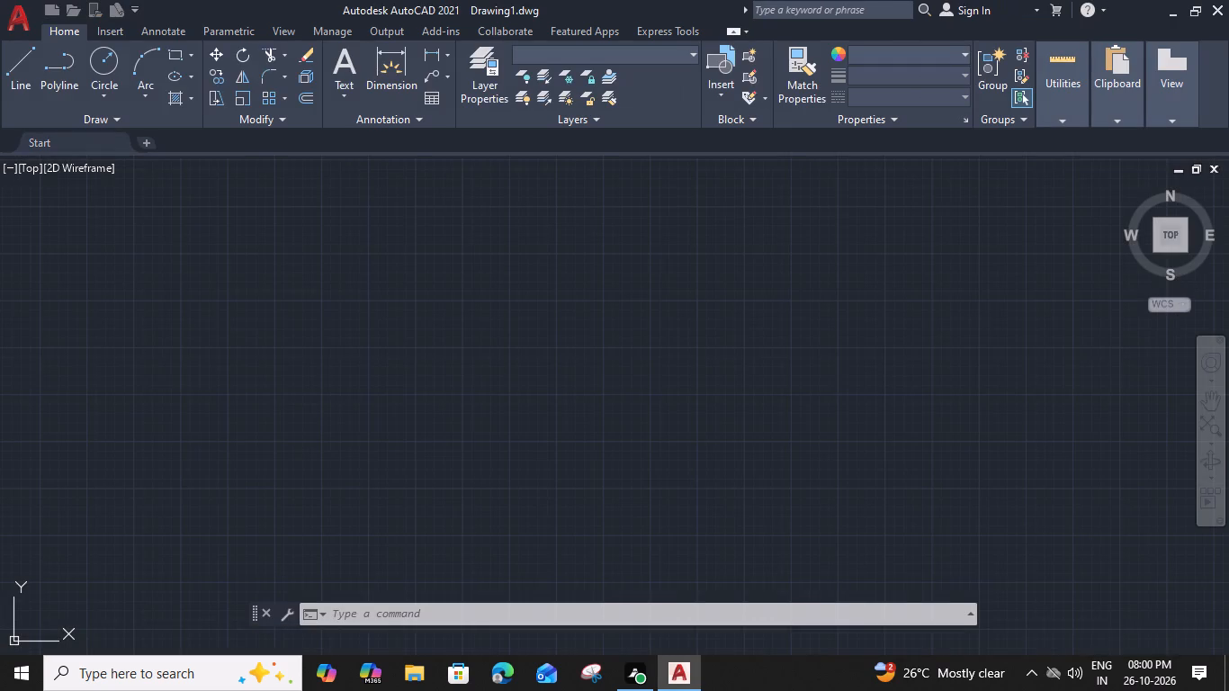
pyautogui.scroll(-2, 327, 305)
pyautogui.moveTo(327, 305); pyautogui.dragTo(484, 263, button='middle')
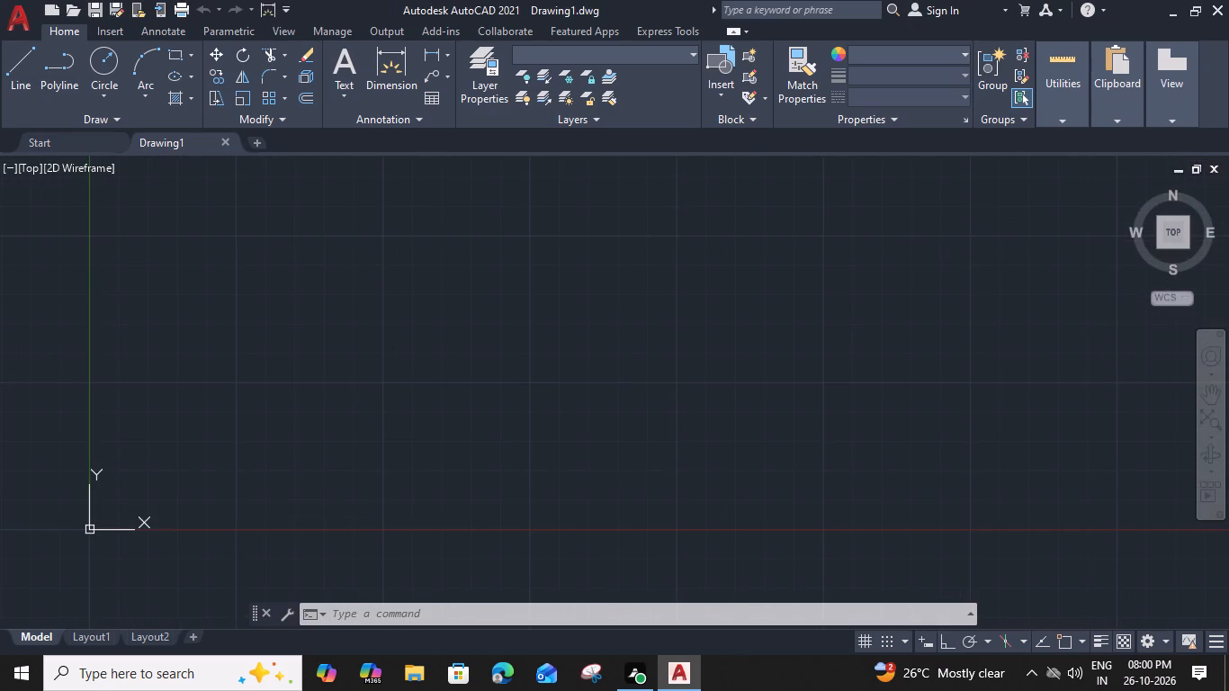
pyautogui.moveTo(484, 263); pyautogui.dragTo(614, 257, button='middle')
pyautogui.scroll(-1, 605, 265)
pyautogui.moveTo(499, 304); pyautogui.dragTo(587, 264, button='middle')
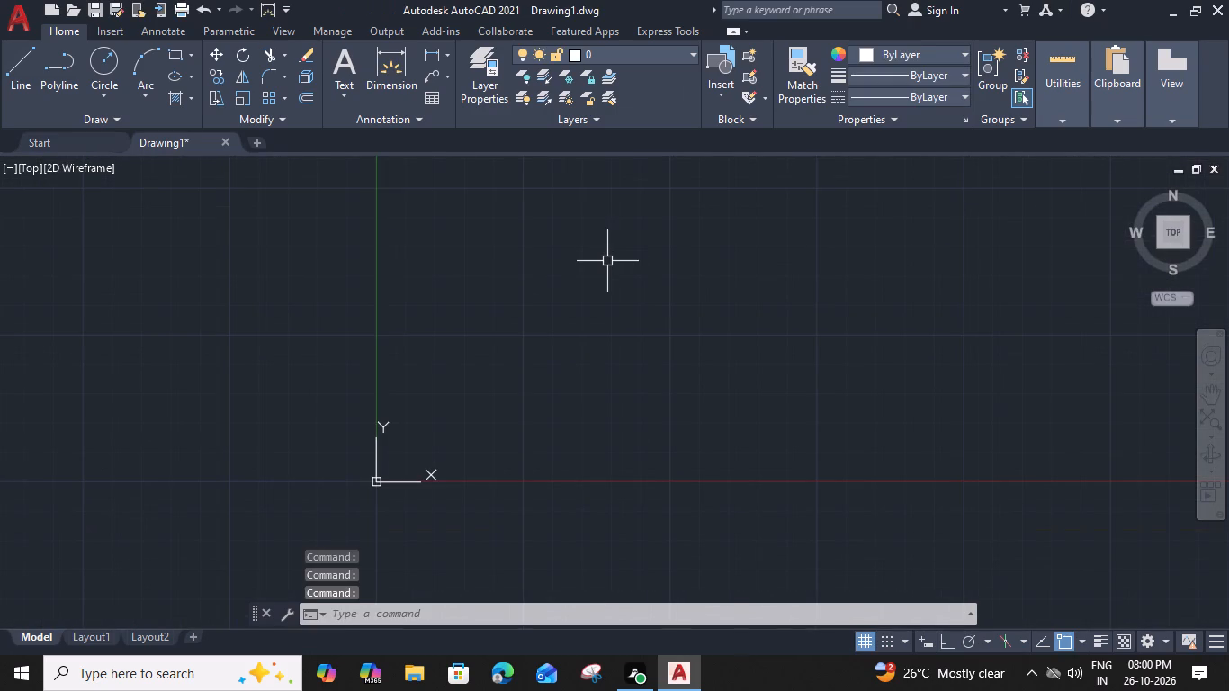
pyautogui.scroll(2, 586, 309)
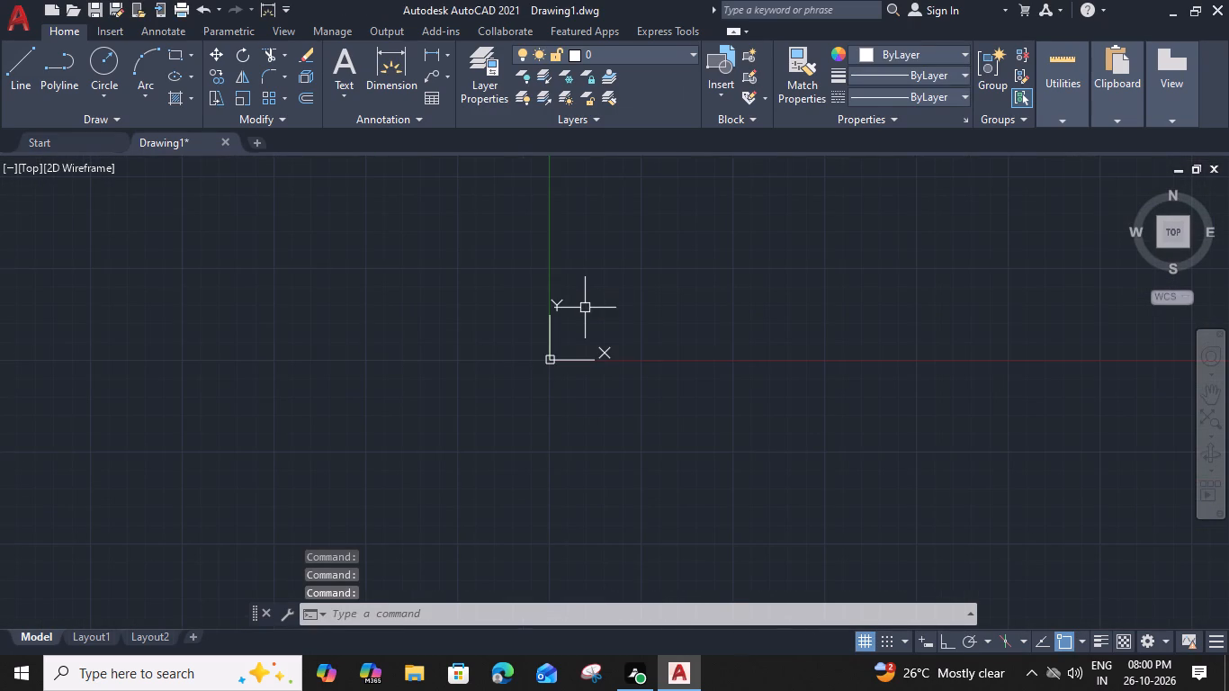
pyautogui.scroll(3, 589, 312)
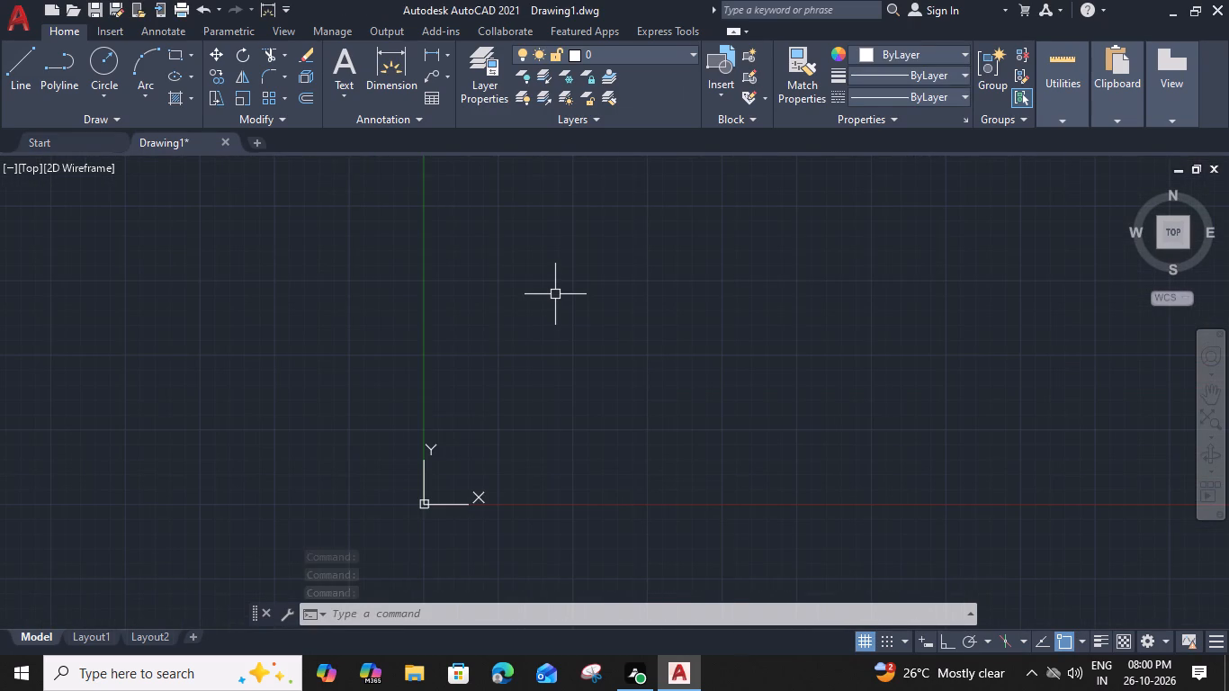
# Configure the drawing units to Engineering length with 0'-0.00" precision and an insertion scale in inches.
pyautogui.write('un')
pyautogui.press('space')
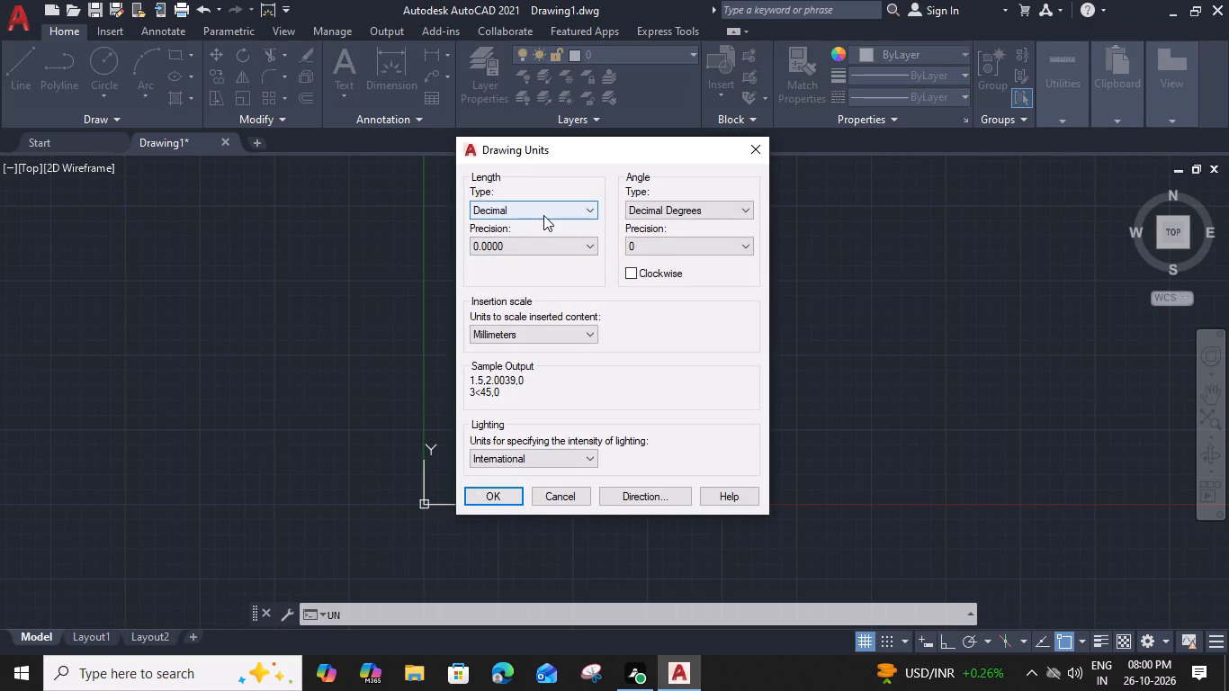
pyautogui.click(572, 207)
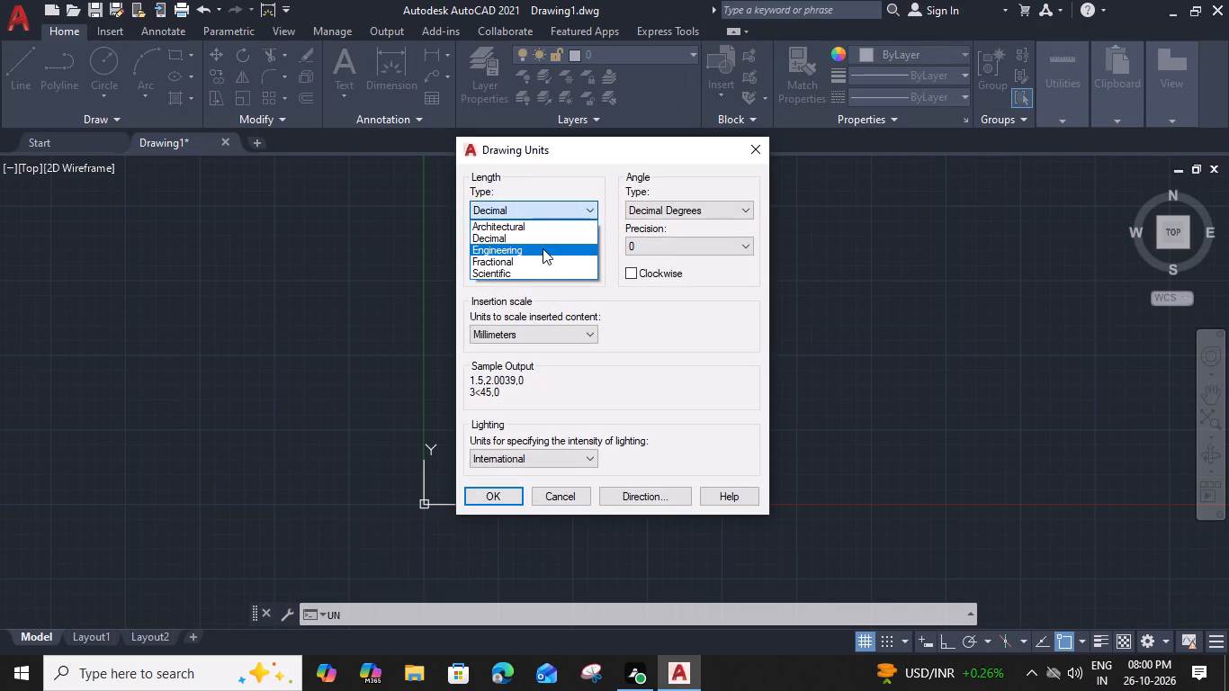
pyautogui.click(543, 248)
pyautogui.click(537, 328)
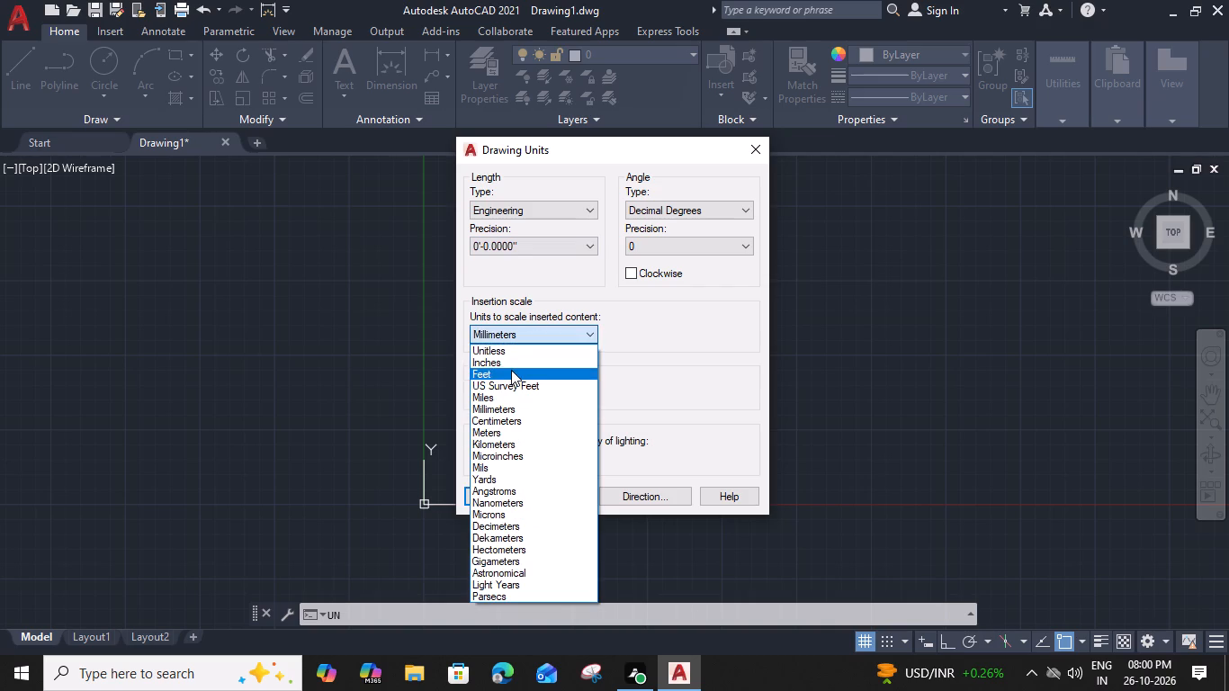
pyautogui.click(512, 363)
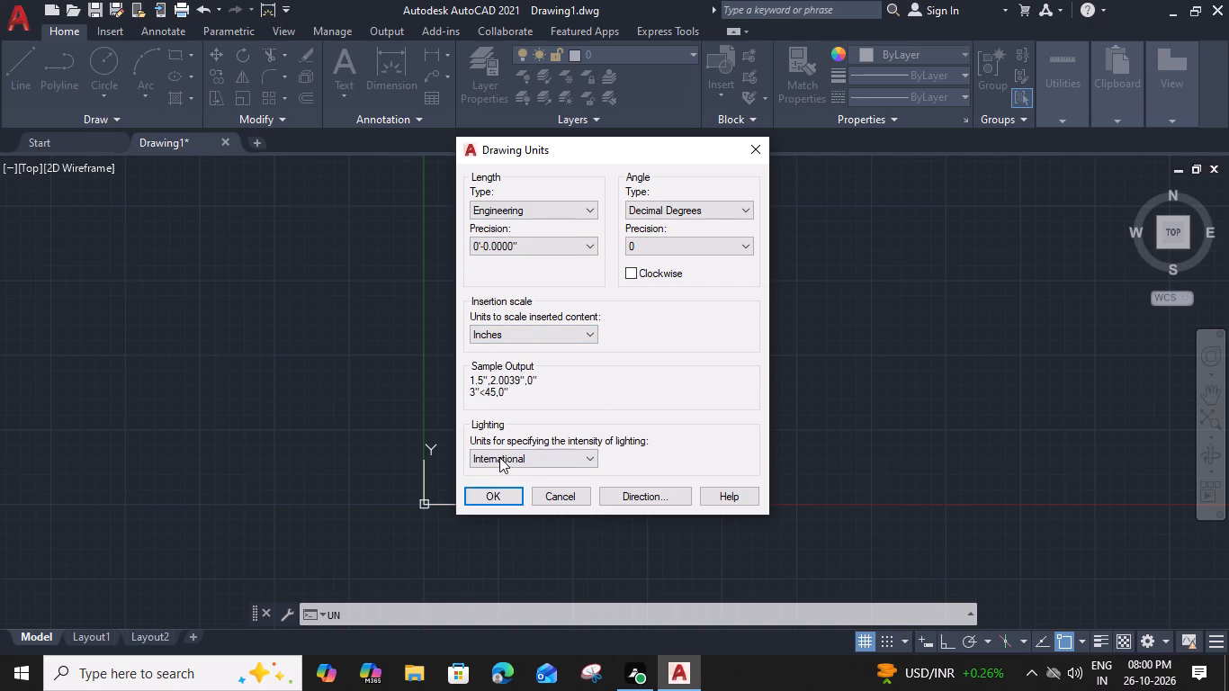
pyautogui.click(577, 244)
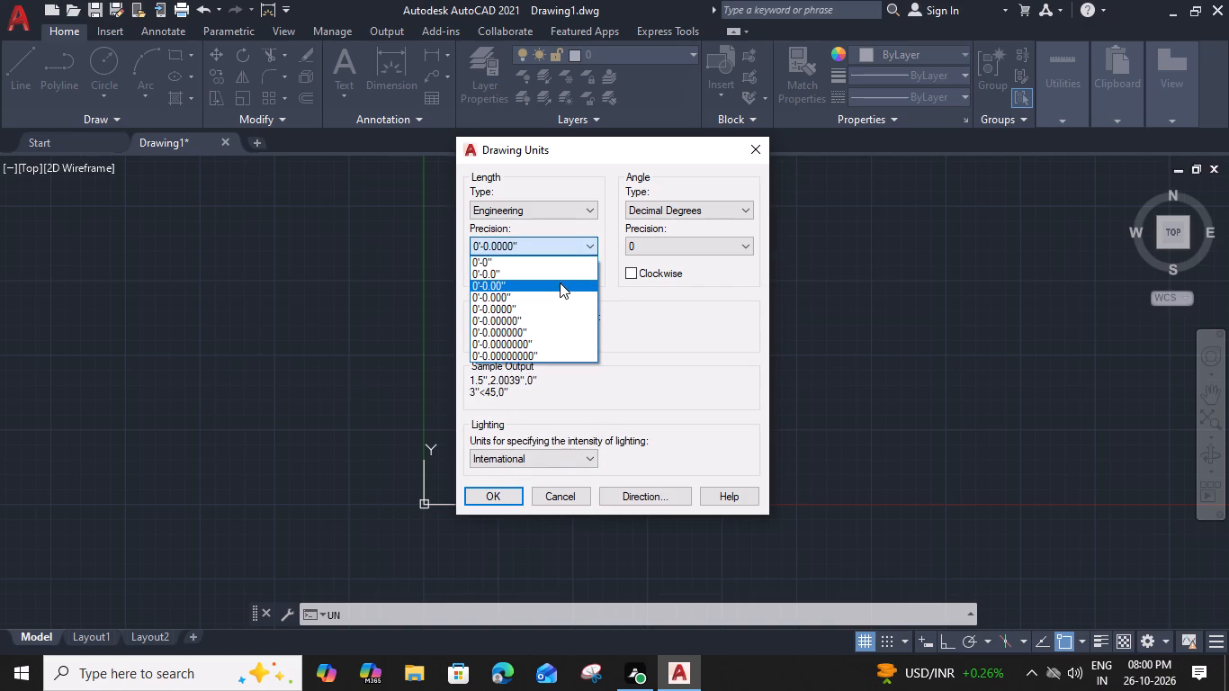
pyautogui.click(560, 283)
pyautogui.click(495, 497)
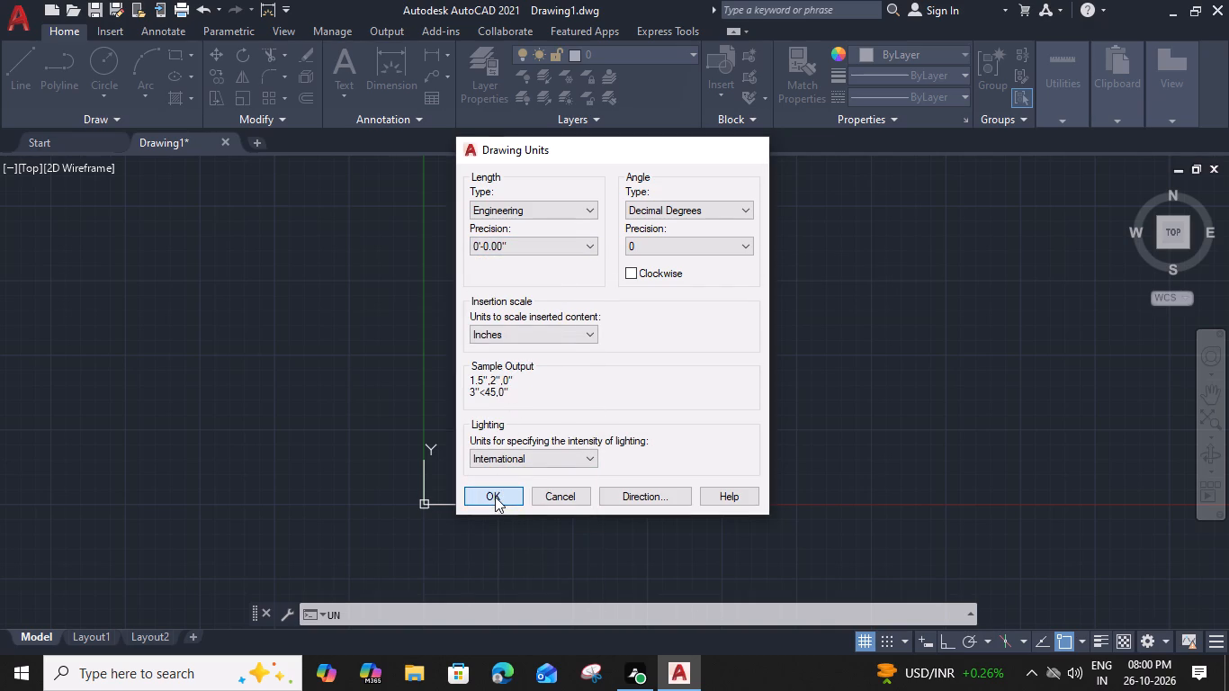
# Modify the ISO-25 dimension style to use the Engineering unit format for linear dimensions.
pyautogui.write('d')
pyautogui.press('space')
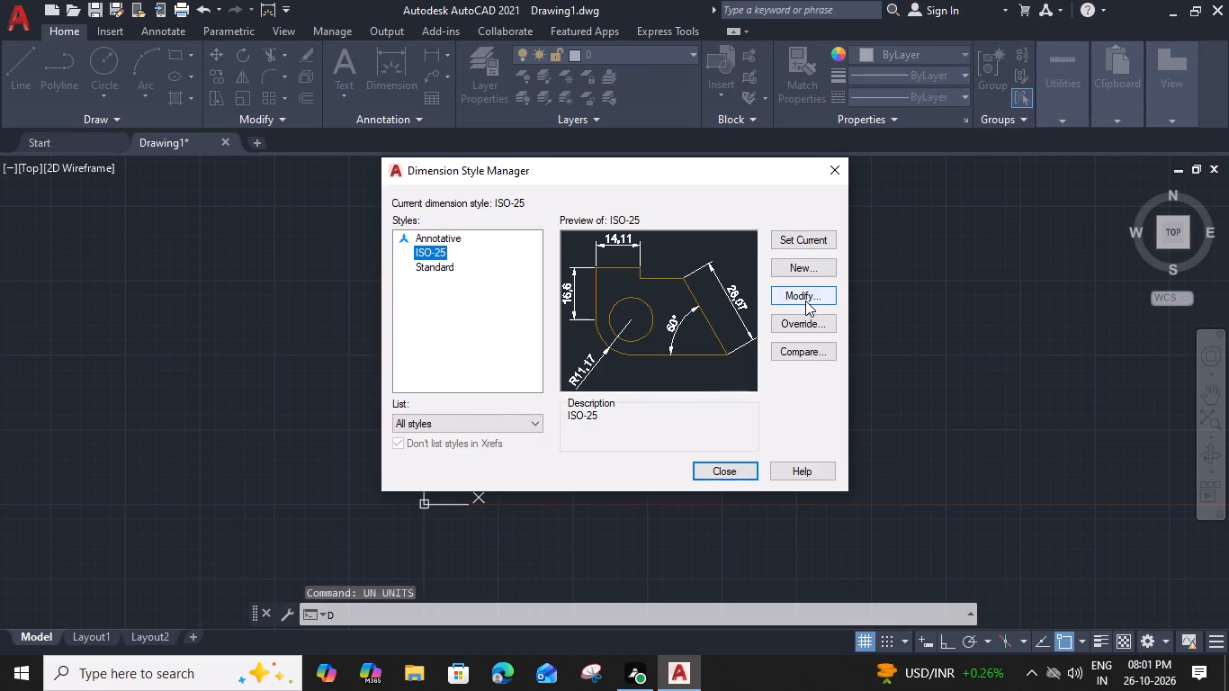
pyautogui.click(805, 301)
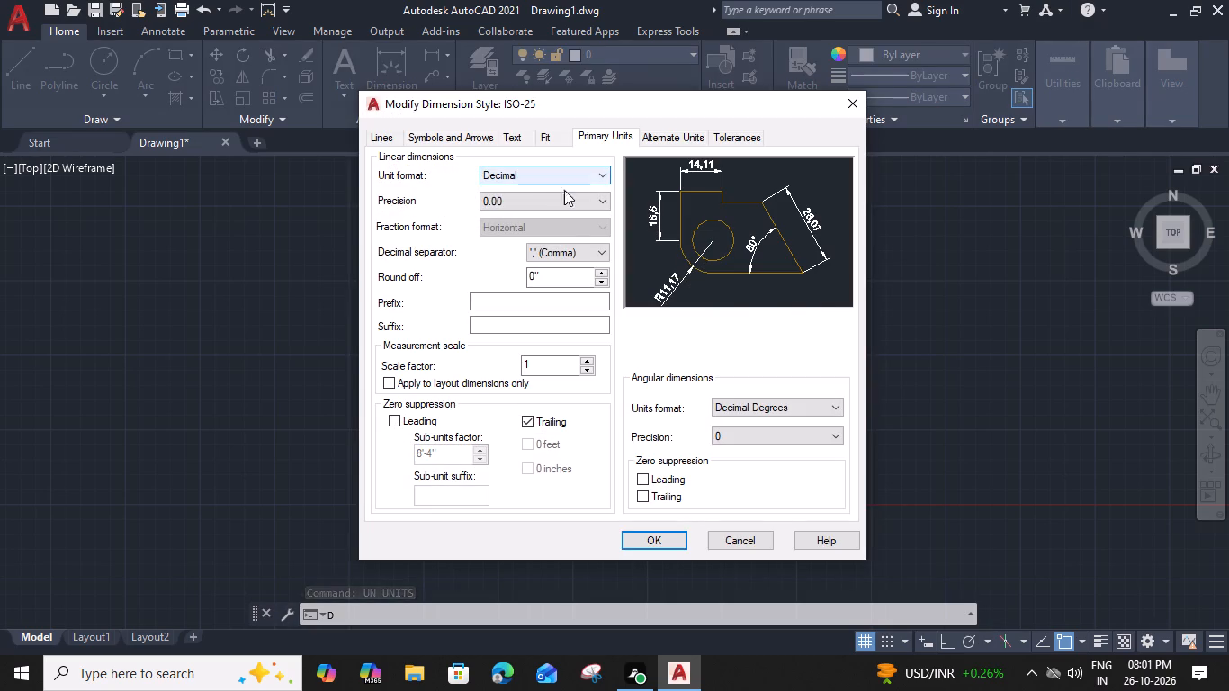
pyautogui.click(569, 175)
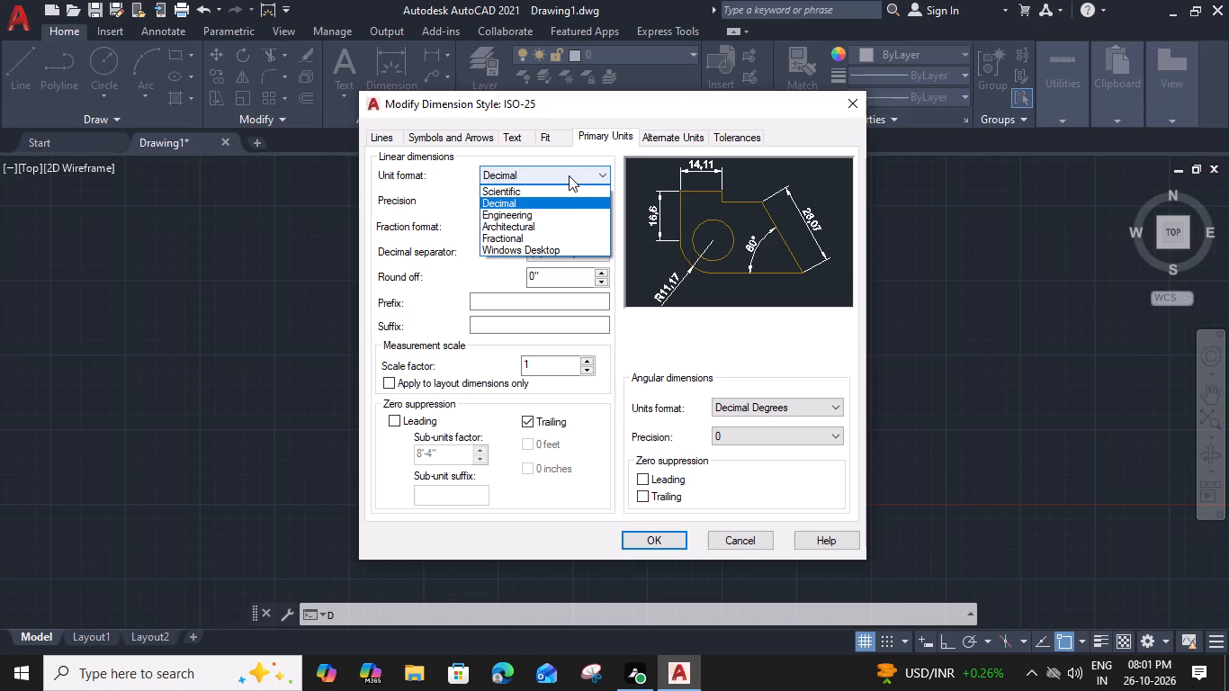
pyautogui.click(561, 212)
# Set the ISO-25 dimension text height to 9" and make the style current.
pyautogui.click(510, 136)
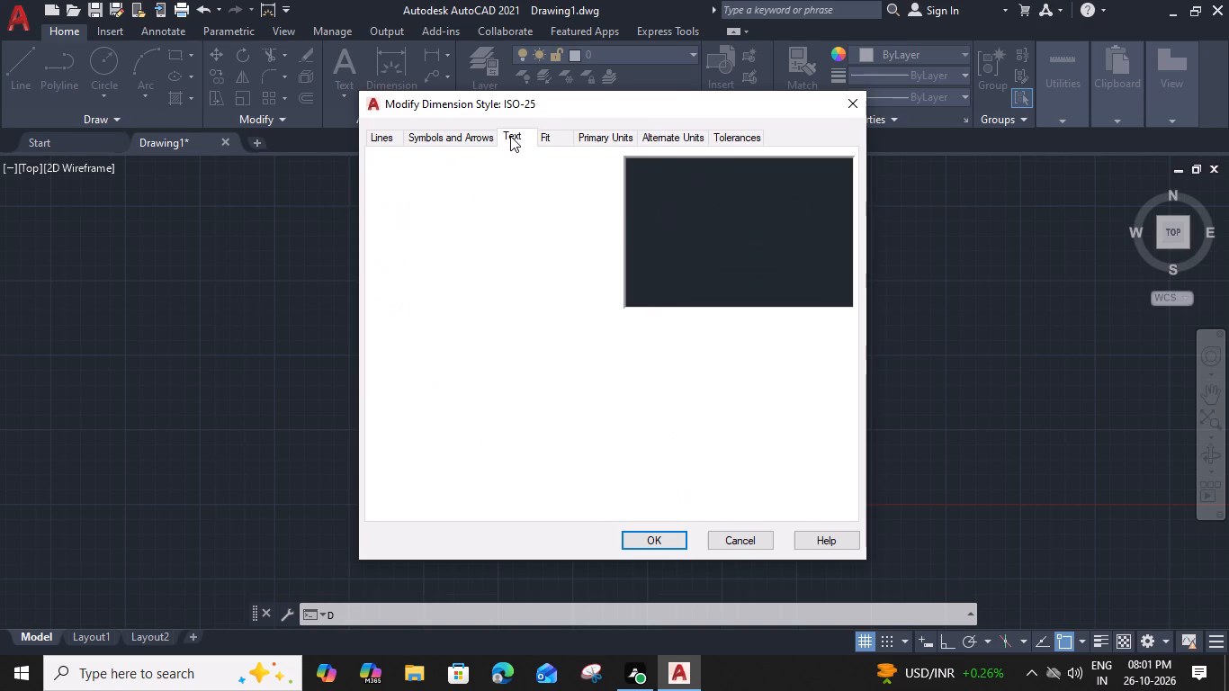
pyautogui.moveTo(568, 270); pyautogui.dragTo(529, 271)
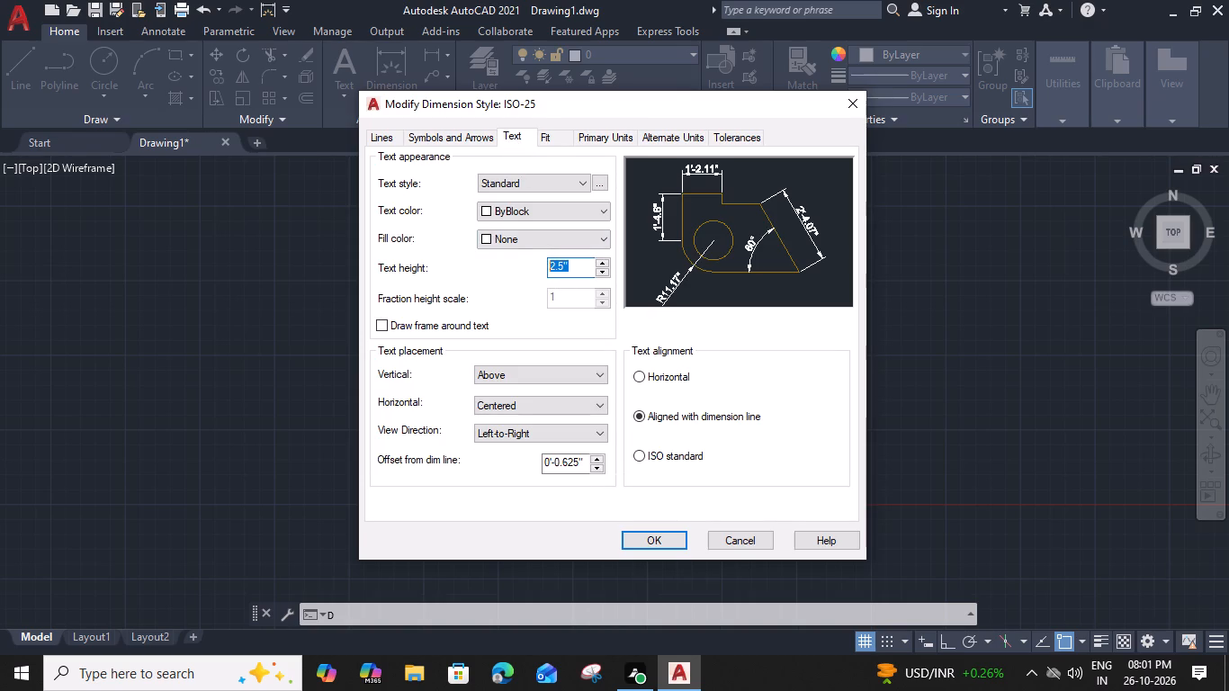
pyautogui.moveTo(529, 271); pyautogui.dragTo(528, 271)
pyautogui.press('9')
pyautogui.press('Left')
pyautogui.hotkey('shift', '"')
pyautogui.press('BackSpace')
pyautogui.press('BackSpace')
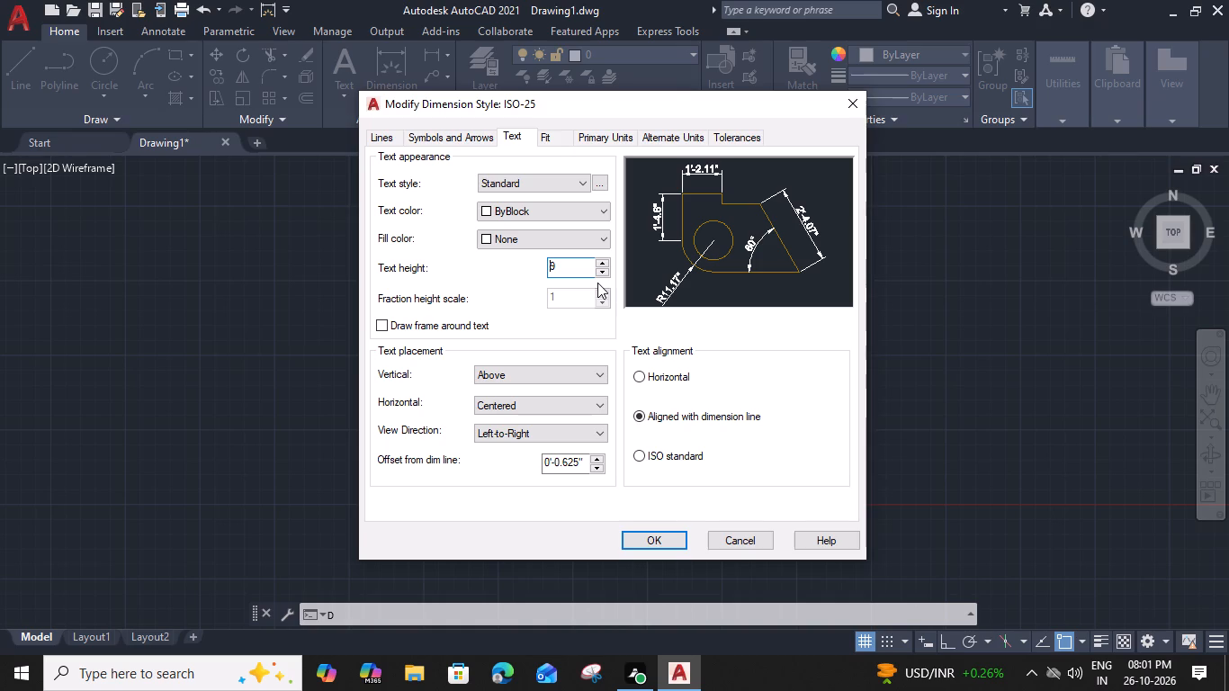
pyautogui.press('Right')
pyautogui.hotkey('shift', '"')
pyautogui.click(652, 537)
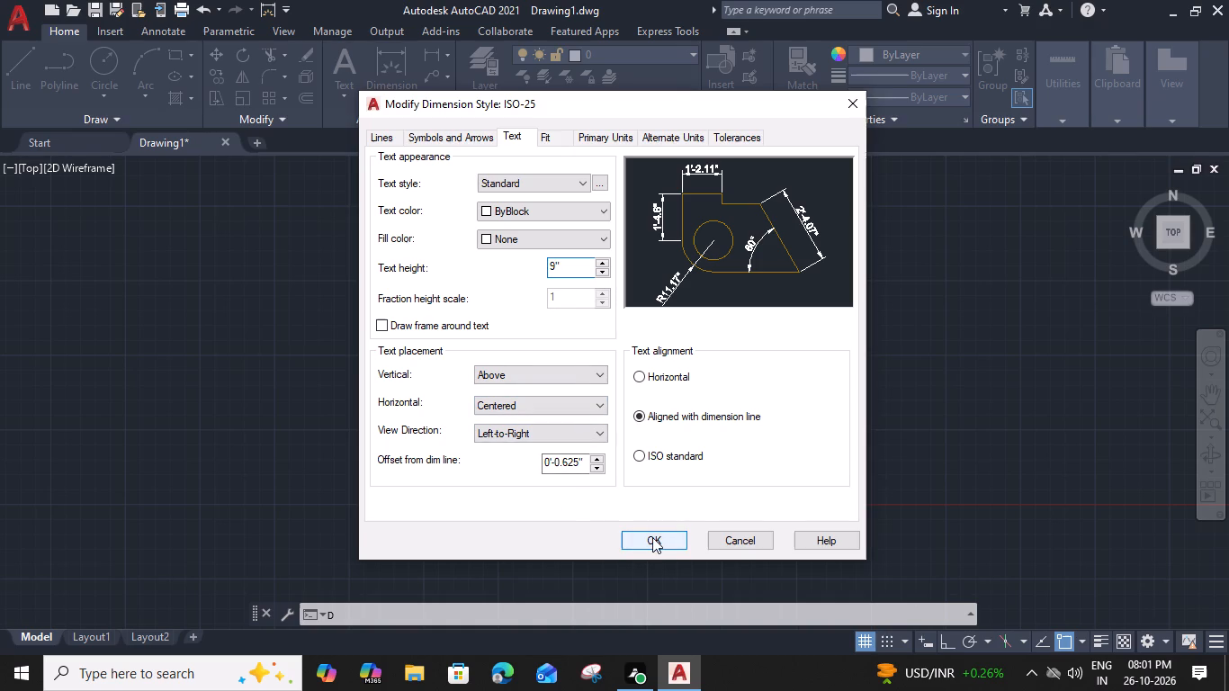
pyautogui.click(817, 238)
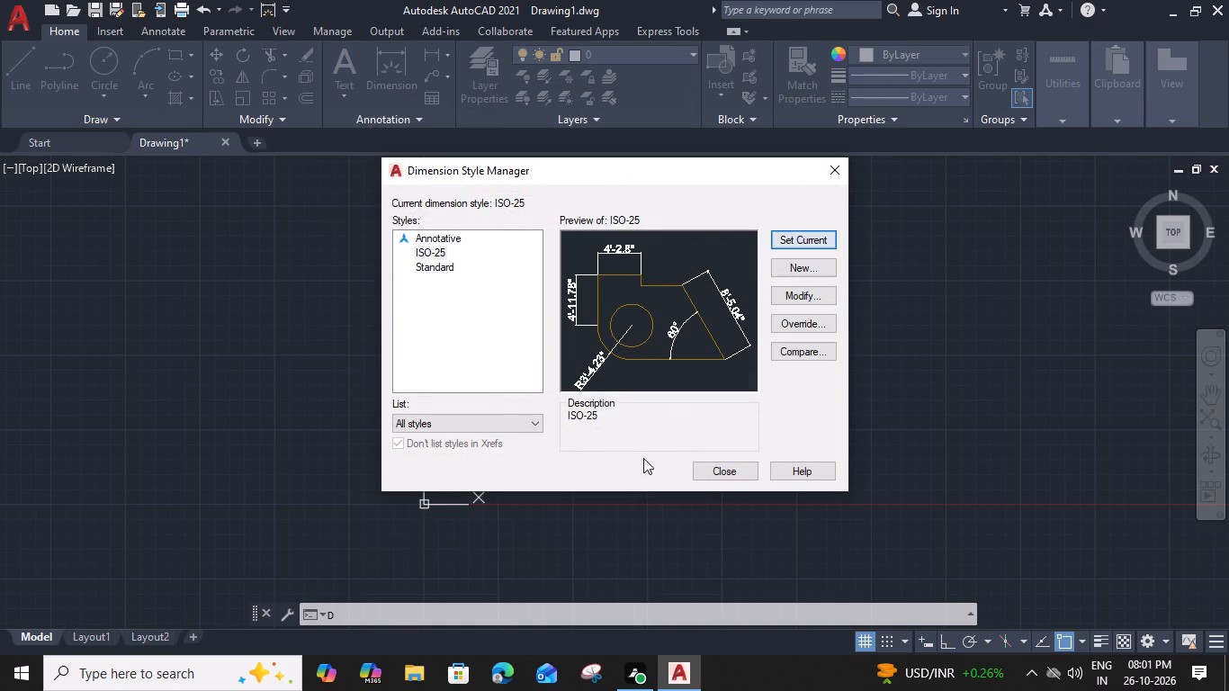
pyautogui.click(715, 473)
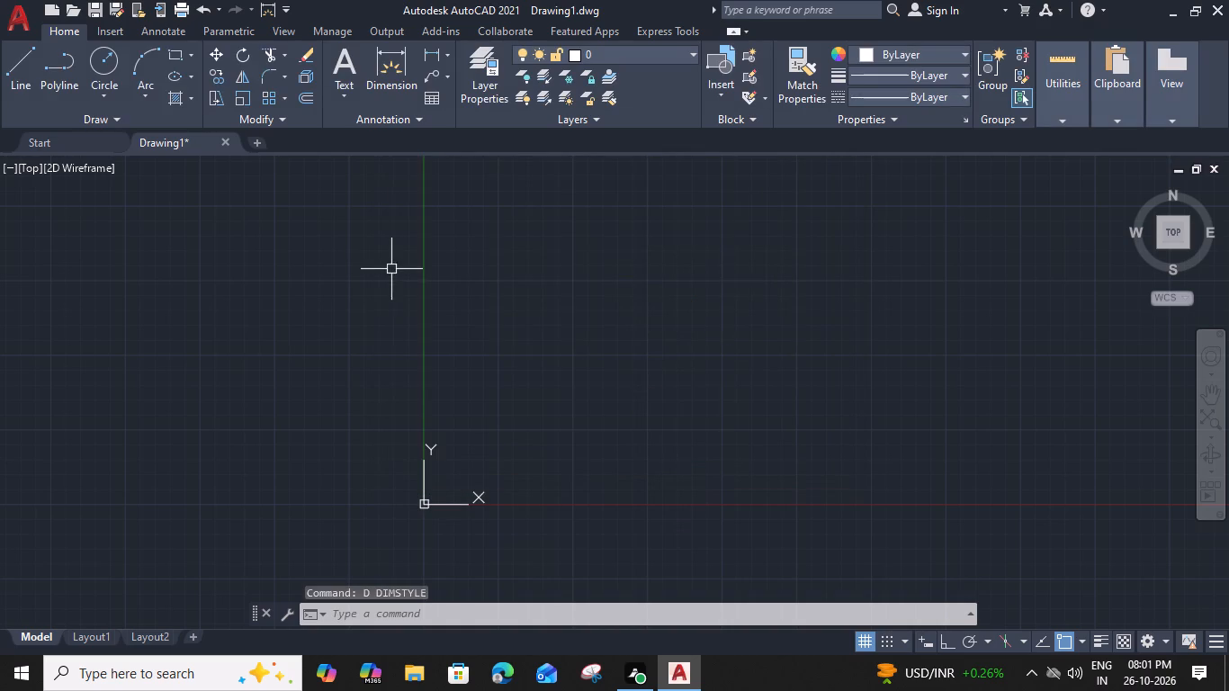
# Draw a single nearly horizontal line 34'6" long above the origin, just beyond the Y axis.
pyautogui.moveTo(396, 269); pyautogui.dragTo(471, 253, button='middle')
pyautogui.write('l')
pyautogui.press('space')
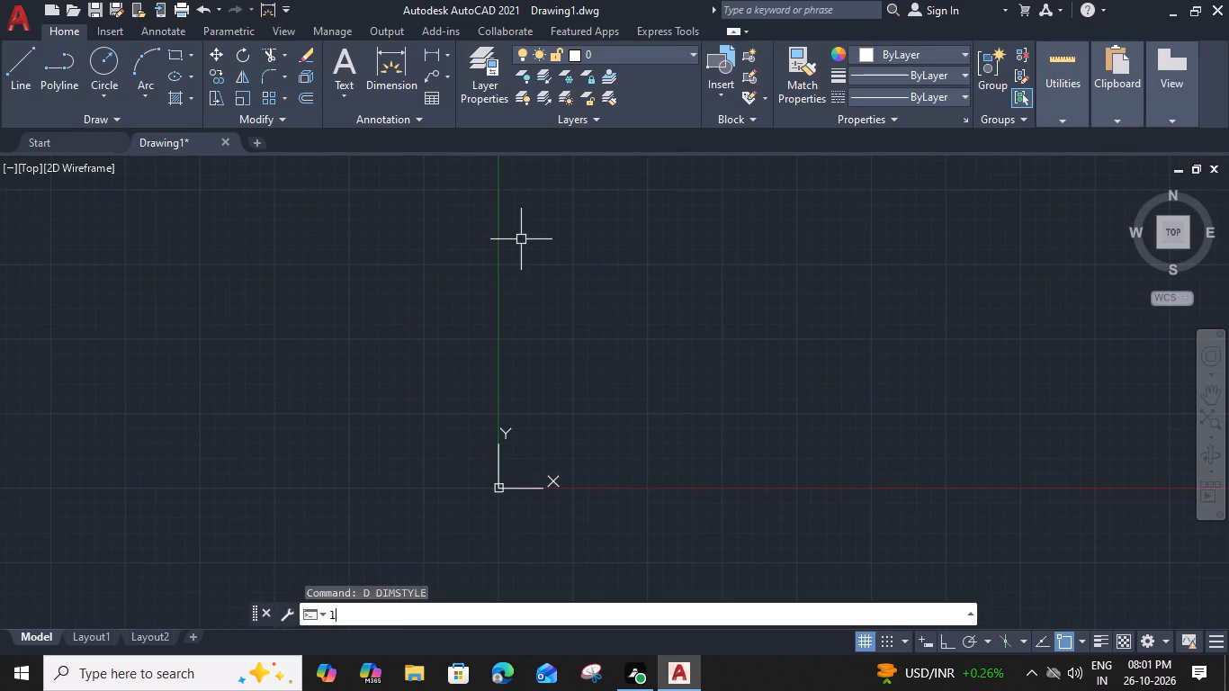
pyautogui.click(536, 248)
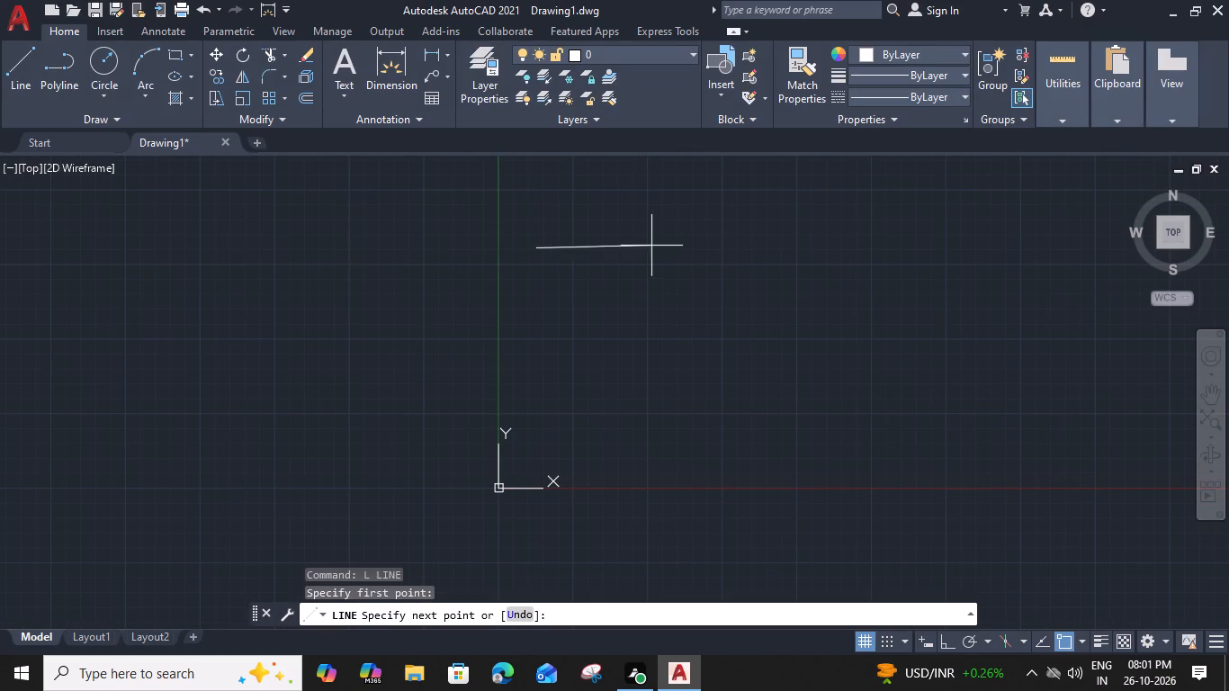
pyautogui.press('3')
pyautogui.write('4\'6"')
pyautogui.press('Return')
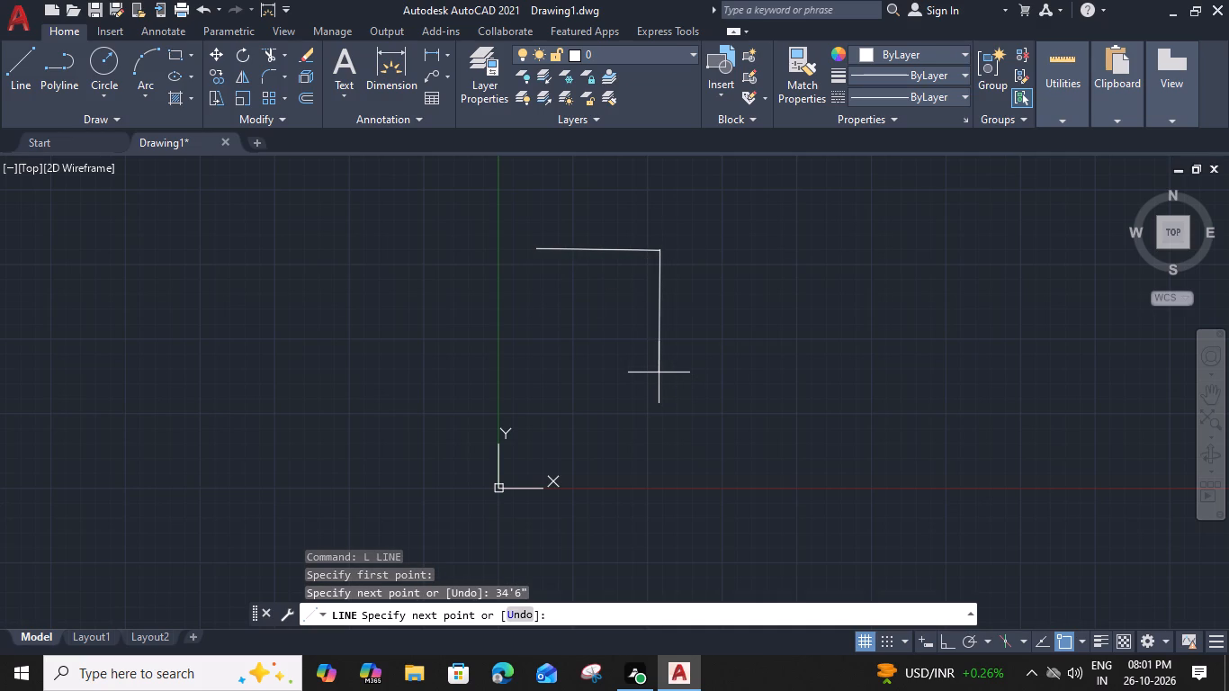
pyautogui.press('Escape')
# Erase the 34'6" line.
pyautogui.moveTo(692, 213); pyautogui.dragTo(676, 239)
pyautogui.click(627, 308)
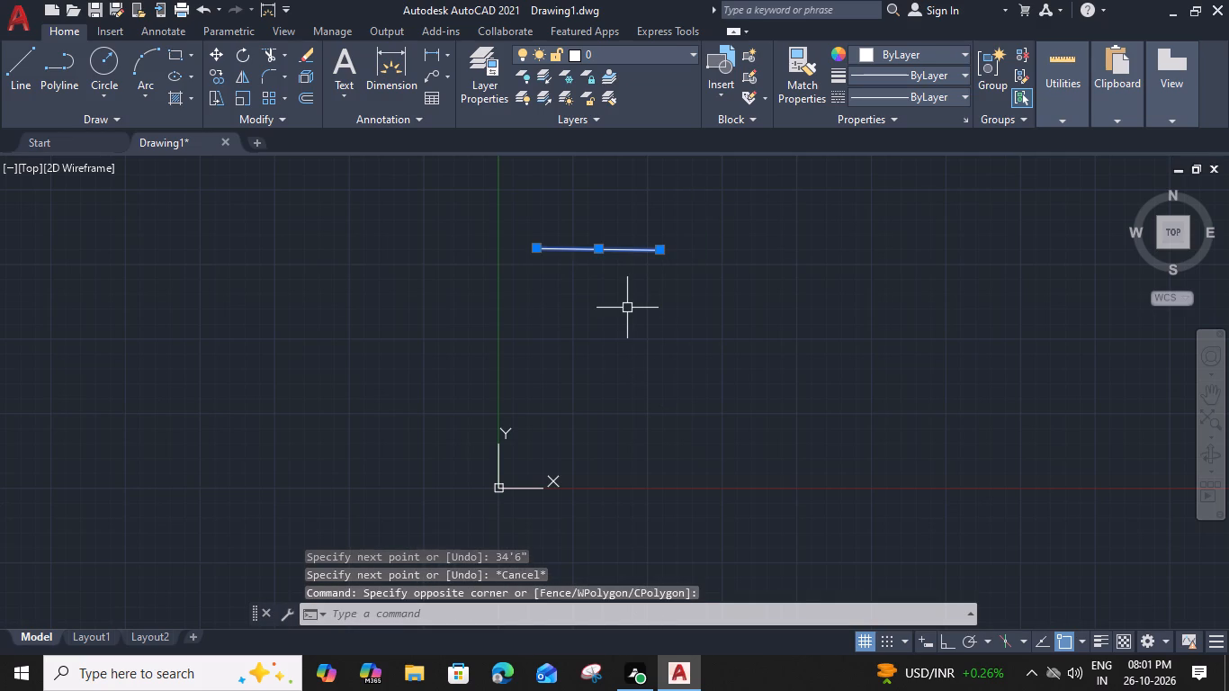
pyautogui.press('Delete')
# Turn on Ortho mode to constrain drawing to horizontal and vertical directions.
pyautogui.click(941, 642)
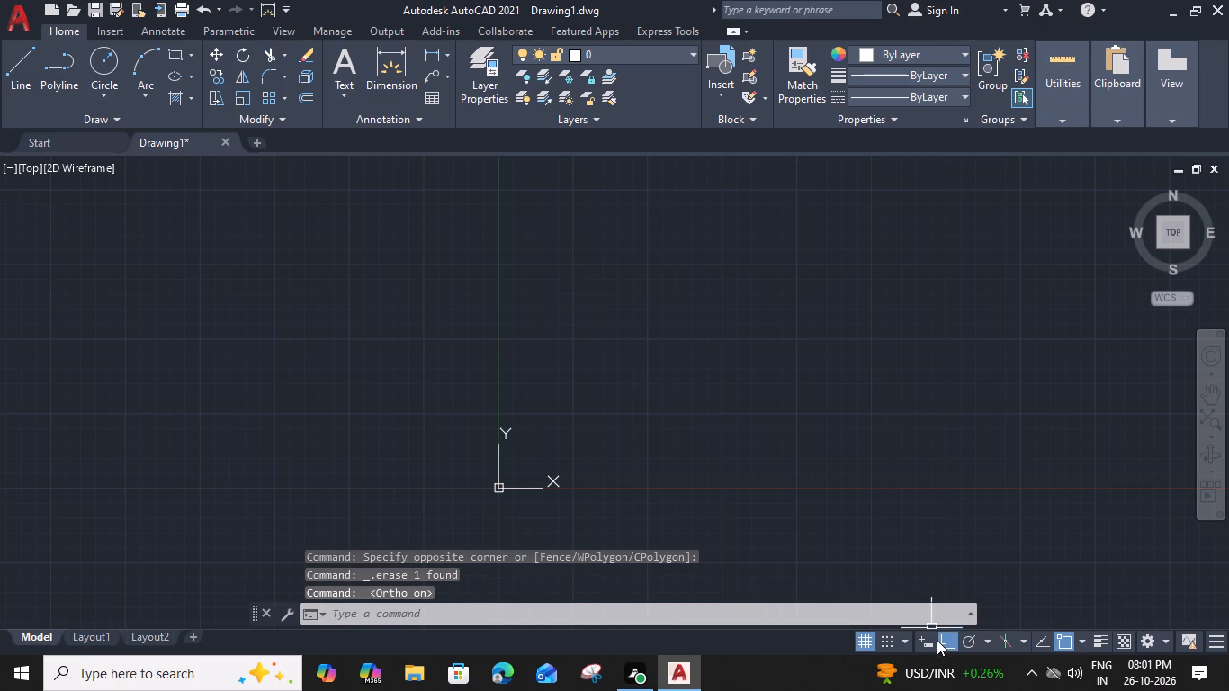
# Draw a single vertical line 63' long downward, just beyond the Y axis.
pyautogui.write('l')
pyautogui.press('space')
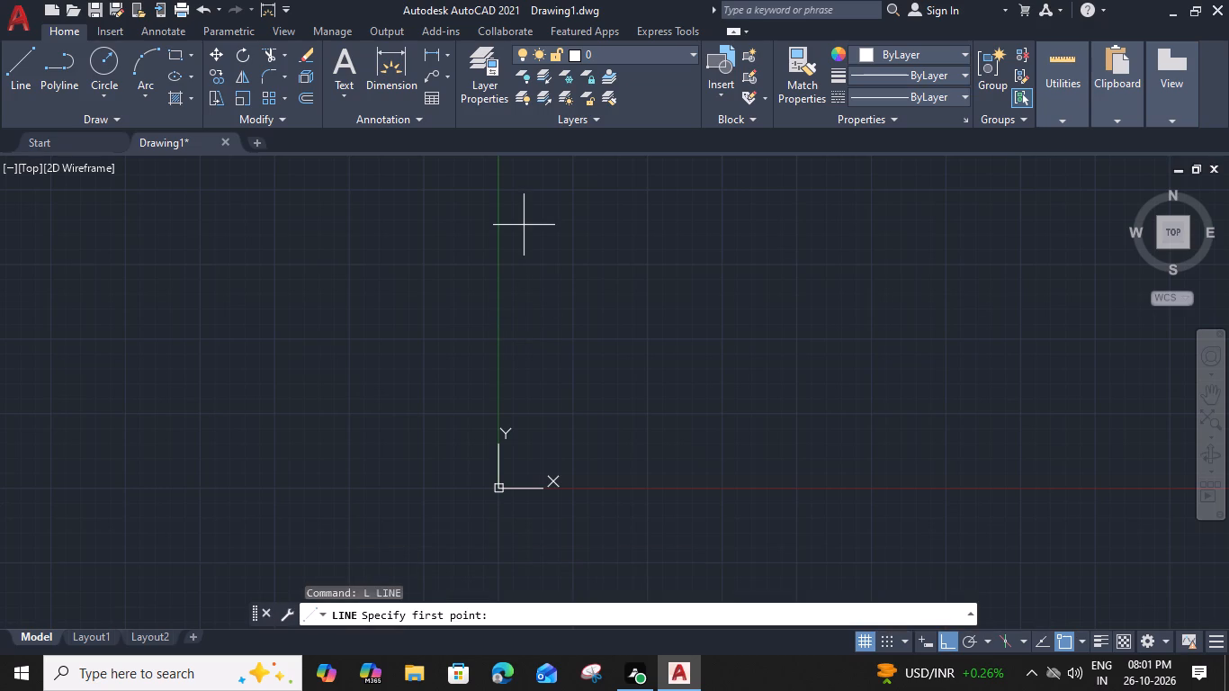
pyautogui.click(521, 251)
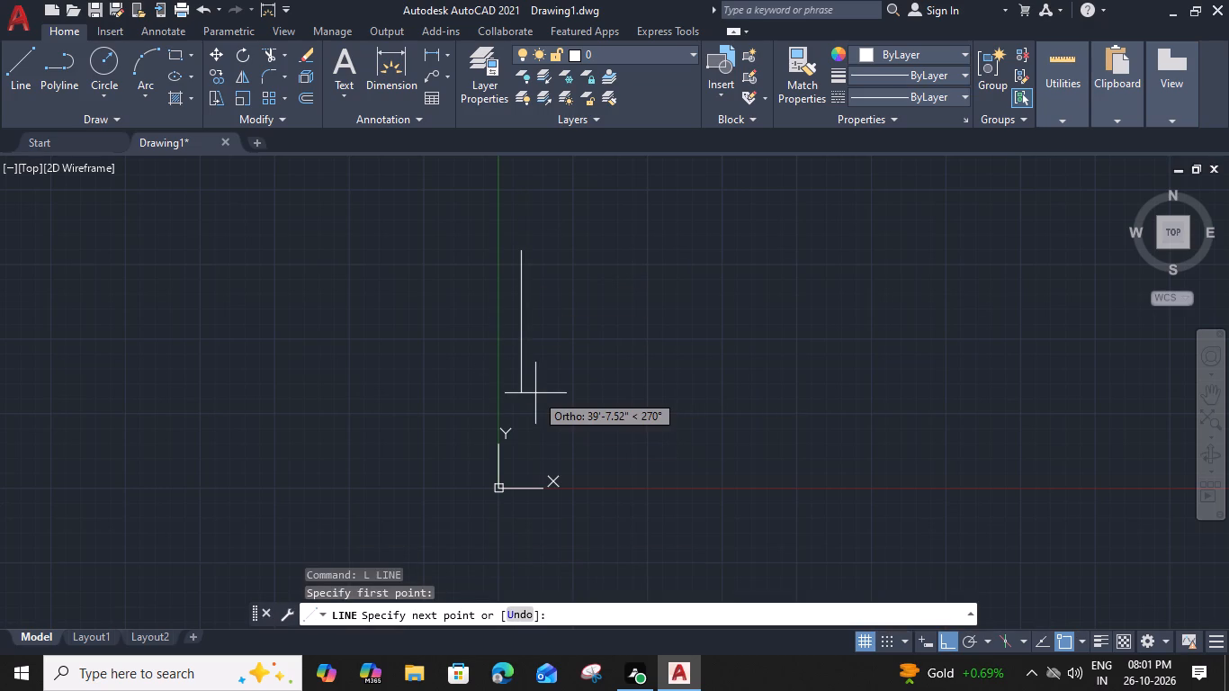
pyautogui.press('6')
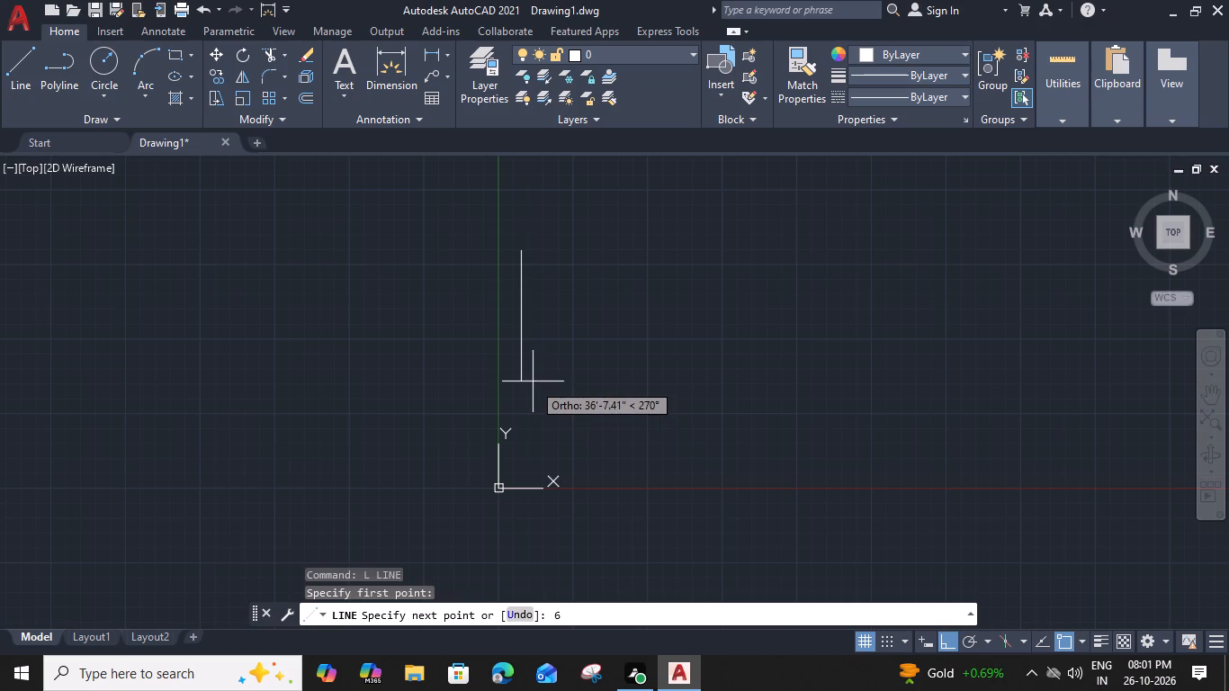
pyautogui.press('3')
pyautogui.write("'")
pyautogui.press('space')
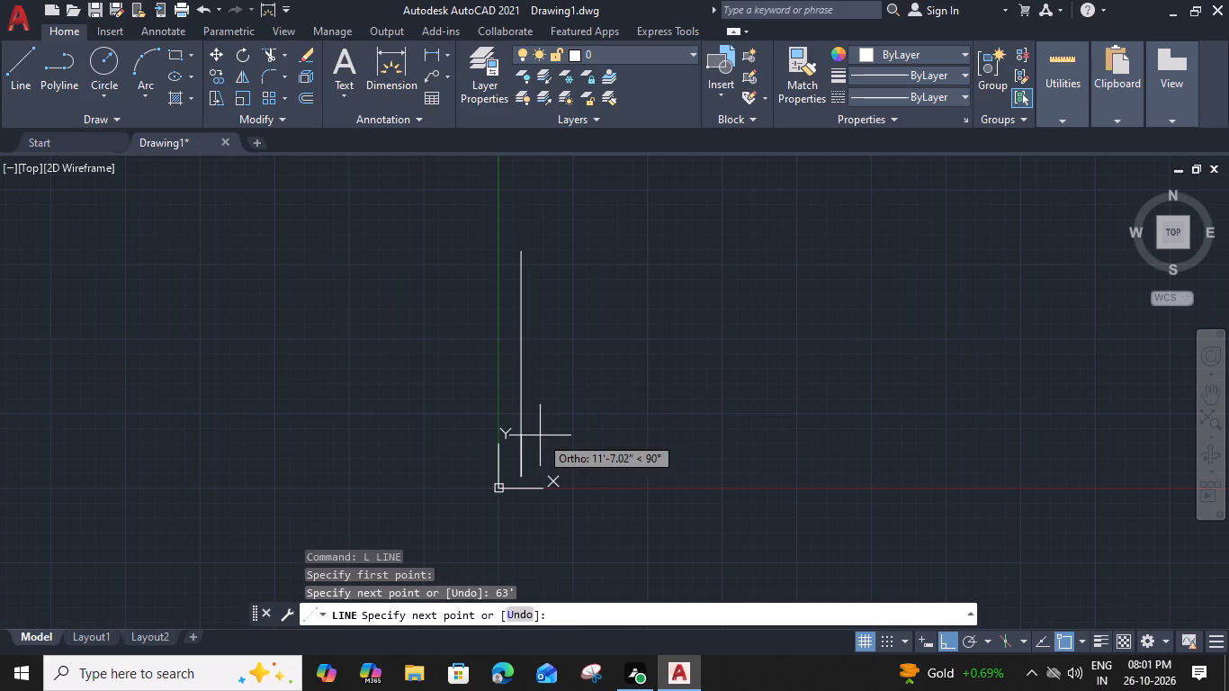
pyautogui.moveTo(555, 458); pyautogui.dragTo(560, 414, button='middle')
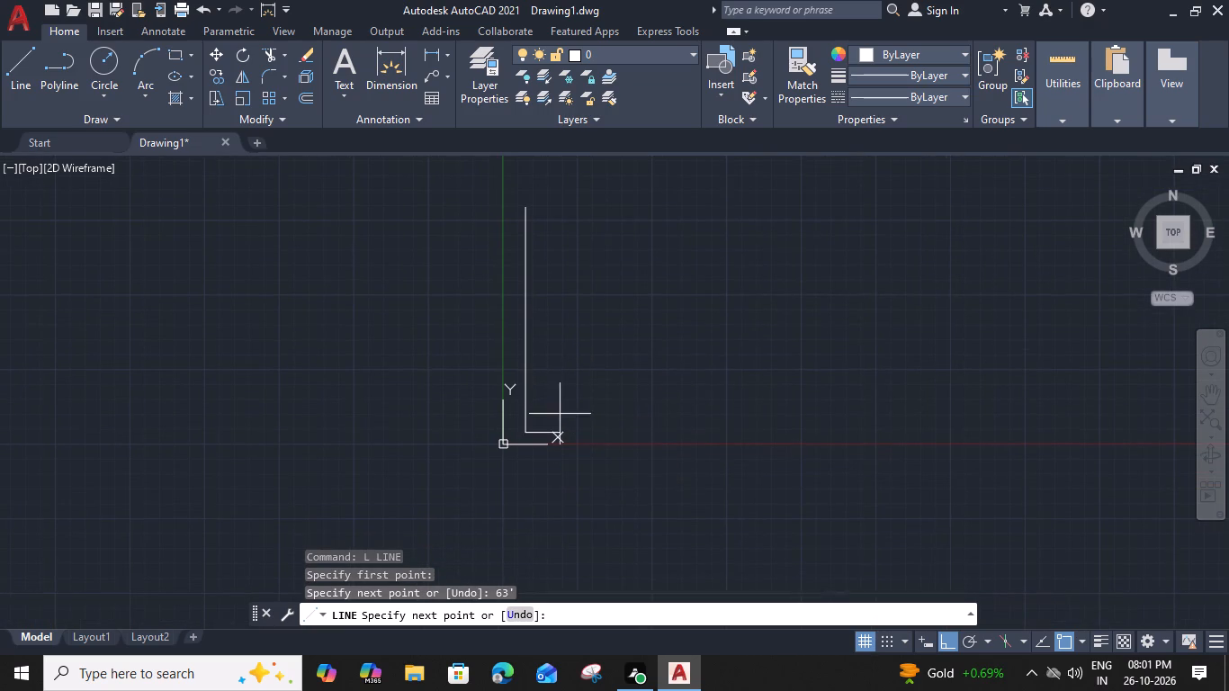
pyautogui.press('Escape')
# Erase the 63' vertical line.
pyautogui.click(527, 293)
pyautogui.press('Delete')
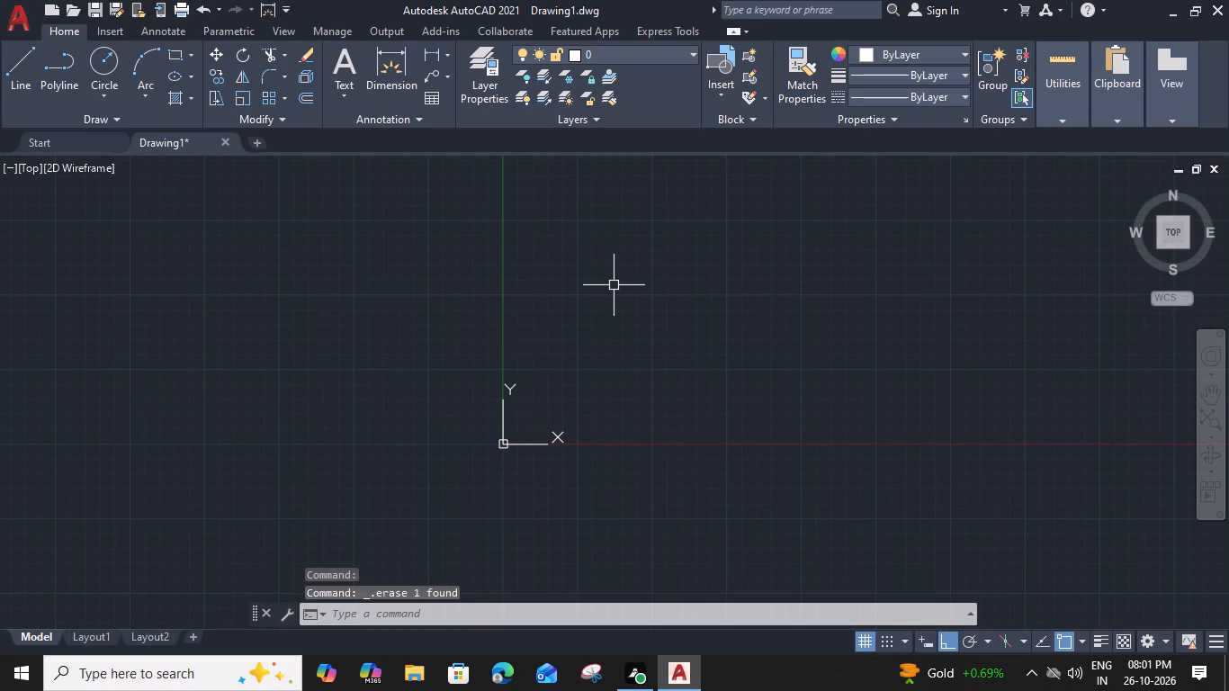
# Draw connected lines near the origin: 63'3" up, 34'6" to the right, and down freehand to just below the starting level.
pyautogui.press('l')
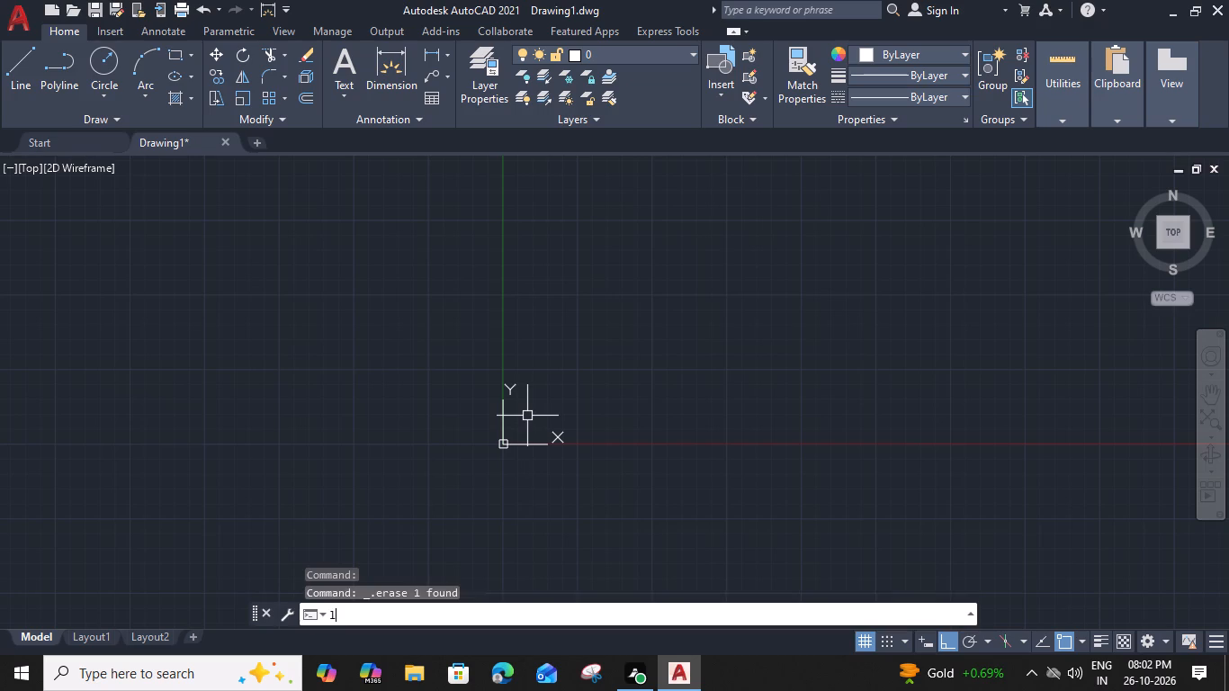
pyautogui.press('space')
pyautogui.click(541, 399)
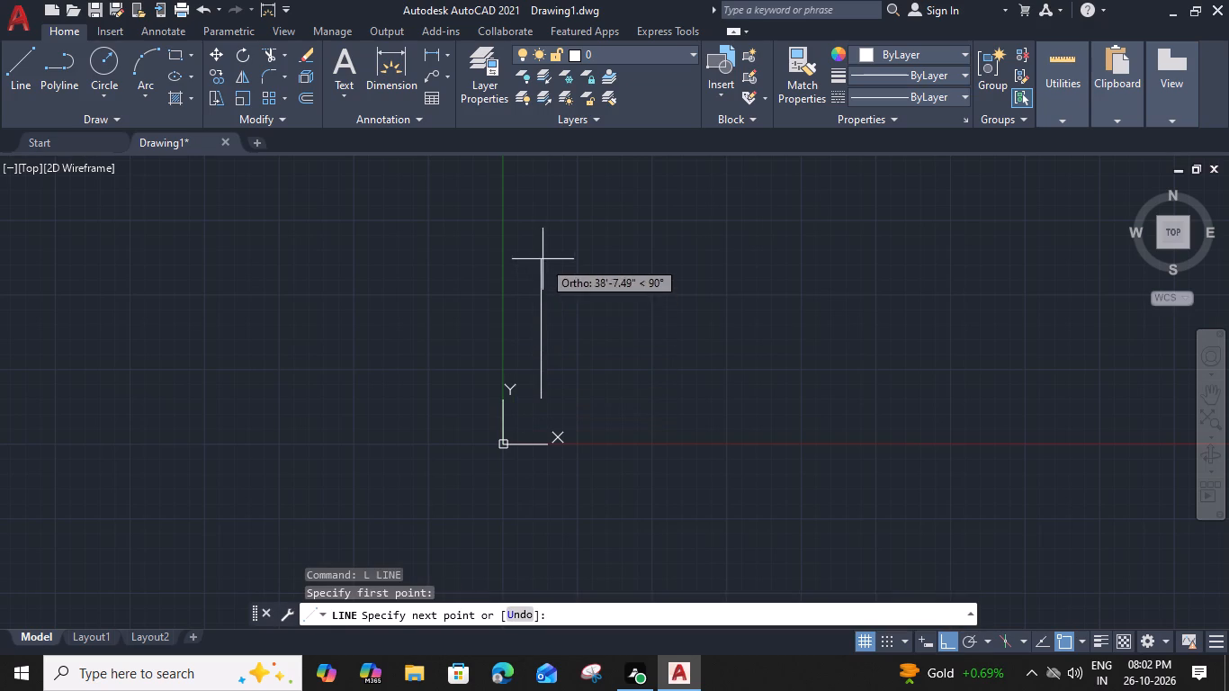
pyautogui.moveTo(543, 259); pyautogui.dragTo(535, 308, button='middle')
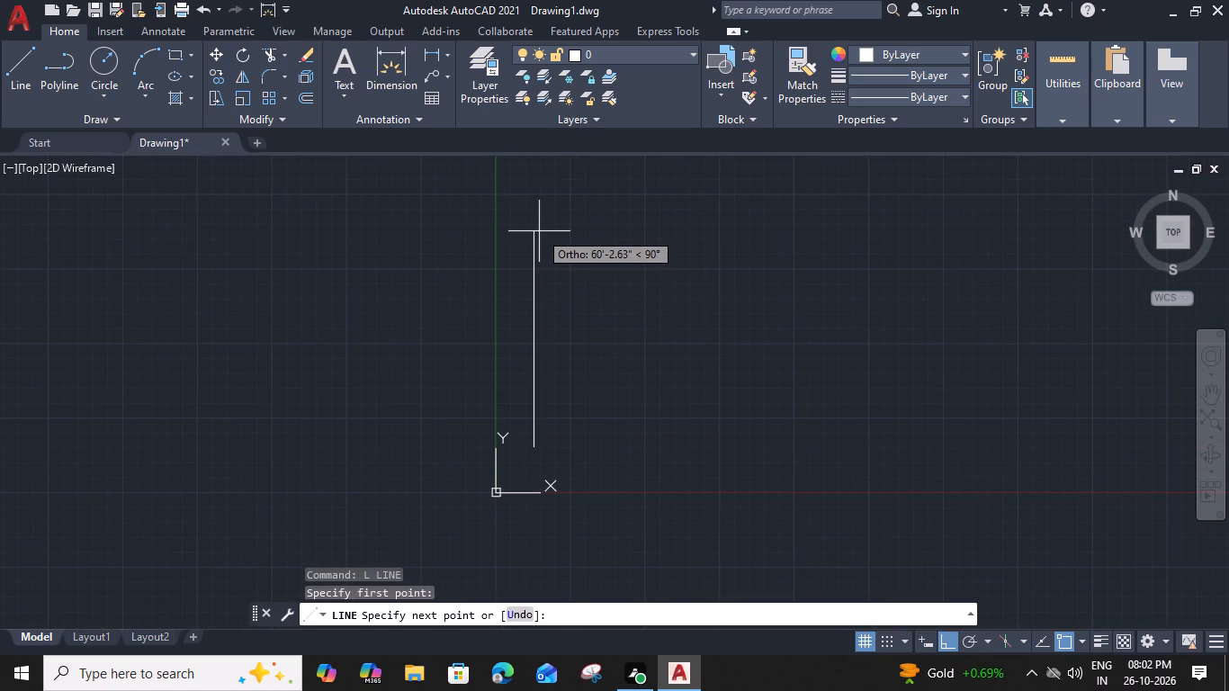
pyautogui.write("63'")
pyautogui.press('3')
pyautogui.hotkey('shift', '"')
pyautogui.press('Return')
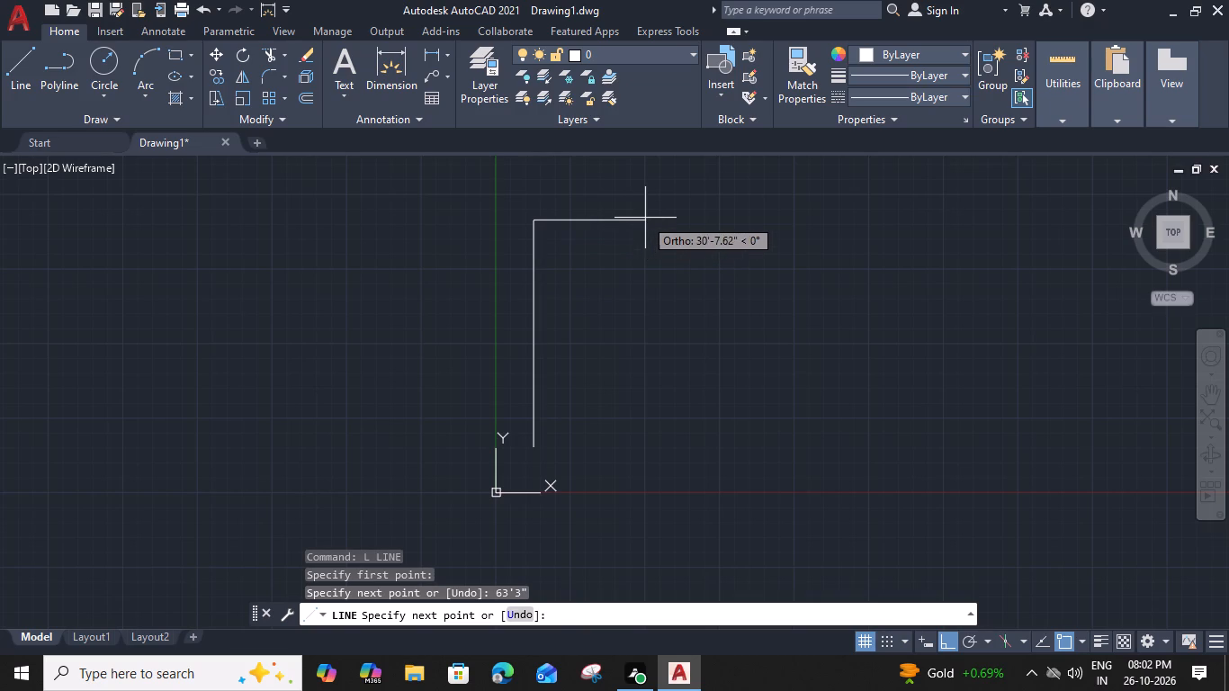
pyautogui.write("34'")
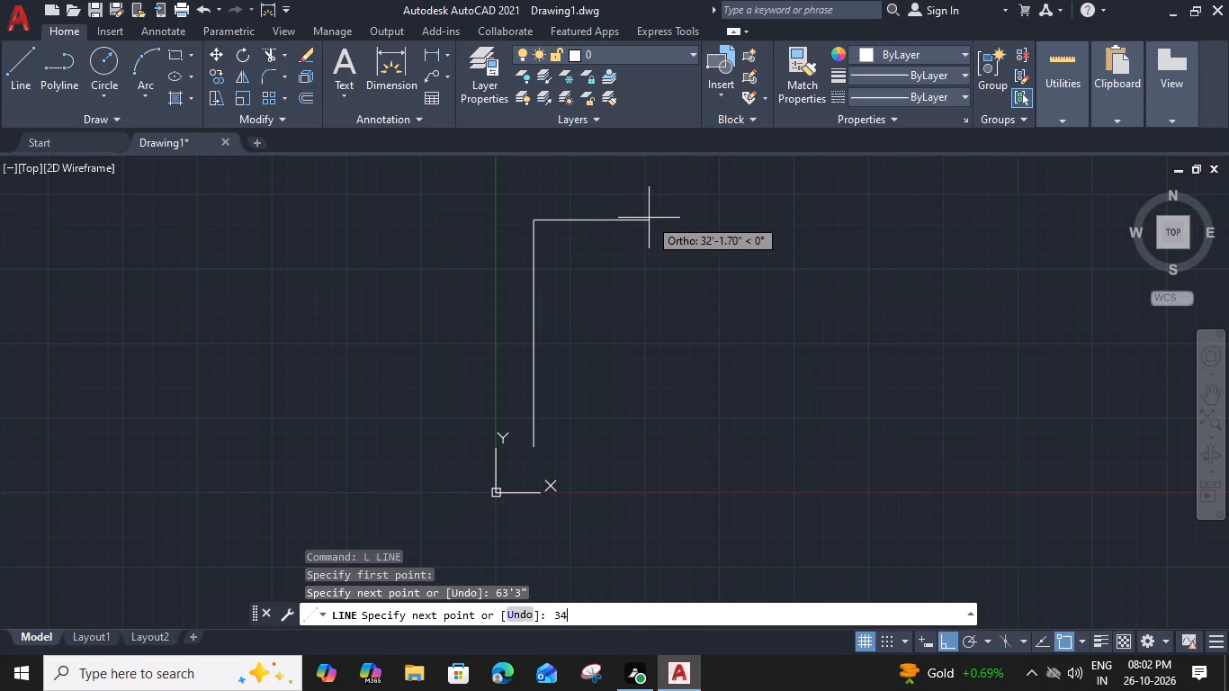
pyautogui.write('6"')
pyautogui.press('Return')
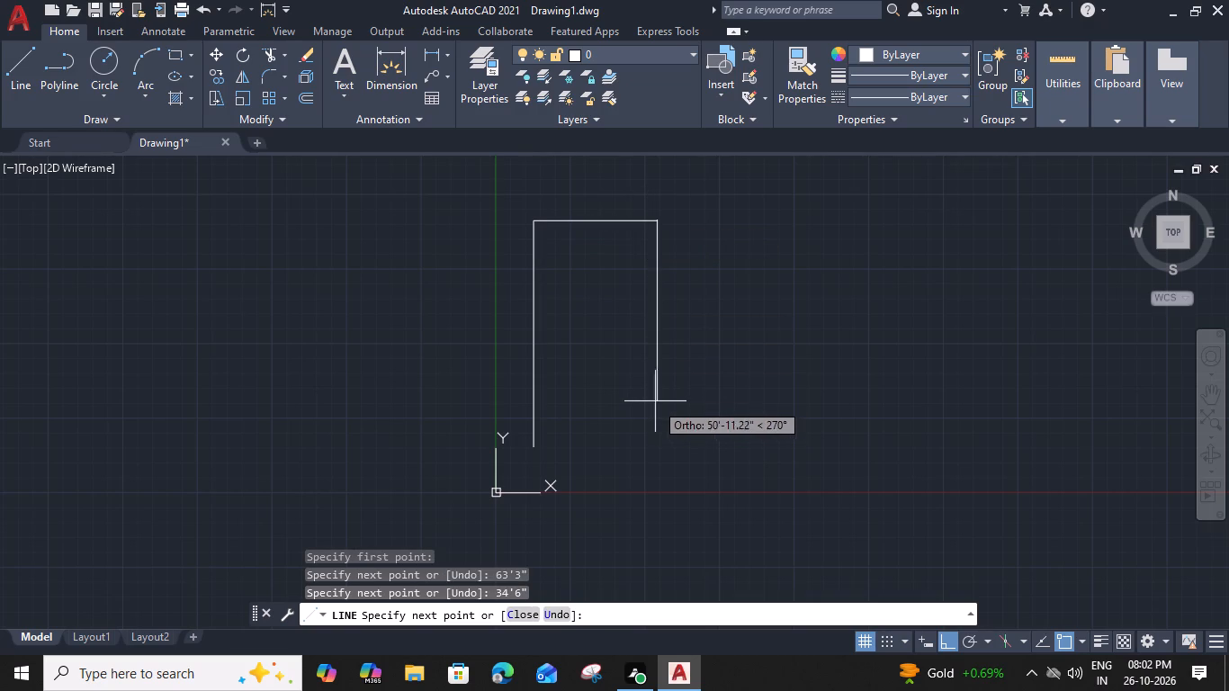
pyautogui.click(660, 453)
pyautogui.press('Escape')
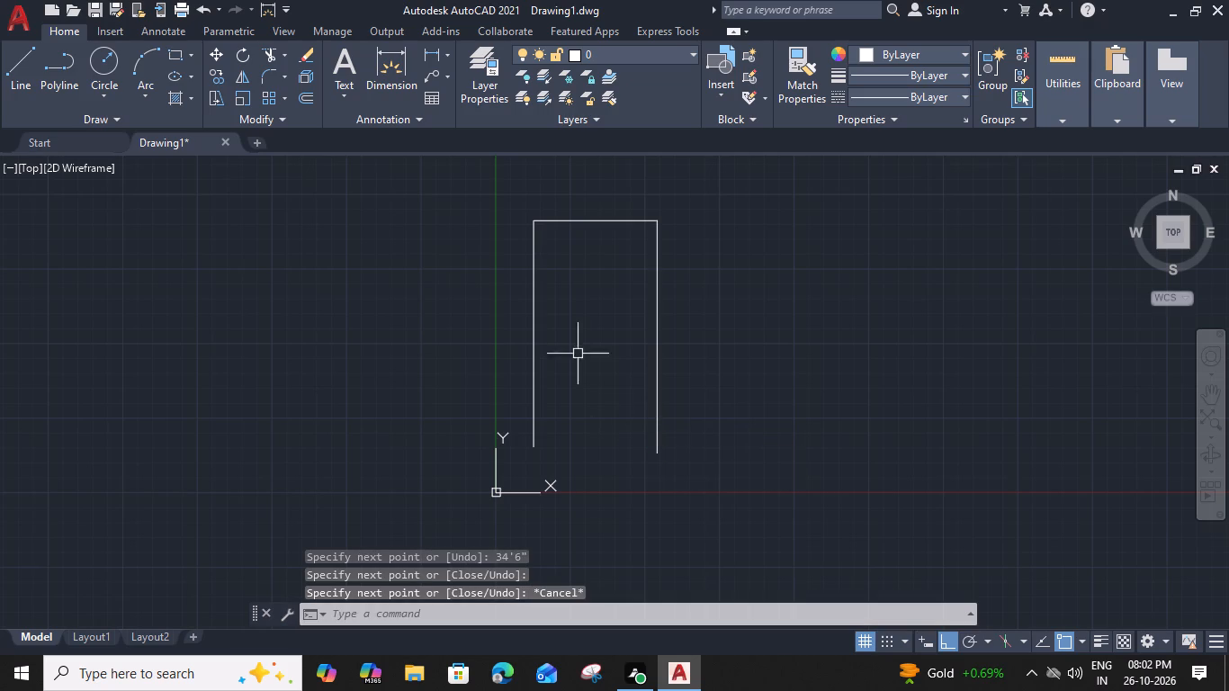
# Offset the top, left and right outline lines 6" inward.
pyautogui.scroll(1, 550, 200)
pyautogui.click(549, 236)
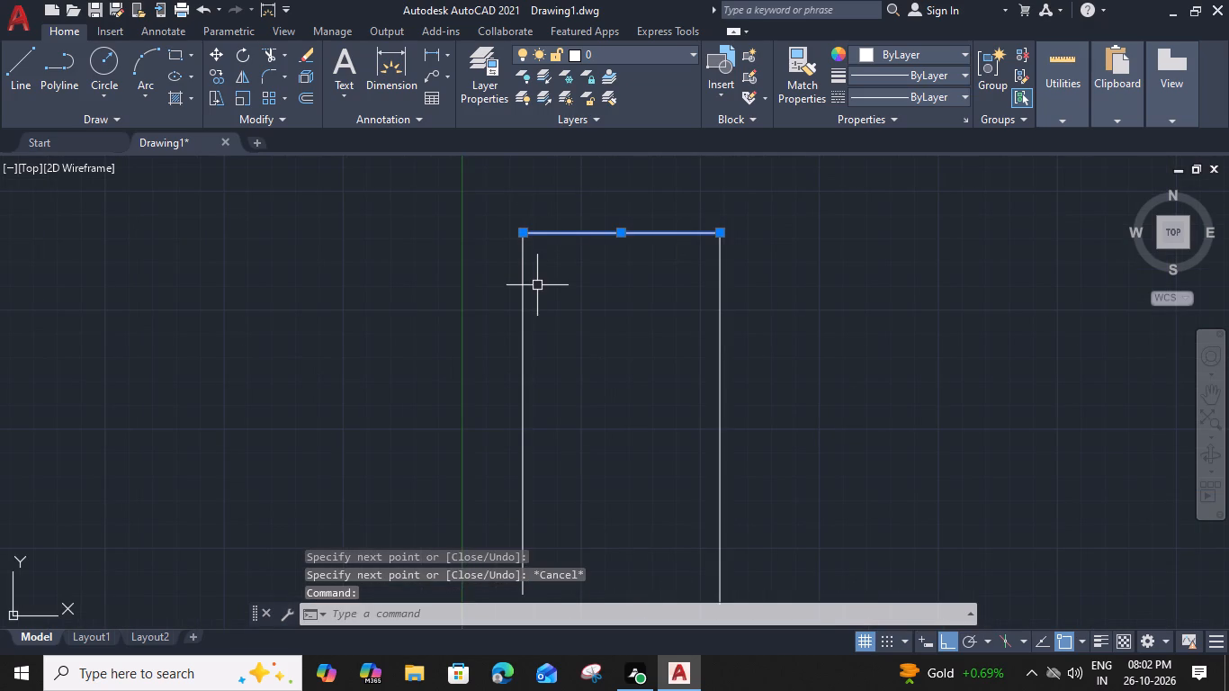
pyautogui.write('o')
pyautogui.press('space')
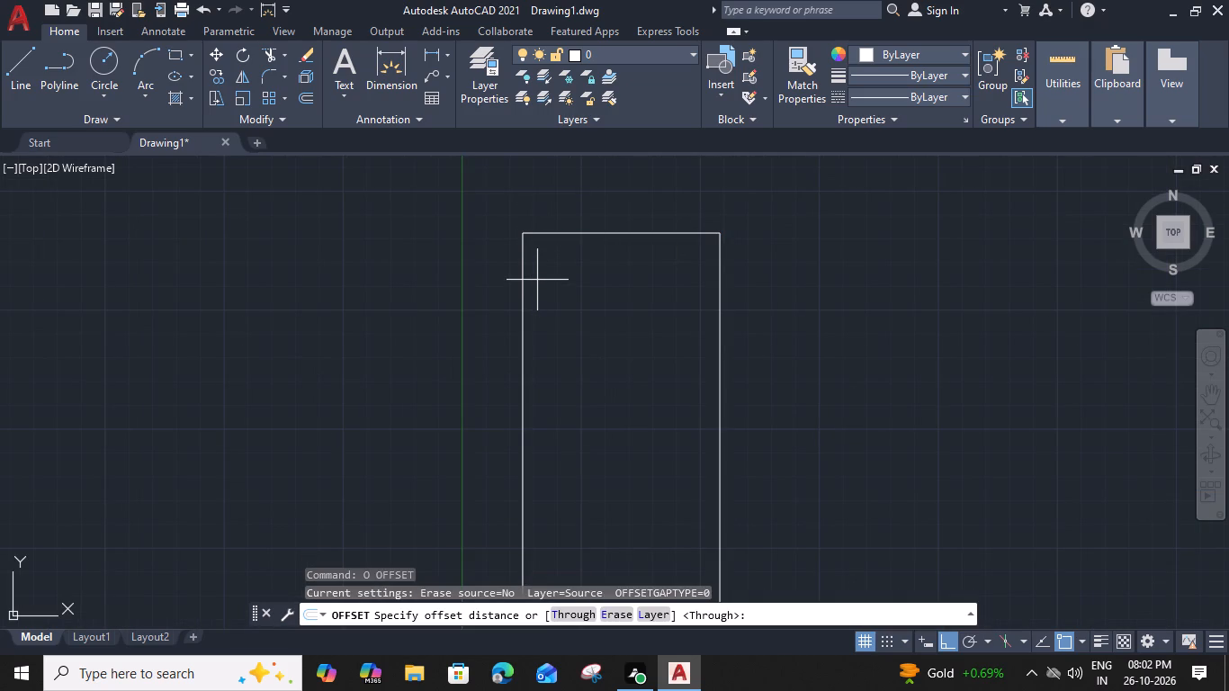
pyautogui.press('6')
pyautogui.hotkey('shift', '"')
pyautogui.press('Return')
pyautogui.click(546, 326)
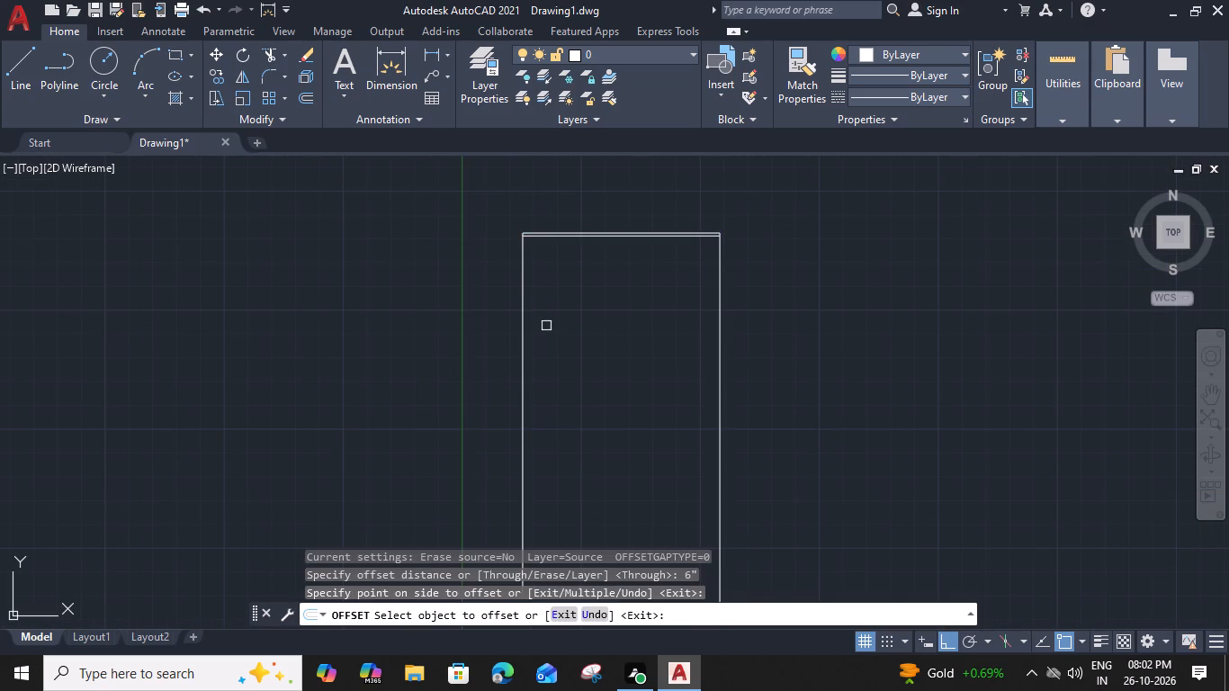
pyautogui.click(521, 281)
pyautogui.click(572, 302)
pyautogui.click(723, 315)
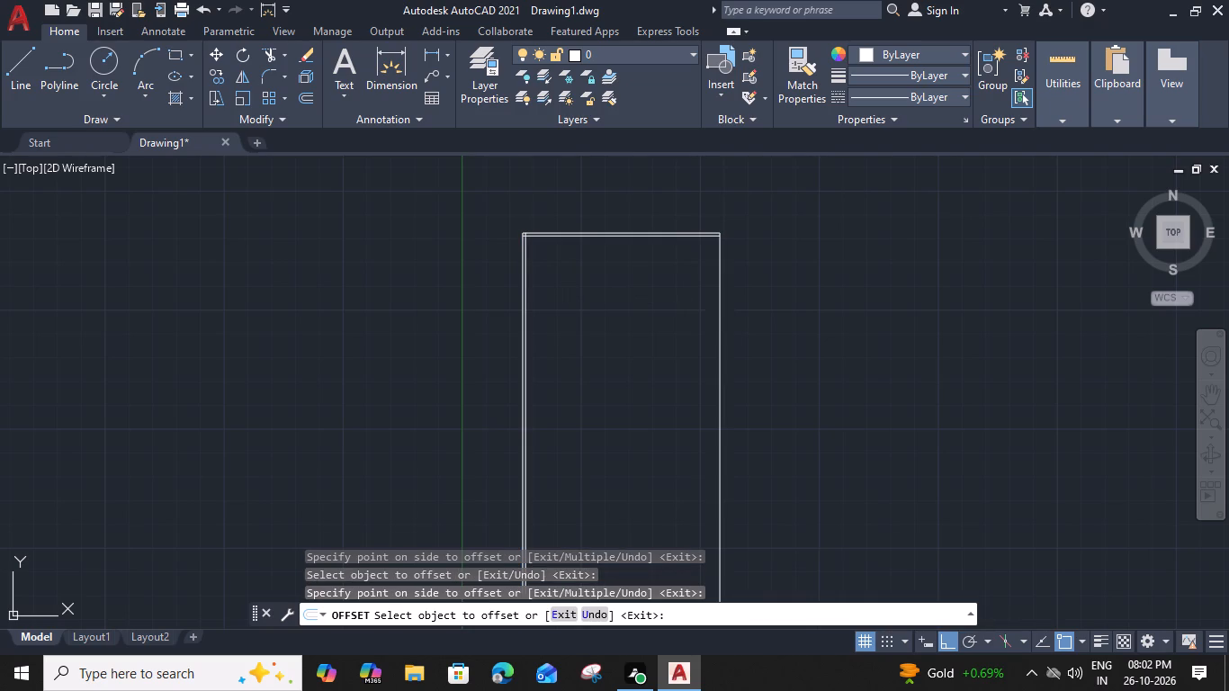
pyautogui.click(673, 306)
pyautogui.press('Escape')
# Trim the overlapping ends of the inner lines at the outline's upper-left and upper-right corners.
pyautogui.write('tr')
pyautogui.press('space')
pyautogui.scroll(6, 532, 239)
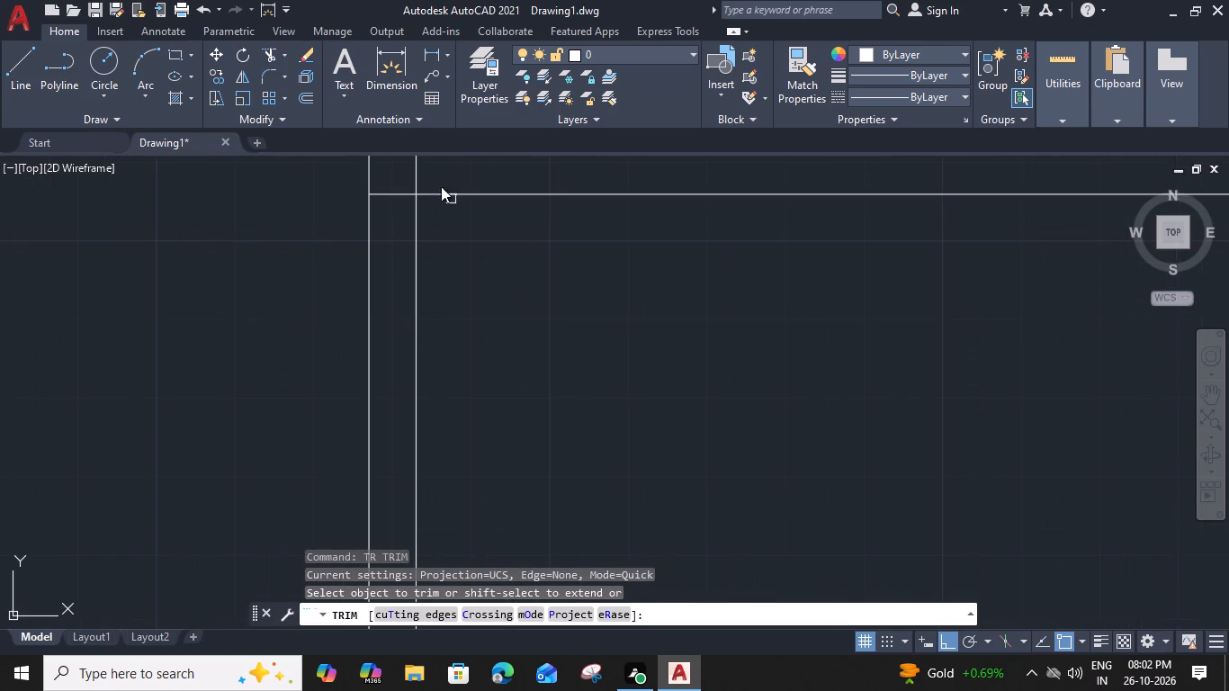
pyautogui.click(436, 175)
pyautogui.click(391, 213)
pyautogui.scroll(-4, 390, 209)
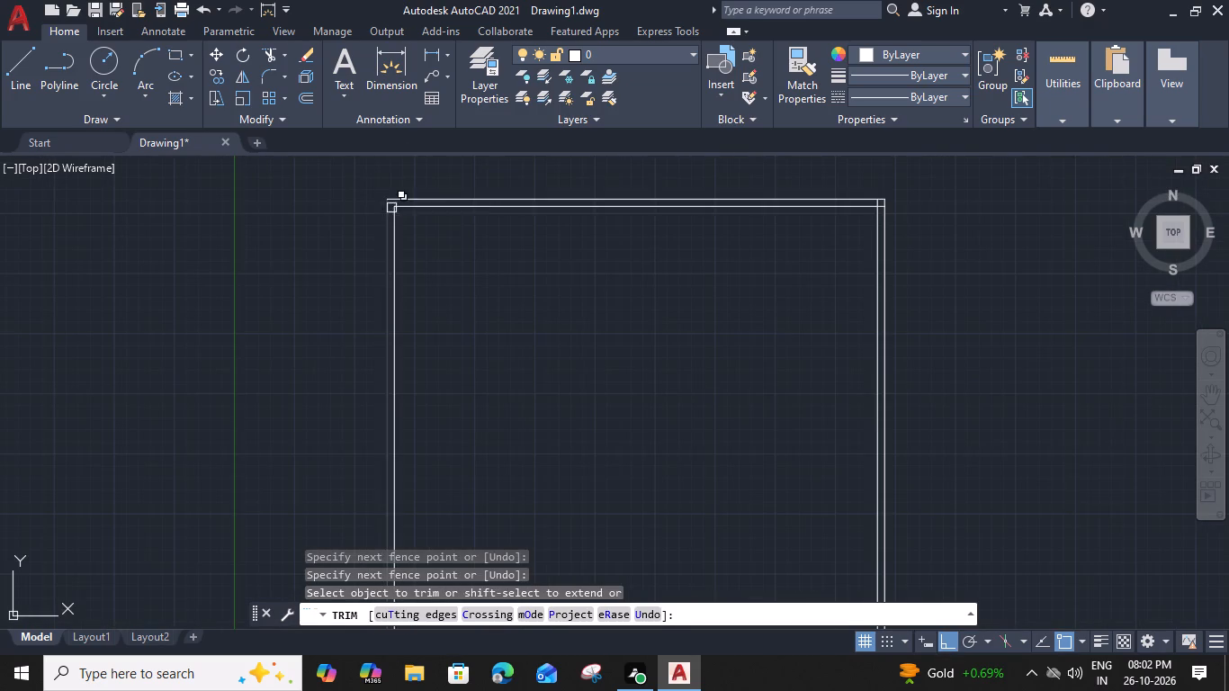
pyautogui.scroll(5, 877, 212)
pyautogui.moveTo(895, 183); pyautogui.dragTo(885, 320, button='middle')
pyautogui.click(854, 253)
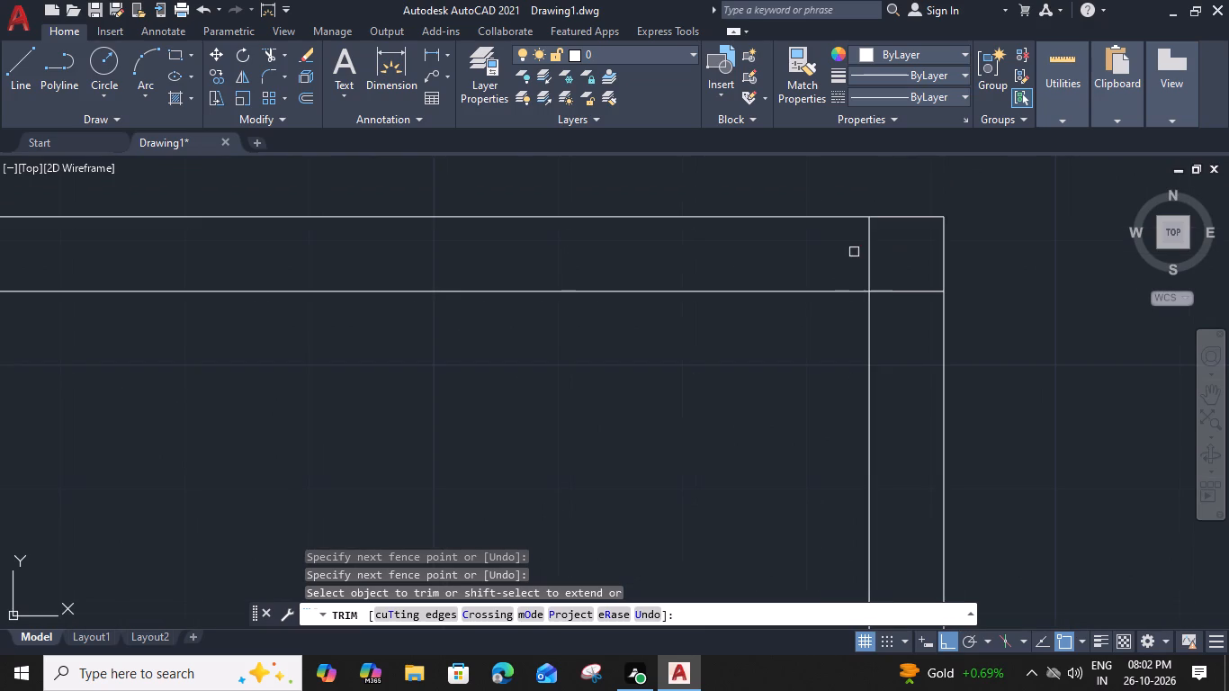
pyautogui.click(903, 320)
pyautogui.press('Escape')
# Offset the inner left and inner top wall lines 2'4.5" toward the inside of the outline.
pyautogui.scroll(-3, 893, 301)
pyautogui.moveTo(617, 344); pyautogui.dragTo(681, 305, button='middle')
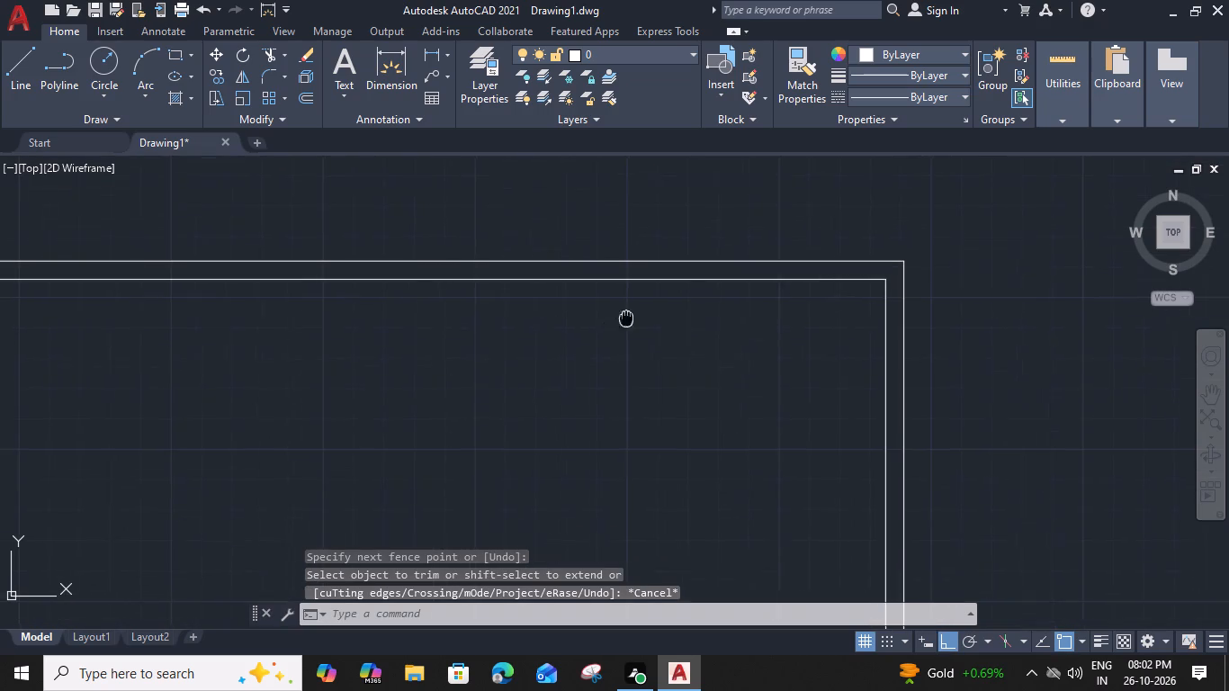
pyautogui.moveTo(681, 305); pyautogui.dragTo(825, 297, button='middle')
pyautogui.scroll(-1, 437, 295)
pyautogui.moveTo(406, 295); pyautogui.dragTo(614, 275, button='middle')
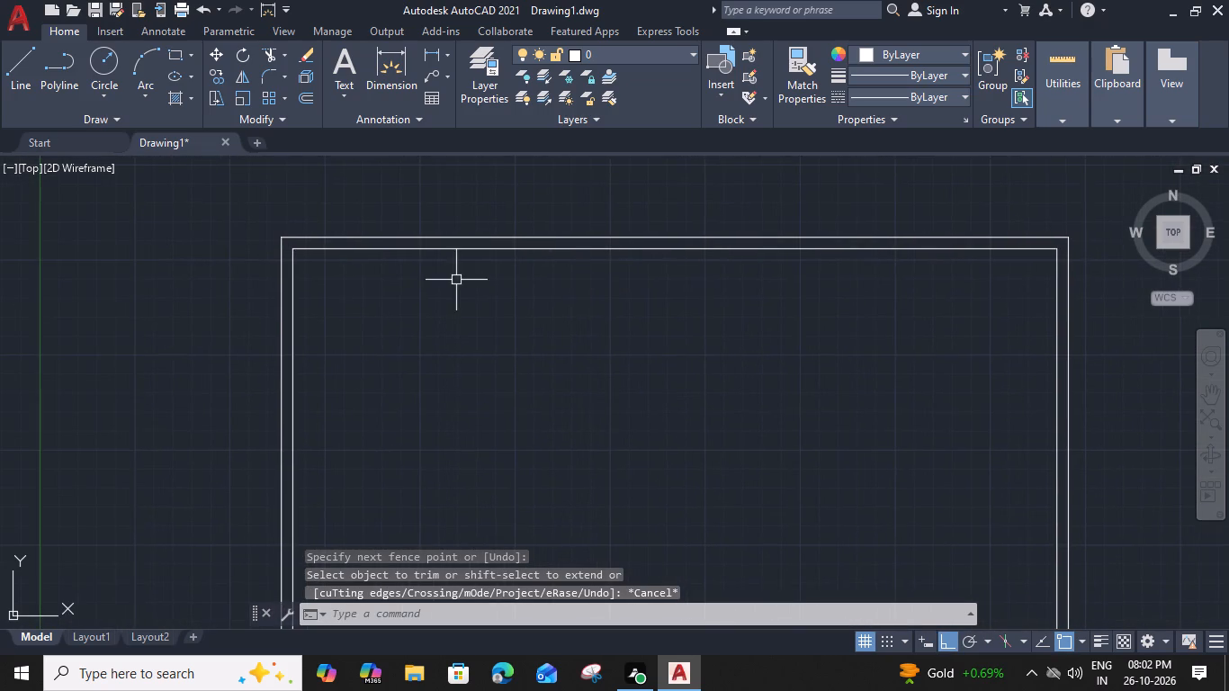
pyautogui.click(292, 285)
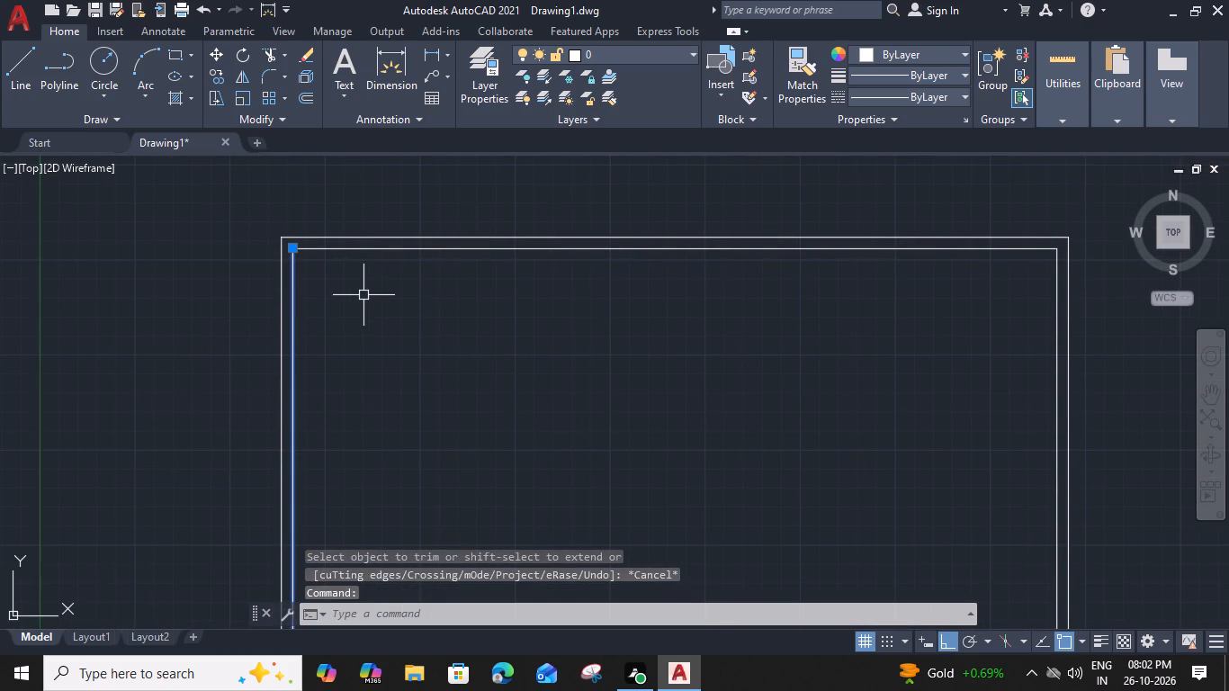
pyautogui.press('o')
pyautogui.press('space')
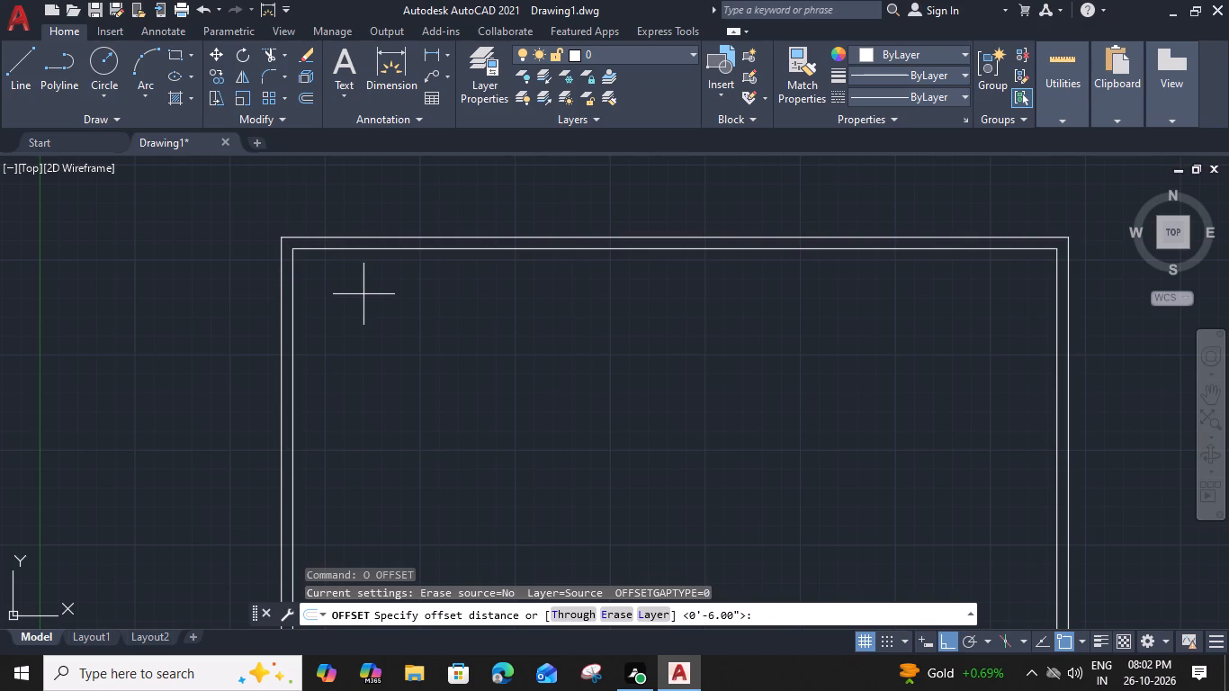
pyautogui.press('2')
pyautogui.press("'")
pyautogui.write('4.5"')
pyautogui.press('Return')
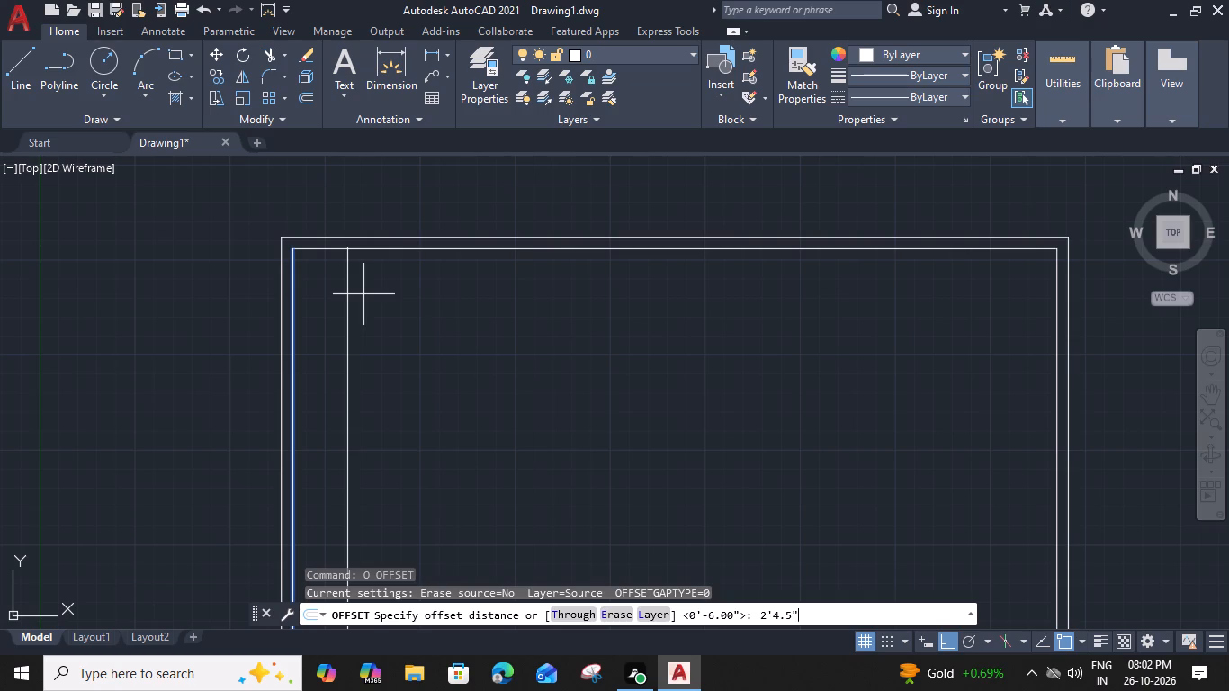
pyautogui.click(413, 312)
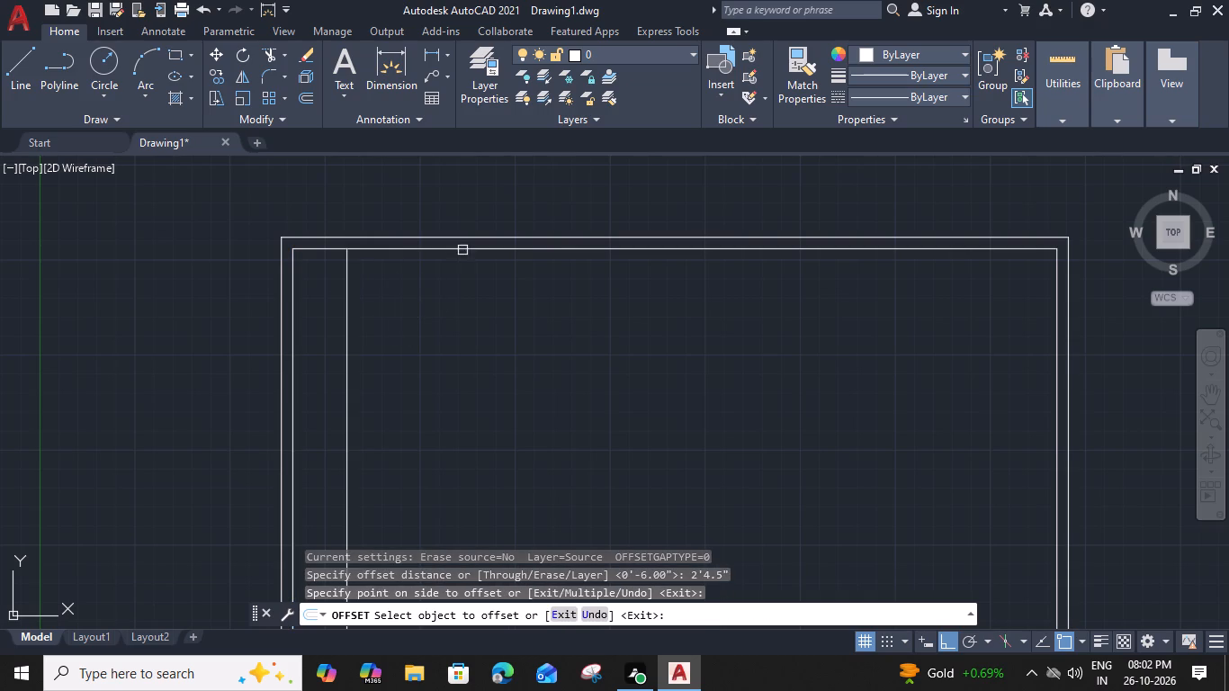
pyautogui.click(462, 249)
pyautogui.click(456, 306)
pyautogui.scroll(-1, 456, 307)
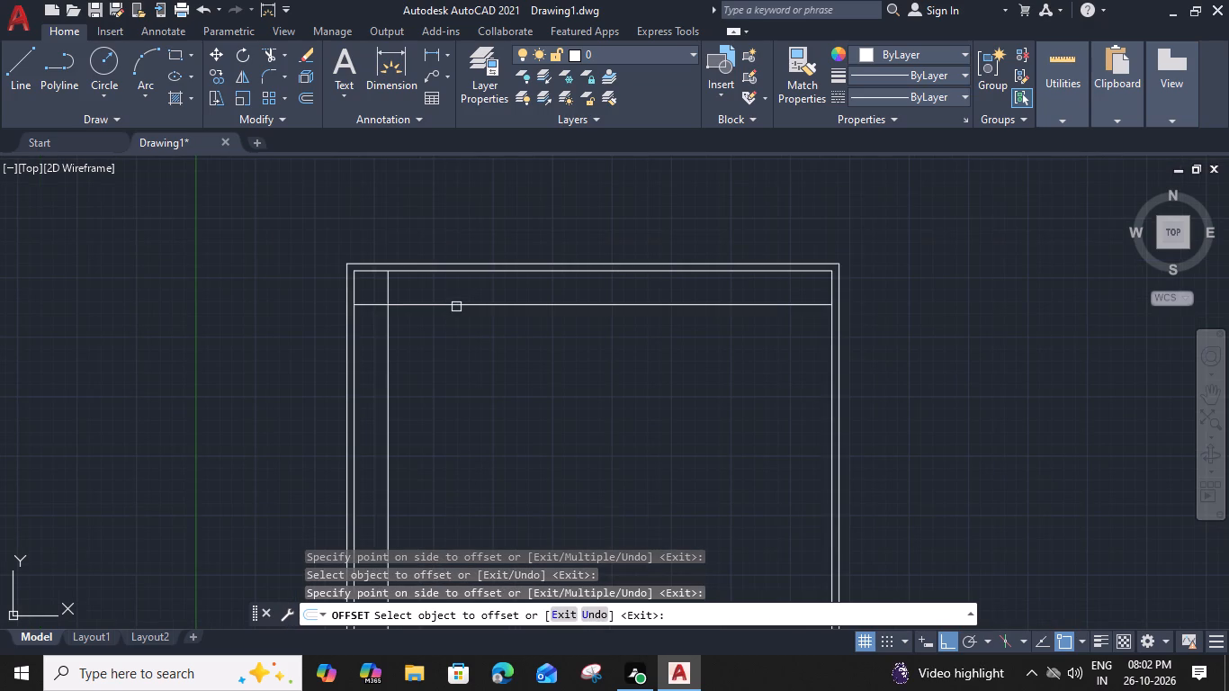
pyautogui.press('Escape')
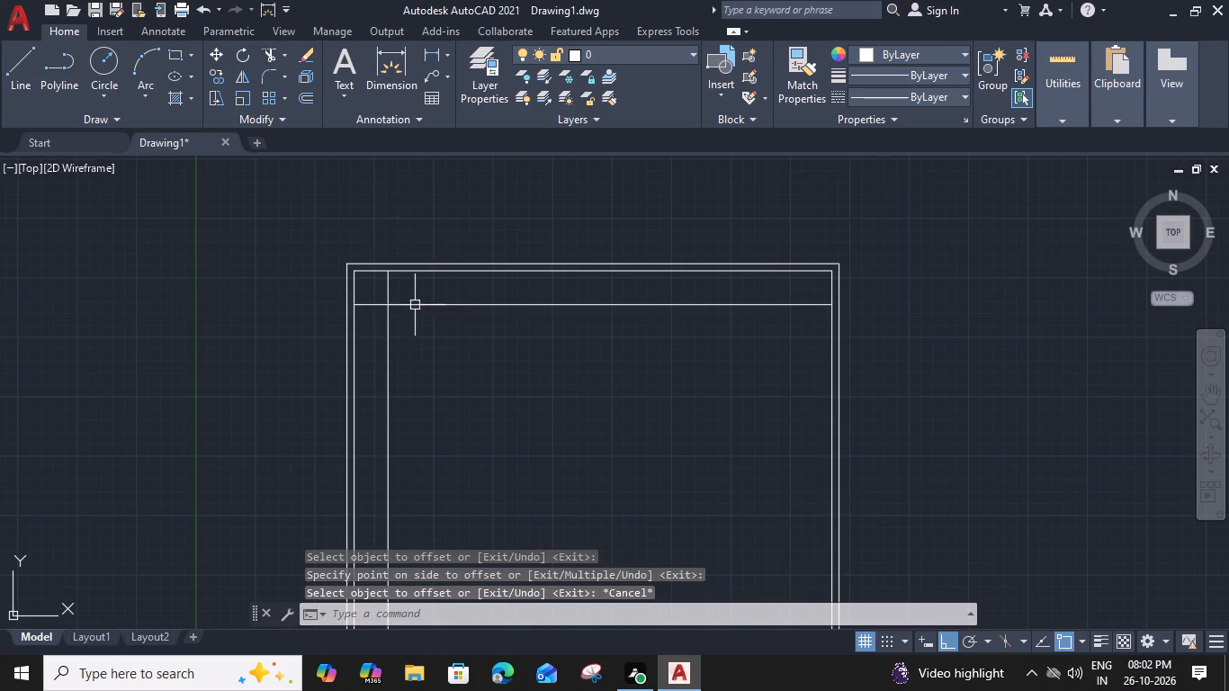
# Trim the ends of the two 2'4.5" offset lines that extend past their upper-left intersection.
pyautogui.write('tr')
pyautogui.press('space')
pyautogui.click(393, 286)
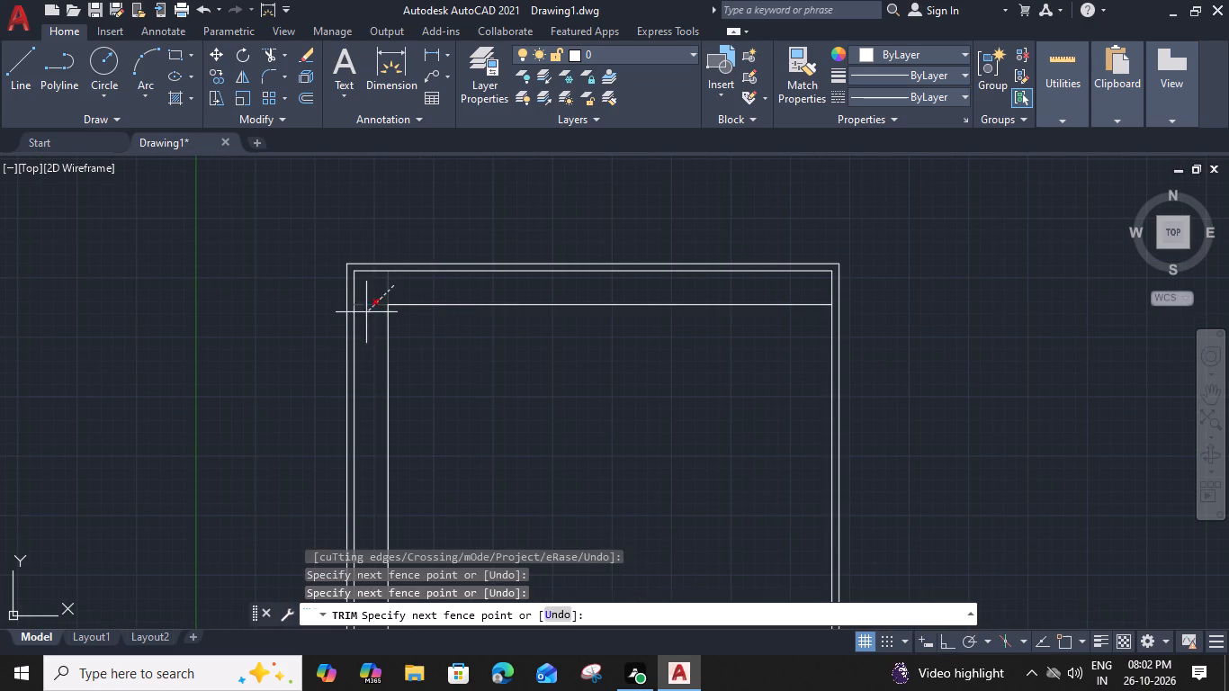
pyautogui.click(365, 319)
pyautogui.press('Escape')
# Offset the trimmed left and top lines 9" inward to form the second wall's thickness.
pyautogui.click(390, 323)
pyautogui.write('o 9"')
pyautogui.press('Return')
pyautogui.click(447, 341)
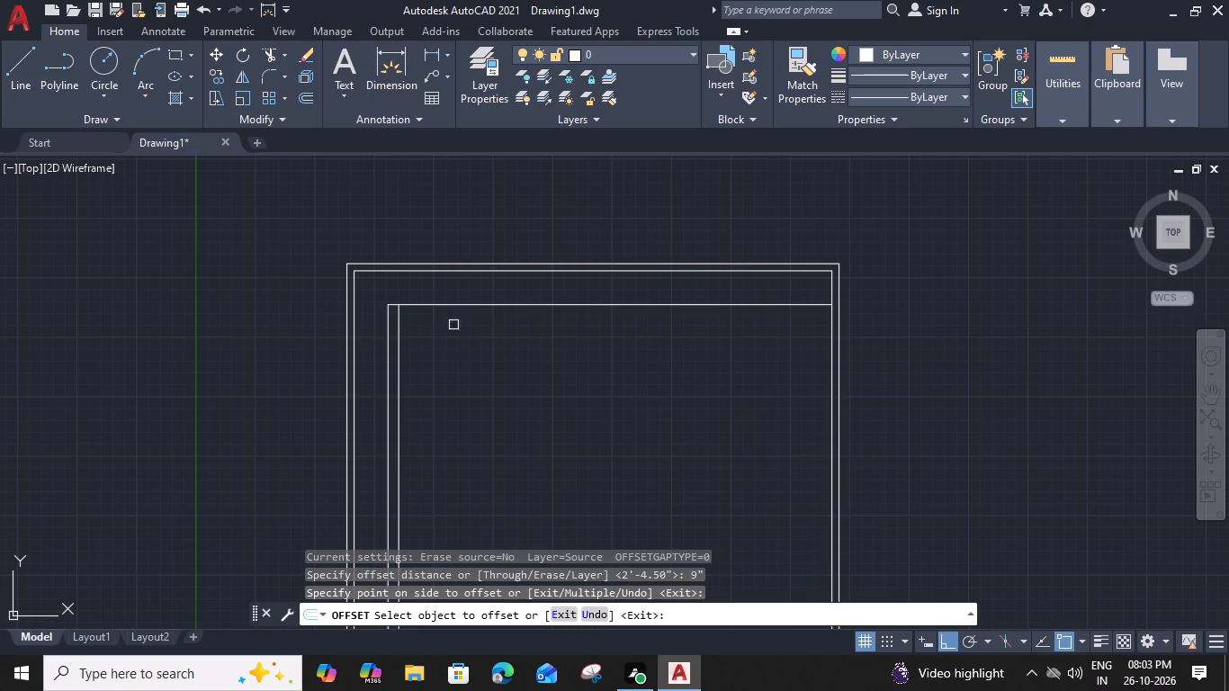
pyautogui.click(467, 301)
pyautogui.click(440, 360)
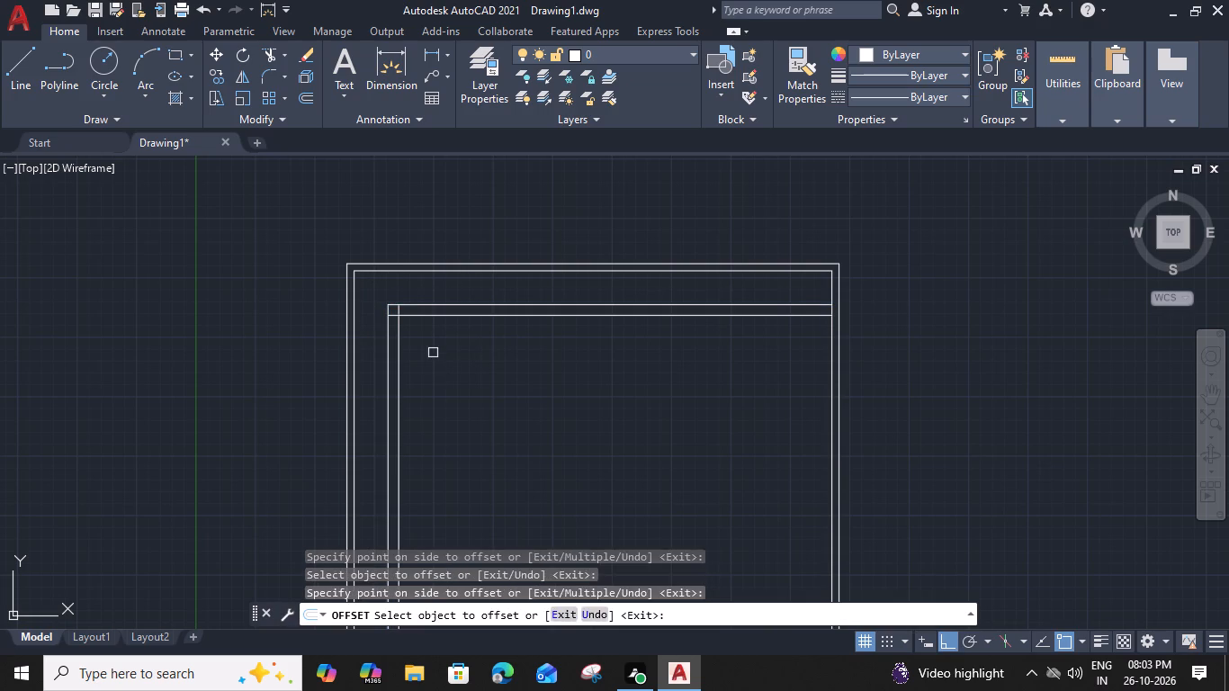
pyautogui.press('Escape')
pyautogui.write('re')
pyautogui.press('Escape')
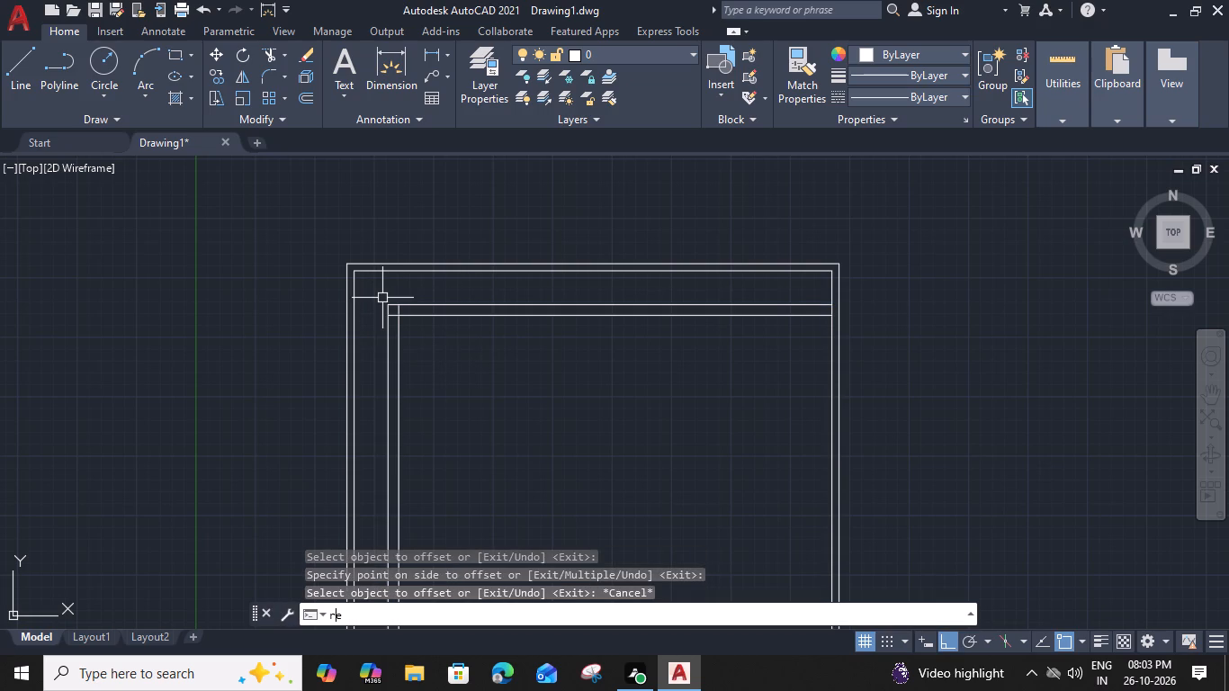
# Trim the overlapping ends of the 9" offset lines at the second wall's upper-left inside corner.
pyautogui.press('Escape')
pyautogui.write('tr')
pyautogui.press('space')
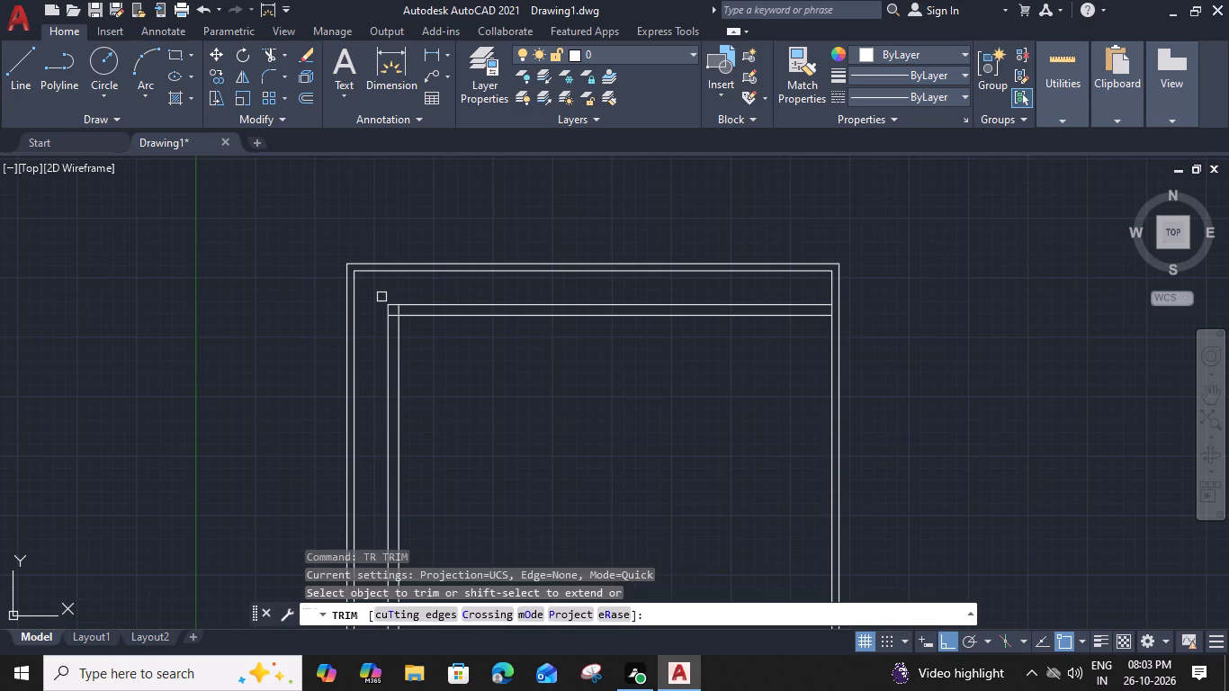
pyautogui.scroll(4, 390, 261)
pyautogui.moveTo(417, 410); pyautogui.dragTo(434, 165, button='middle')
pyautogui.moveTo(499, 309); pyautogui.dragTo(487, 312)
pyautogui.click(419, 372)
pyautogui.press('Escape')
# Offset the second wall's inner left line 11' toward the inside to set the first room's width.
pyautogui.scroll(-3, 417, 356)
pyautogui.moveTo(493, 390); pyautogui.dragTo(496, 357, button='middle')
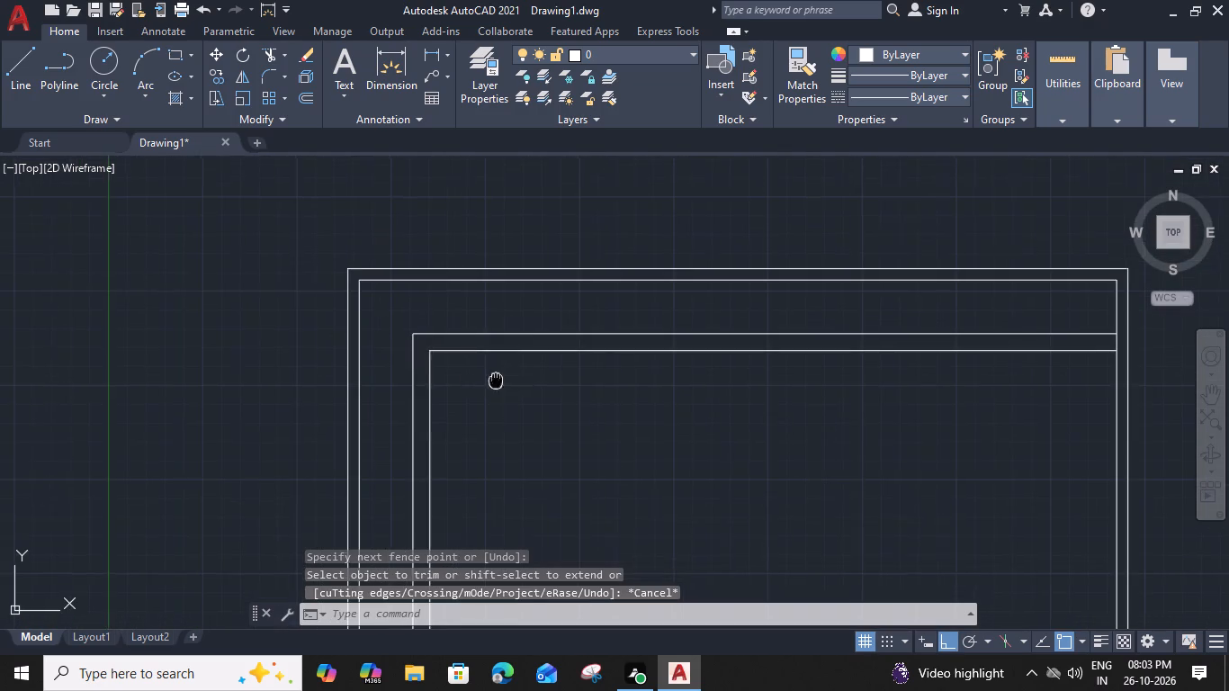
pyautogui.moveTo(496, 357); pyautogui.dragTo(487, 283, button='middle')
pyautogui.click(417, 284)
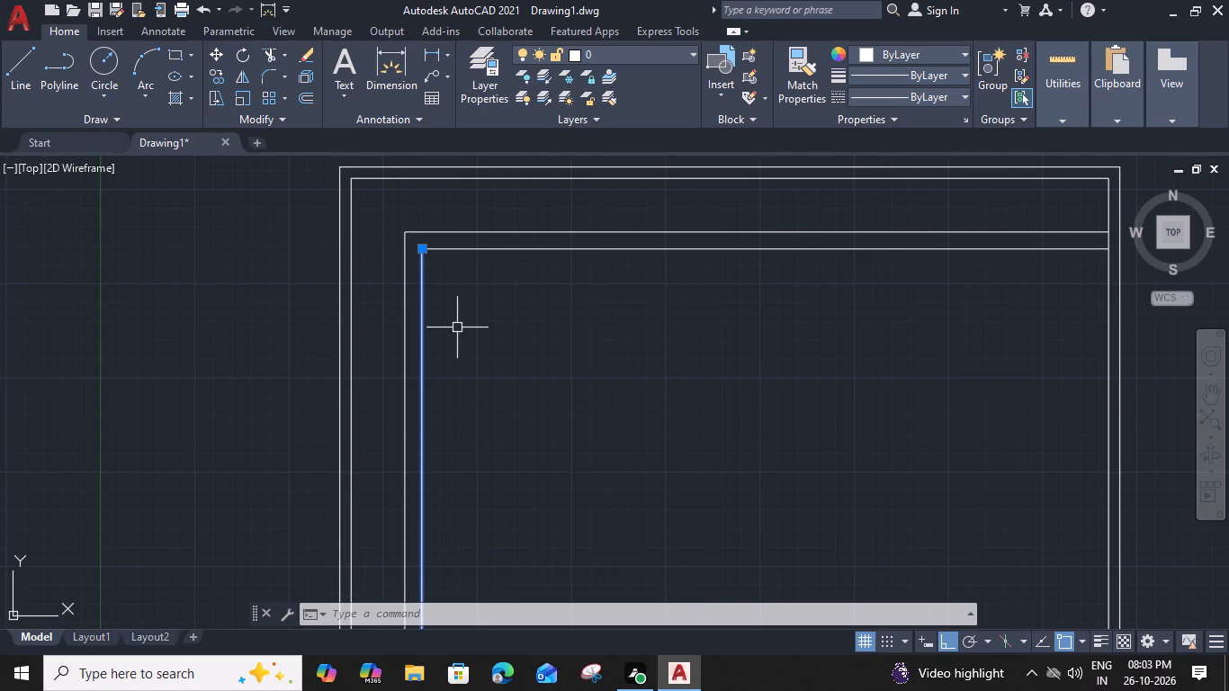
pyautogui.write('o')
pyautogui.press('space')
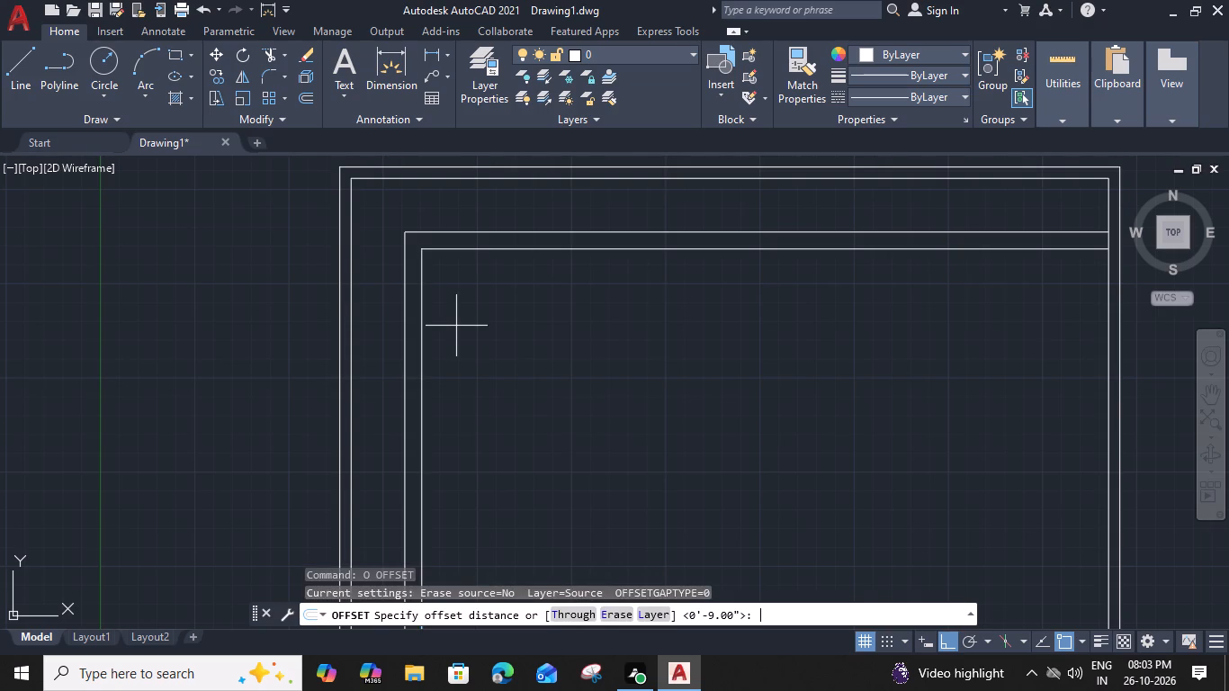
pyautogui.write('11')
pyautogui.write("'")
pyautogui.press('space')
pyautogui.click(564, 356)
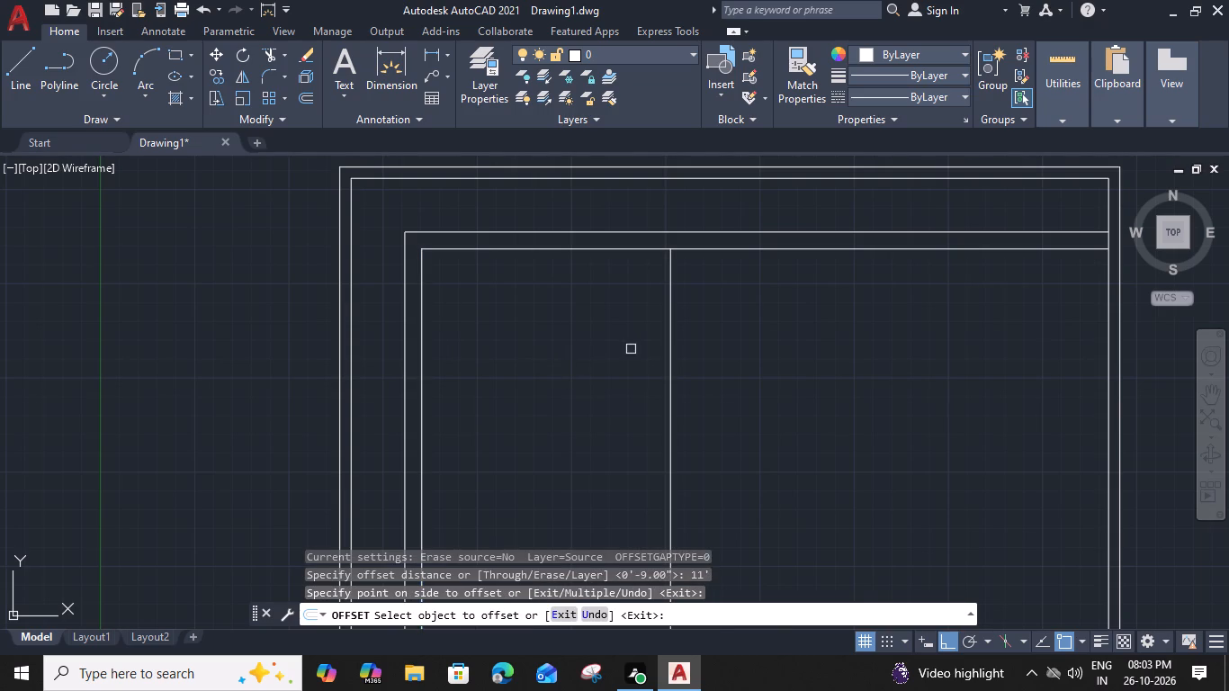
pyautogui.click(644, 340)
pyautogui.press('Escape')
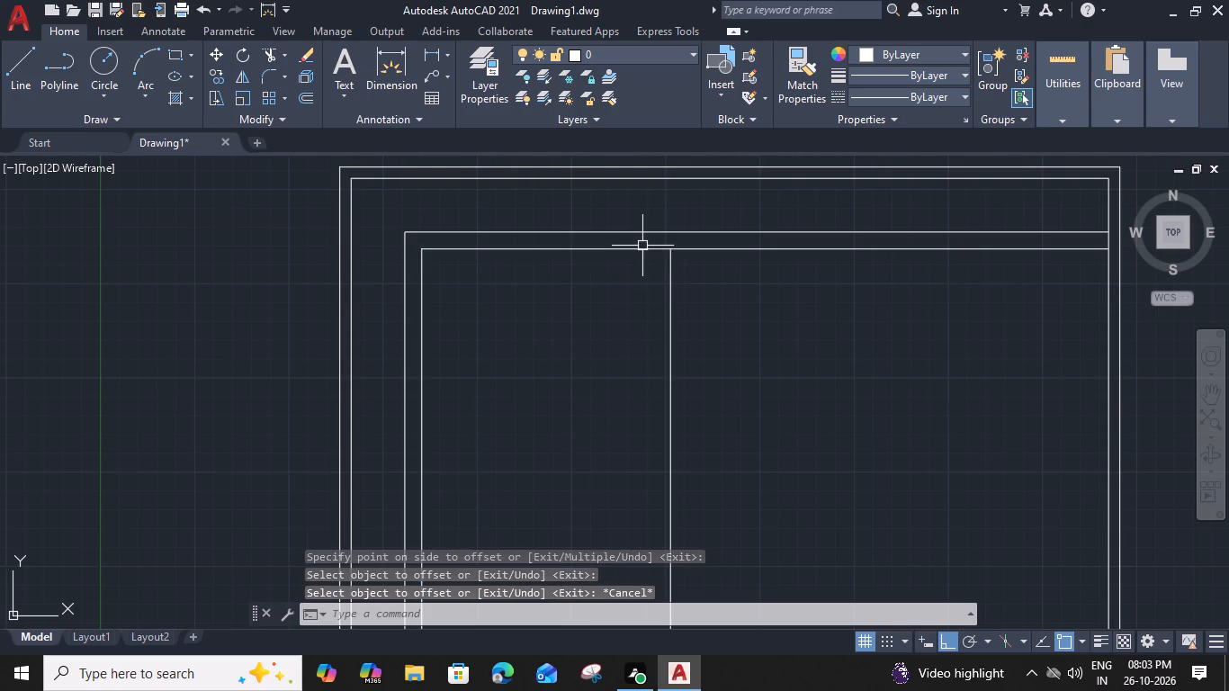
# Offset the second wall's inner top line 15'6" downward to set the first room's depth.
pyautogui.click(642, 246)
pyautogui.write('o')
pyautogui.press('space')
pyautogui.write('15')
pyautogui.write("'6")
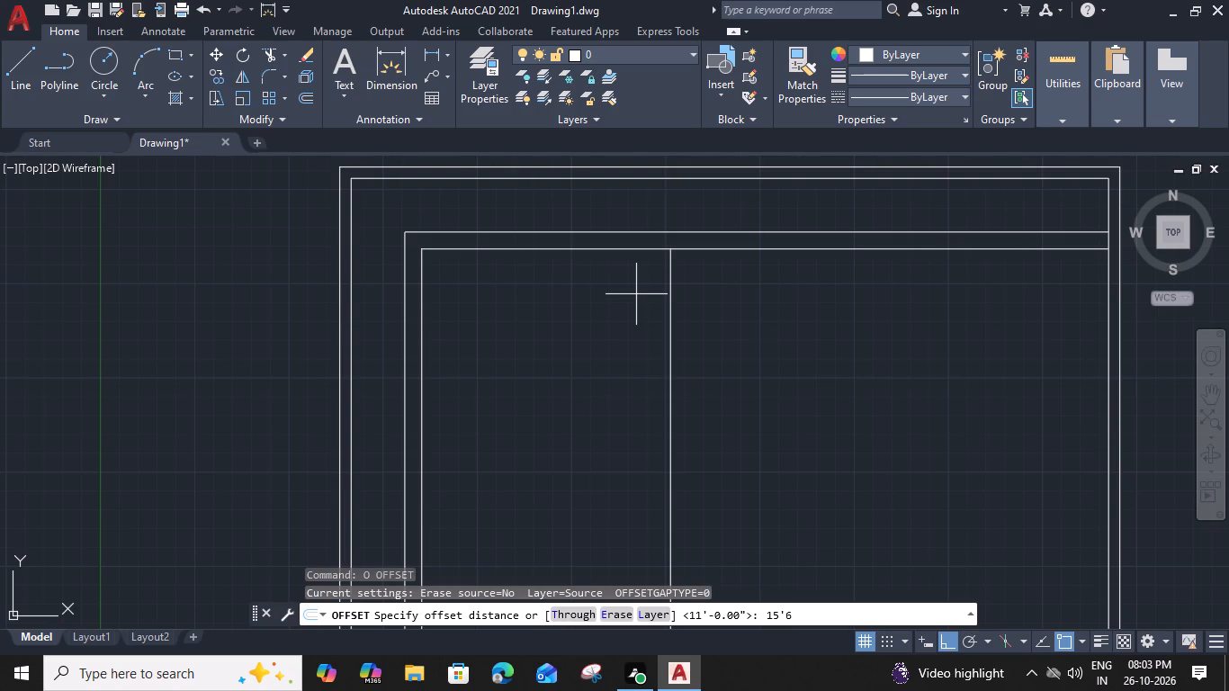
pyautogui.hotkey('shift', '"')
pyautogui.press('Return')
pyautogui.scroll(-1, 632, 361)
pyautogui.moveTo(619, 345); pyautogui.dragTo(620, 312, button='middle')
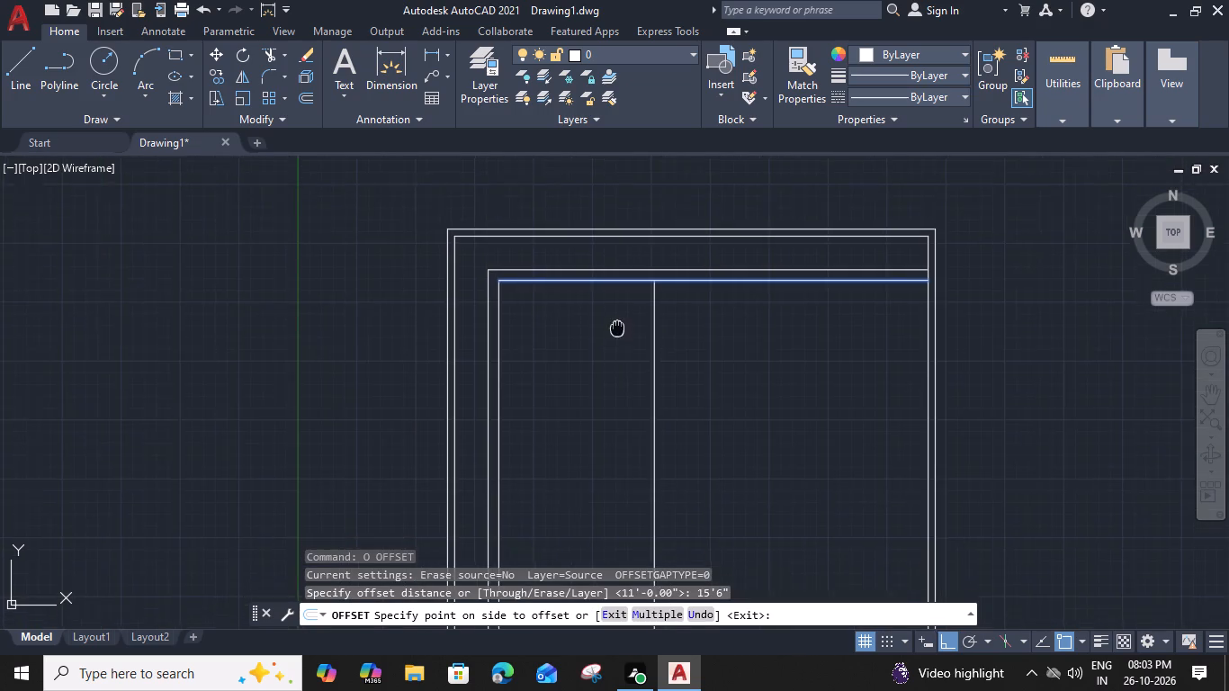
pyautogui.moveTo(620, 312); pyautogui.dragTo(624, 241, button='middle')
pyautogui.click(598, 330)
pyautogui.press('Escape')
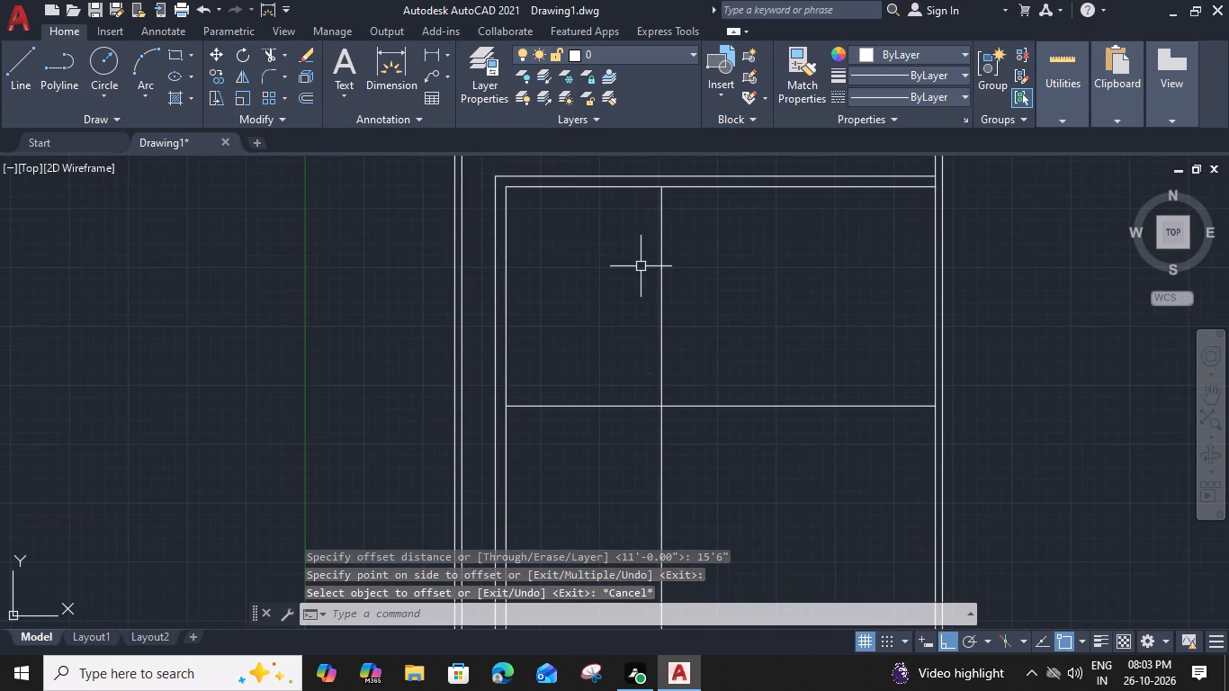
# Offset the room's right and bottom lines 6" outward to form its partition walls.
pyautogui.click(665, 280)
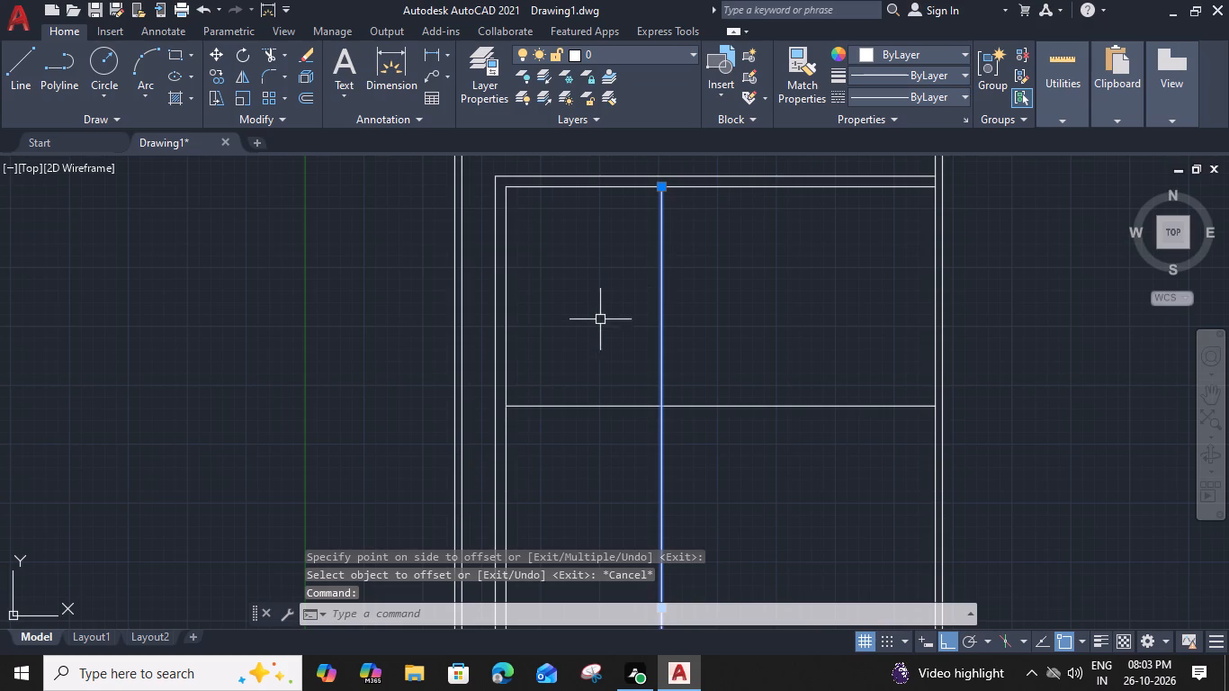
pyautogui.write('o')
pyautogui.press('space')
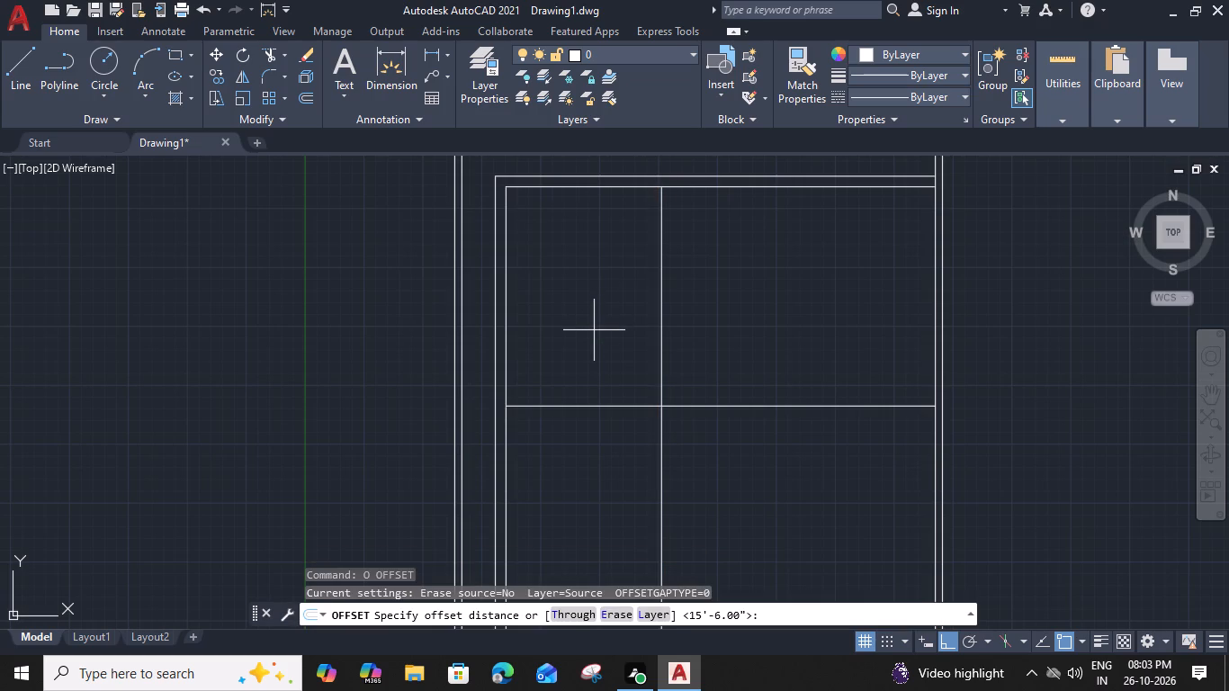
pyautogui.write('6"')
pyautogui.press('Return')
pyautogui.click(691, 339)
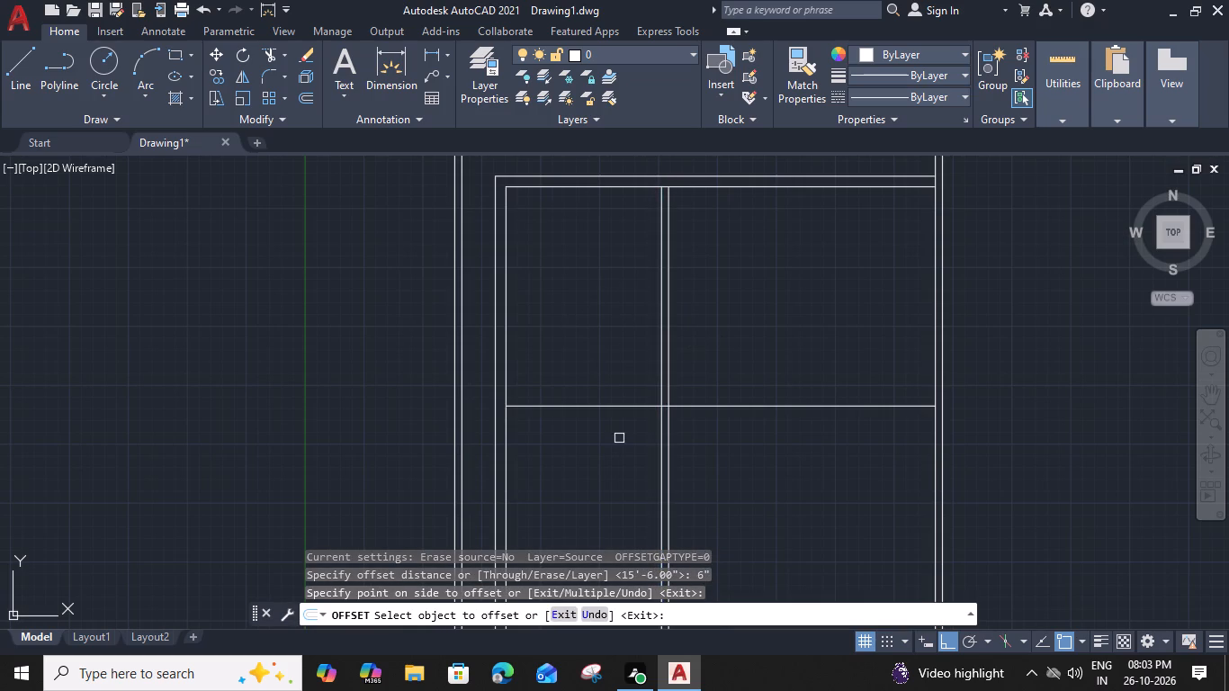
pyautogui.click(620, 404)
pyautogui.click(614, 437)
pyautogui.press('Escape')
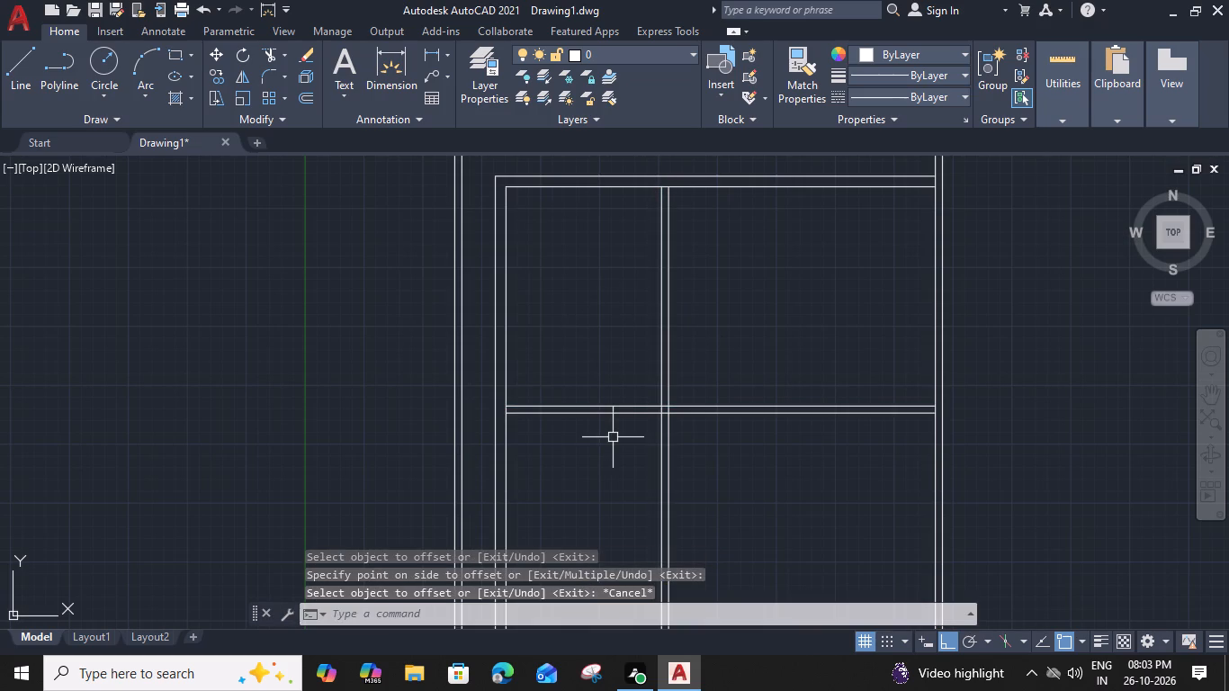
# Trim the partition lines that extend right of and below the upper-left room's lower-right corner.
pyautogui.moveTo(629, 432); pyautogui.dragTo(523, 422, button='middle')
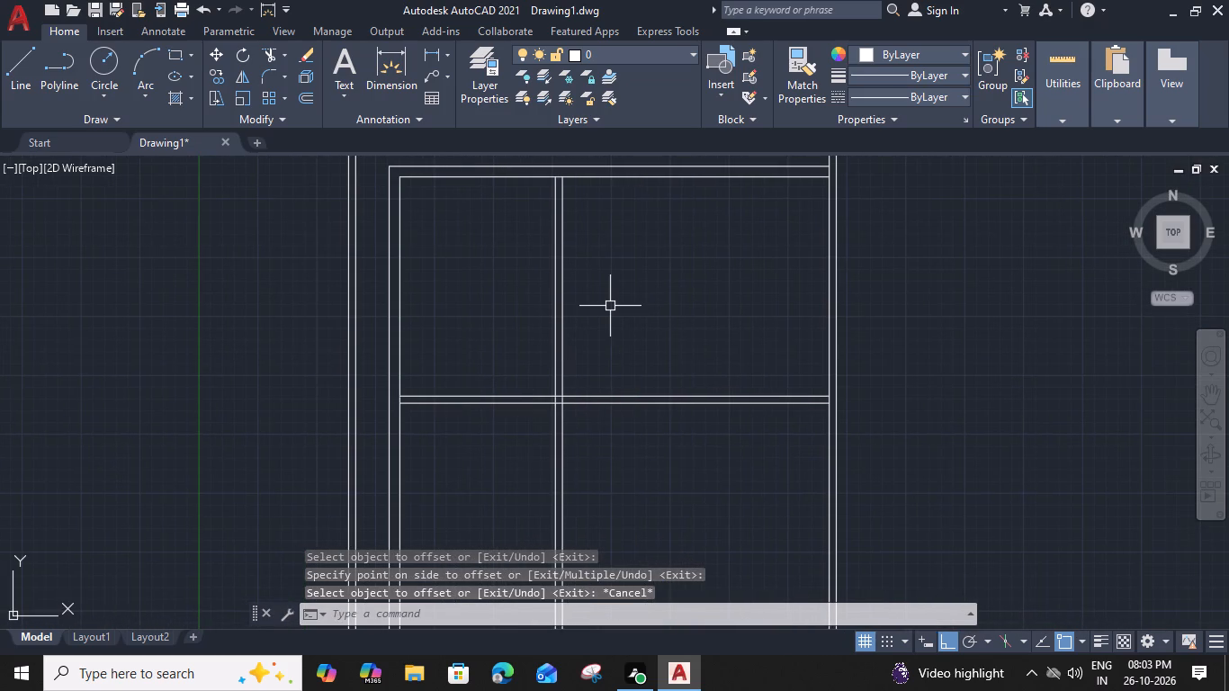
pyautogui.write('tr')
pyautogui.press('space')
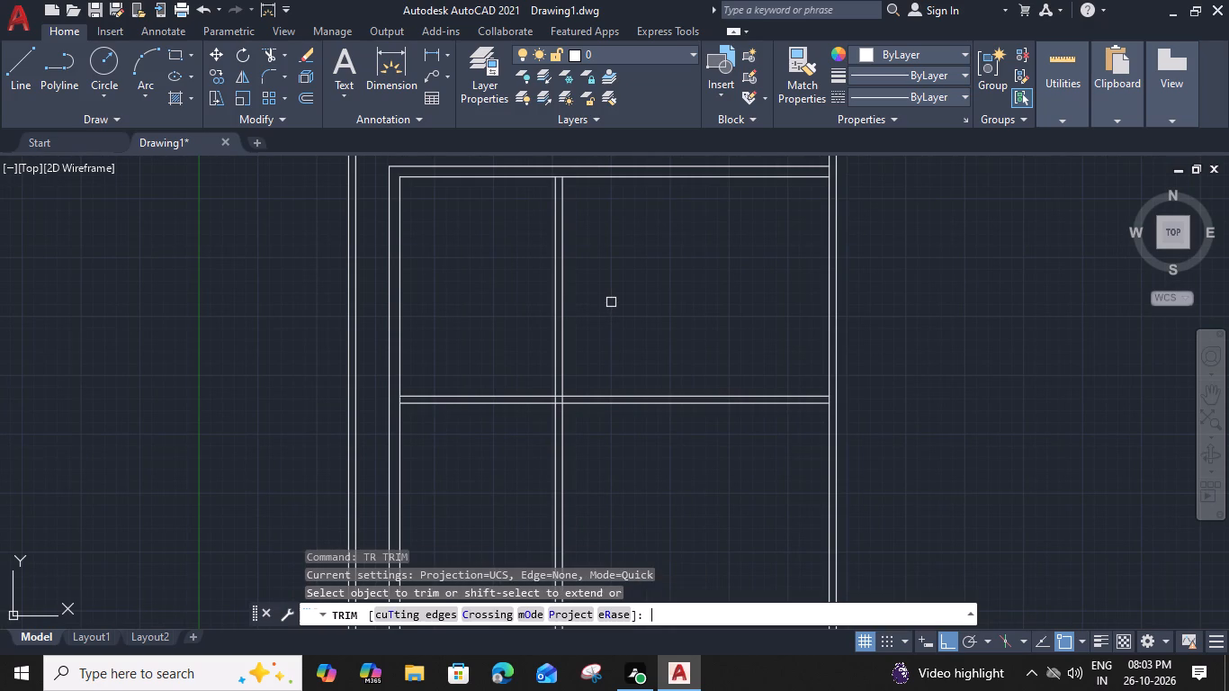
pyautogui.moveTo(655, 354); pyautogui.dragTo(652, 364)
pyautogui.click(510, 515)
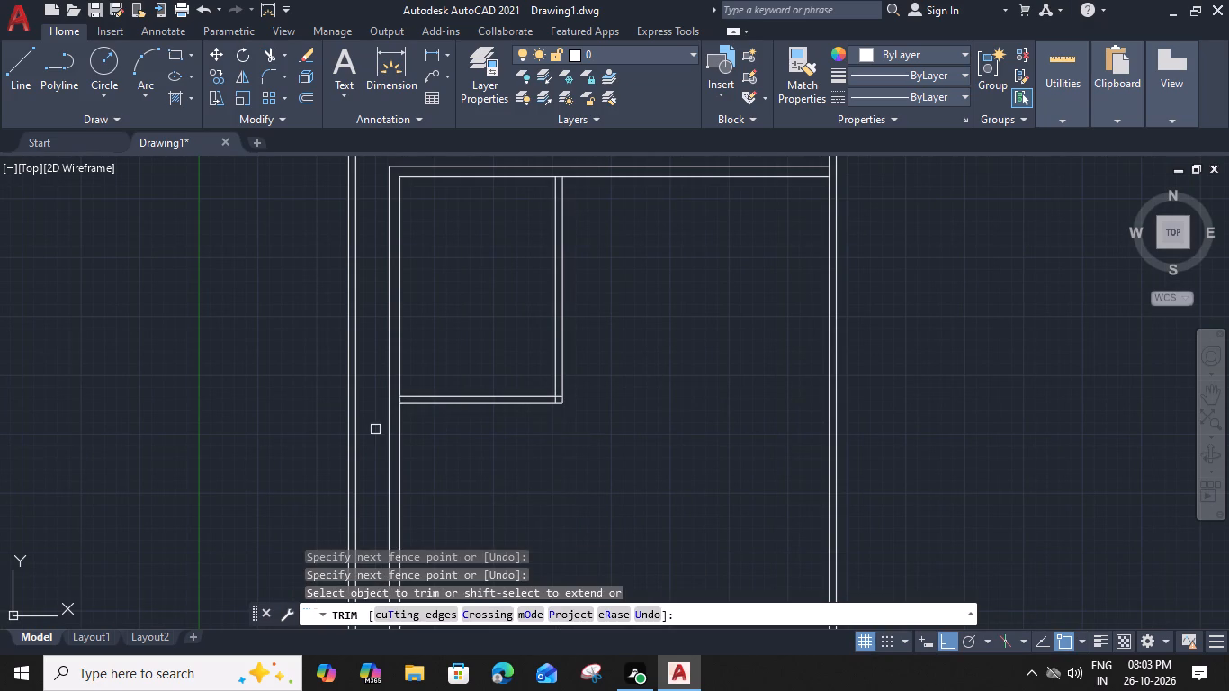
# Trim the leftover segments inside the 6" partitions at the left wall, lower-right corner and top wall junctions.
pyautogui.scroll(3, 398, 393)
pyautogui.click(400, 427)
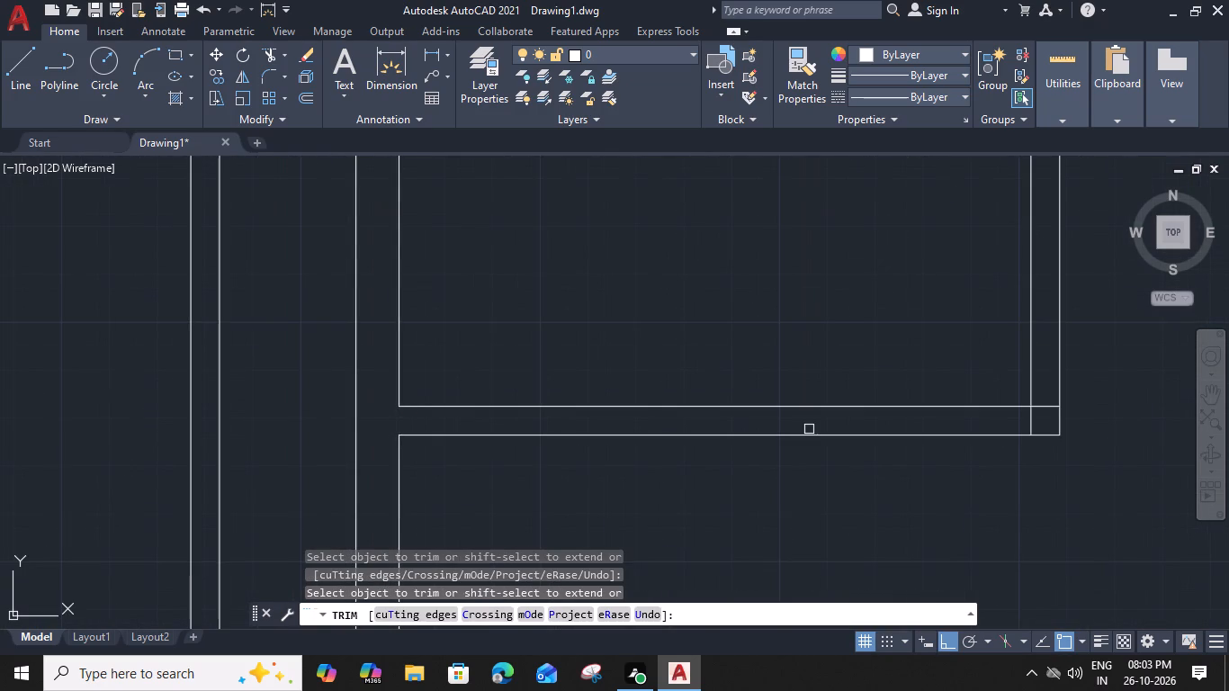
pyautogui.click(1029, 424)
pyautogui.click(1043, 402)
pyautogui.scroll(-3, 1044, 402)
pyautogui.moveTo(1029, 256); pyautogui.dragTo(844, 297, button='middle')
pyautogui.scroll(3, 867, 210)
pyautogui.click(832, 269)
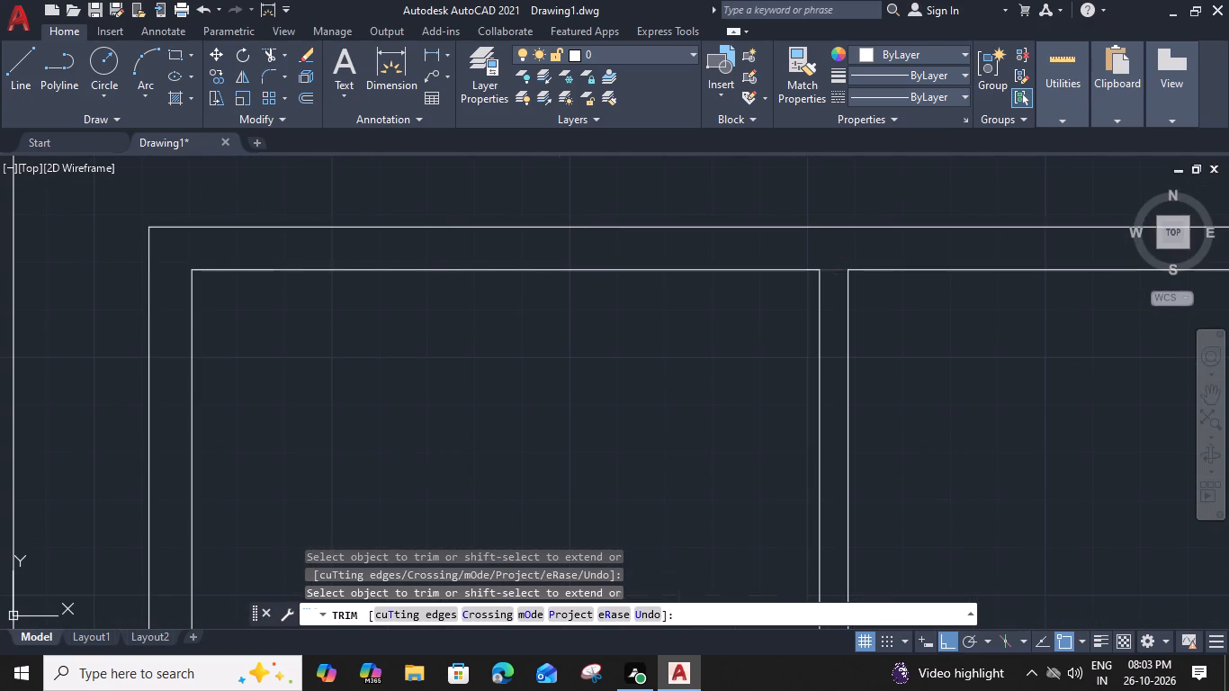
pyautogui.scroll(-4, 832, 269)
pyautogui.press('Escape')
# Offset the outer face of the upper-left room's right partition 10' to the right.
pyautogui.moveTo(862, 338); pyautogui.dragTo(665, 314, button='middle')
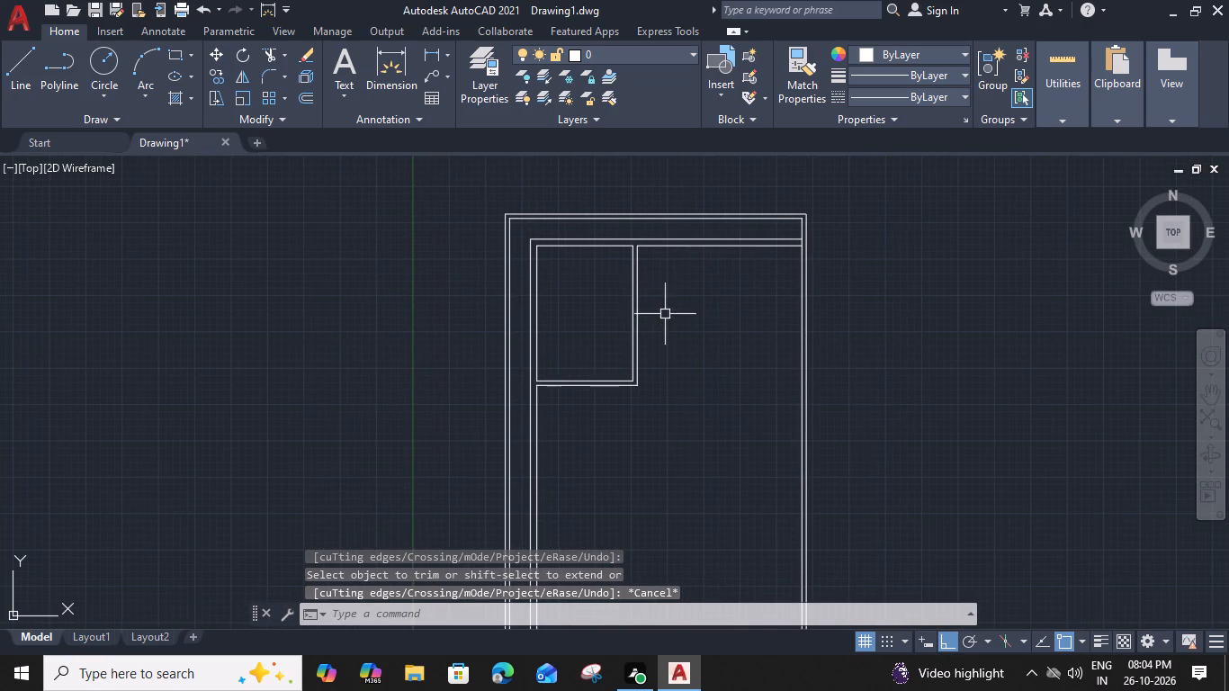
pyautogui.click(640, 290)
pyautogui.write('o')
pyautogui.press('space')
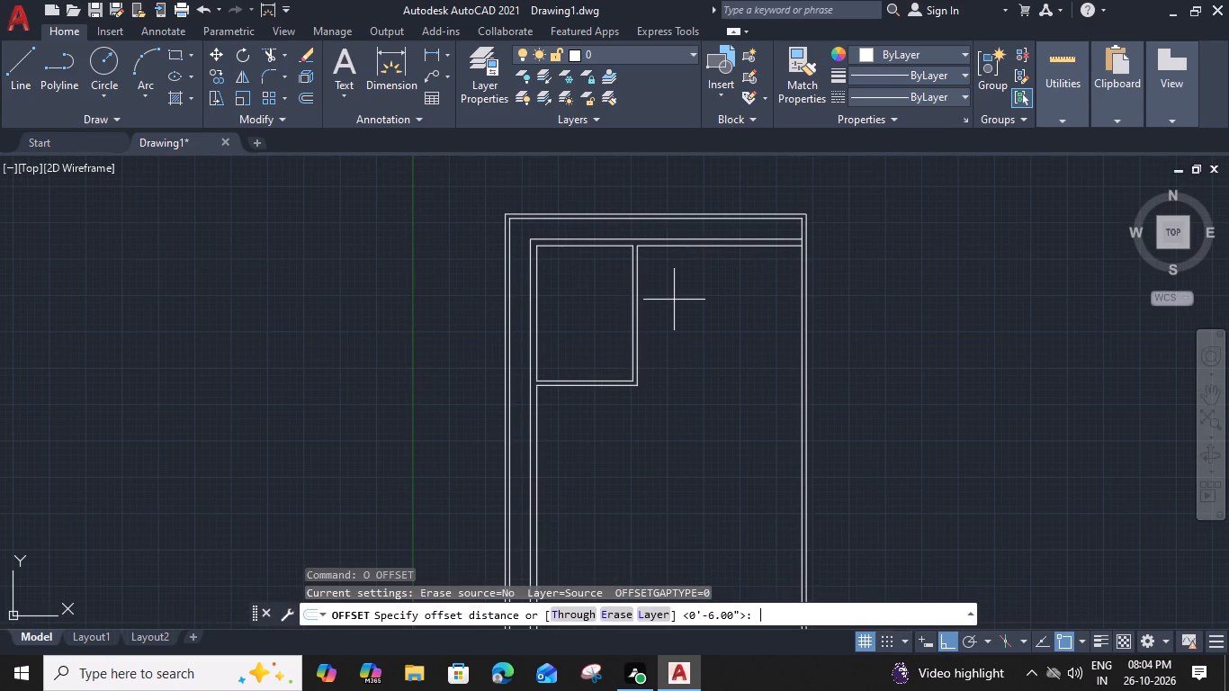
pyautogui.write("10'")
pyautogui.press('space')
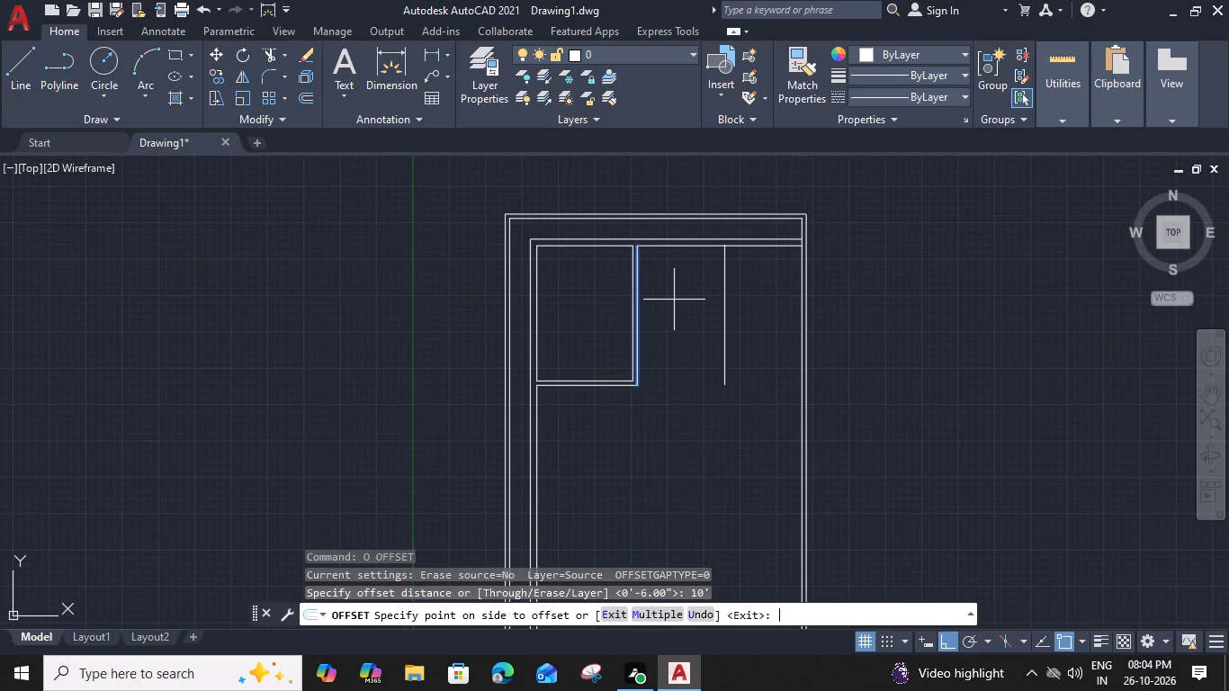
pyautogui.click(724, 313)
pyautogui.press('Escape')
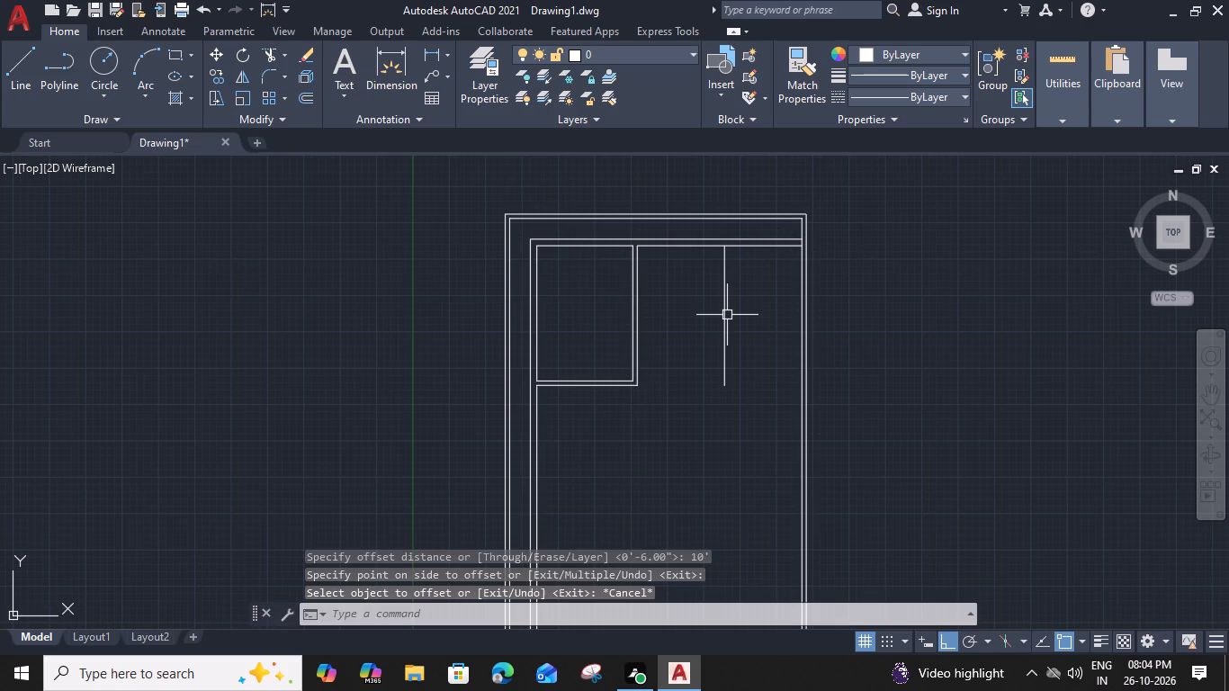
# Offset the new vertical line 9" to the right to form the second room's wall.
pyautogui.click(727, 315)
pyautogui.press('o')
pyautogui.press('space')
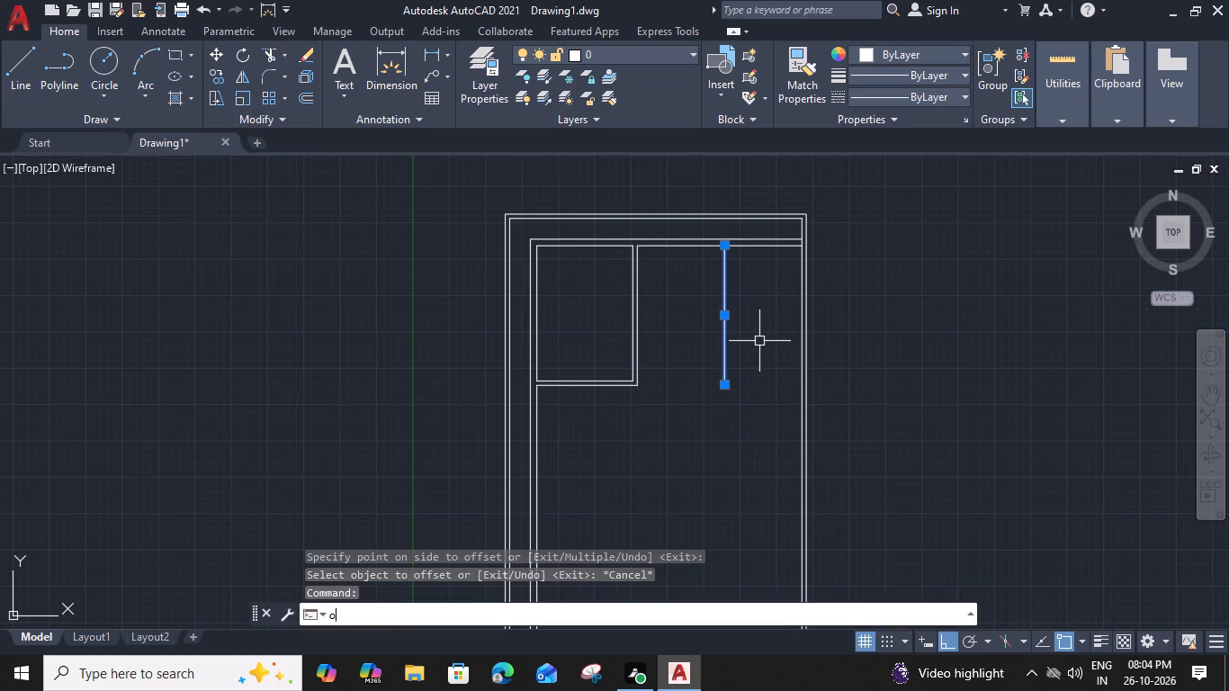
pyautogui.press('9')
pyautogui.hotkey('shift', '"')
pyautogui.press('Return')
pyautogui.click(773, 345)
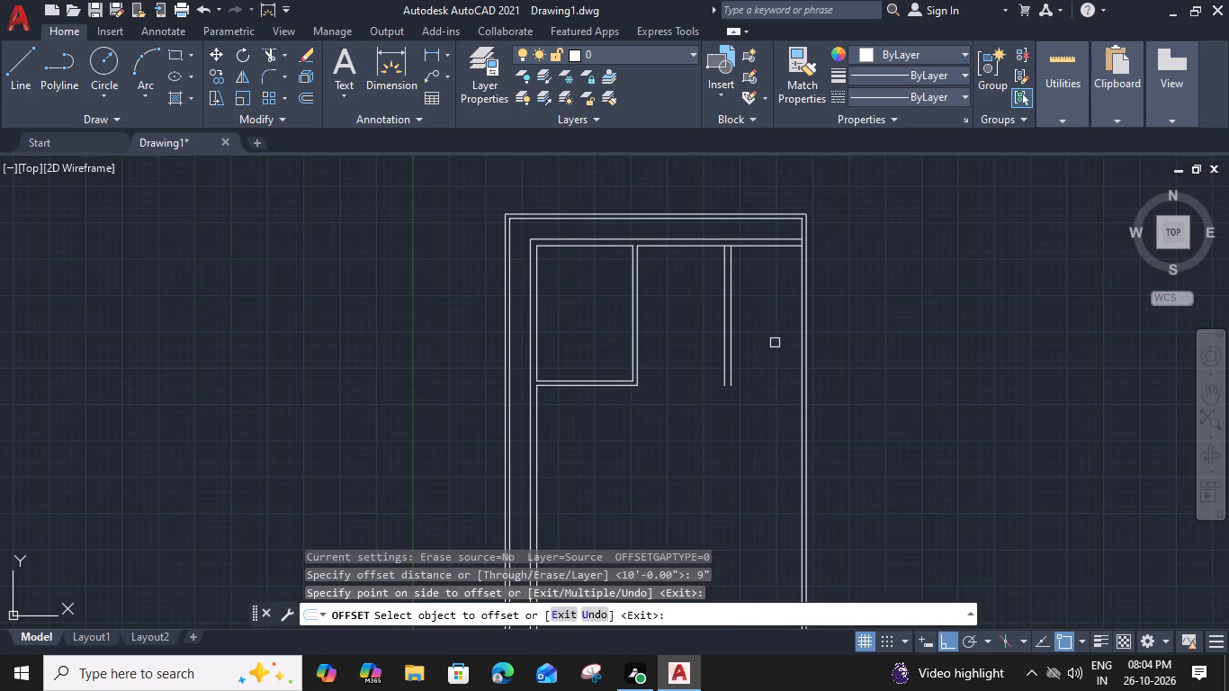
pyautogui.press('Escape')
# Extend the 9" wall's right line to the outer top wall line and trim the inner top line beyond the wall's left line.
pyautogui.write('ex')
pyautogui.press('space')
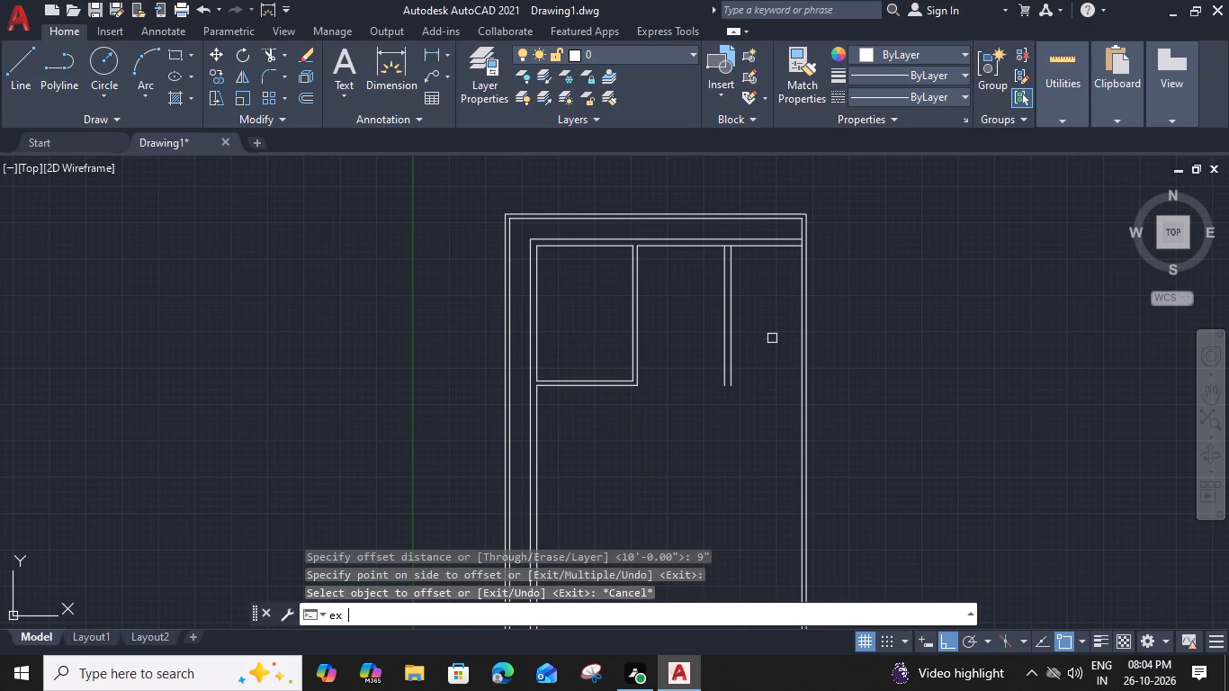
pyautogui.click(730, 267)
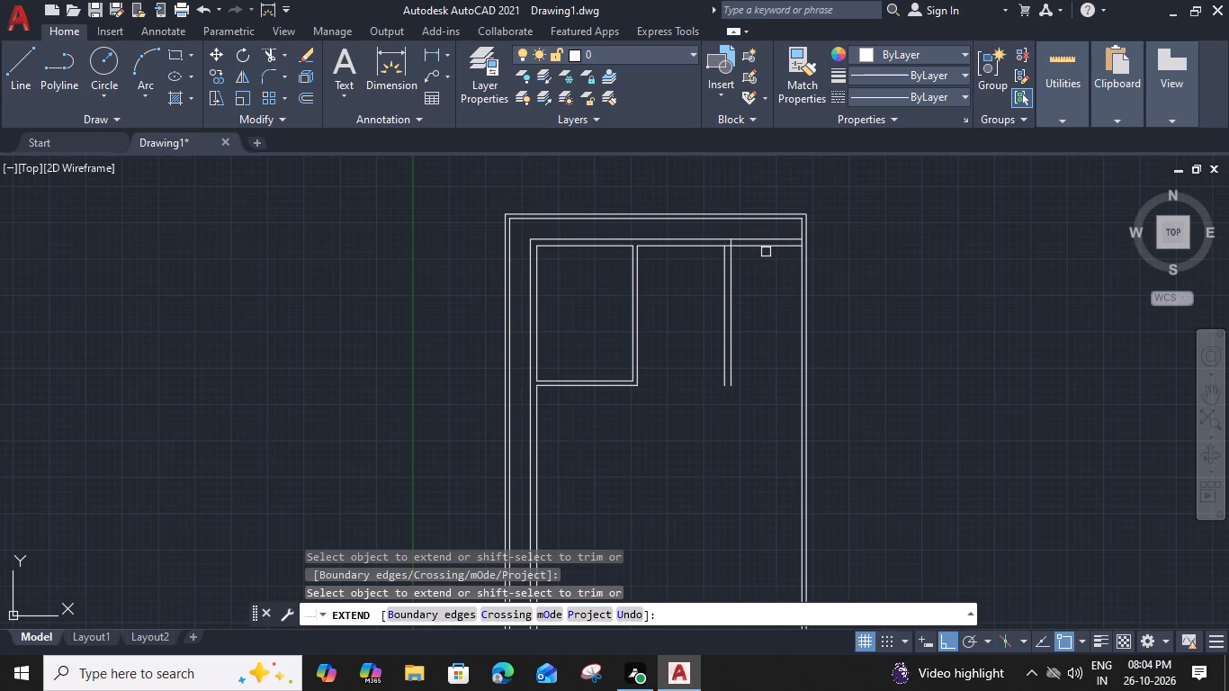
pyautogui.keyDown('shift'); pyautogui.click(767, 248); pyautogui.keyUp('shift')
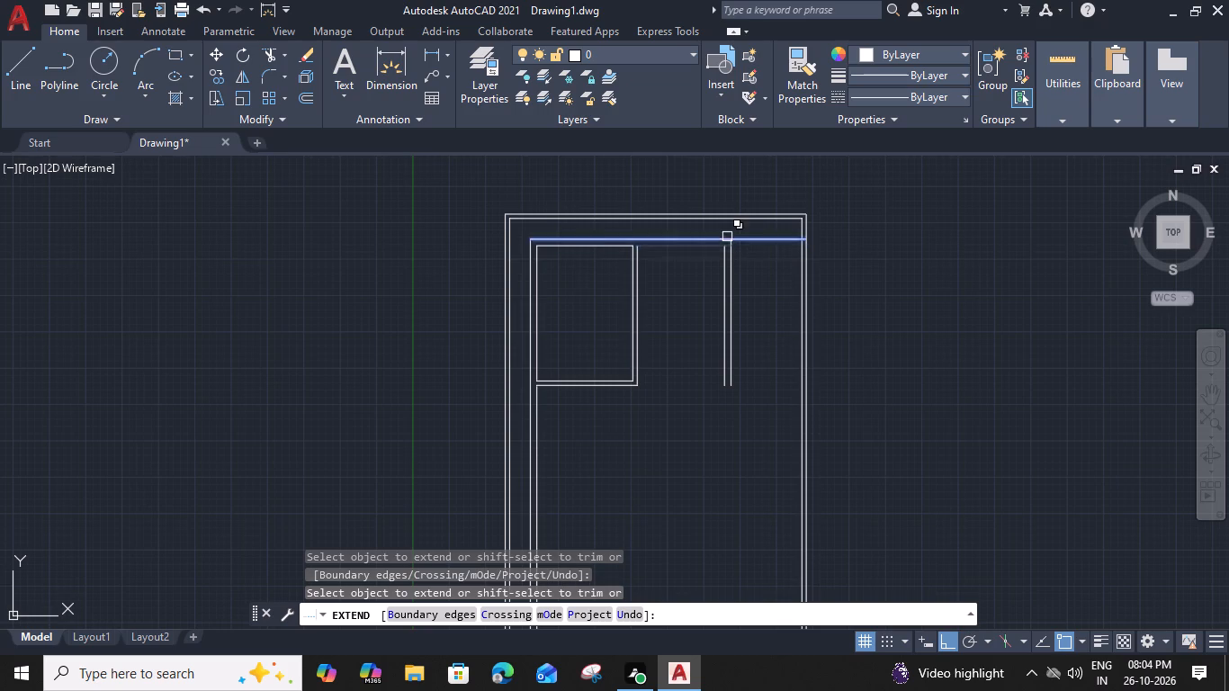
pyautogui.scroll(4, 727, 237)
pyautogui.keyDown('shift'); pyautogui.click(731, 301); pyautogui.keyUp('shift')
pyautogui.press('Escape')
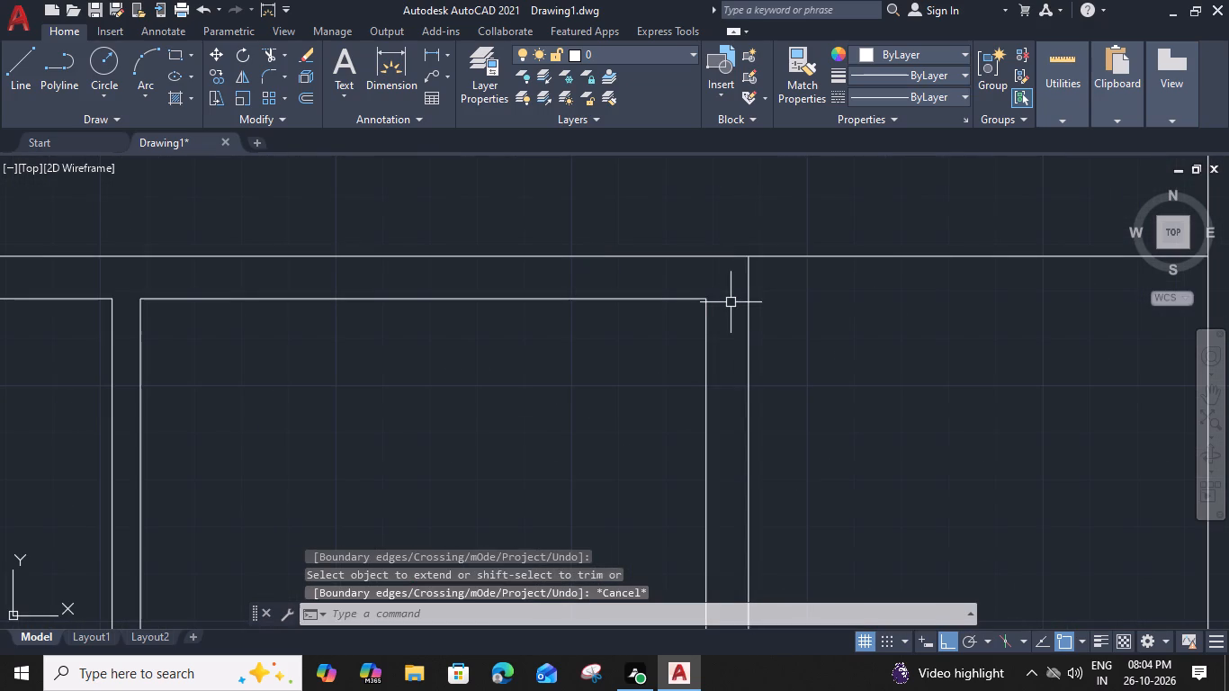
# Measure the gap between the new 9" wall and the right boundary wall.
pyautogui.scroll(-4, 731, 302)
pyautogui.write('mea')
pyautogui.press('space')
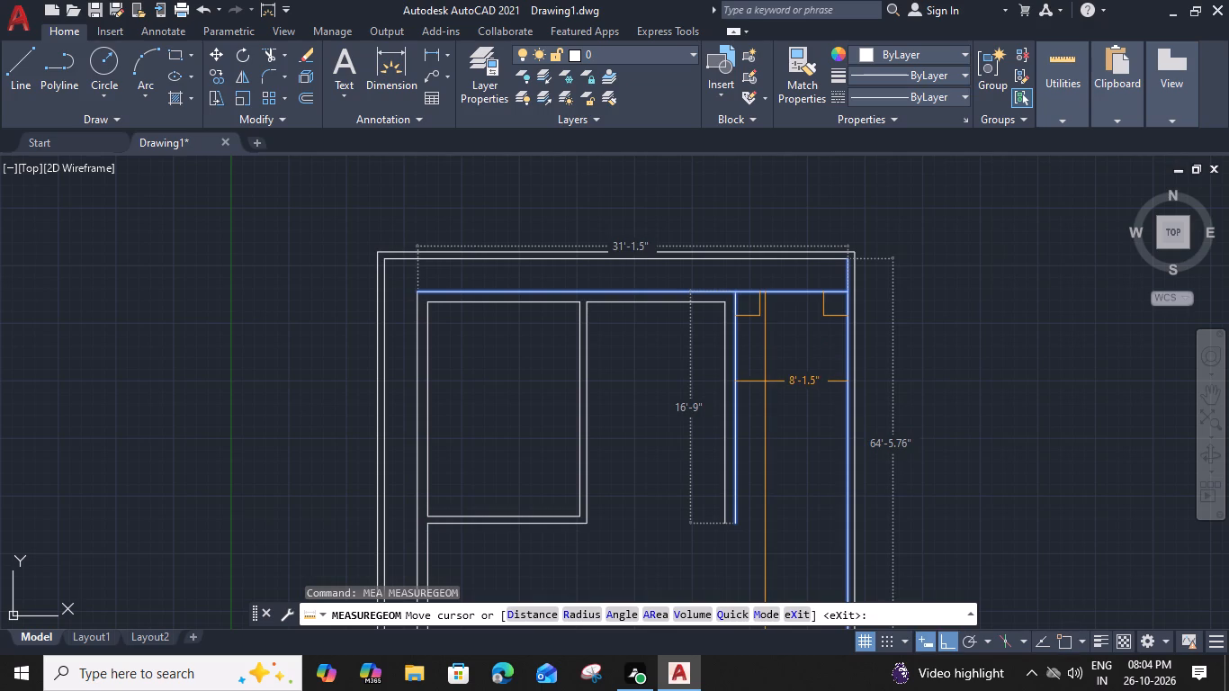
pyautogui.press('Escape')
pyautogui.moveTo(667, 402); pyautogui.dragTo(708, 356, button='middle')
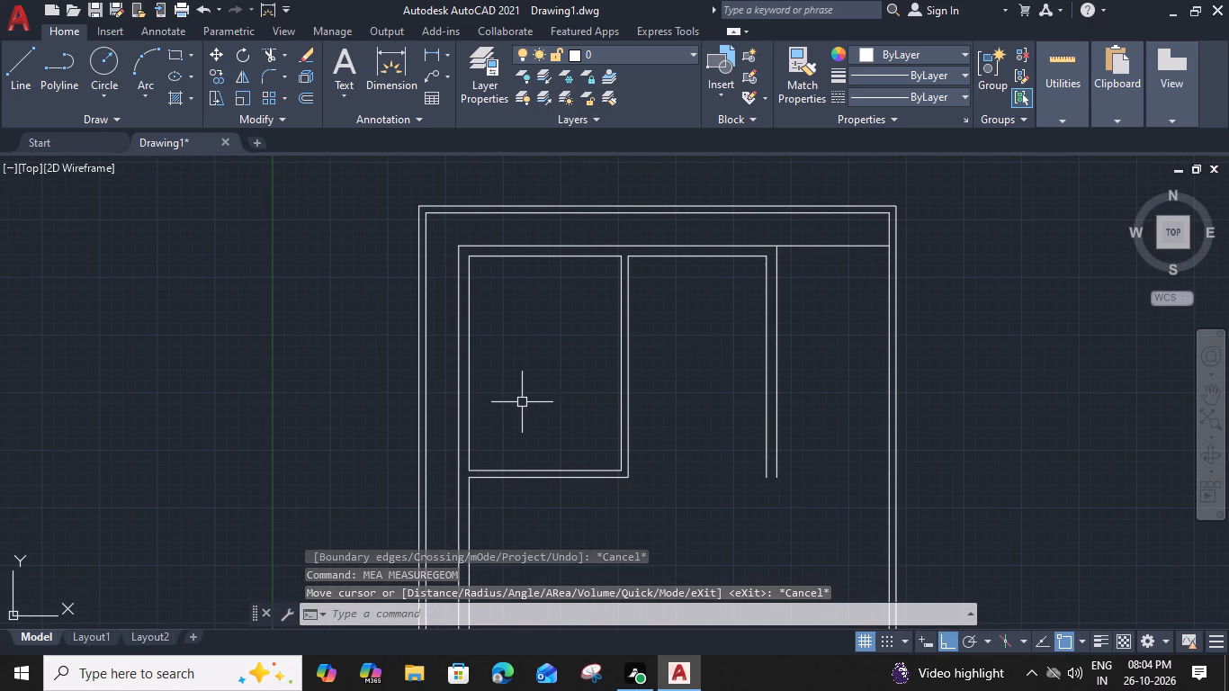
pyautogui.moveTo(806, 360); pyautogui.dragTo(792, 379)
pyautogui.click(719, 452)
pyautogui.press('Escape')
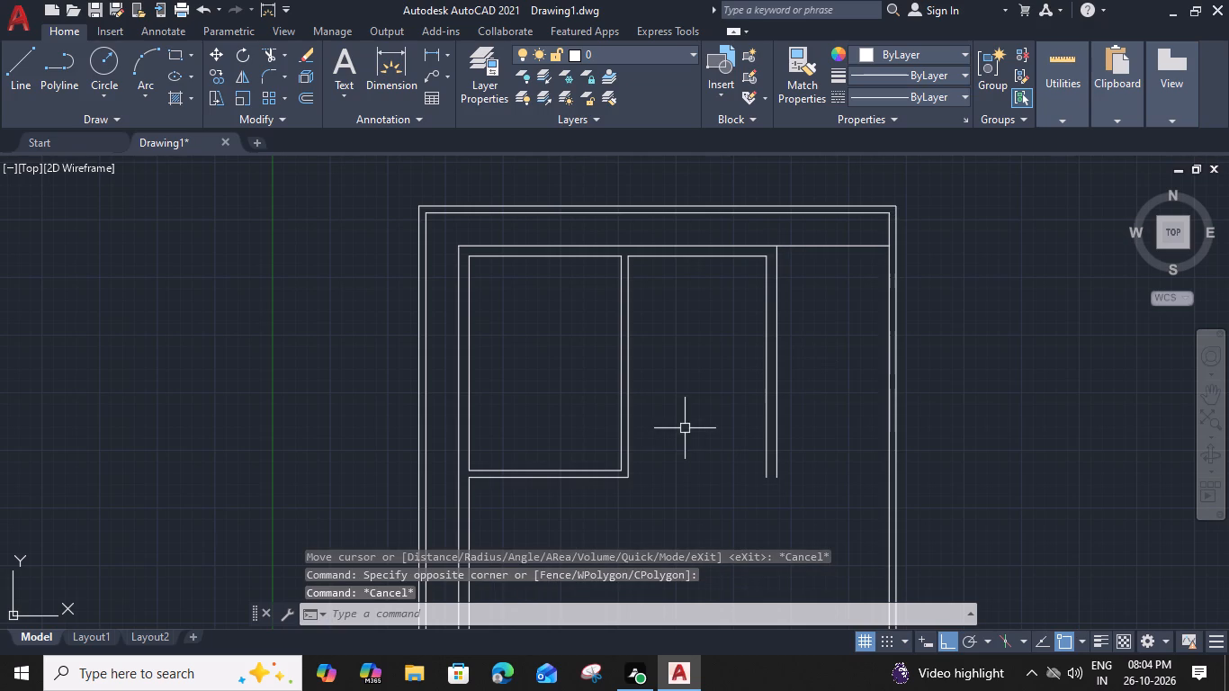
# Measure the inside width and depth of the upper-left room.
pyautogui.moveTo(554, 378); pyautogui.dragTo(563, 376, button='middle')
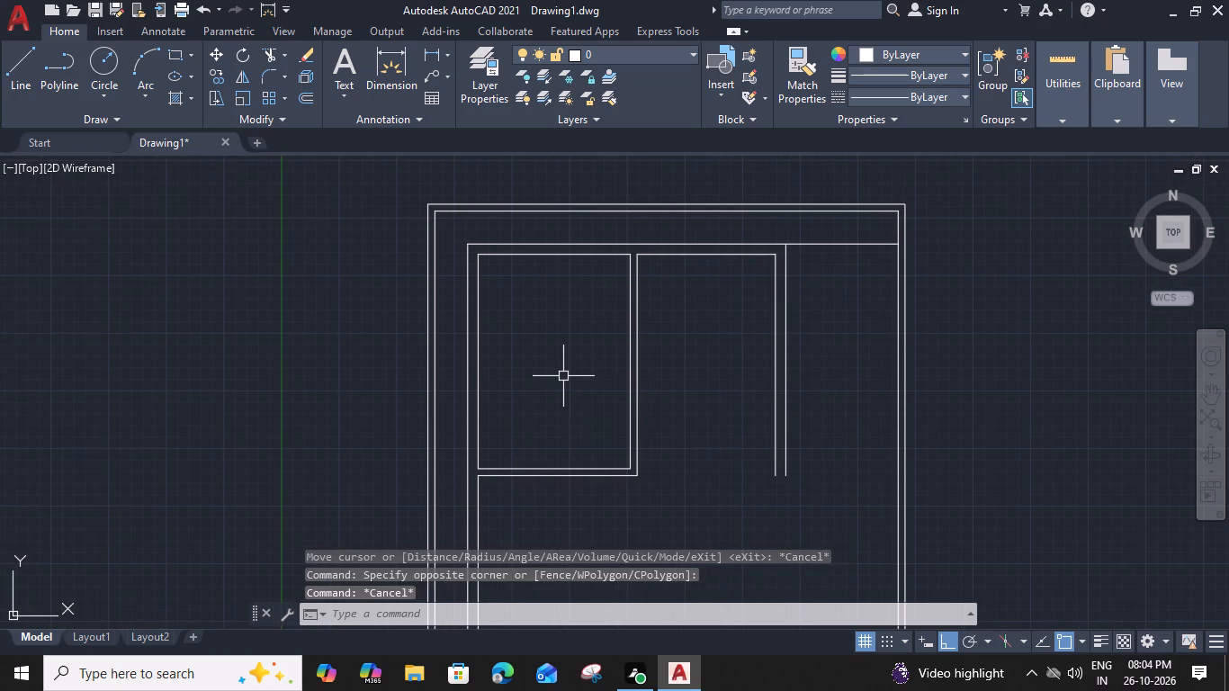
pyautogui.write('me')
pyautogui.write('a')
pyautogui.press('space')
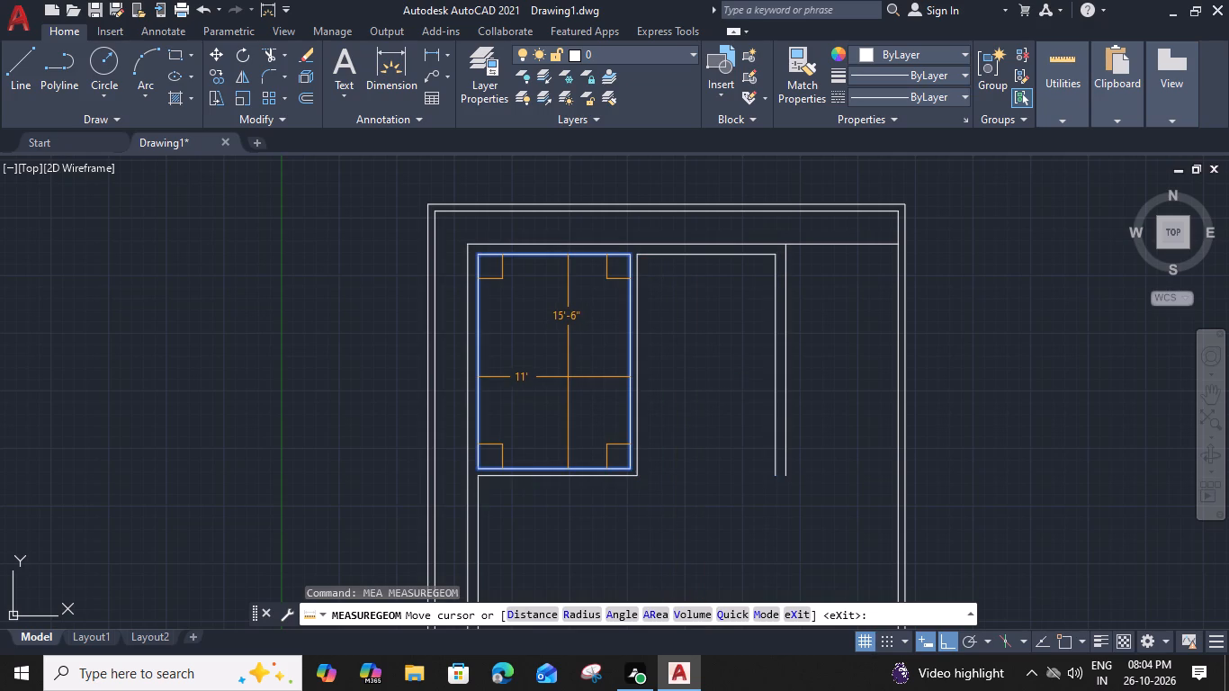
pyautogui.press('Escape')
pyautogui.moveTo(590, 394); pyautogui.dragTo(602, 310, button='middle')
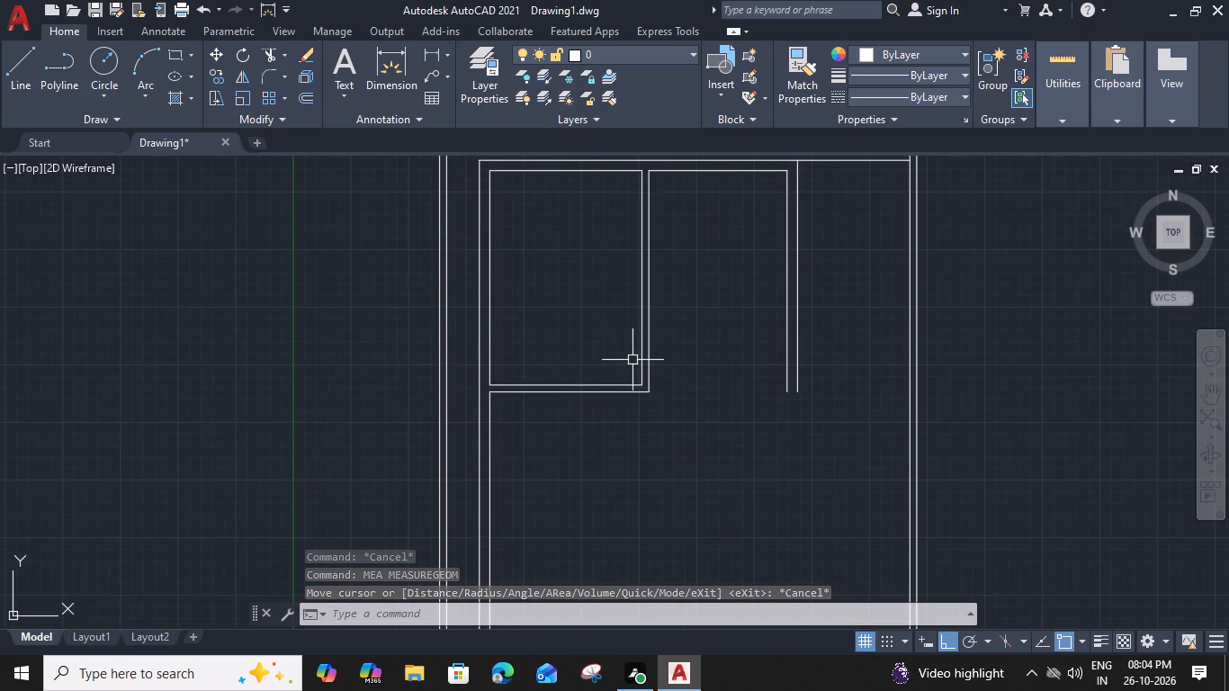
# Offset the lower line of the upper-left room's bottom wall 7' downward.
pyautogui.click(573, 391)
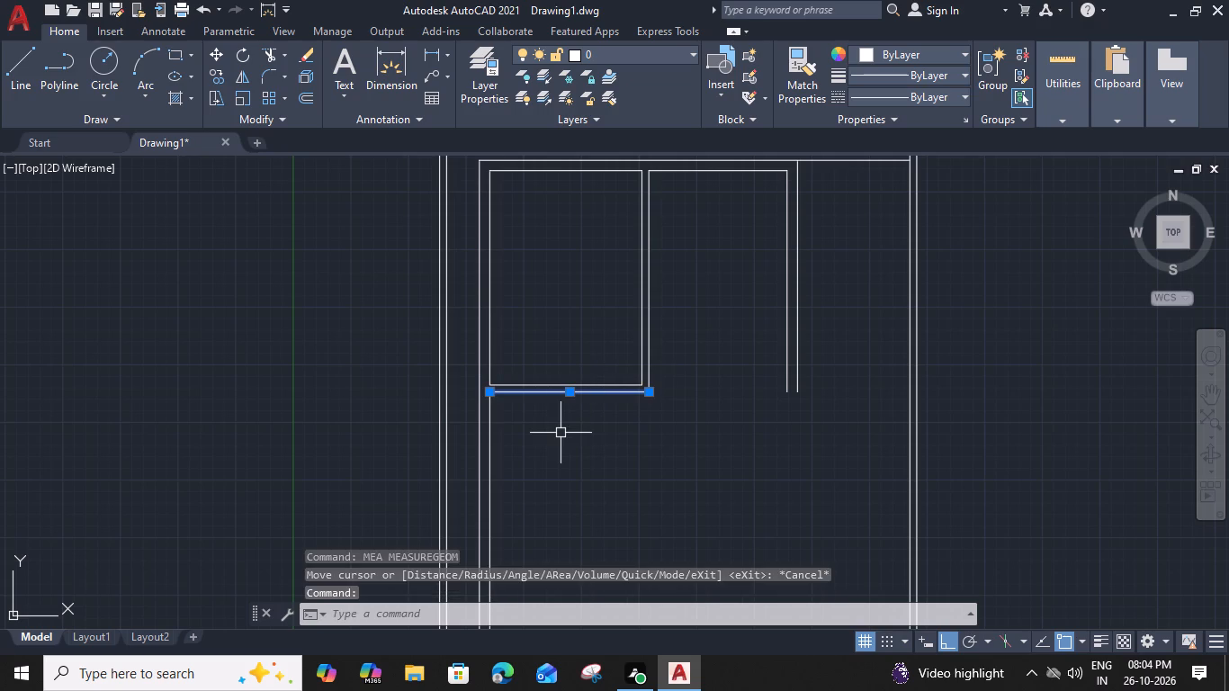
pyautogui.press('o')
pyautogui.press('space')
pyautogui.press('7')
pyautogui.write("'")
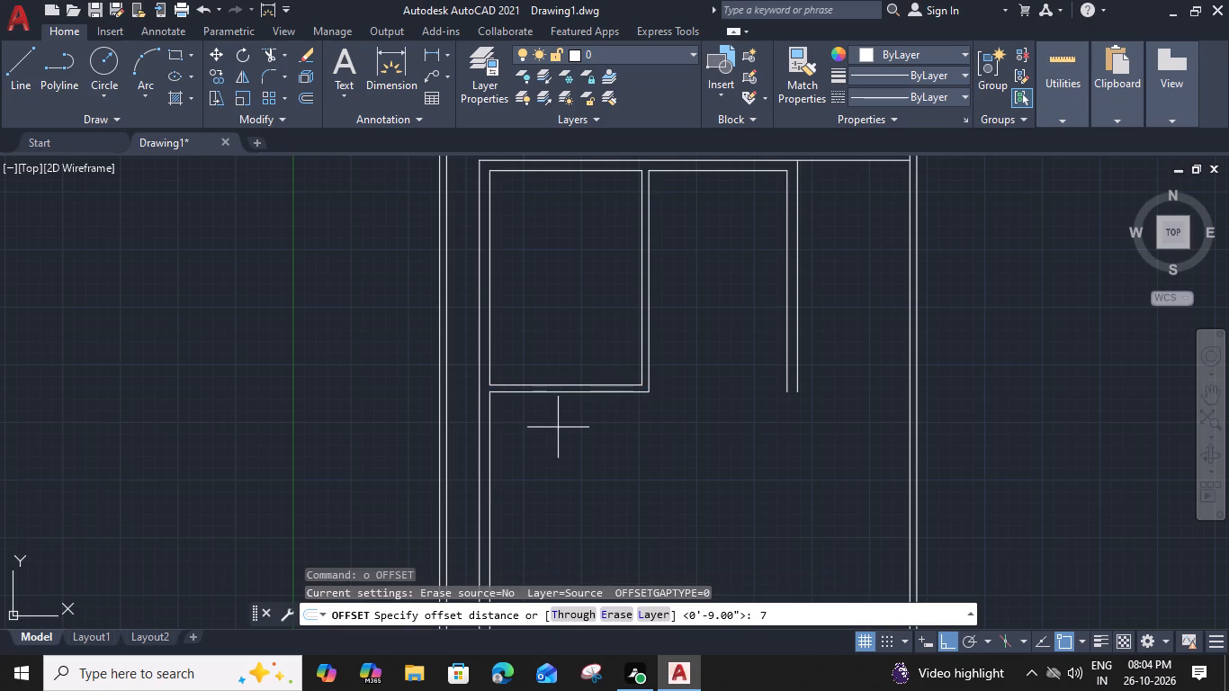
pyautogui.press('space')
pyautogui.moveTo(564, 462); pyautogui.dragTo(561, 472)
pyautogui.moveTo(564, 454); pyautogui.dragTo(567, 376, button='middle')
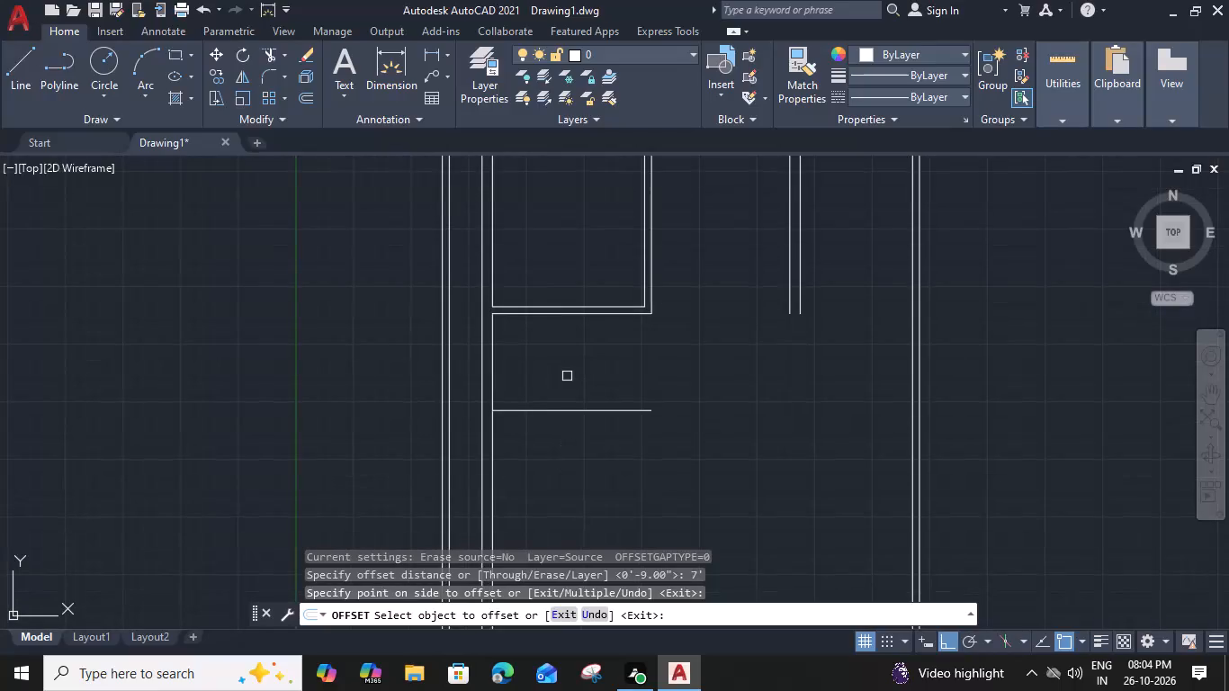
pyautogui.press('Escape')
# Offset the new horizontal line 6" downward to give the partition its thickness.
pyautogui.click(579, 408)
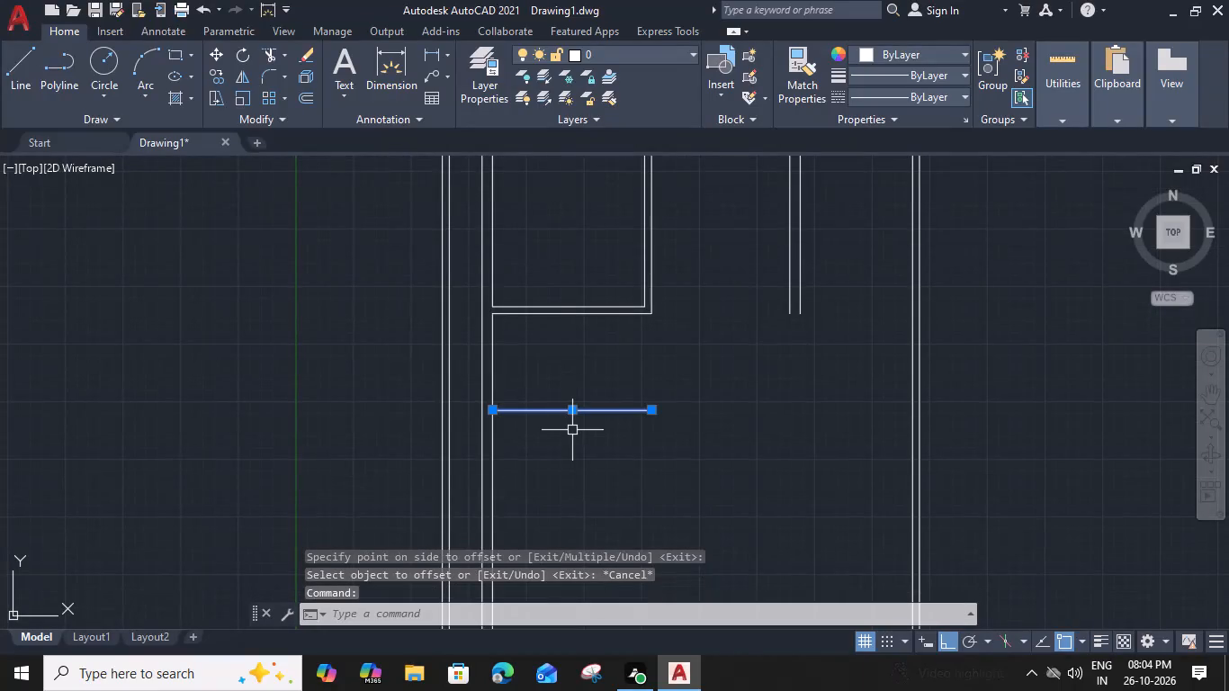
pyautogui.press('o')
pyautogui.press('6')
pyautogui.hotkey('shift', '"')
pyautogui.press('Return')
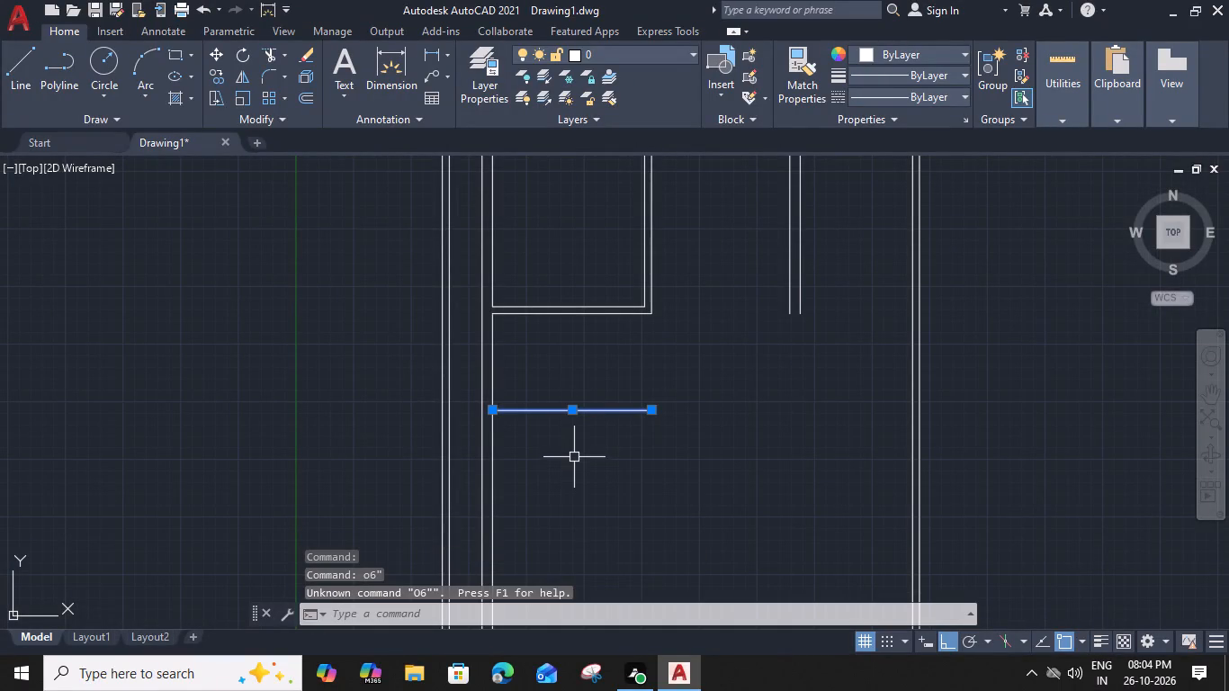
pyautogui.write('o')
pyautogui.press('space')
pyautogui.write('6"')
pyautogui.press('Return')
pyautogui.click(574, 458)
pyautogui.press('Escape')
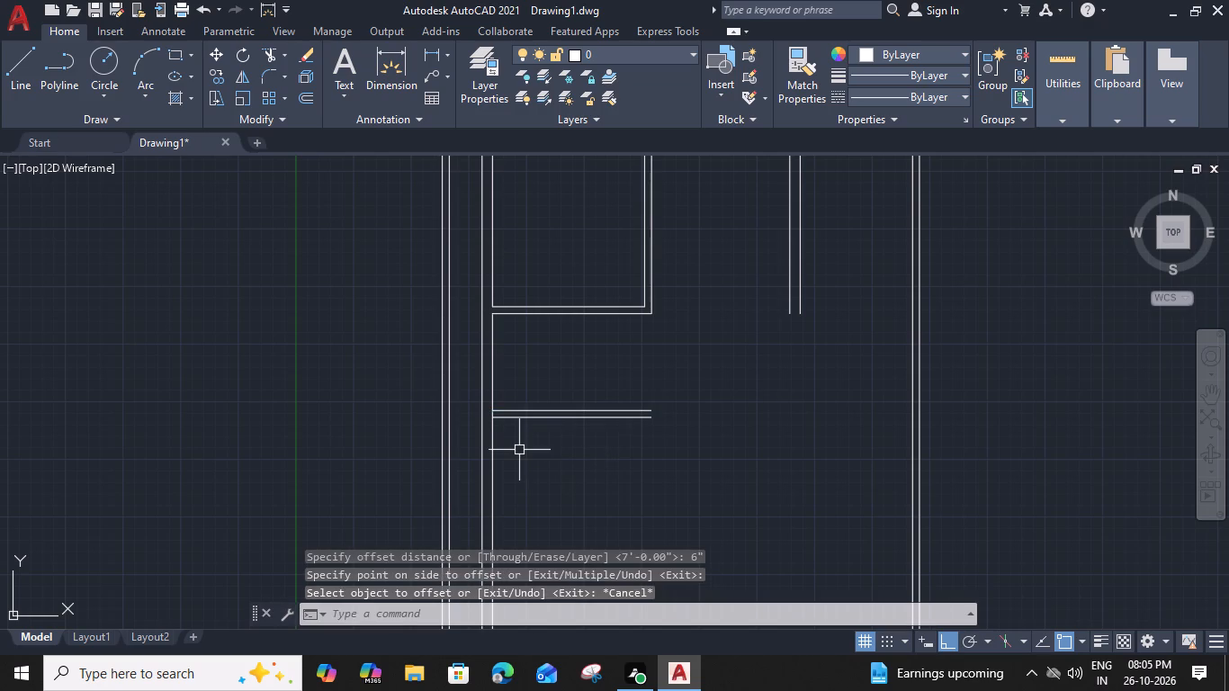
# Trim the left inner wall line between the two lines of the new 6" partition.
pyautogui.write('tr')
pyautogui.press('space')
pyautogui.scroll(2, 514, 430)
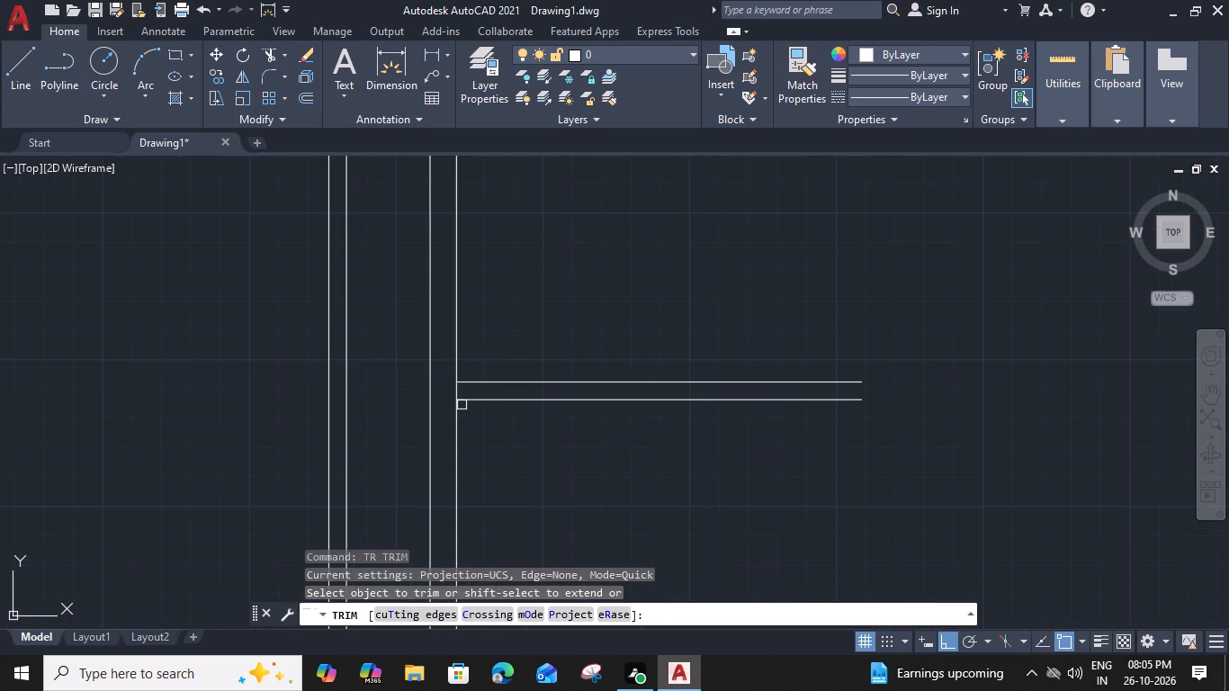
pyautogui.click(457, 390)
pyautogui.press('Escape')
pyautogui.scroll(-2, 456, 390)
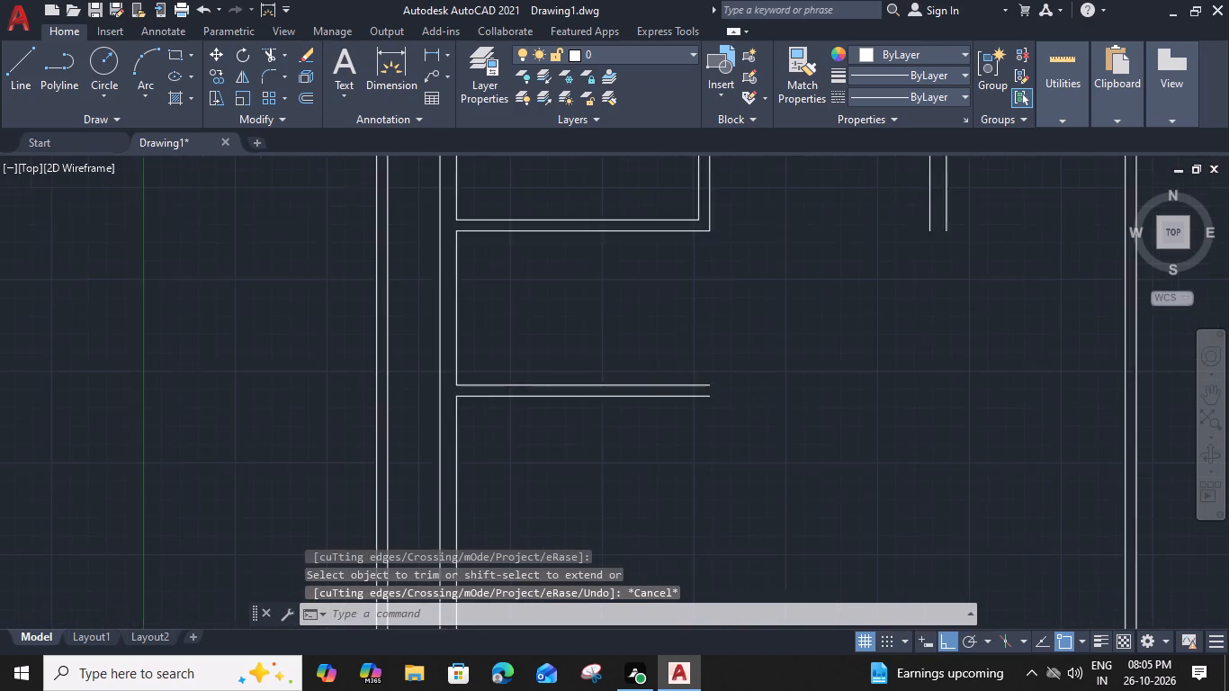
# Offset the lower line of the 6" partition 10' downward.
pyautogui.click(540, 397)
pyautogui.write('o')
pyautogui.press('space')
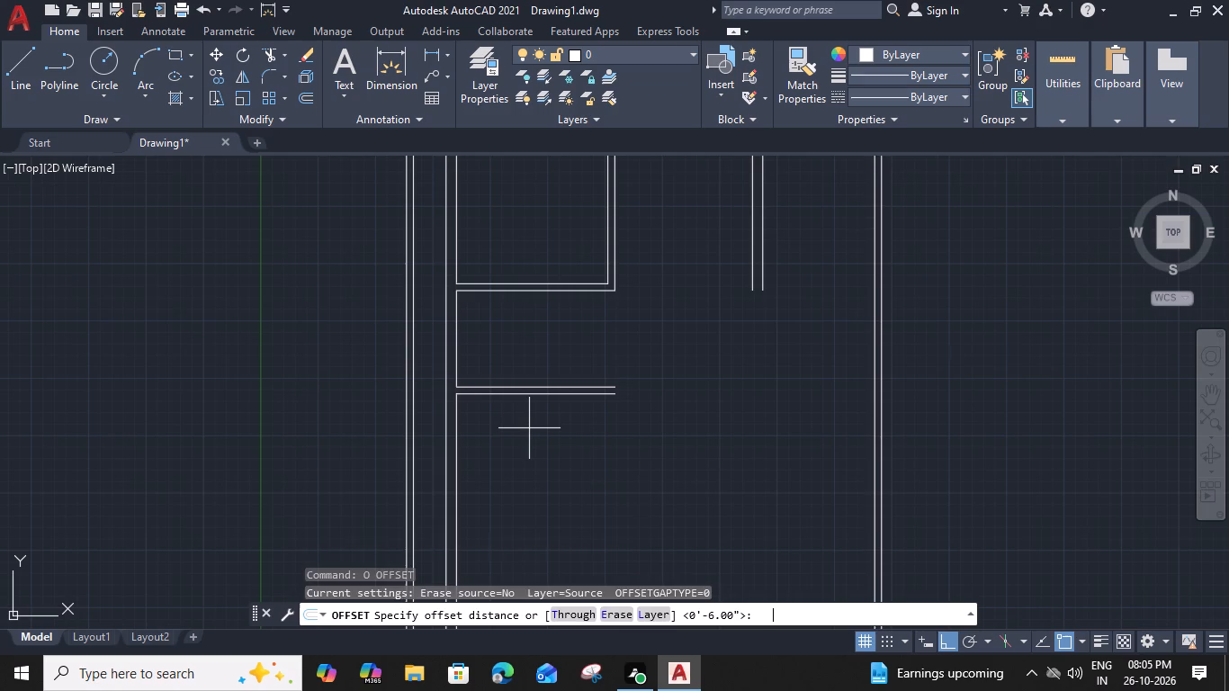
pyautogui.press('1')
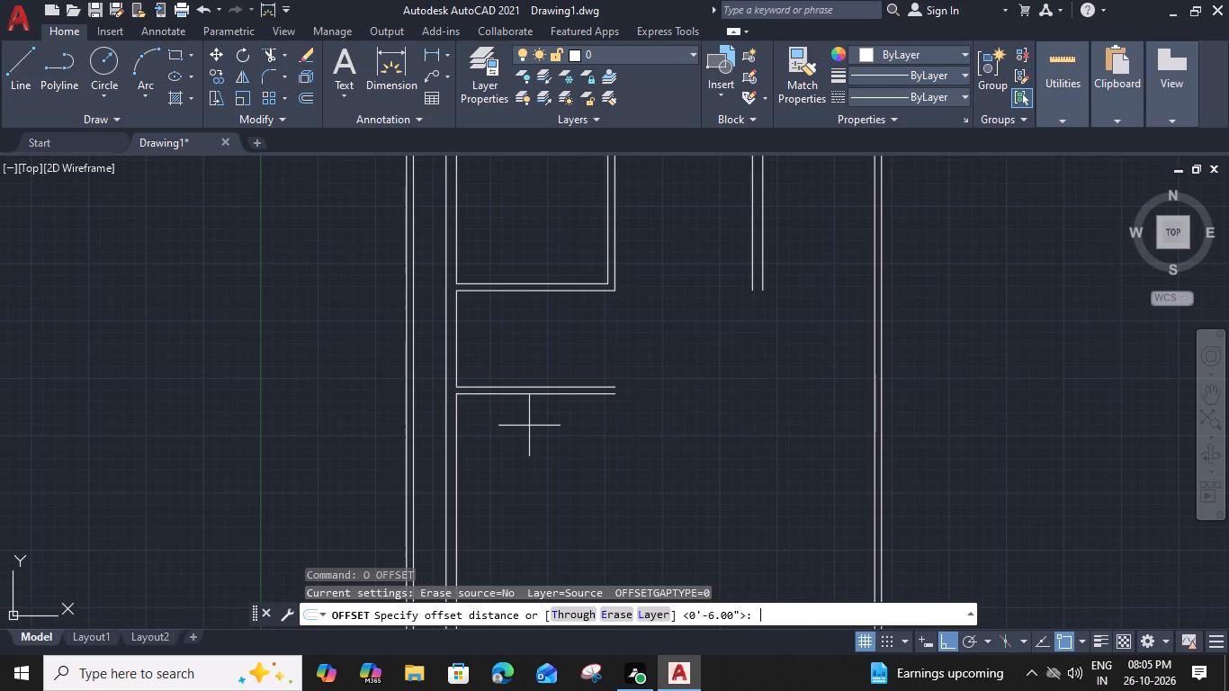
pyautogui.press('0')
pyautogui.write("'")
pyautogui.press('space')
pyautogui.click(526, 466)
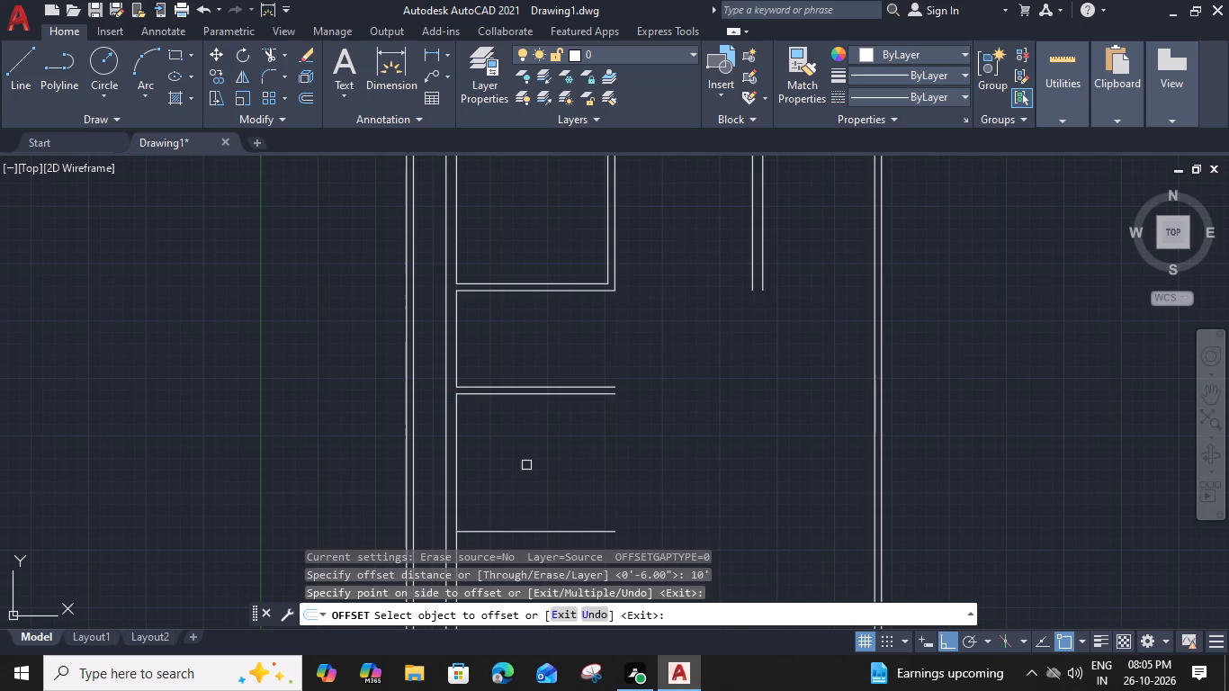
pyautogui.moveTo(525, 449); pyautogui.dragTo(528, 357, button='middle')
pyautogui.click(524, 426)
pyautogui.press('Escape')
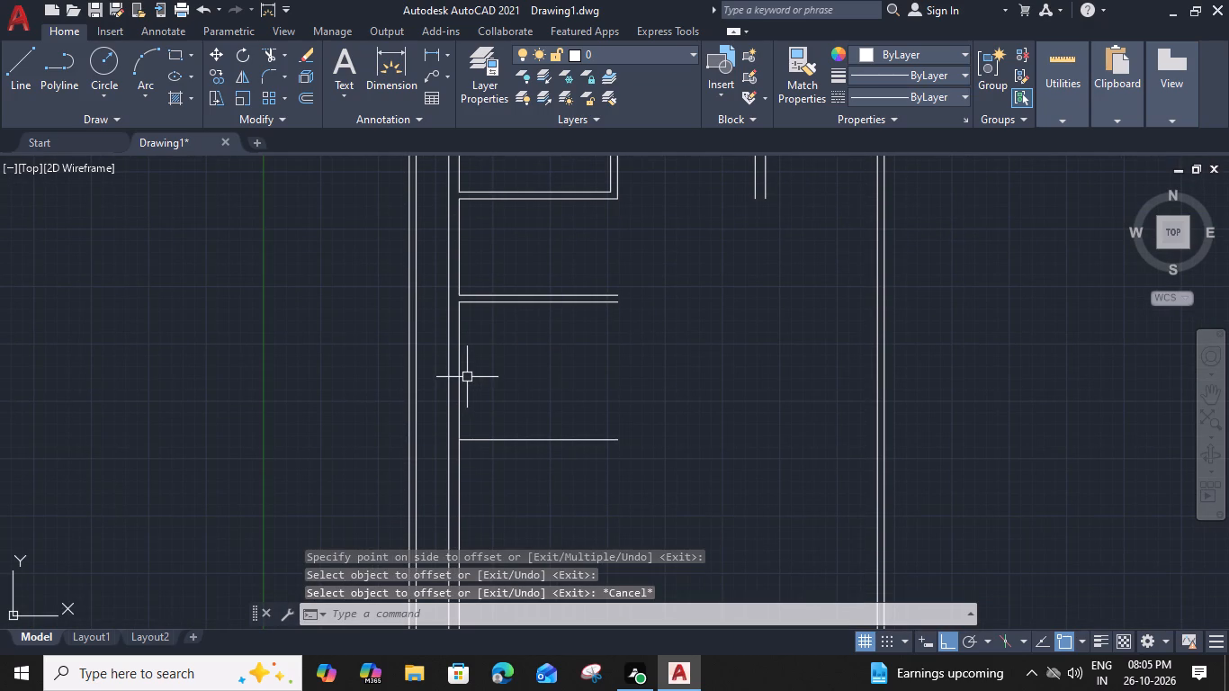
# Offset the left inner wall line below the 6" partition 11' to the right.
pyautogui.click(457, 371)
pyautogui.write('o')
pyautogui.press('space')
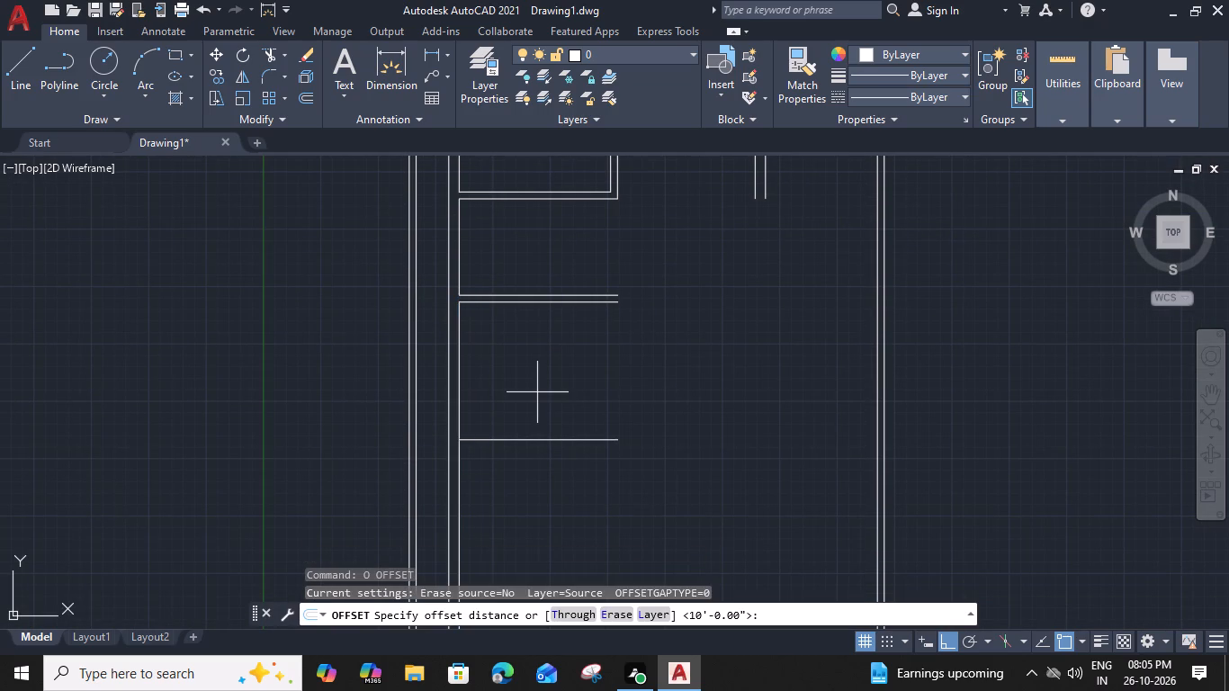
pyautogui.write("11'")
pyautogui.press('space')
pyautogui.click(597, 419)
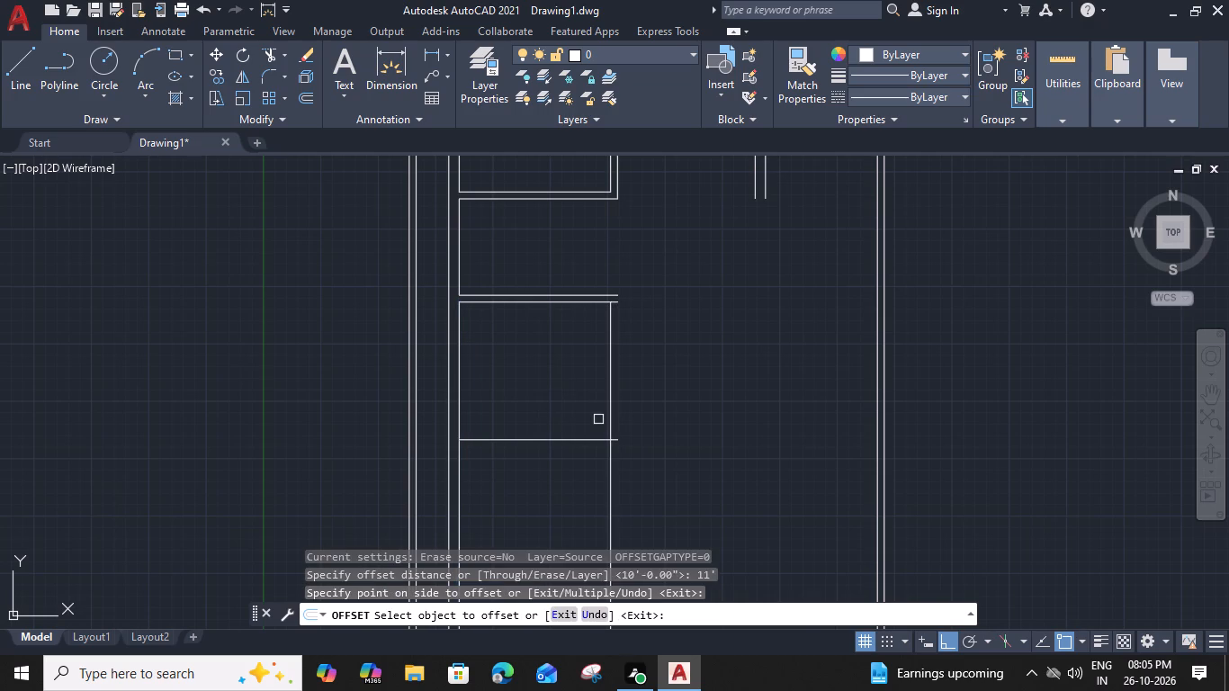
pyautogui.press('Escape')
# Offset the new vertical line 6" to the right and the room's bottom line 6" downward.
pyautogui.click(616, 407)
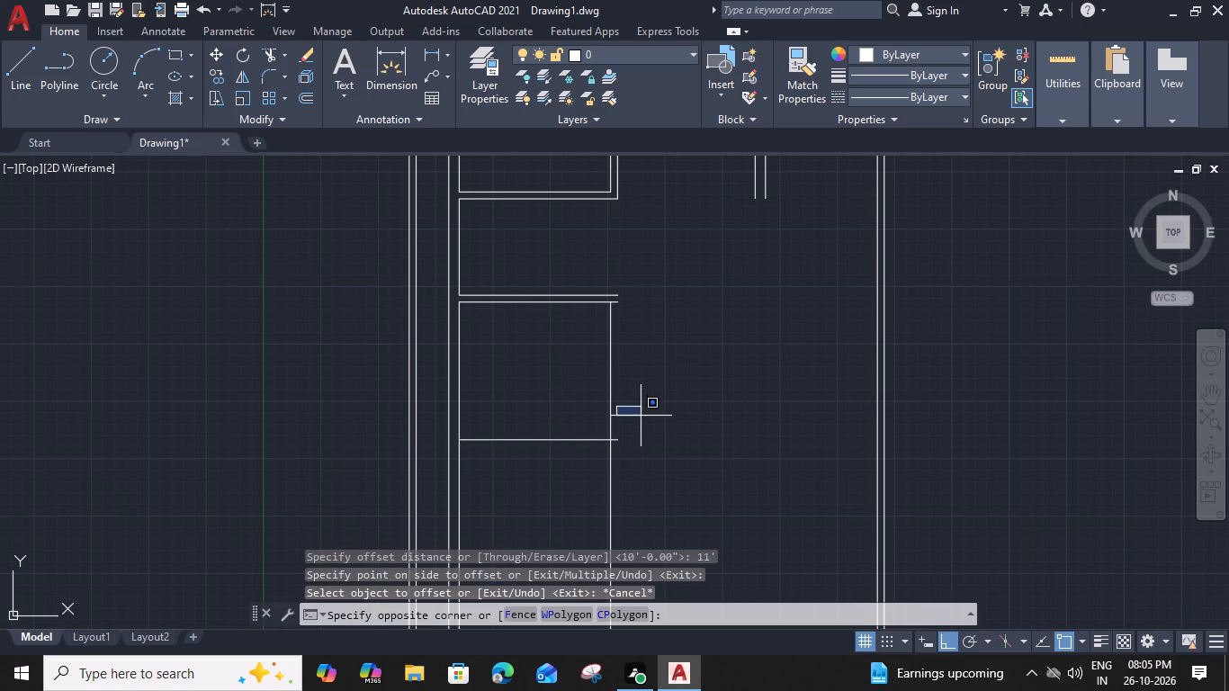
pyautogui.click(592, 423)
pyautogui.write('o')
pyautogui.press('space')
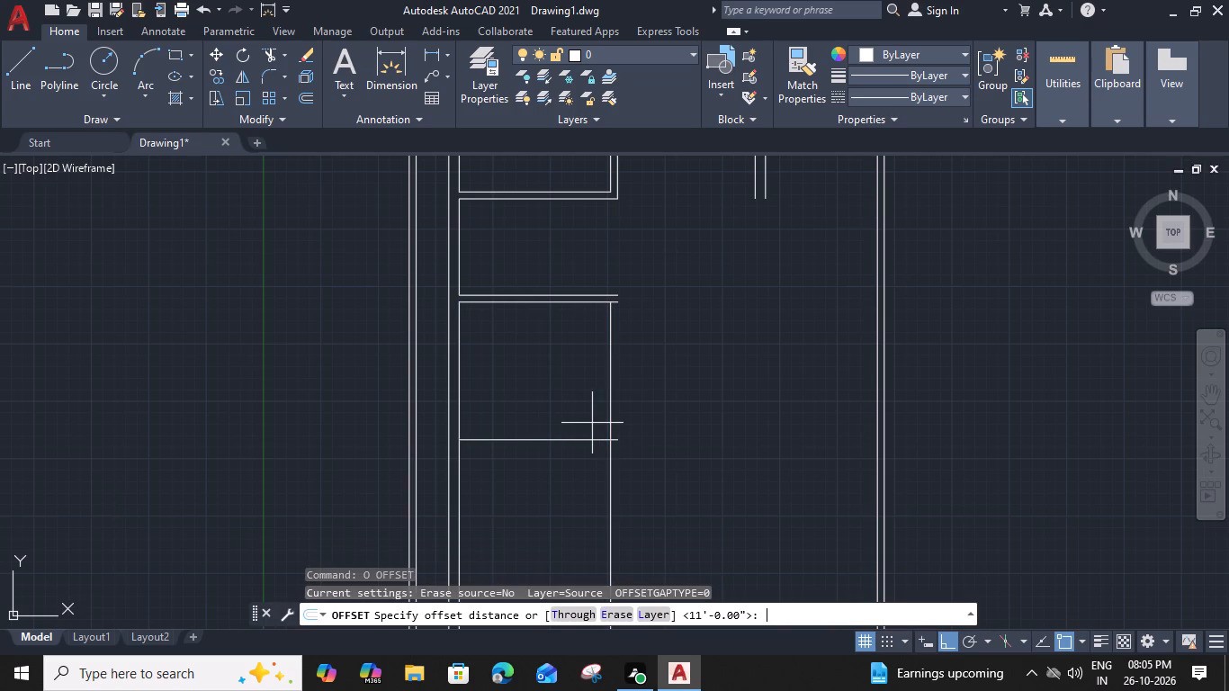
pyautogui.press('6')
pyautogui.hotkey('shift', '"')
pyautogui.press('Return')
pyautogui.click(677, 427)
pyautogui.click(559, 438)
pyautogui.click(556, 475)
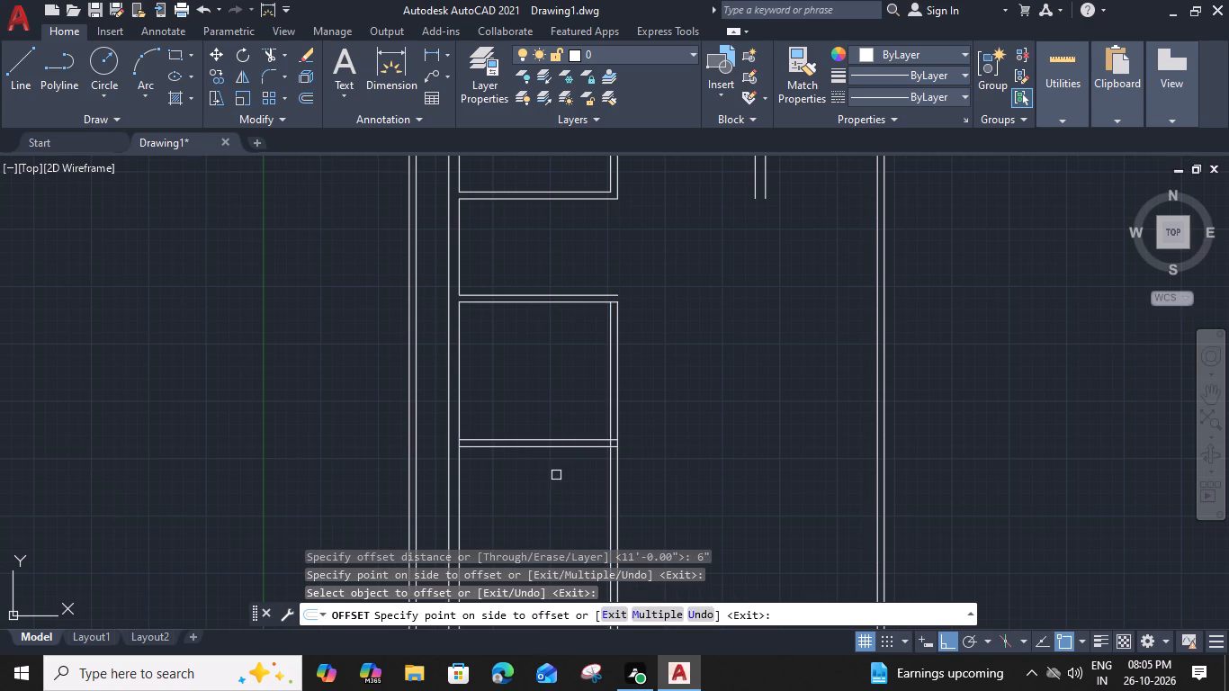
pyautogui.press('Escape')
# Trim both new vertical lines below the room's bottom wall and extend the outer one up to the top partition's upper line.
pyautogui.write('tr')
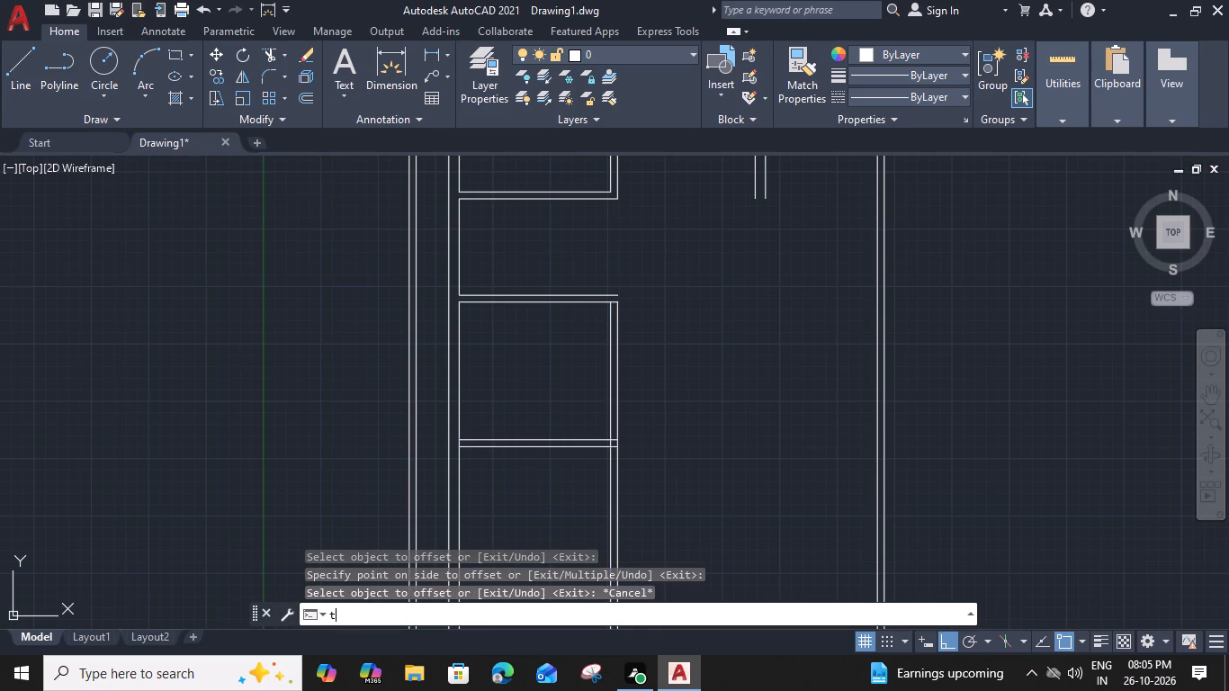
pyautogui.press('space')
pyautogui.moveTo(673, 463); pyautogui.dragTo(580, 489)
pyautogui.click(523, 487)
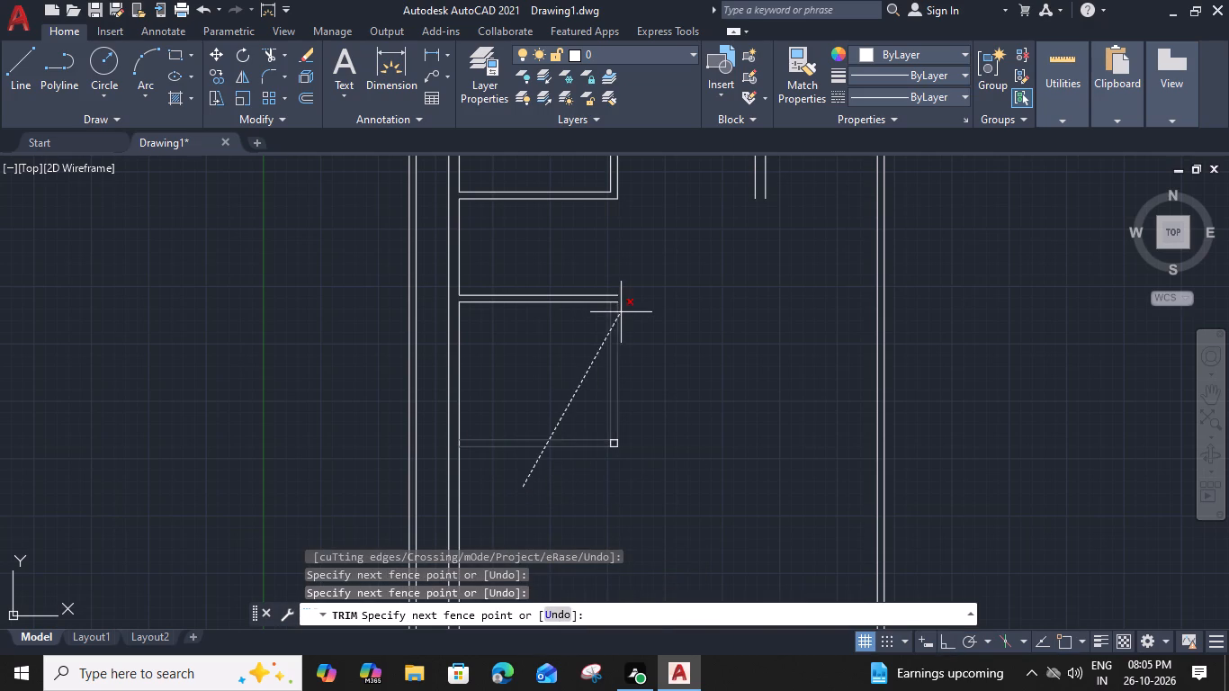
pyautogui.click(651, 454)
pyautogui.scroll(1, 616, 335)
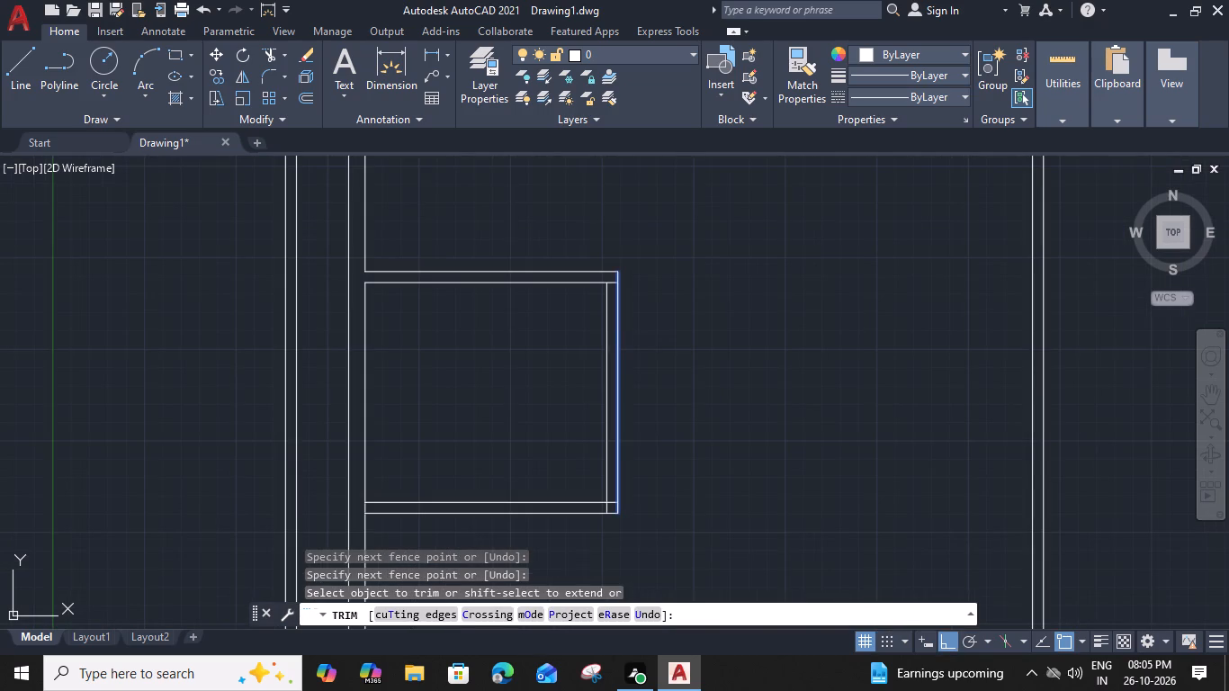
pyautogui.keyDown('shift'); pyautogui.click(616, 335); pyautogui.keyUp('shift')
# Trim the overlapping line ends at the room's two right corners and the left wall line across the bottom wall.
pyautogui.keyDown('shift'); pyautogui.scroll(3, 623, 276); pyautogui.keyUp('shift')
pyautogui.click(579, 296)
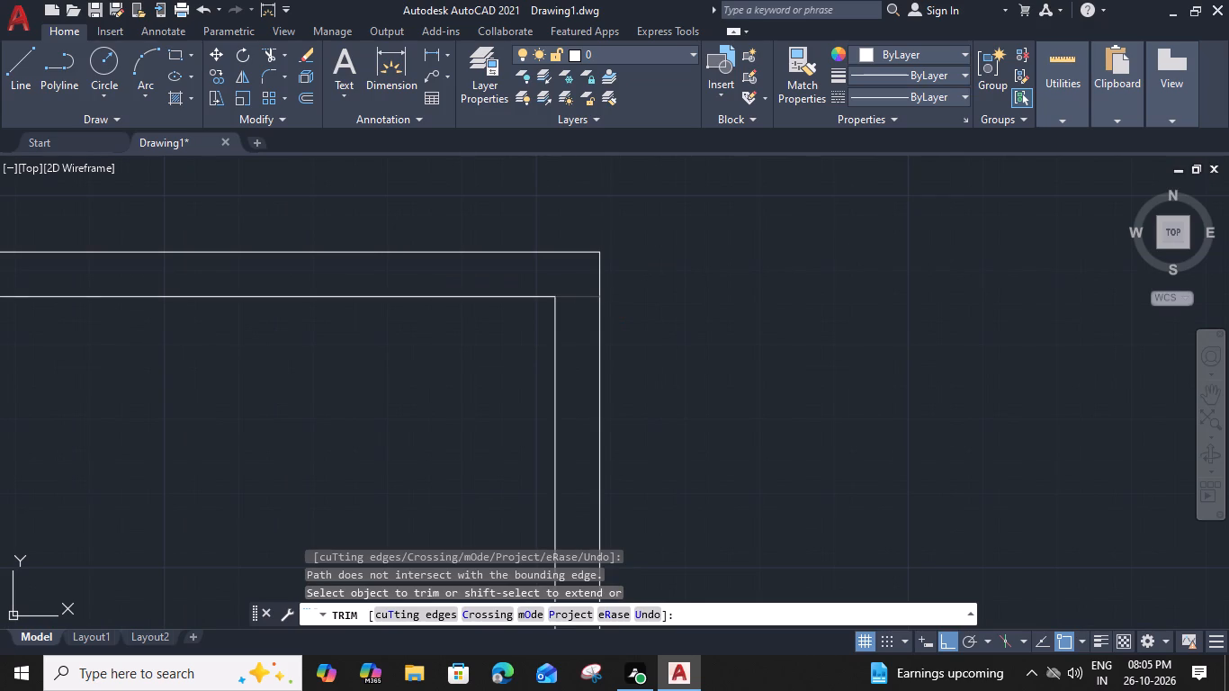
pyautogui.scroll(-4, 579, 296)
pyautogui.scroll(1, 568, 506)
pyautogui.moveTo(566, 509); pyautogui.dragTo(563, 348, button='middle')
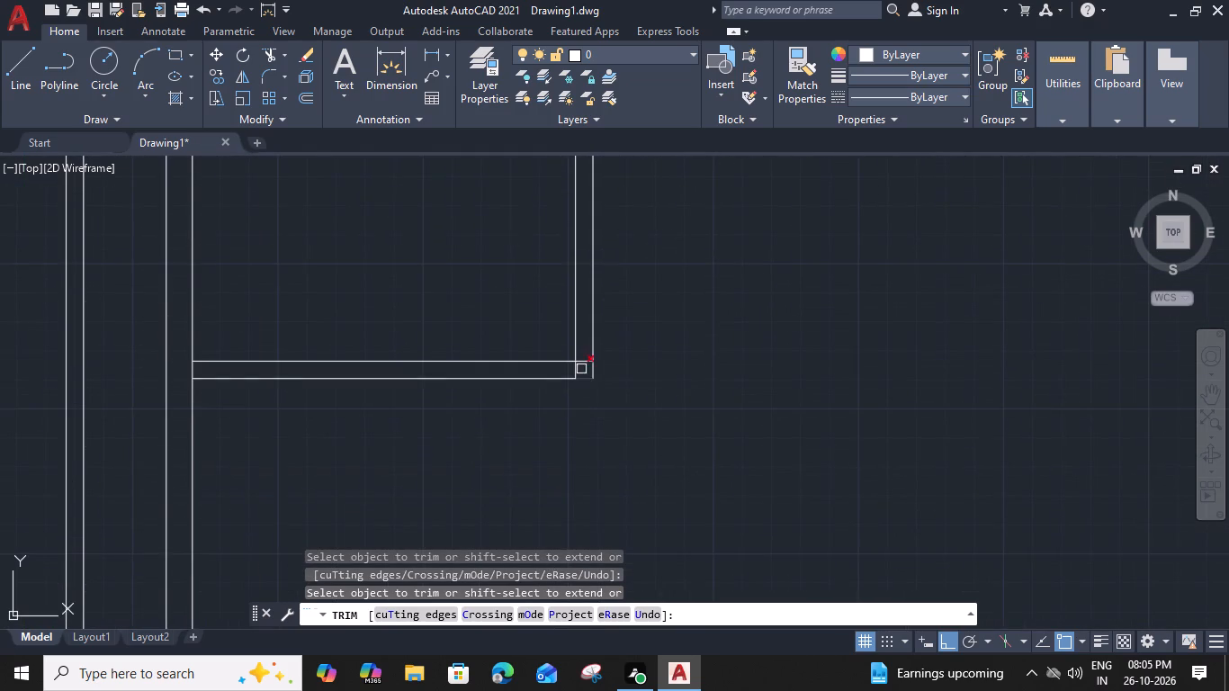
pyautogui.scroll(2, 584, 368)
pyautogui.moveTo(597, 319); pyautogui.dragTo(596, 329)
pyautogui.click(540, 379)
pyautogui.scroll(-4, 540, 373)
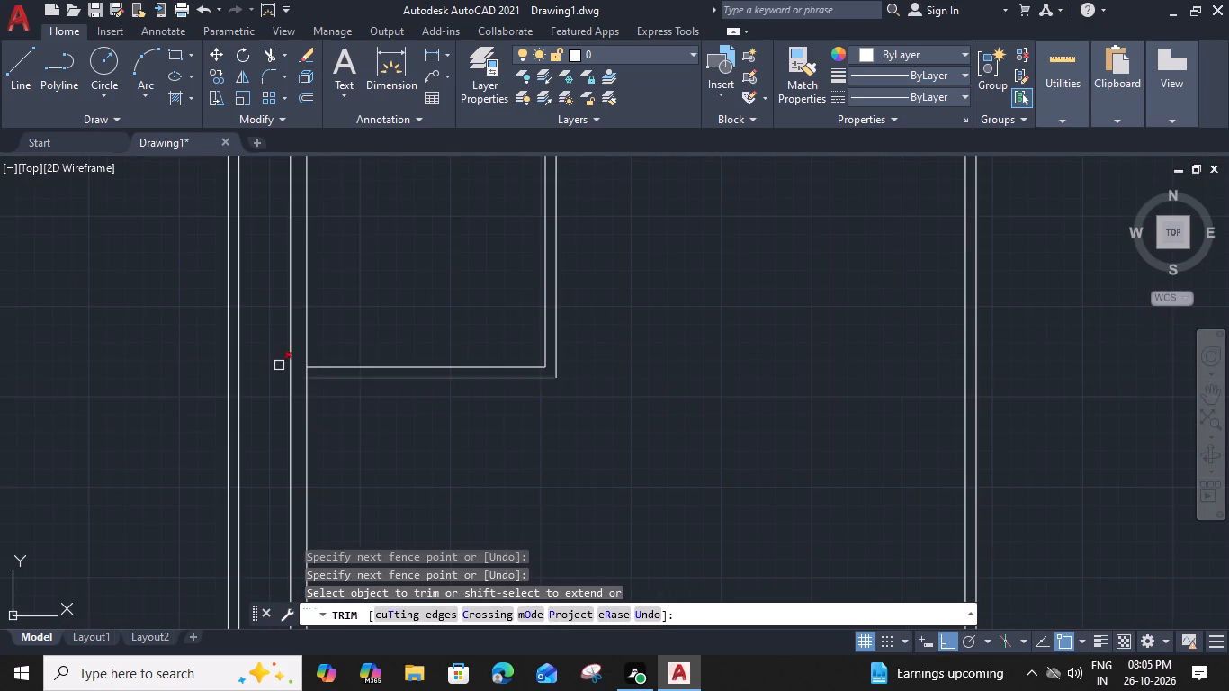
pyautogui.scroll(2, 311, 375)
pyautogui.click(296, 362)
pyautogui.press('Escape')
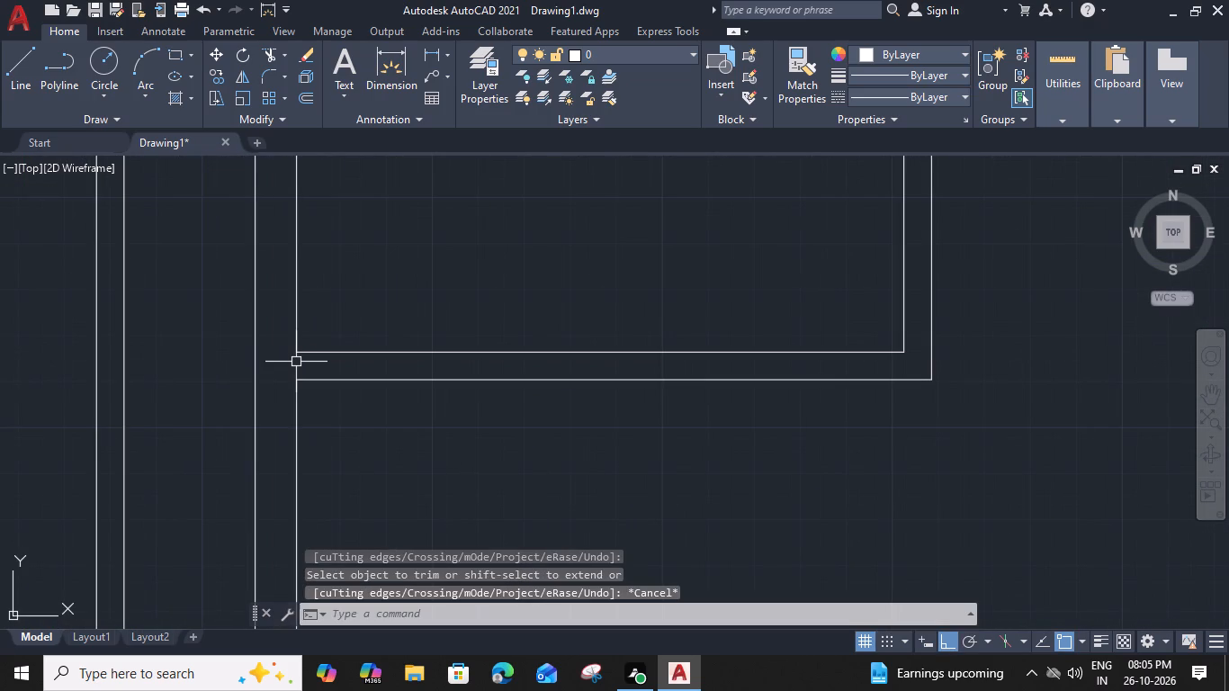
# Offset the lower line of the 10' by 11' room's bottom wall 7'6" downward.
pyautogui.scroll(-2, 296, 362)
pyautogui.moveTo(362, 417); pyautogui.dragTo(531, 369, button='middle')
pyautogui.click(543, 325)
pyautogui.write('o')
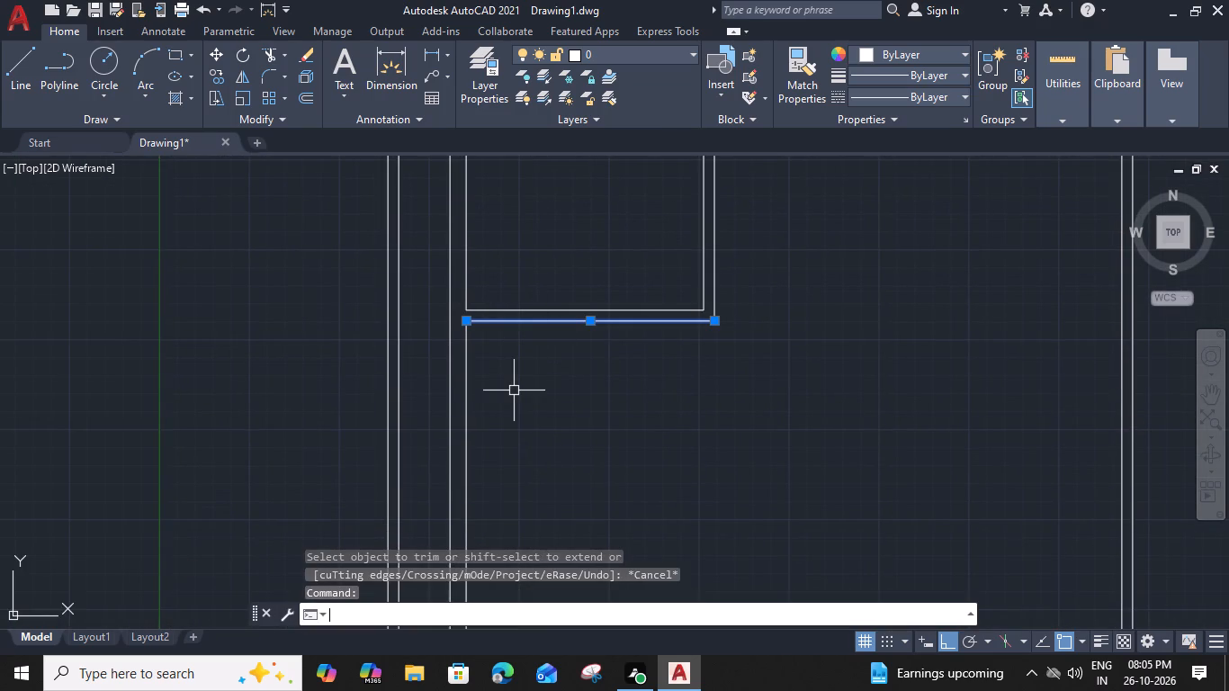
pyautogui.press('space')
pyautogui.press('7')
pyautogui.write("'6")
pyautogui.hotkey('shift', '"')
pyautogui.press('Return')
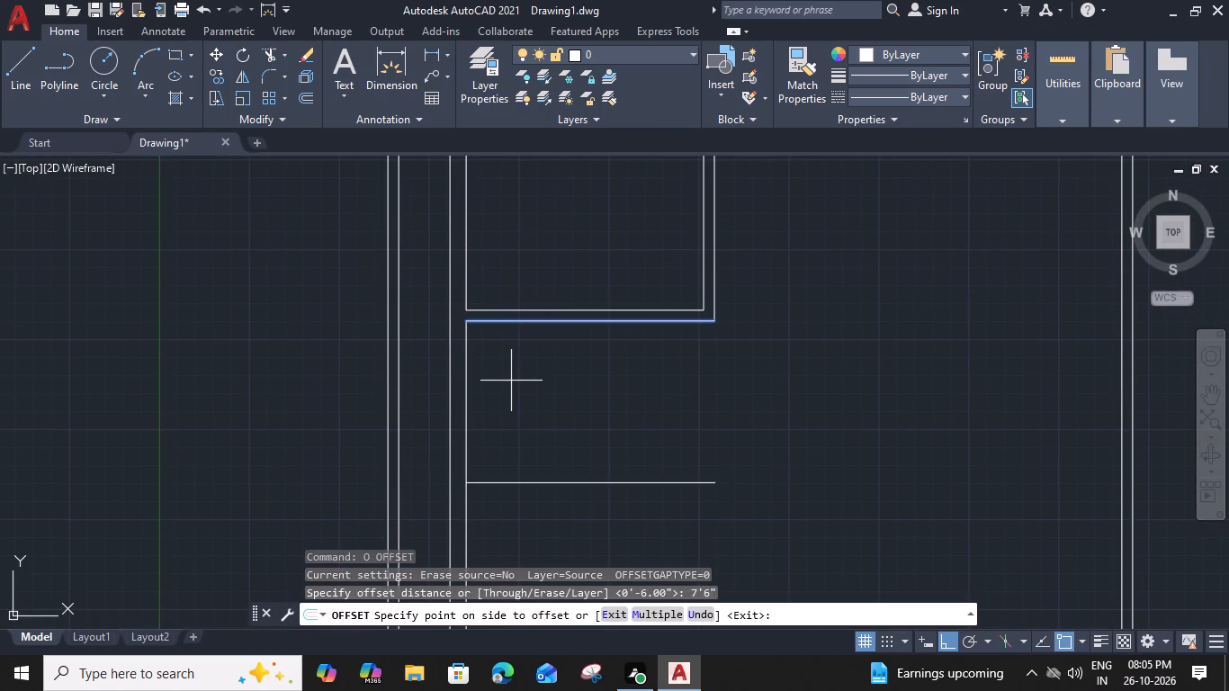
pyautogui.click(528, 449)
pyautogui.moveTo(529, 440); pyautogui.dragTo(520, 324, button='middle')
pyautogui.click(530, 440)
pyautogui.press('Escape')
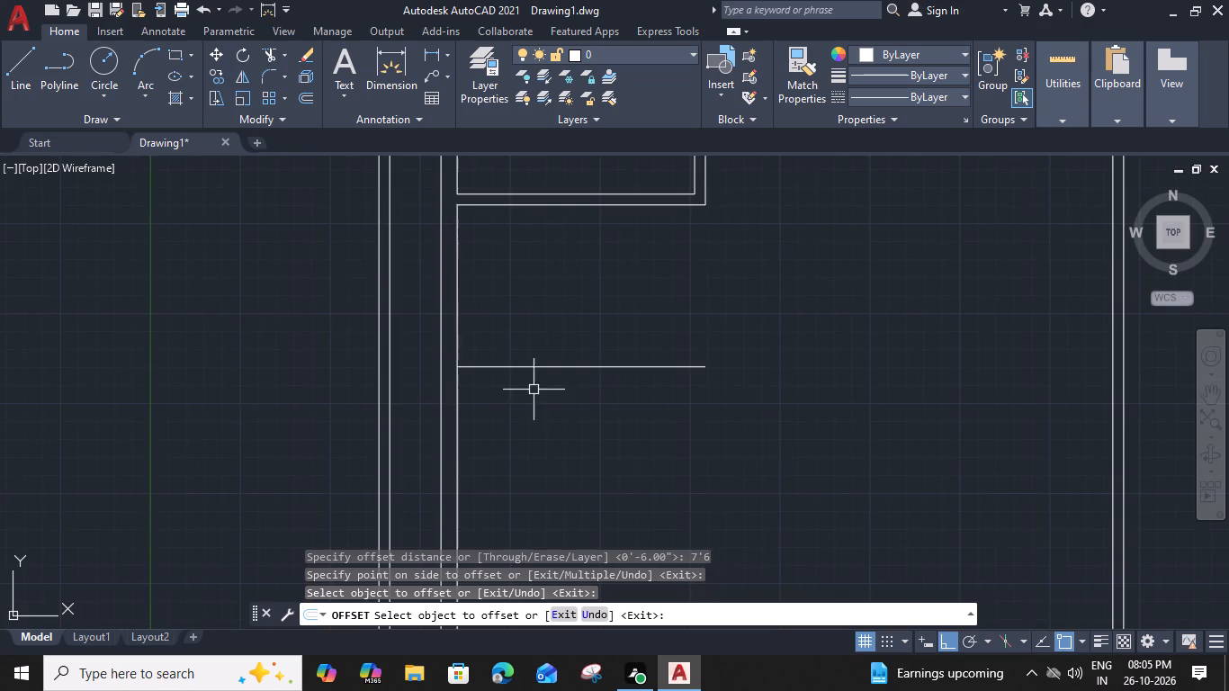
# Offset the new lowest horizontal line 6" downward to form another partition.
pyautogui.click(546, 365)
pyautogui.press('o')
pyautogui.press('space')
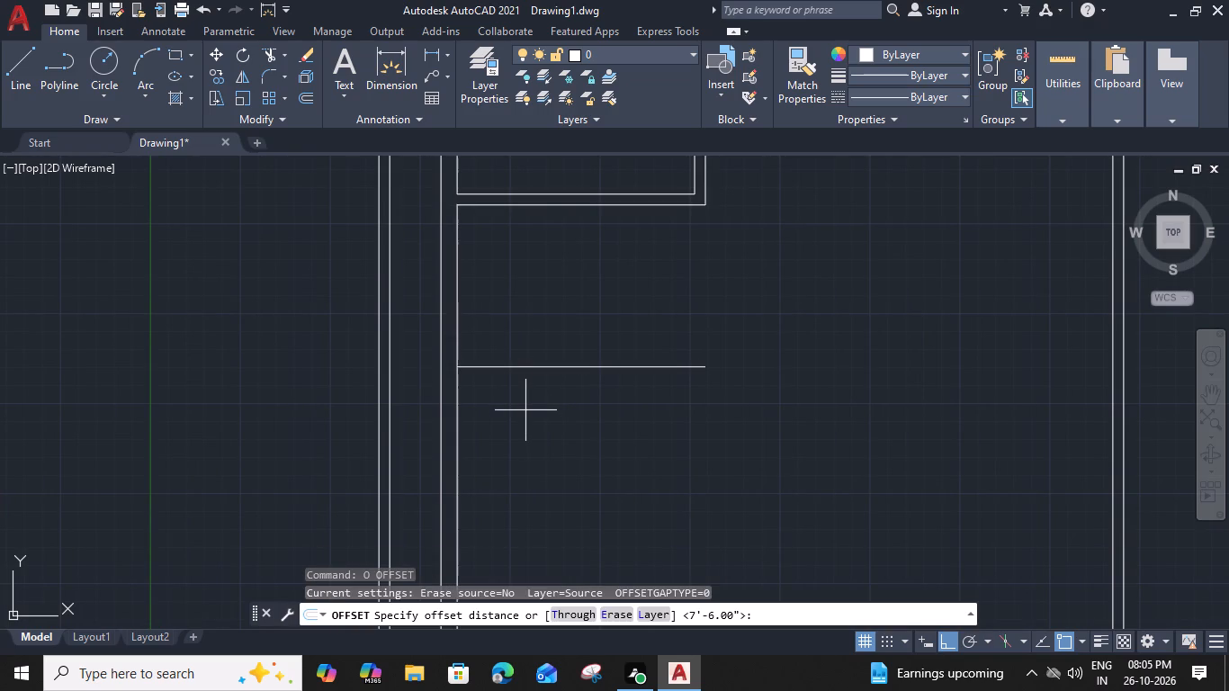
pyautogui.press('6')
pyautogui.hotkey('shift', '"')
pyautogui.press('Return')
pyautogui.click(513, 457)
pyautogui.press('Escape')
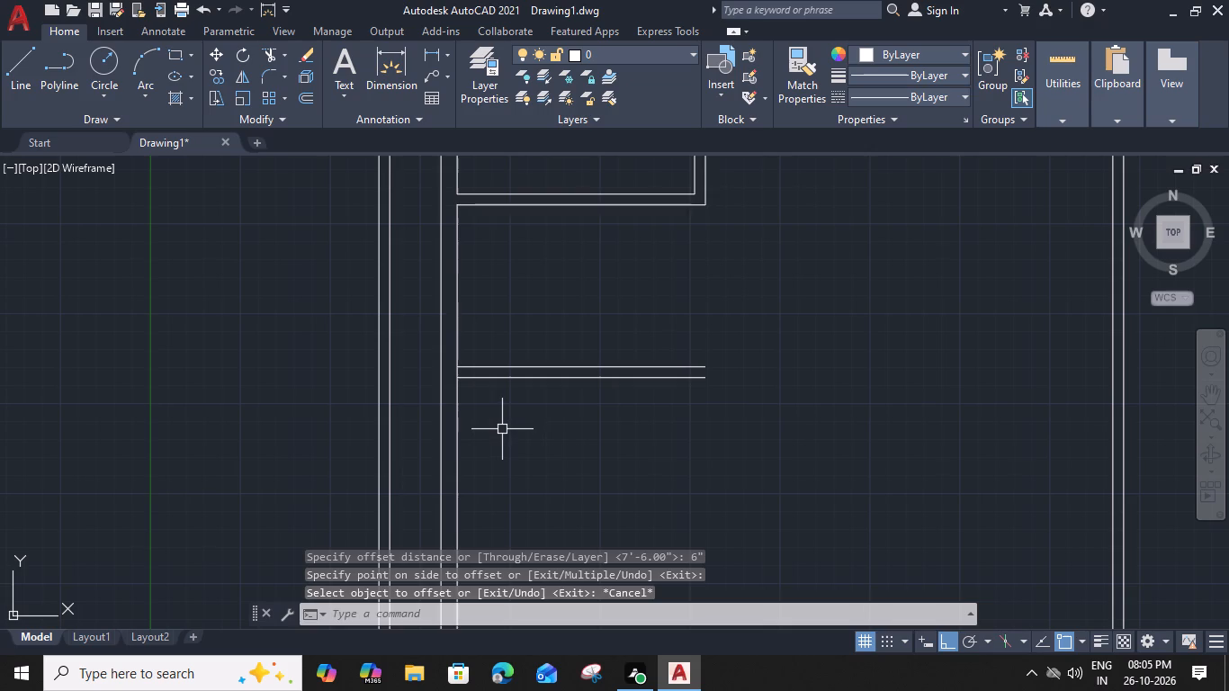
# Trim the left inner wall line between the two lines of the lowest partition.
pyautogui.write('tr')
pyautogui.press('space')
pyautogui.scroll(2, 452, 337)
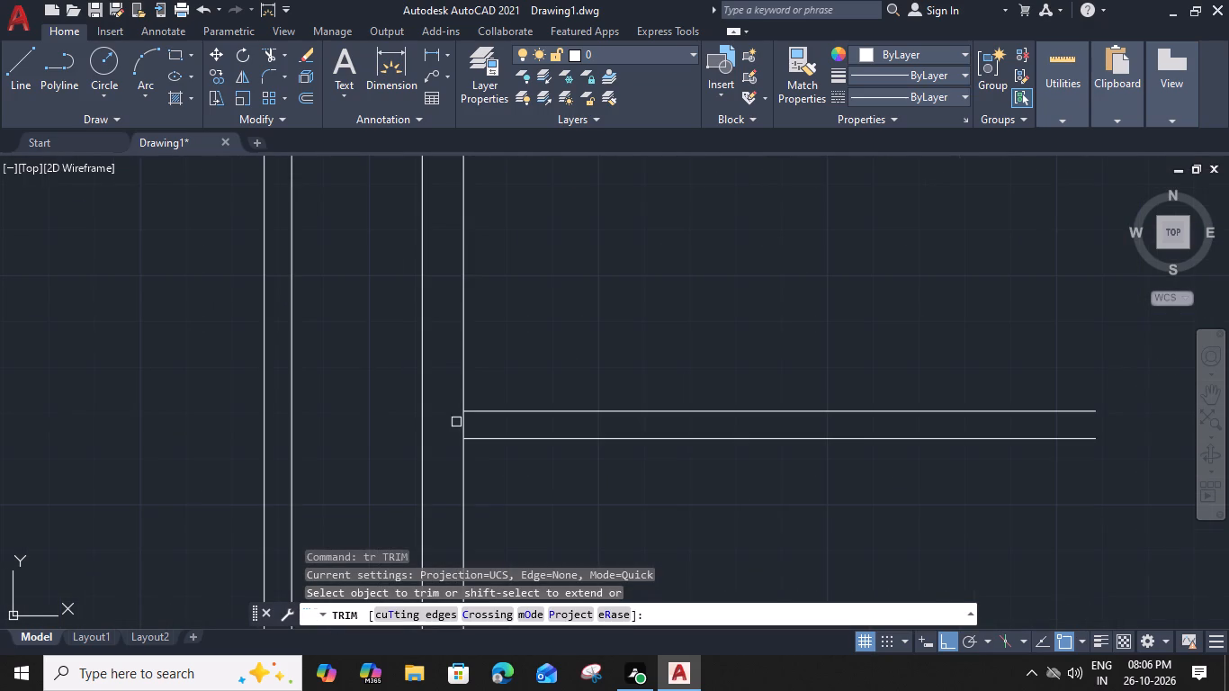
pyautogui.click(465, 425)
pyautogui.press('Escape')
pyautogui.scroll(-3, 462, 422)
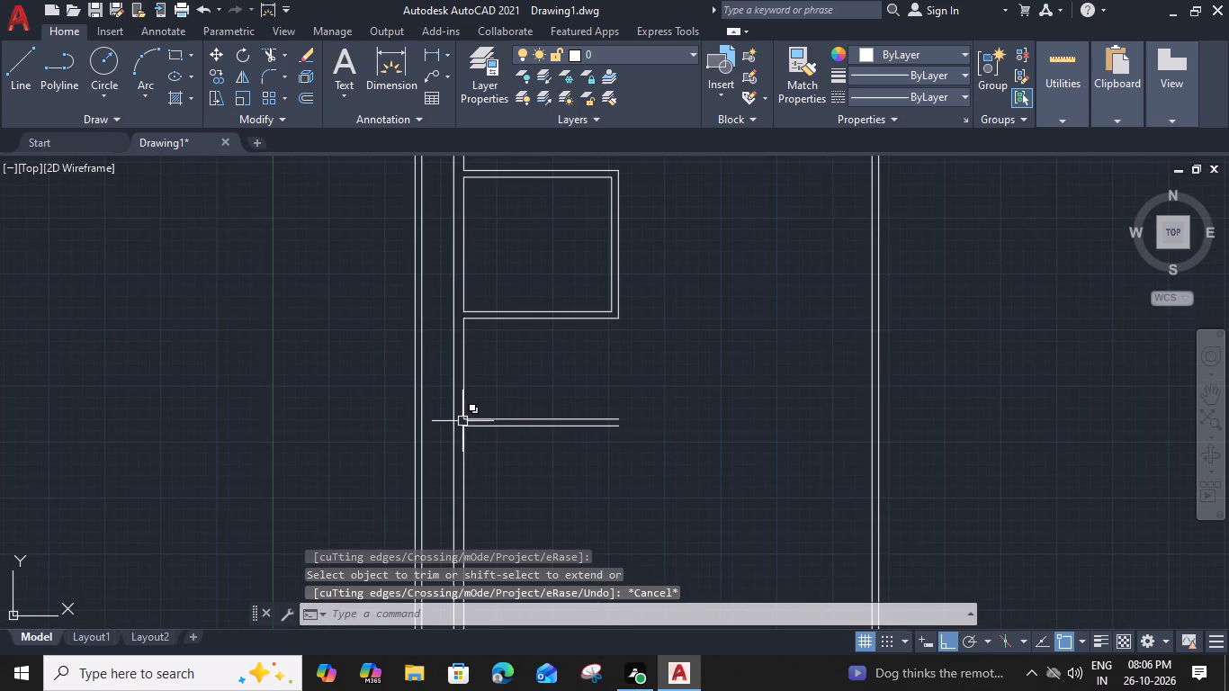
# Draw a short vertical line between the midpoints of the lowest partition's two lines.
pyautogui.press('l')
pyautogui.press('space')
pyautogui.scroll(1, 606, 432)
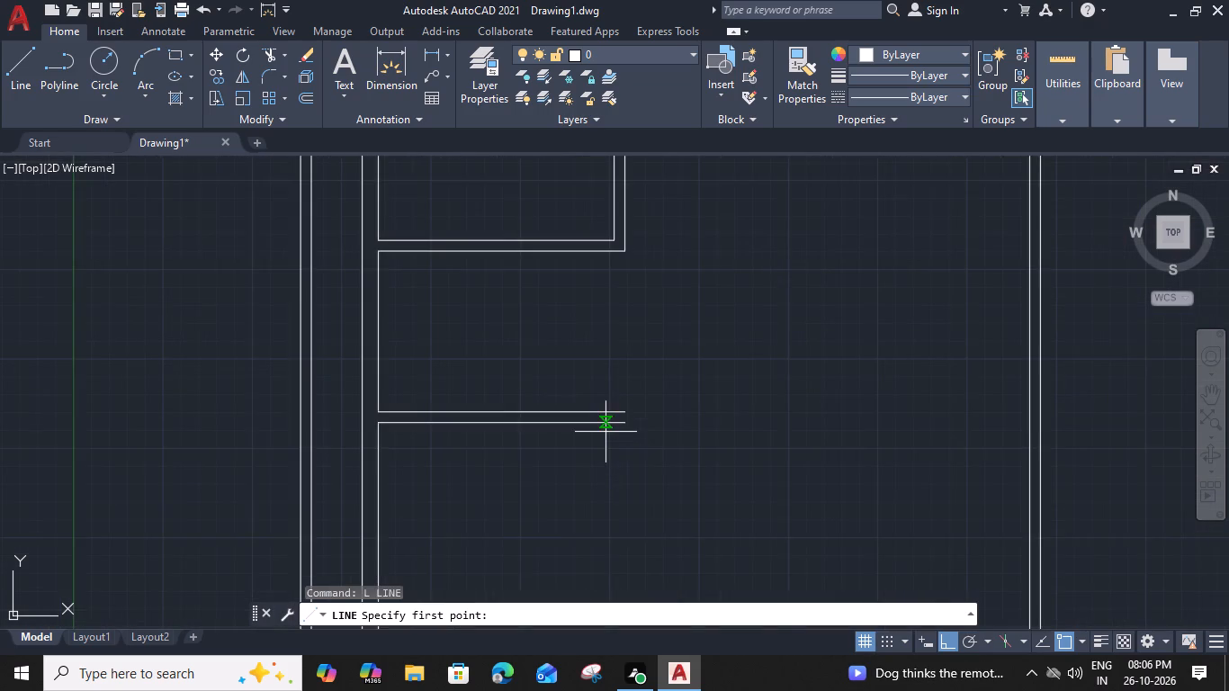
pyautogui.scroll(1, 605, 431)
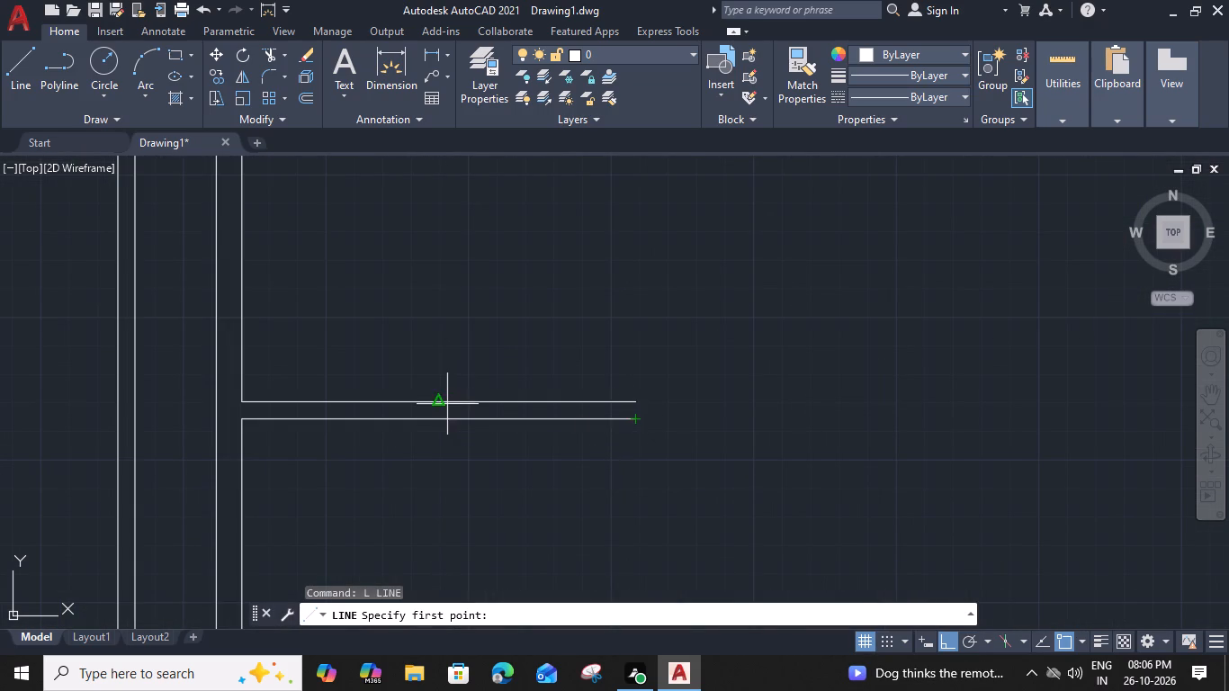
pyautogui.click(438, 400)
pyautogui.click(436, 417)
pyautogui.press('space')
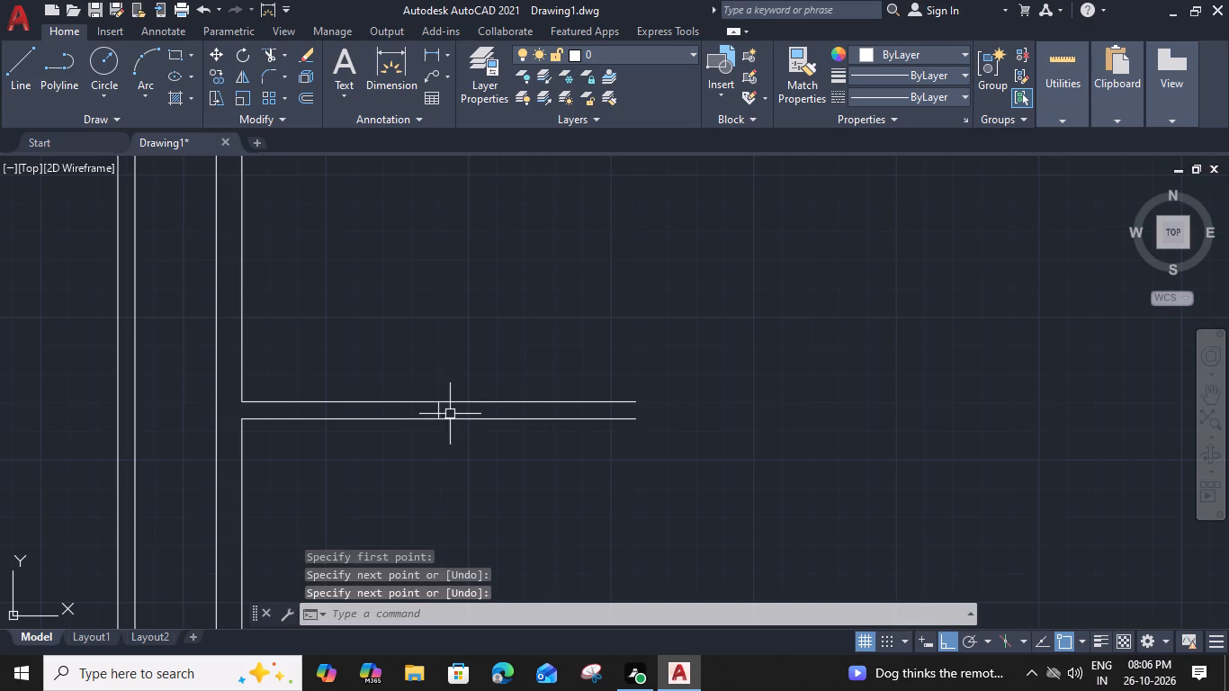
# Trim both partition lines to the right of the short vertical line, leaving a closed half-length stub wall.
pyautogui.write('tr')
pyautogui.press('space')
pyautogui.click(453, 418)
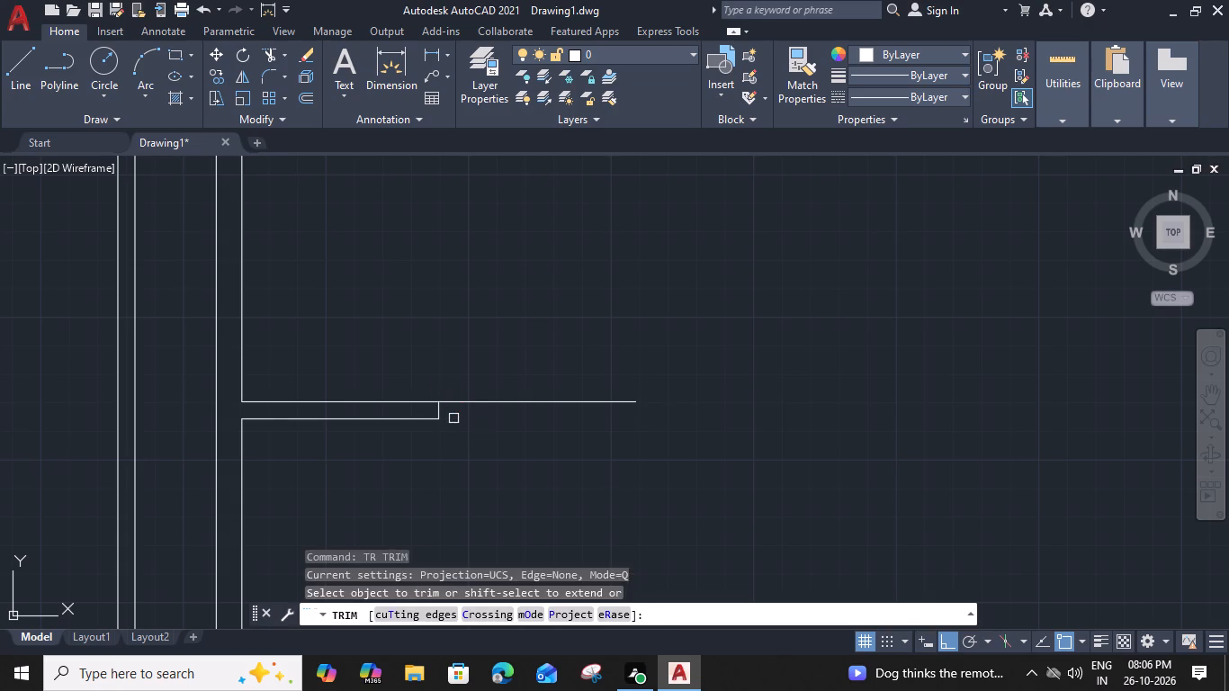
pyautogui.click(457, 404)
pyautogui.press('`')
pyautogui.press('Escape')
# Offset the lower line of the short stub partition 7' downward.
pyautogui.scroll(-2, 457, 403)
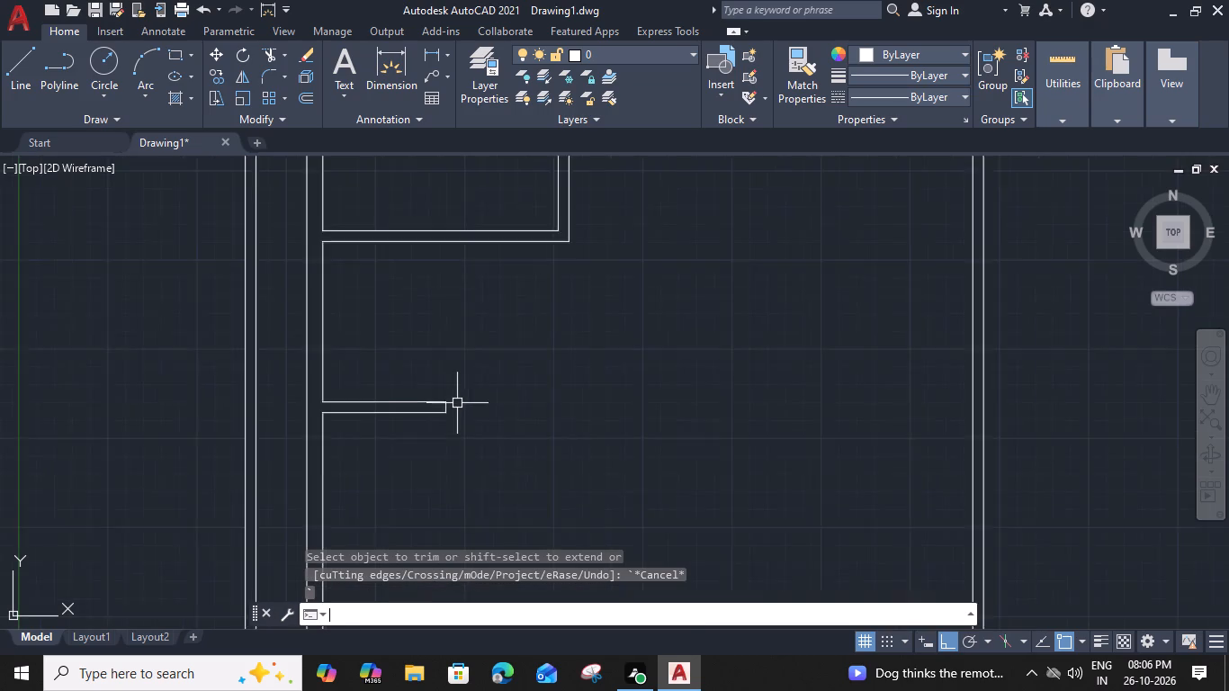
pyautogui.moveTo(457, 408); pyautogui.dragTo(508, 306, button='middle')
pyautogui.click(464, 304)
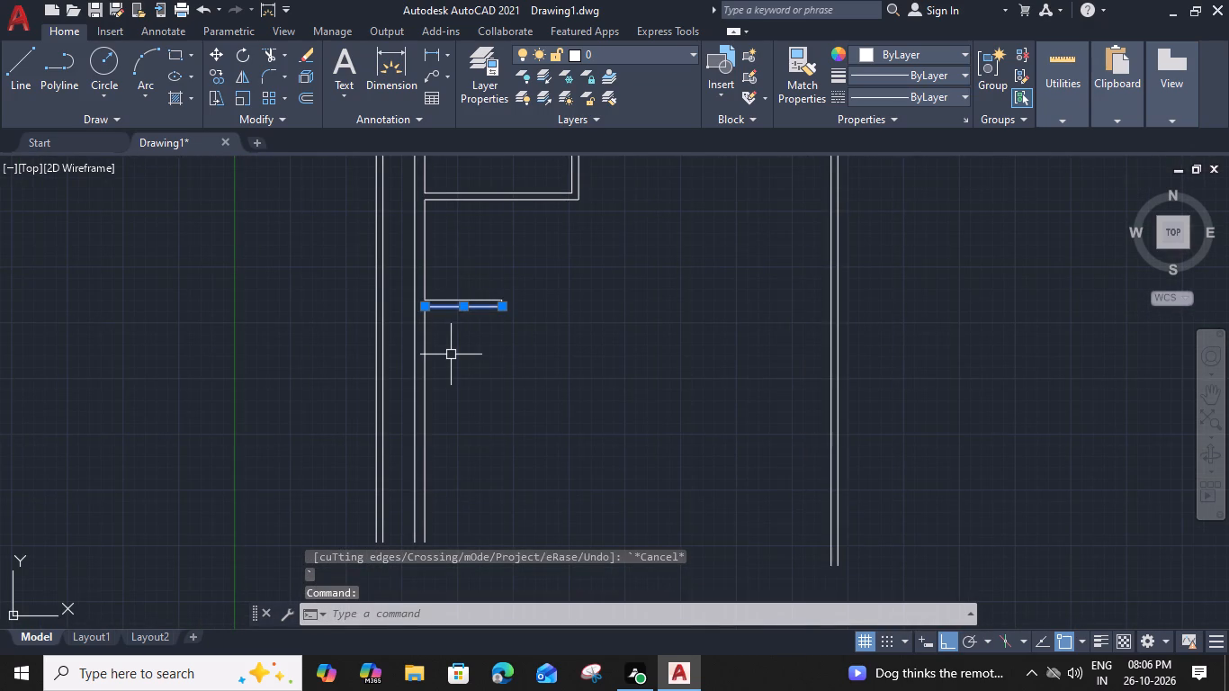
pyautogui.press('o')
pyautogui.press('space')
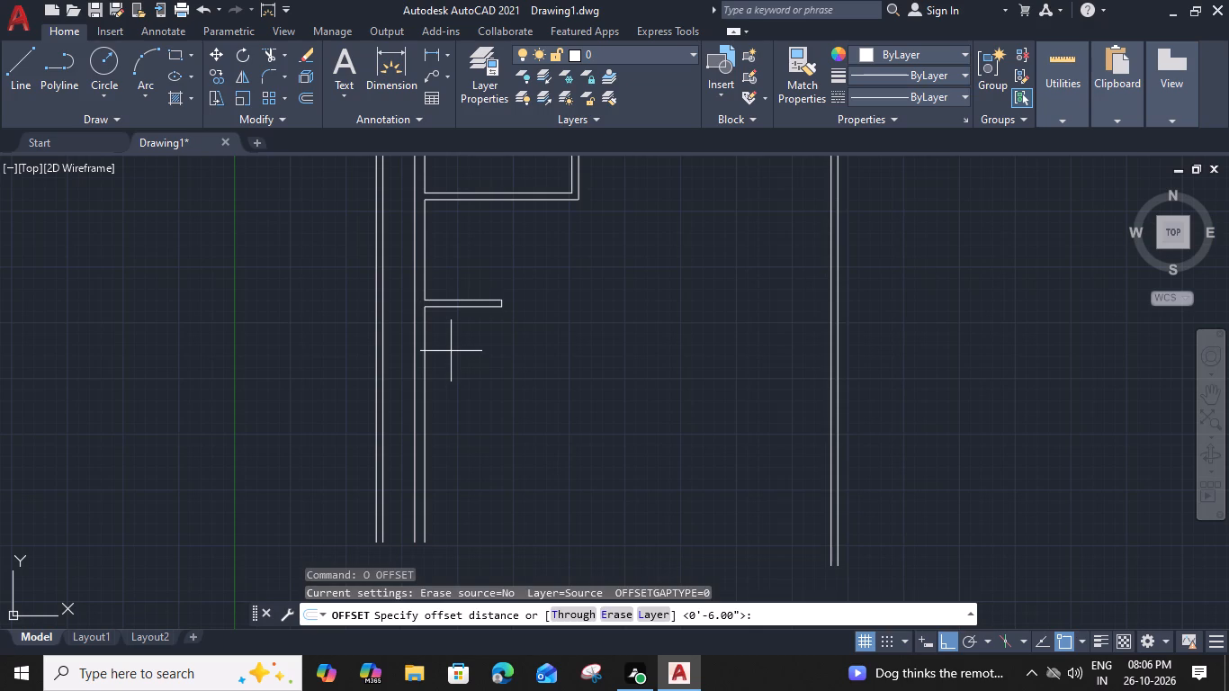
pyautogui.write("7'")
pyautogui.press('space')
pyautogui.click(455, 389)
pyautogui.press('Escape')
# Offset the new lowest horizontal line 9" downward to form a wall.
pyautogui.click(458, 400)
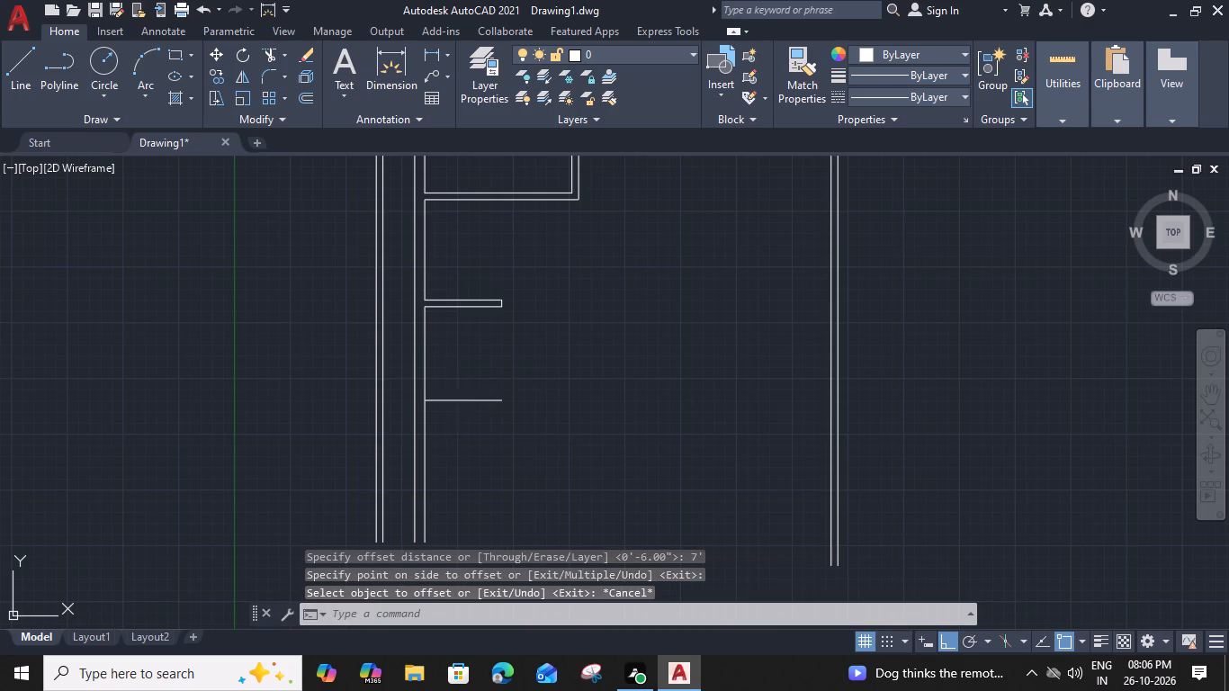
pyautogui.press('o')
pyautogui.press('space')
pyautogui.write('9"')
pyautogui.press('Return')
pyautogui.click(459, 464)
pyautogui.press('Escape')
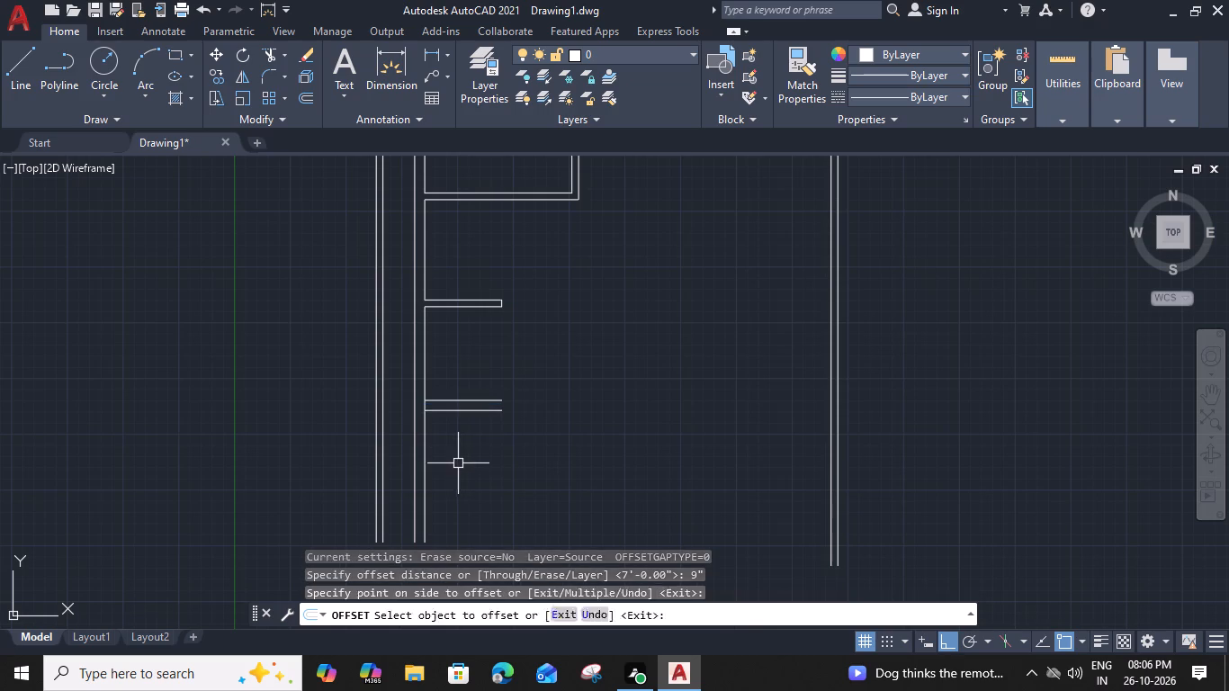
# Extend both lines of the 9" wall to the right boundary wall, and its lower line to the left wall's outer line.
pyautogui.write('ex')
pyautogui.press('space')
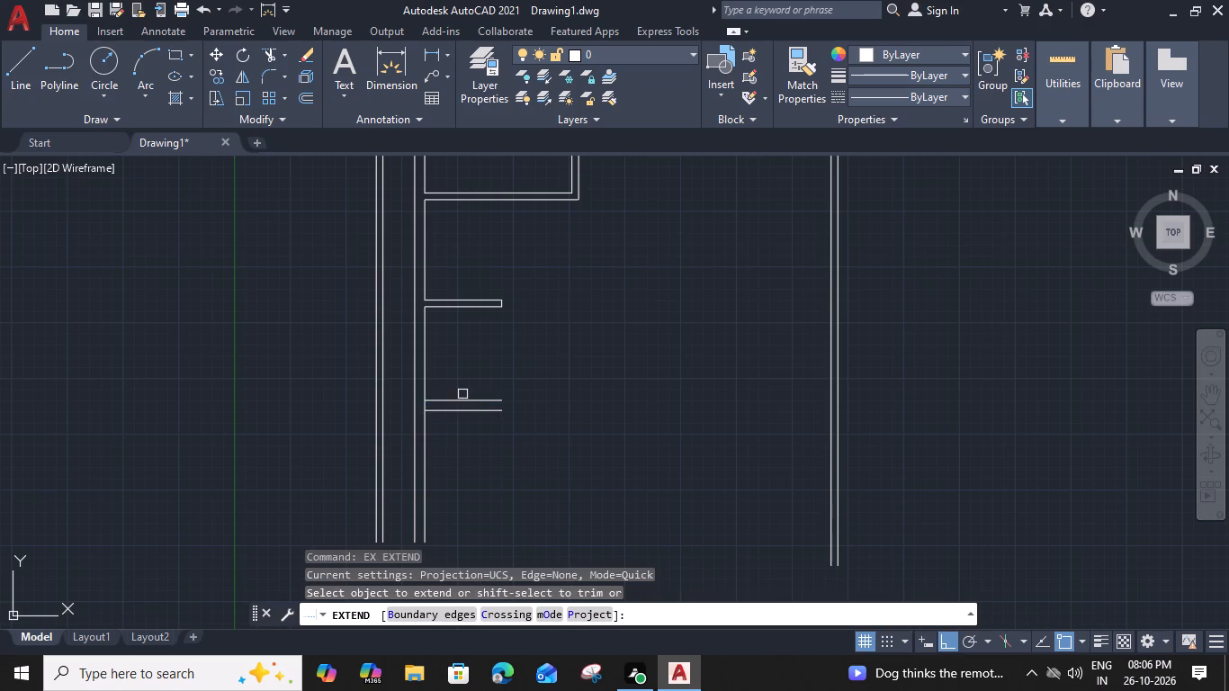
pyautogui.click(455, 411)
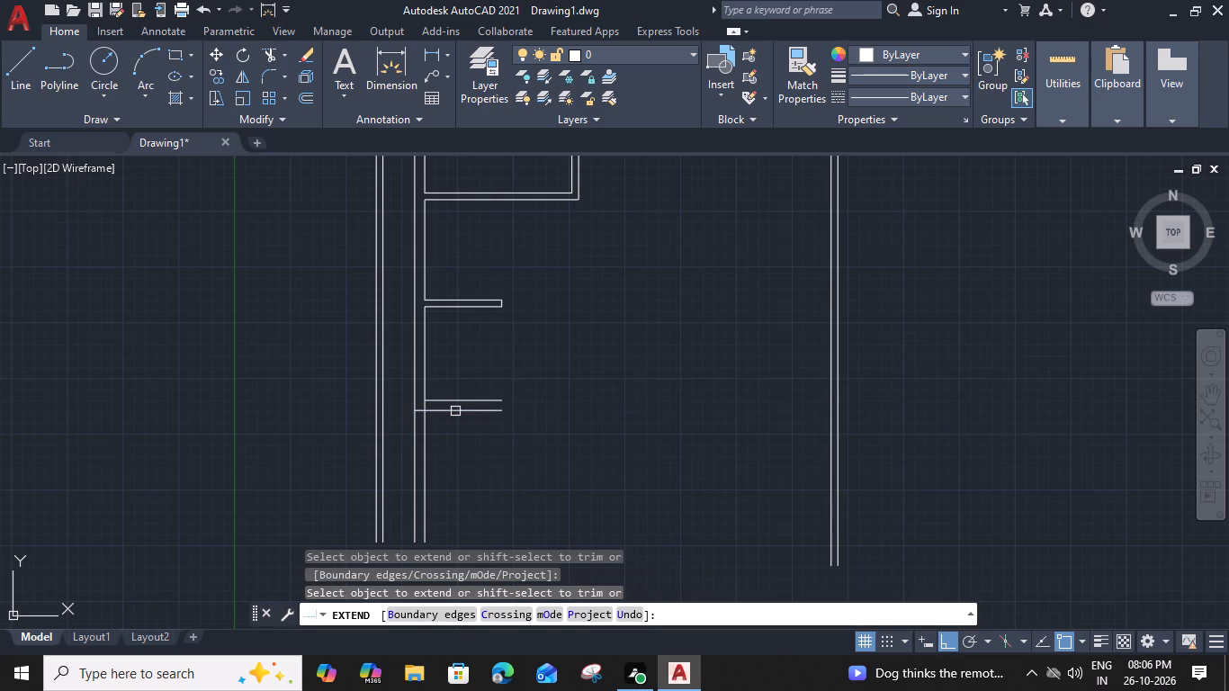
pyautogui.click(471, 415)
pyautogui.click(479, 399)
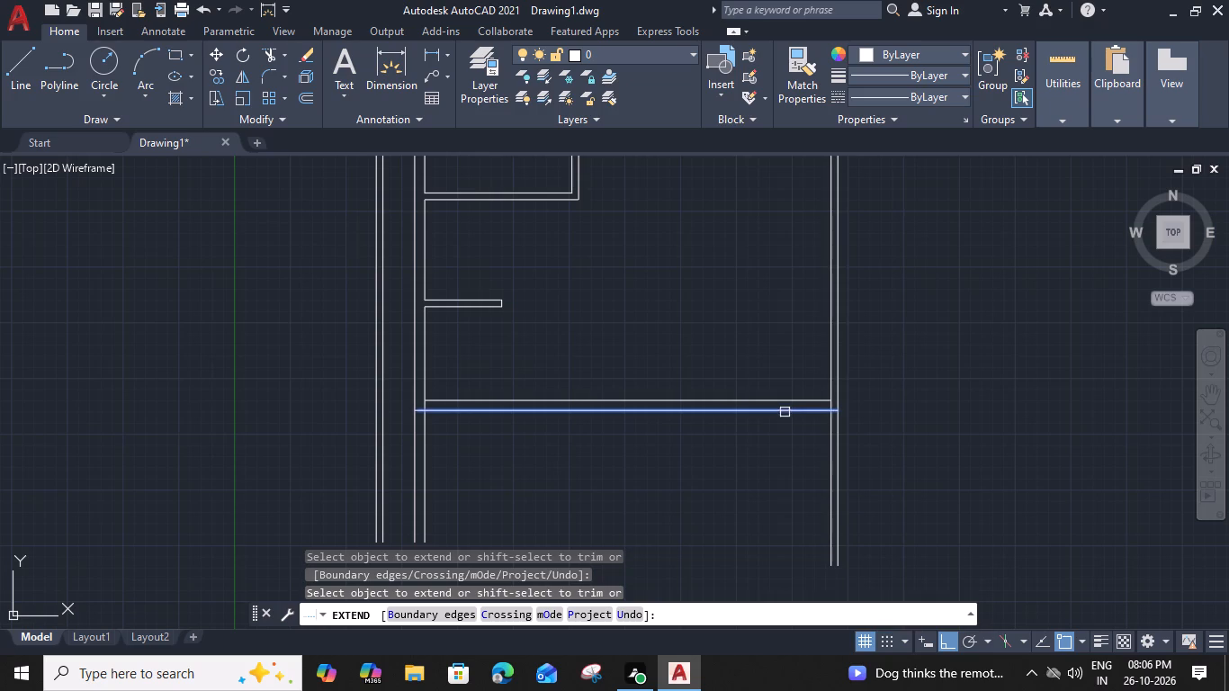
pyautogui.press('Escape')
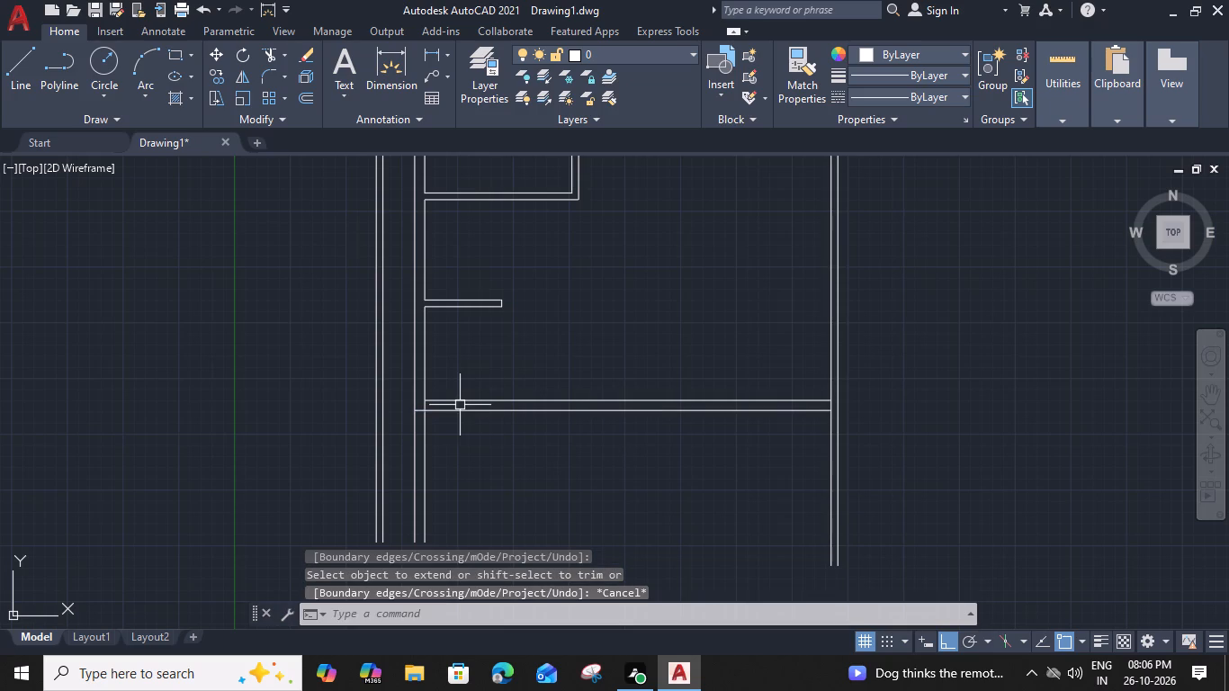
# Trim the left inner wall line between the two lines of the 9" horizontal wall.
pyautogui.write('tr')
pyautogui.press('space')
pyautogui.scroll(1, 427, 399)
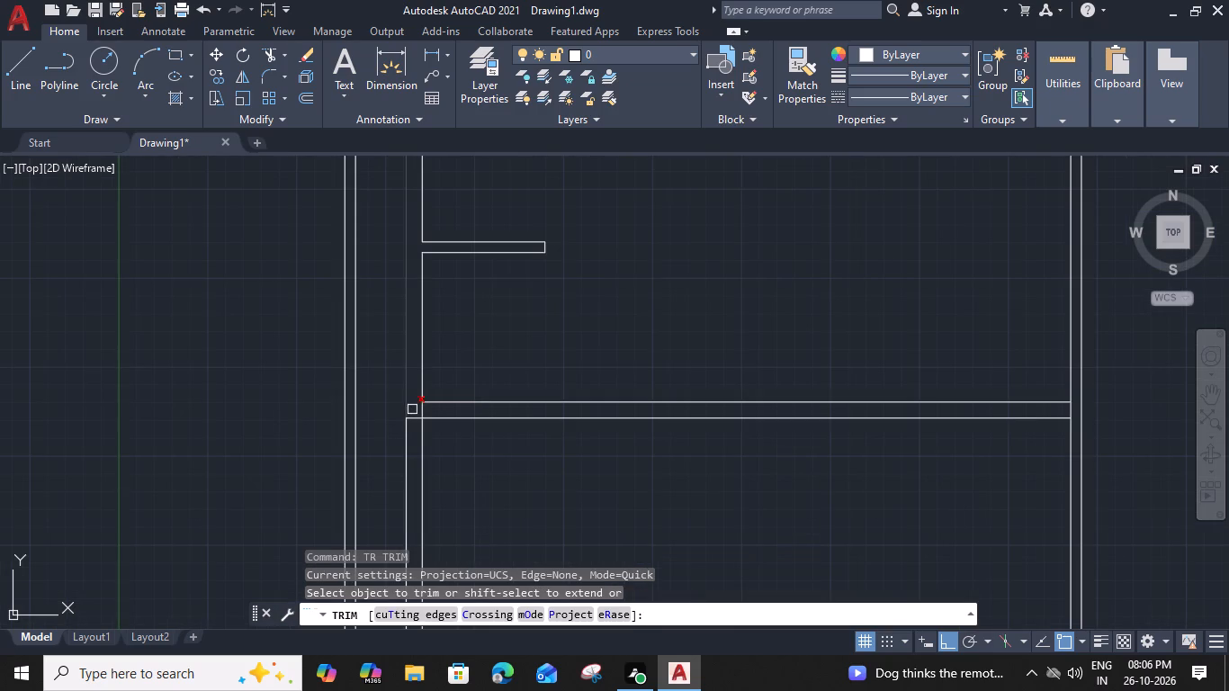
pyautogui.click(419, 411)
pyautogui.press('Escape')
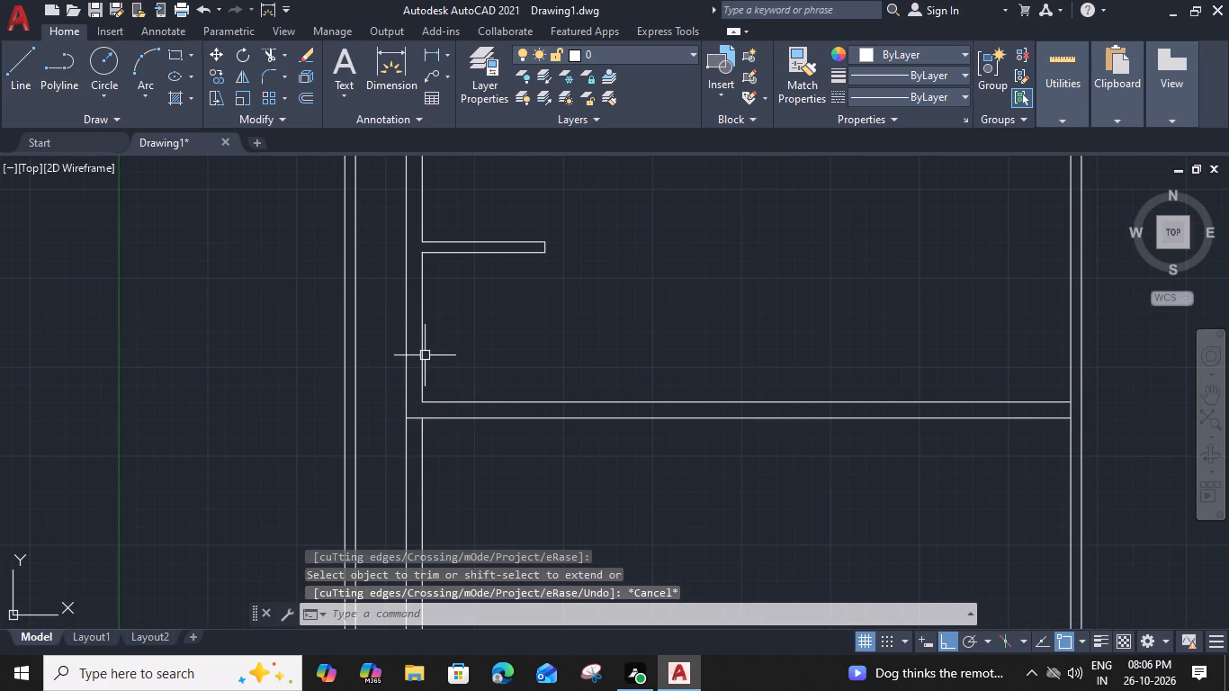
# Offset the left inner wall line between the stub partition and the 9" wall 11' to the right.
pyautogui.click(420, 348)
pyautogui.press('o')
pyautogui.press('space')
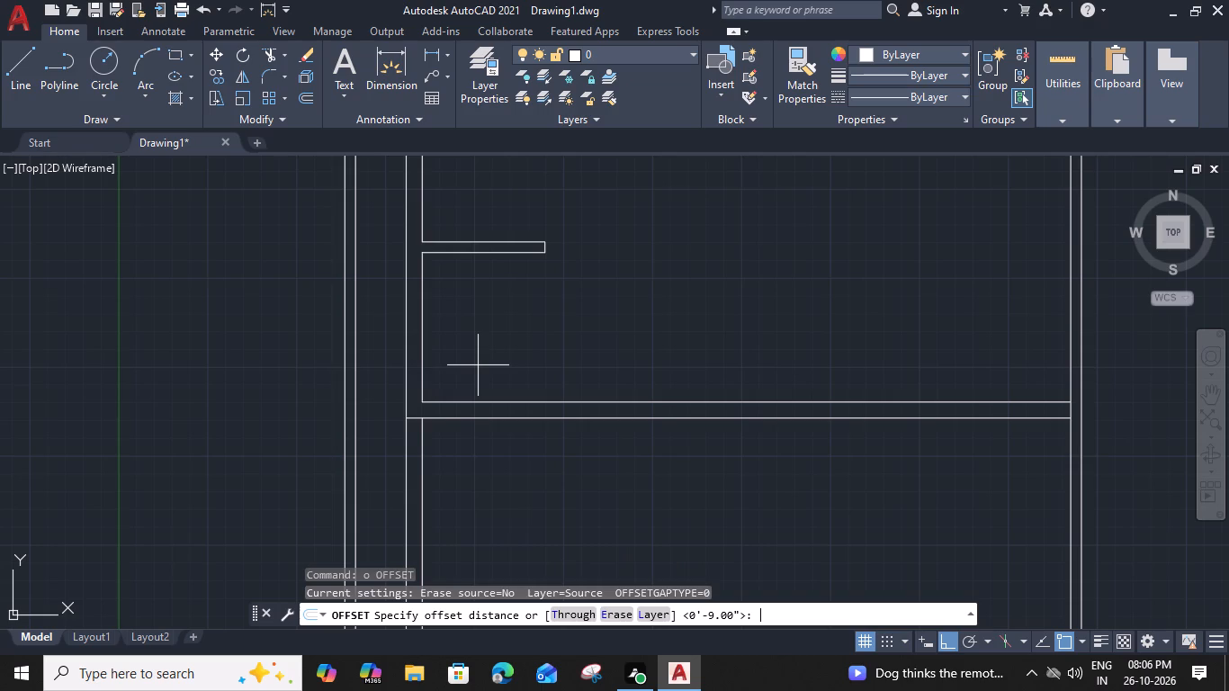
pyautogui.press('1')
pyautogui.write("1'")
pyautogui.press('space')
pyautogui.click(623, 354)
pyautogui.moveTo(615, 354); pyautogui.dragTo(601, 366, button='middle')
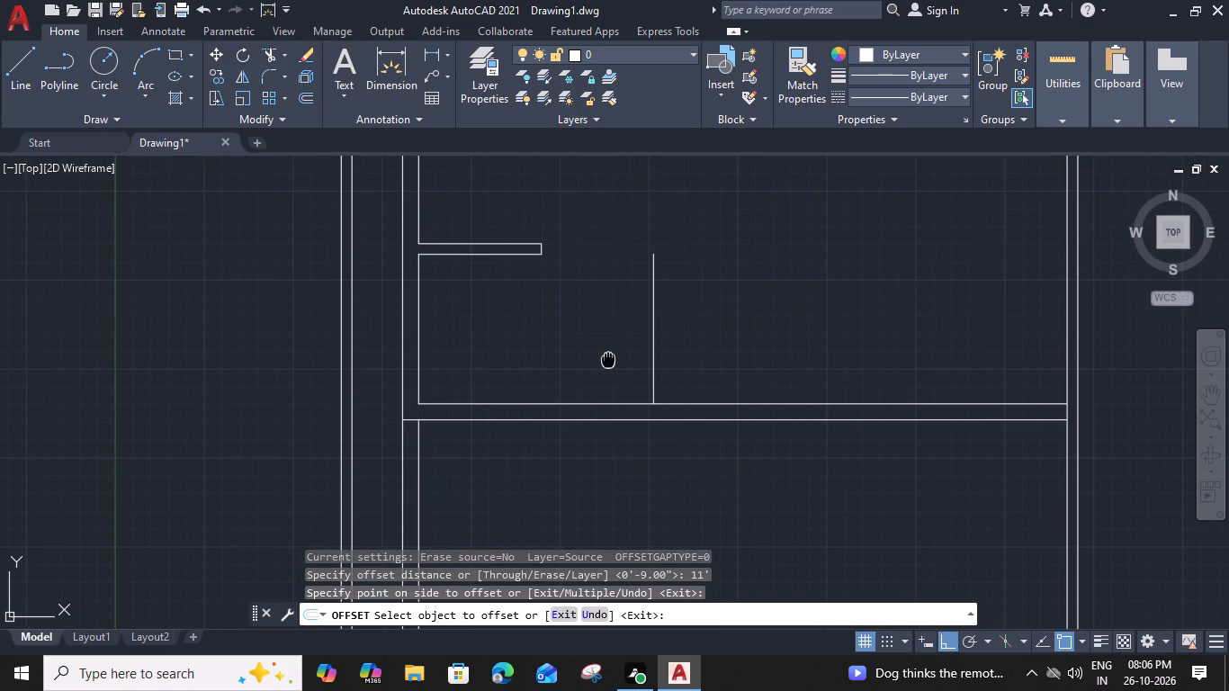
pyautogui.moveTo(601, 366); pyautogui.dragTo(575, 409, button='middle')
pyautogui.scroll(-1, 579, 390)
pyautogui.moveTo(535, 261); pyautogui.dragTo(528, 315, button='middle')
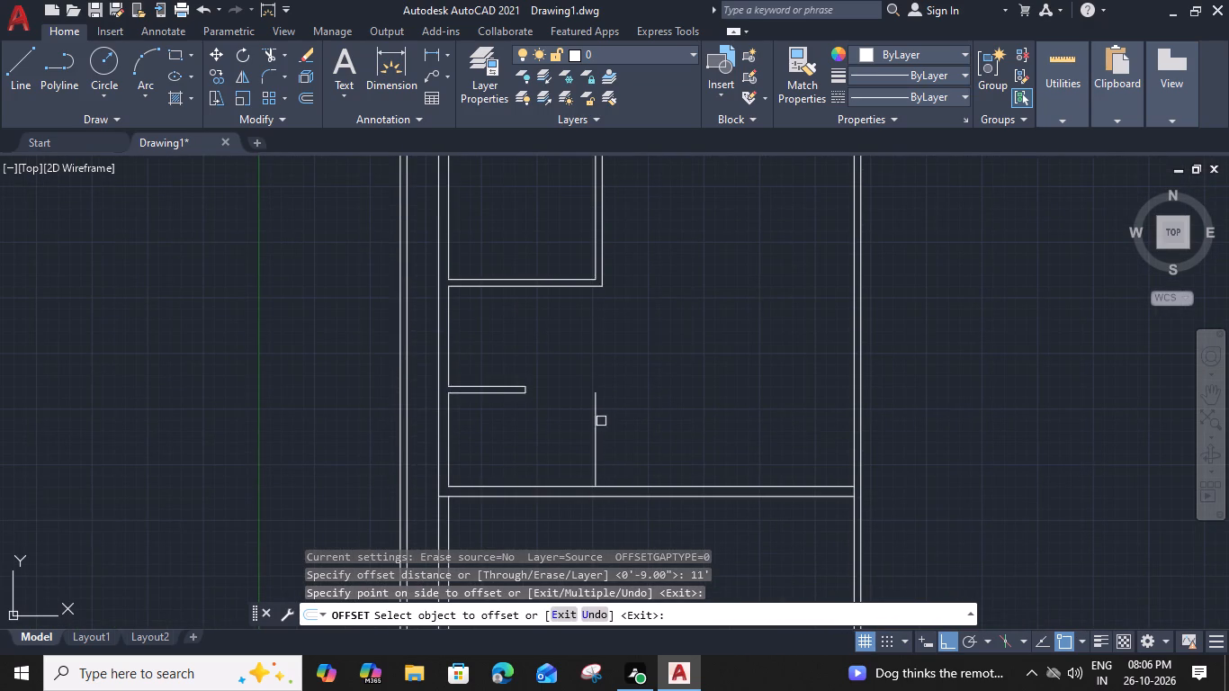
pyautogui.press('Escape')
# Offset the new vertical line 6" to the right to form a partition.
pyautogui.click(597, 454)
pyautogui.press('o')
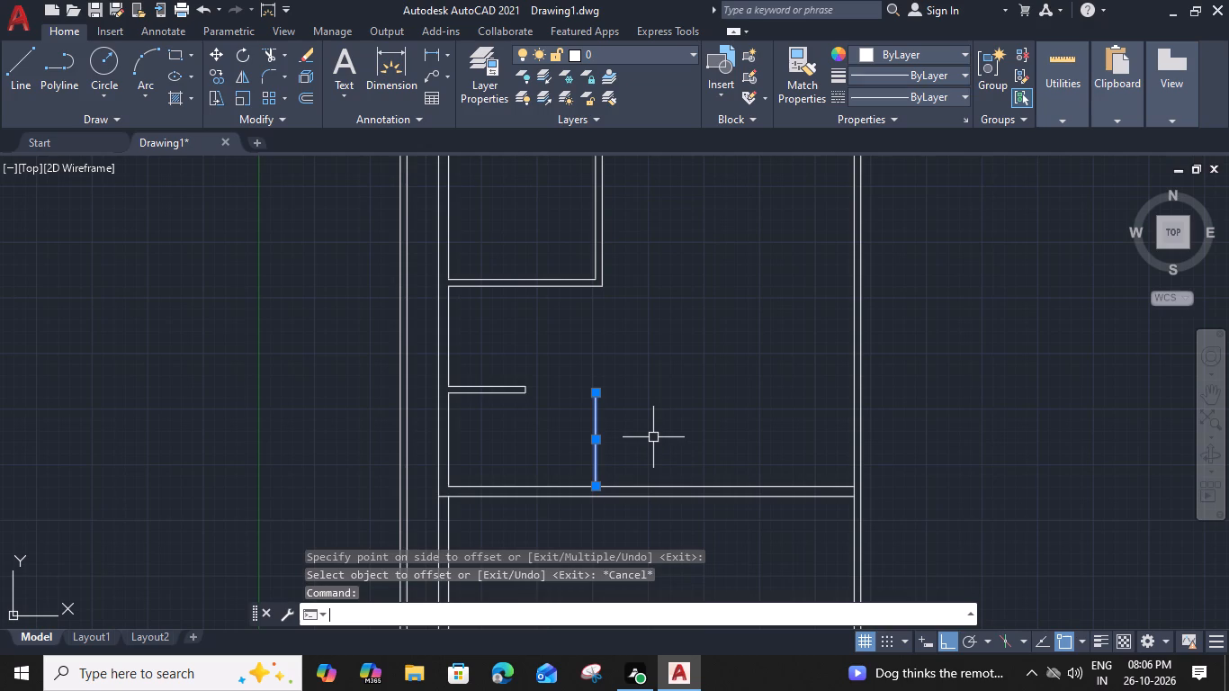
pyautogui.press('space')
pyautogui.press('6')
pyautogui.hotkey('shift', '"')
pyautogui.press('Return')
pyautogui.click(701, 452)
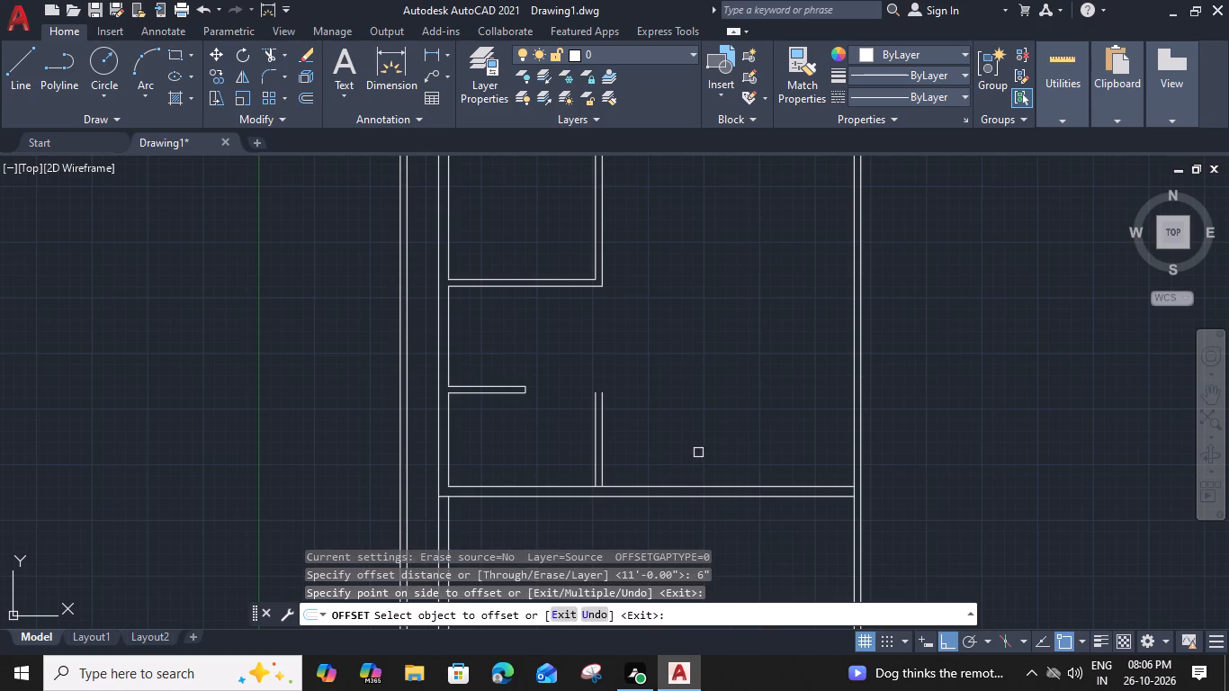
pyautogui.press('Escape')
# Offset the right line of the 6" vertical partition 4' to the right.
pyautogui.click(600, 437)
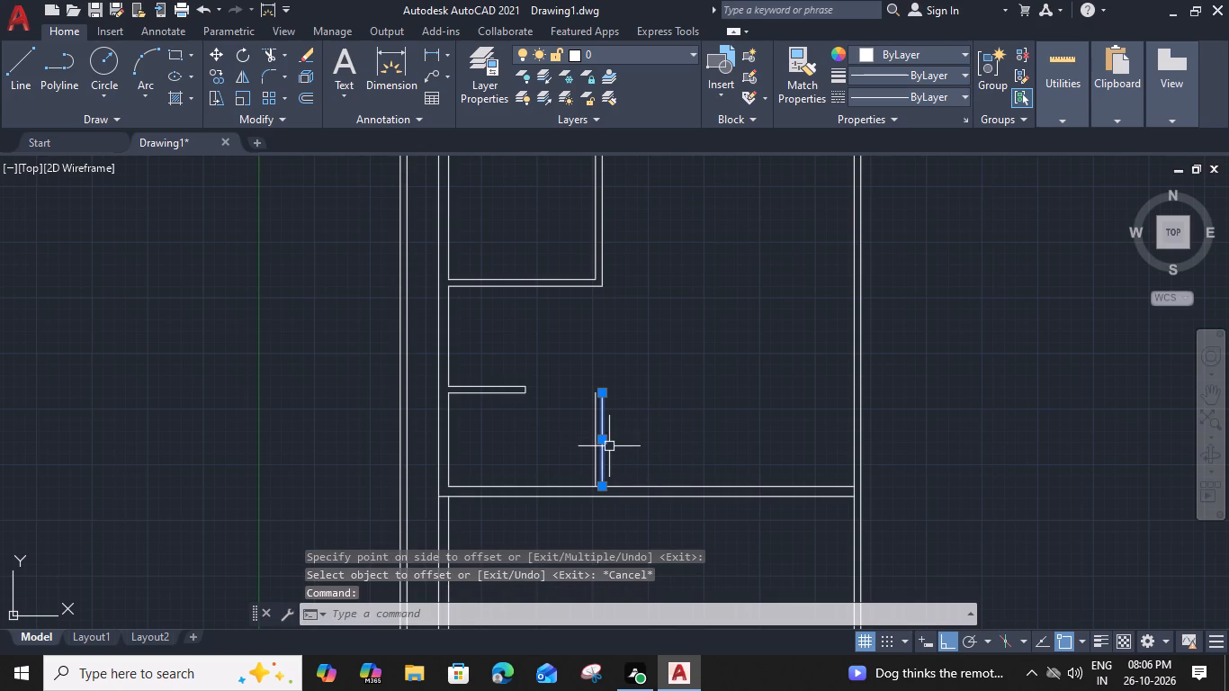
pyautogui.press('p')
pyautogui.press('BackSpace')
pyautogui.press('o')
pyautogui.press('space')
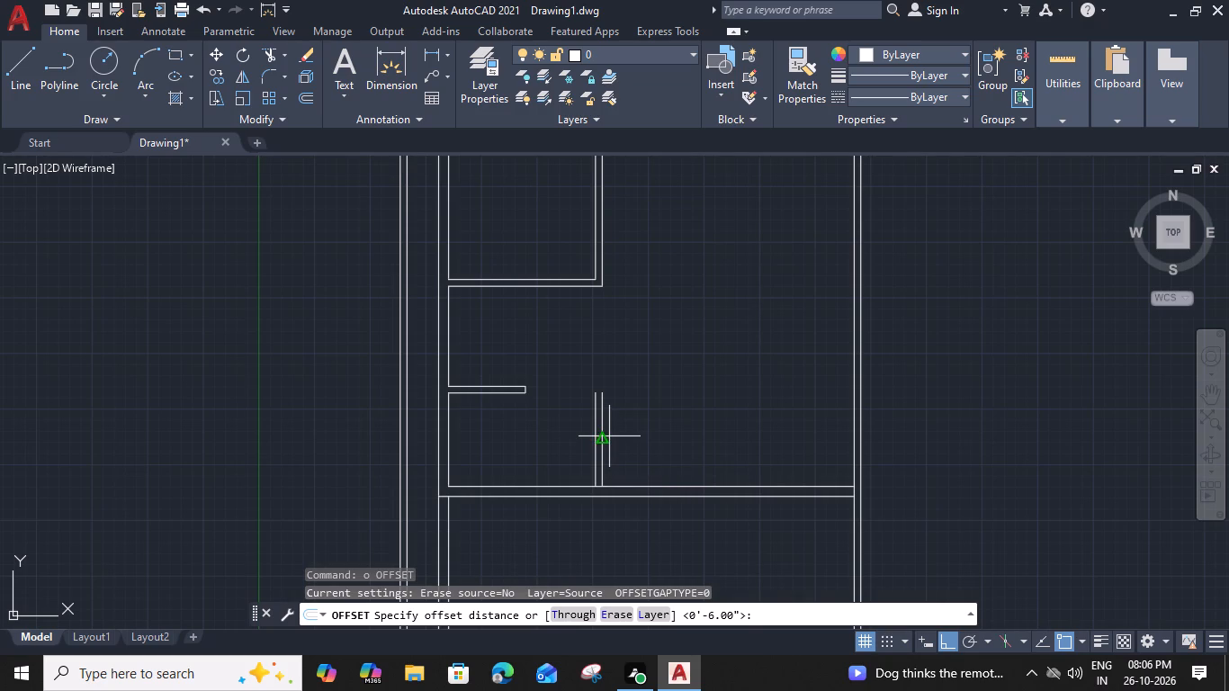
pyautogui.press('4')
pyautogui.write("'")
pyautogui.press('space')
pyautogui.click(647, 447)
pyautogui.press('space')
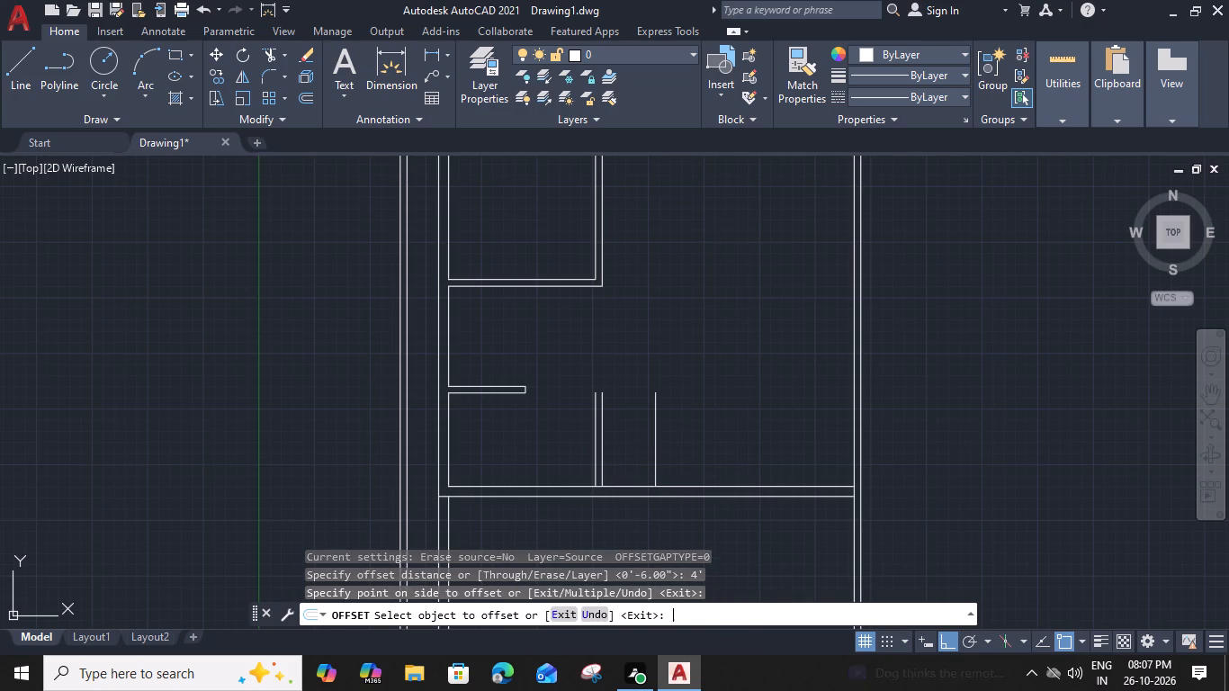
# Offset the rightmost new vertical line 9" to the right to form a wall.
pyautogui.click(655, 444)
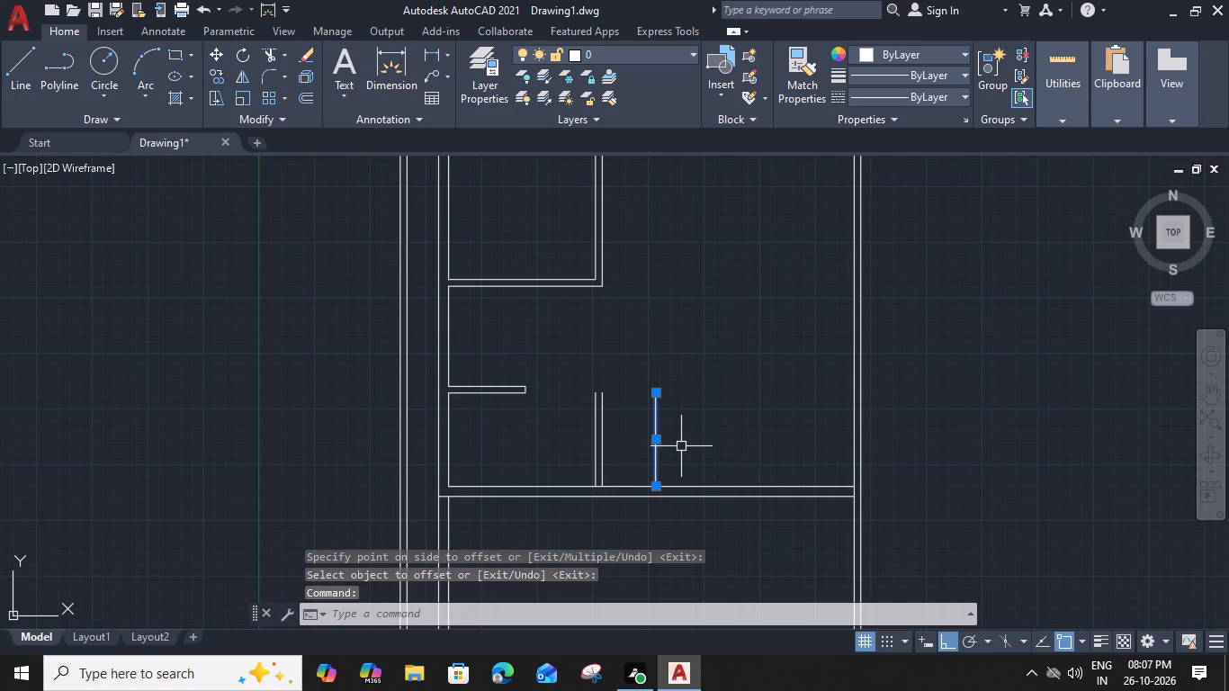
pyautogui.press('o')
pyautogui.press('space')
pyautogui.press('9')
pyautogui.hotkey('shift', '"')
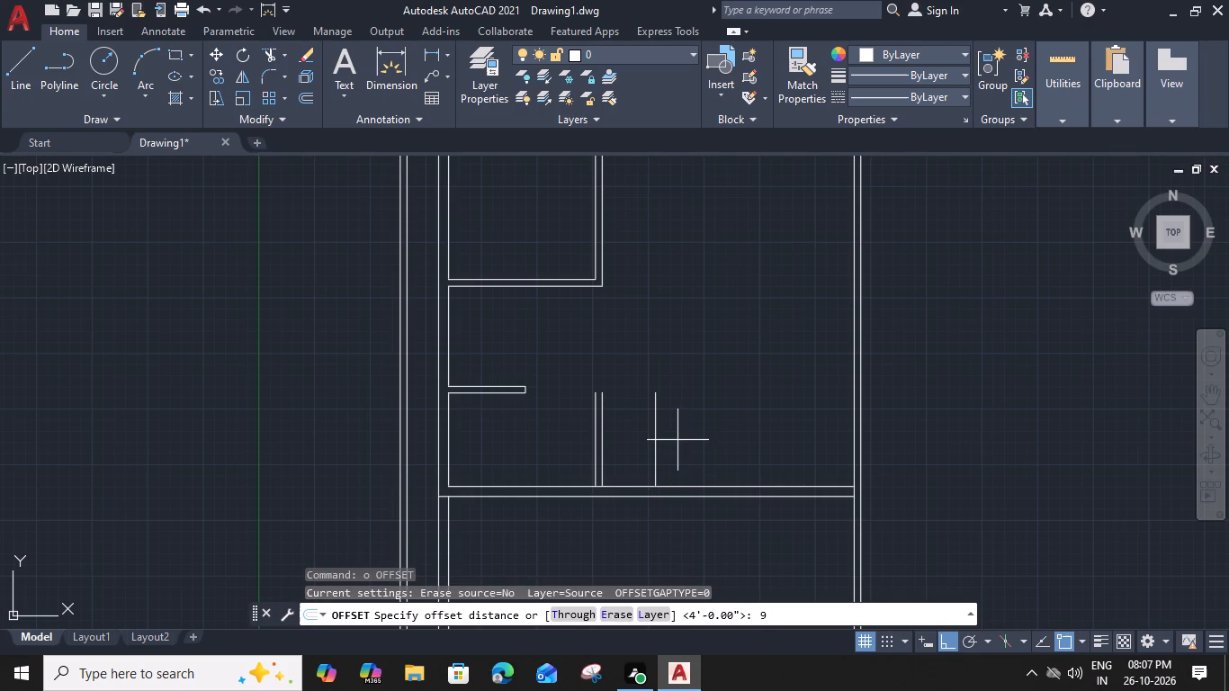
pyautogui.press('Return')
pyautogui.click(704, 447)
pyautogui.press('Escape')
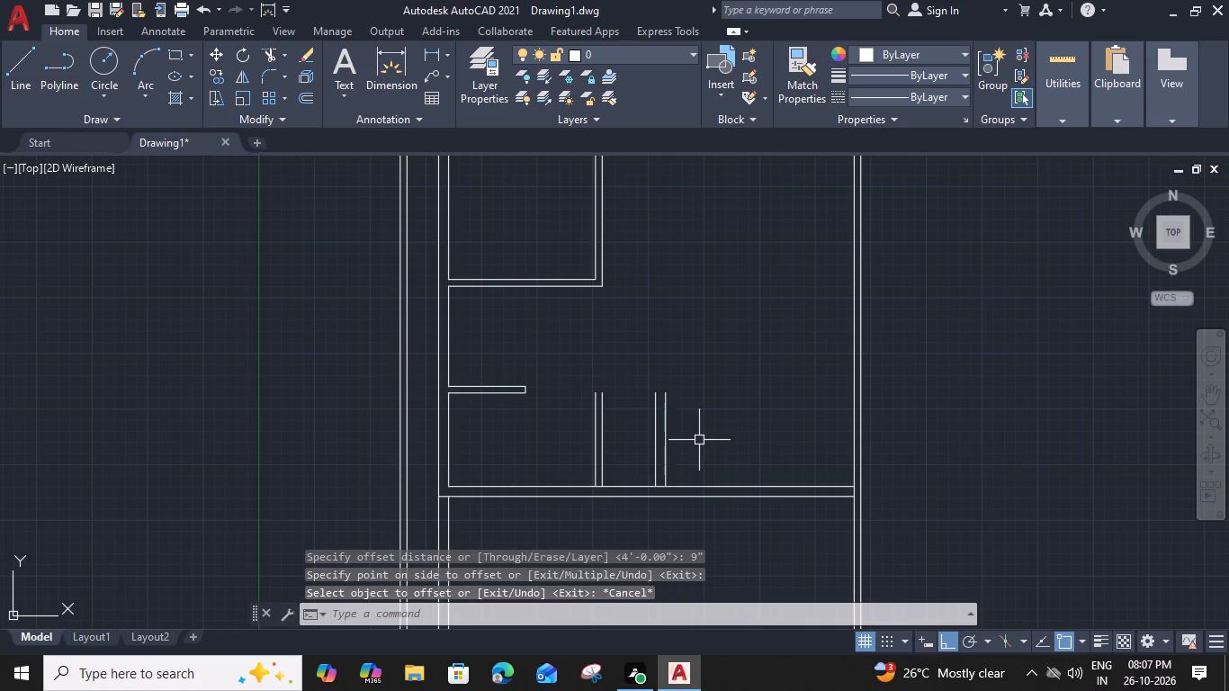
# Trim the bottom wall's upper line inside both vertical walls, and extend the rightmost vertical line to the bottom wall's lower line.
pyautogui.moveTo(685, 435); pyautogui.dragTo(694, 453, button='middle')
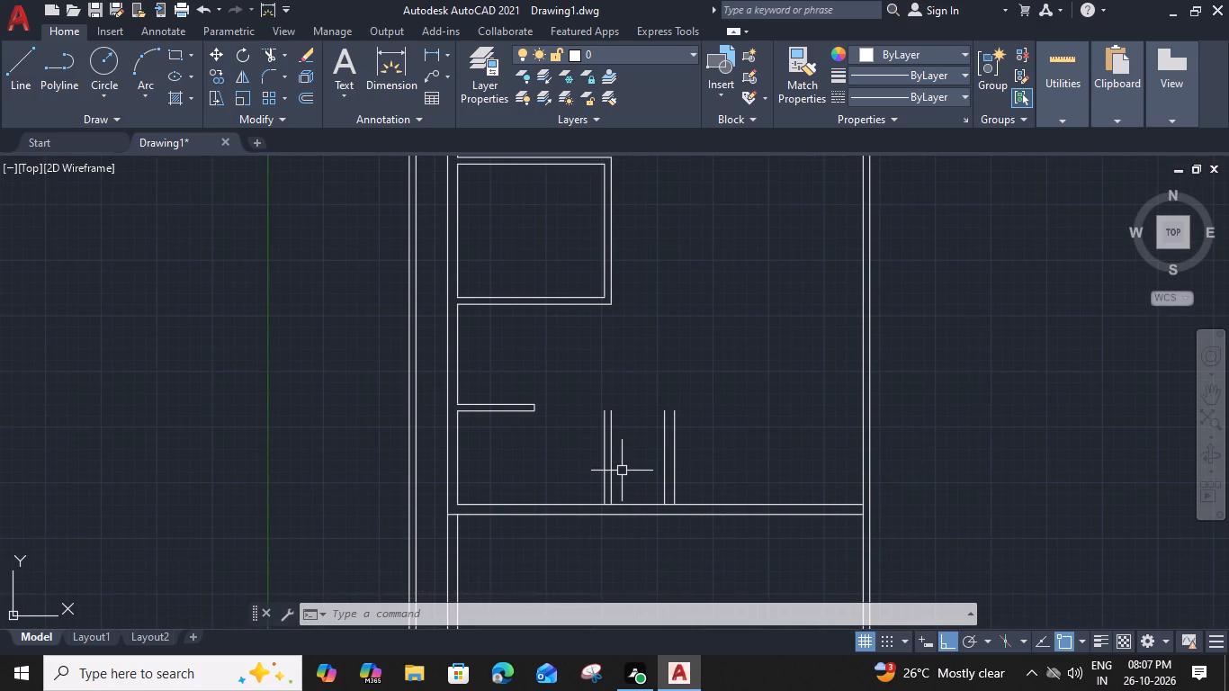
pyautogui.press('t')
pyautogui.write('r')
pyautogui.press('space')
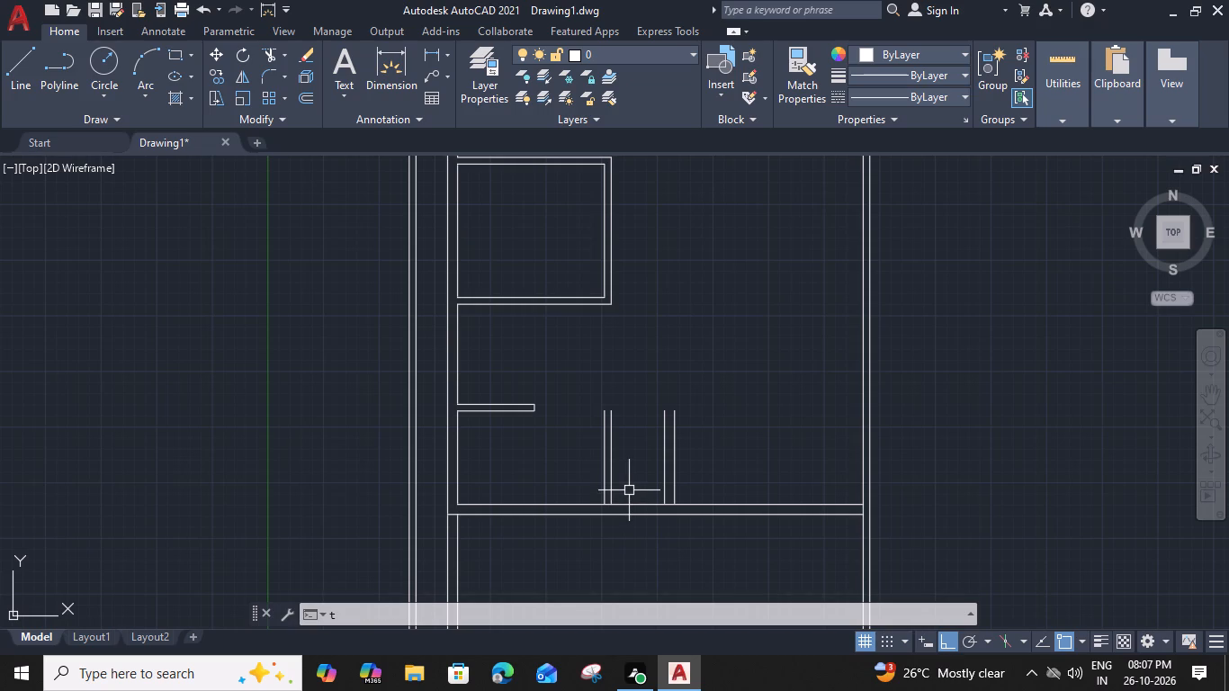
pyautogui.scroll(2, 620, 501)
pyautogui.click(590, 512)
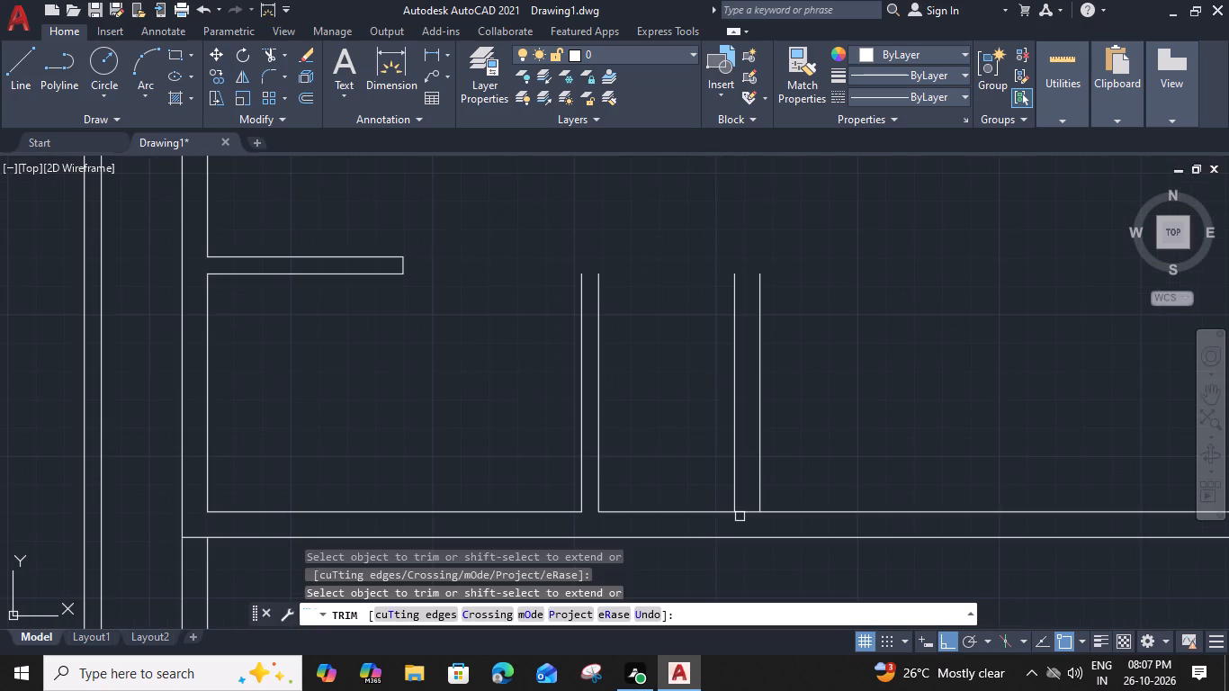
pyautogui.click(742, 512)
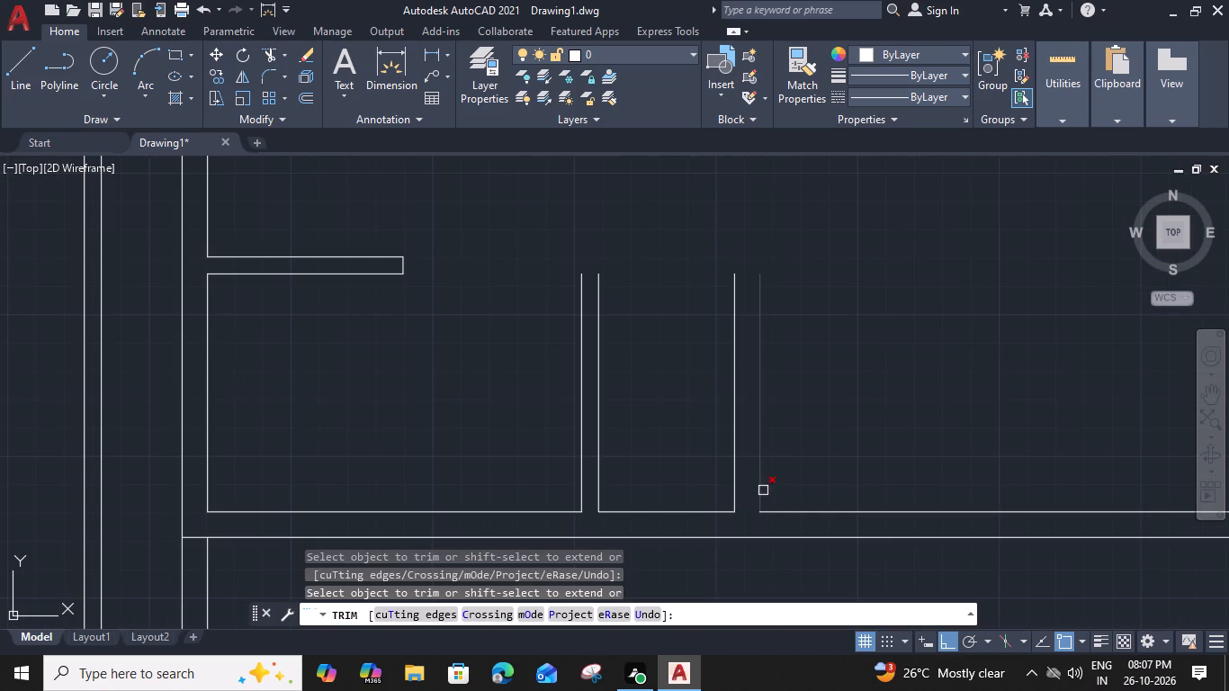
pyautogui.keyDown('shift'); pyautogui.click(760, 481); pyautogui.keyUp('shift')
# Trim both lines of the bottom wall to the right of the 9" vertical wall.
pyautogui.scroll(-2, 827, 492)
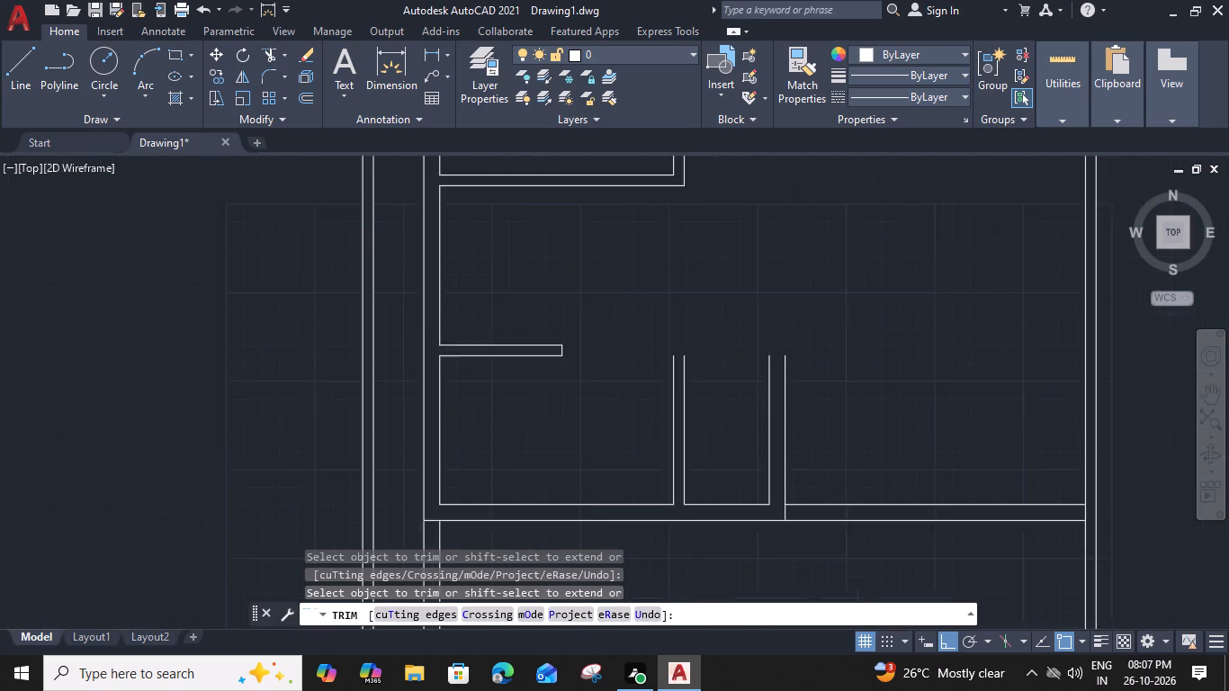
pyautogui.click(839, 478)
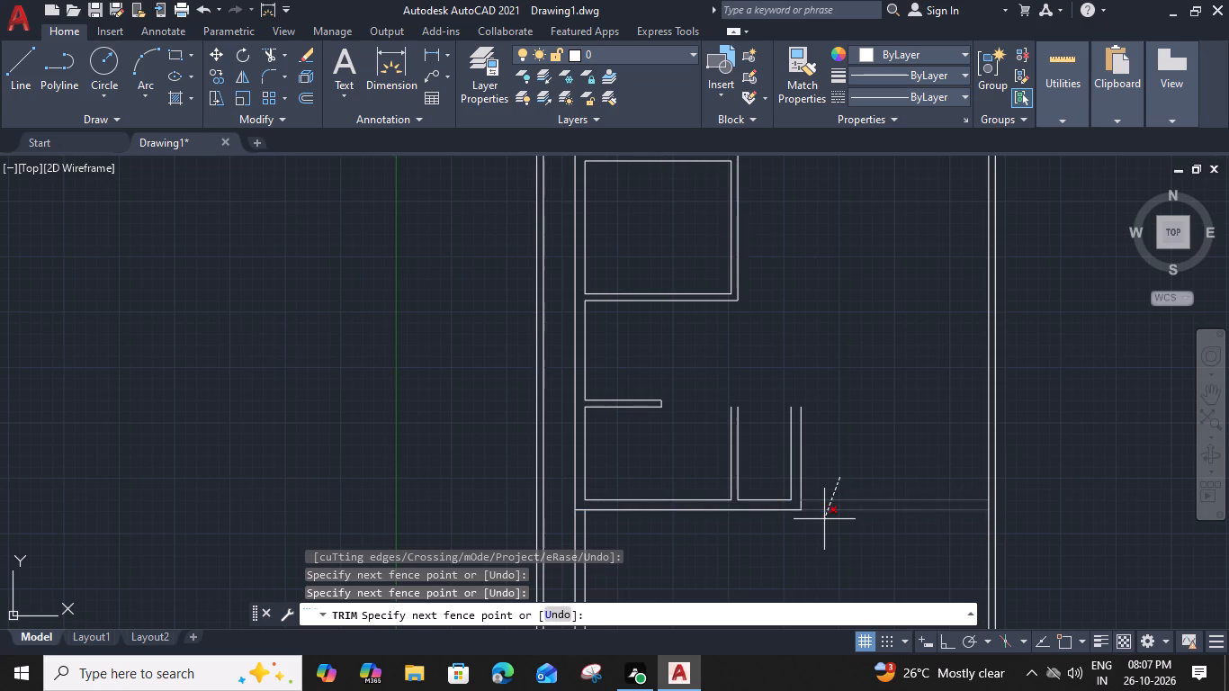
pyautogui.click(824, 519)
pyautogui.press('Escape')
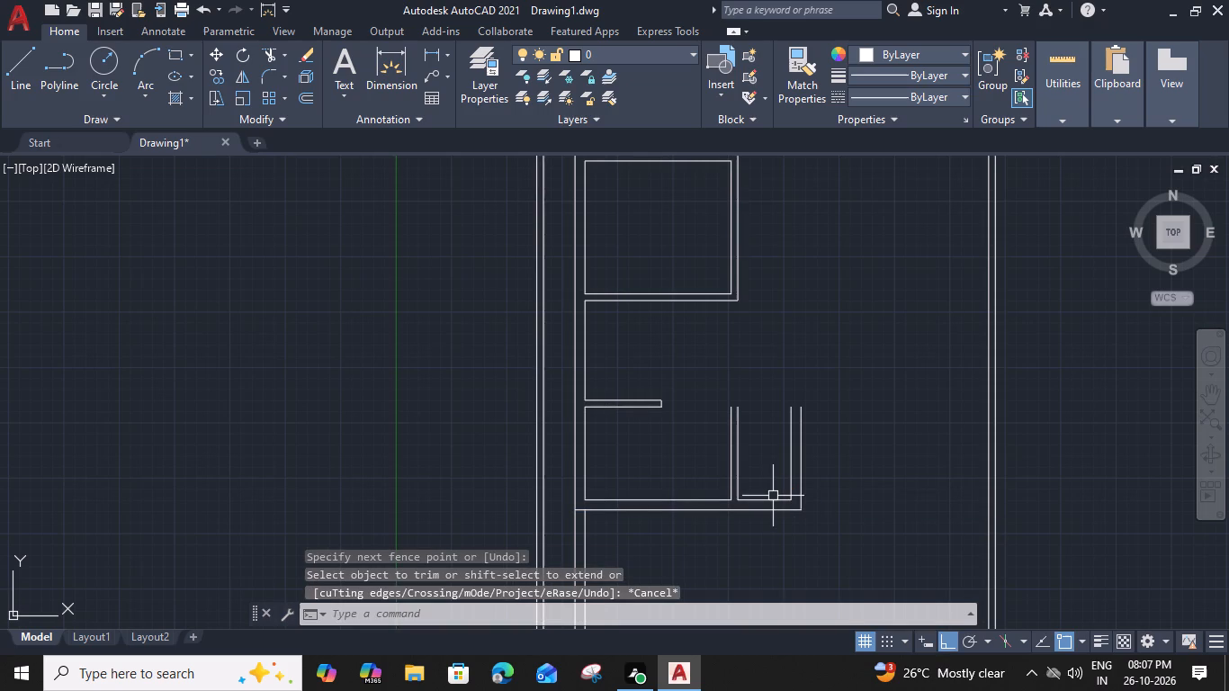
# Offset the bottom wall's upper line between the 6" and 9" vertical walls 4'6" upward.
pyautogui.click(768, 500)
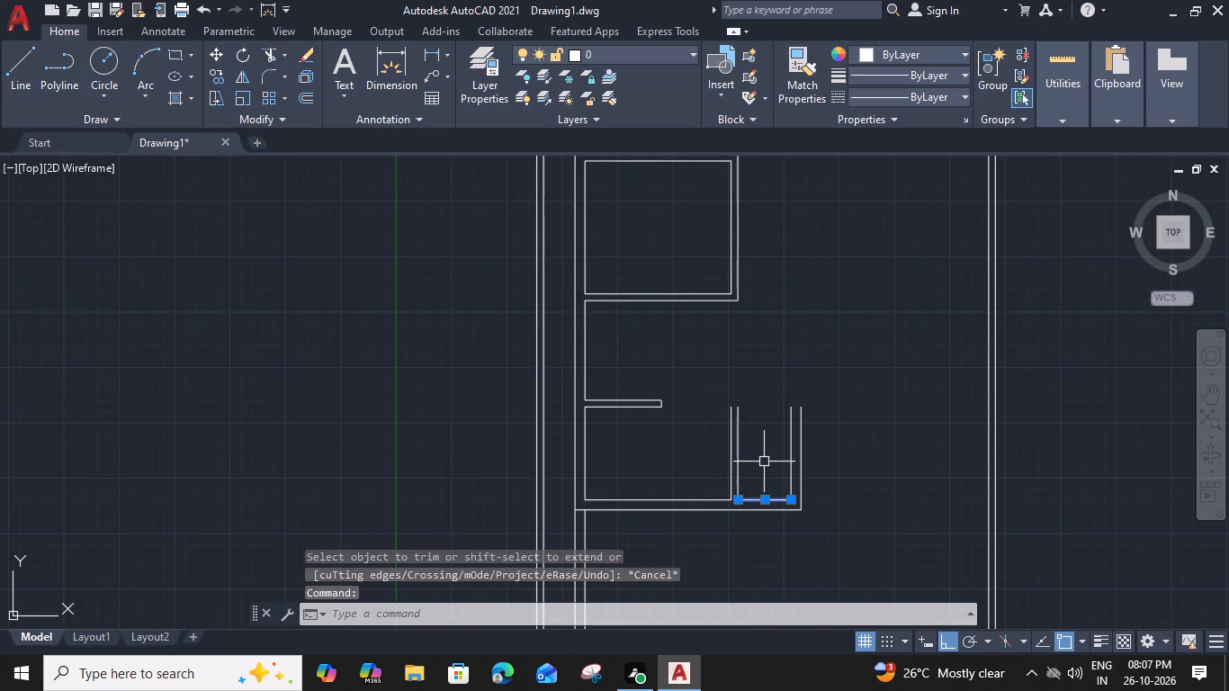
pyautogui.write('o')
pyautogui.press('space')
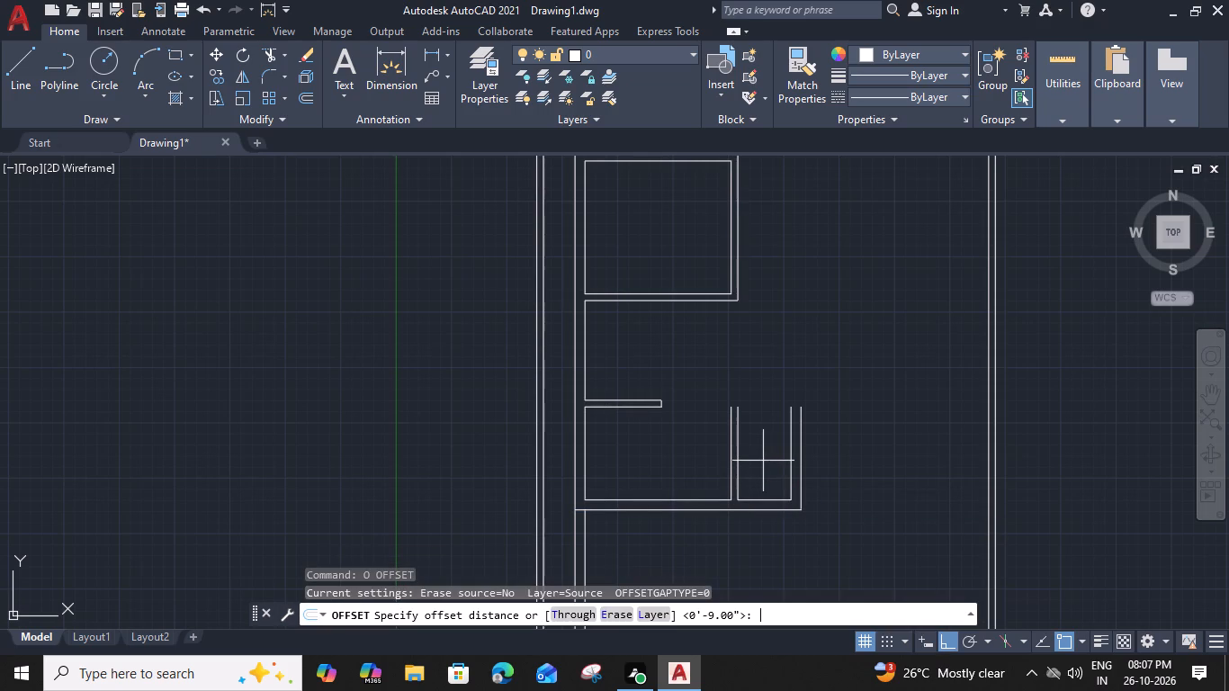
pyautogui.write('4\'6"')
pyautogui.press('Return')
pyautogui.click(768, 435)
pyautogui.press('Escape')
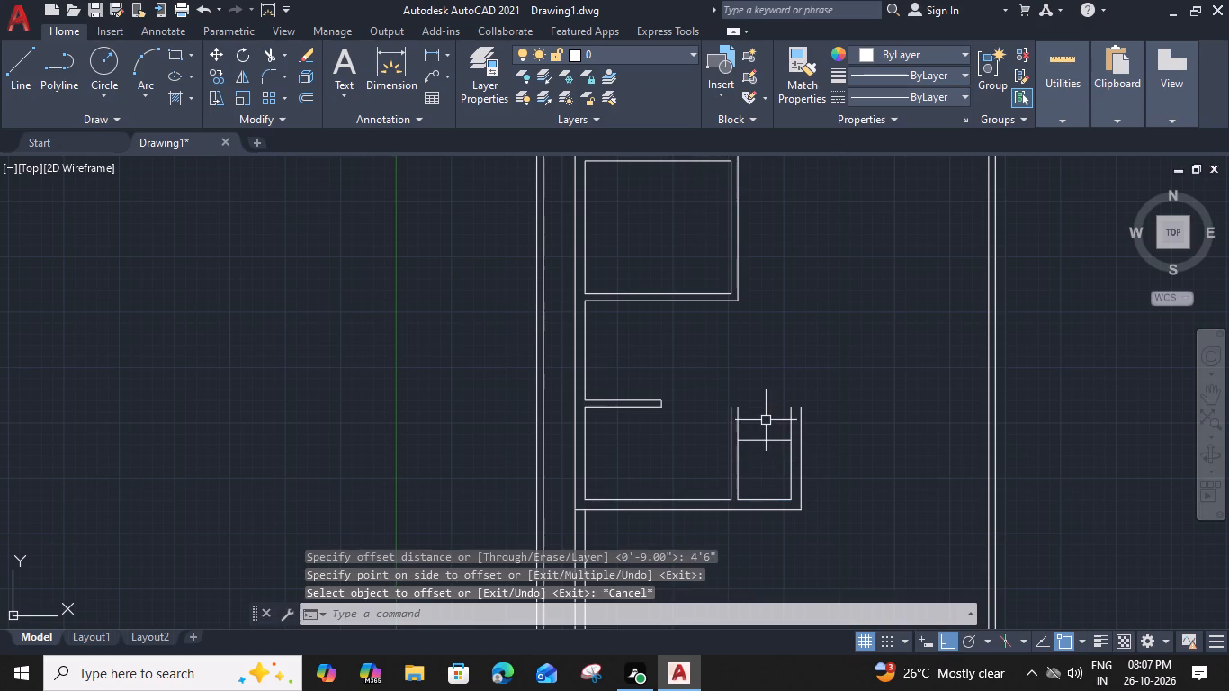
# Offset the new horizontal line in the small room 6" upward to form a partition.
pyautogui.click(767, 438)
pyautogui.write('o')
pyautogui.press('space')
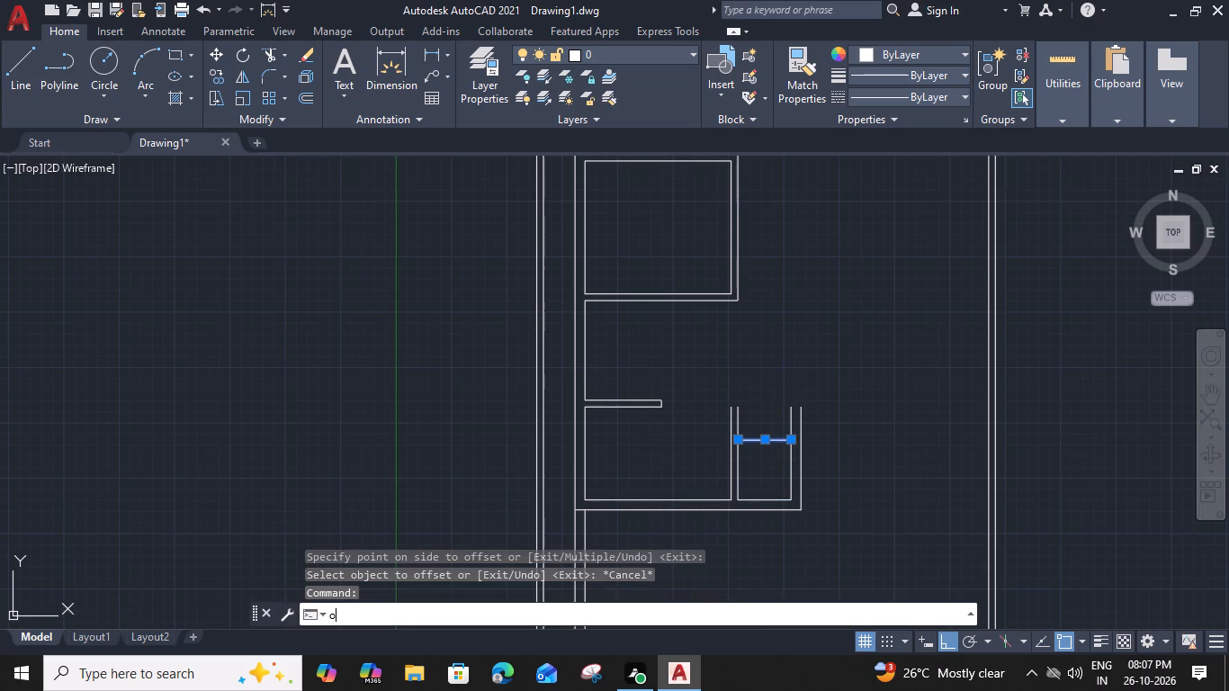
pyautogui.press('6')
pyautogui.hotkey('shift', '"')
pyautogui.press('Return')
pyautogui.click(763, 378)
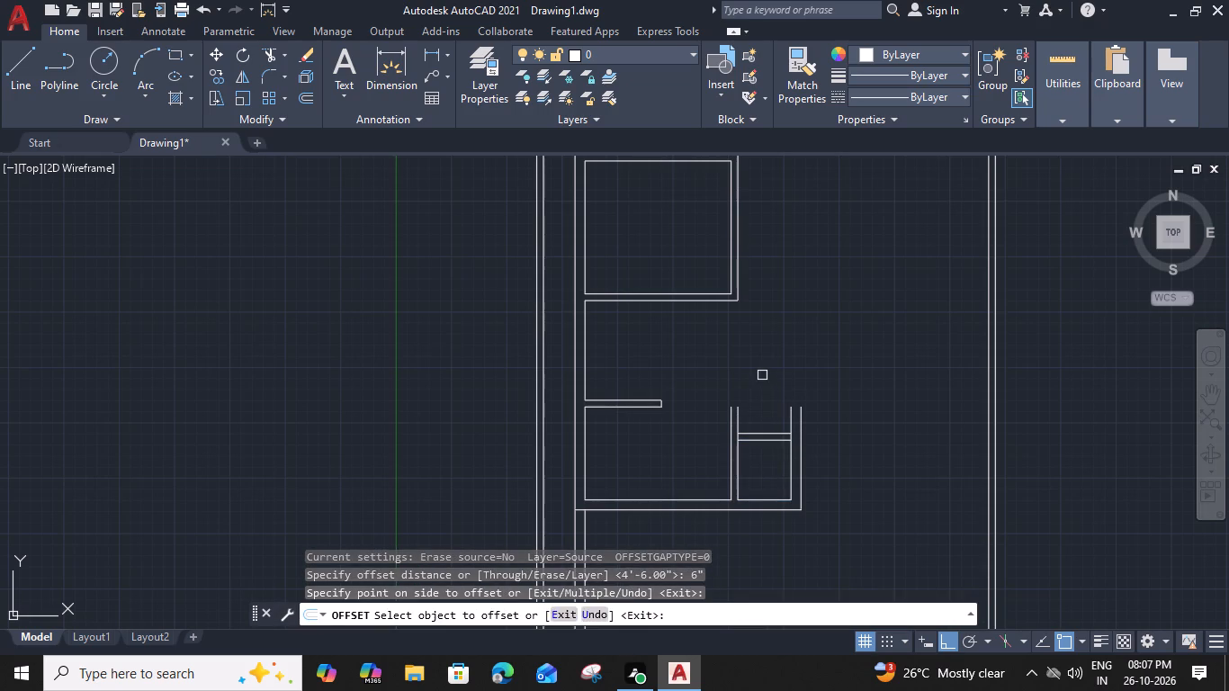
pyautogui.press('Escape')
# Extend the upper line of the small room's 6" partition rightward to the boundary wall's inner line.
pyautogui.moveTo(788, 471); pyautogui.dragTo(725, 465, button='middle')
pyautogui.scroll(1, 713, 429)
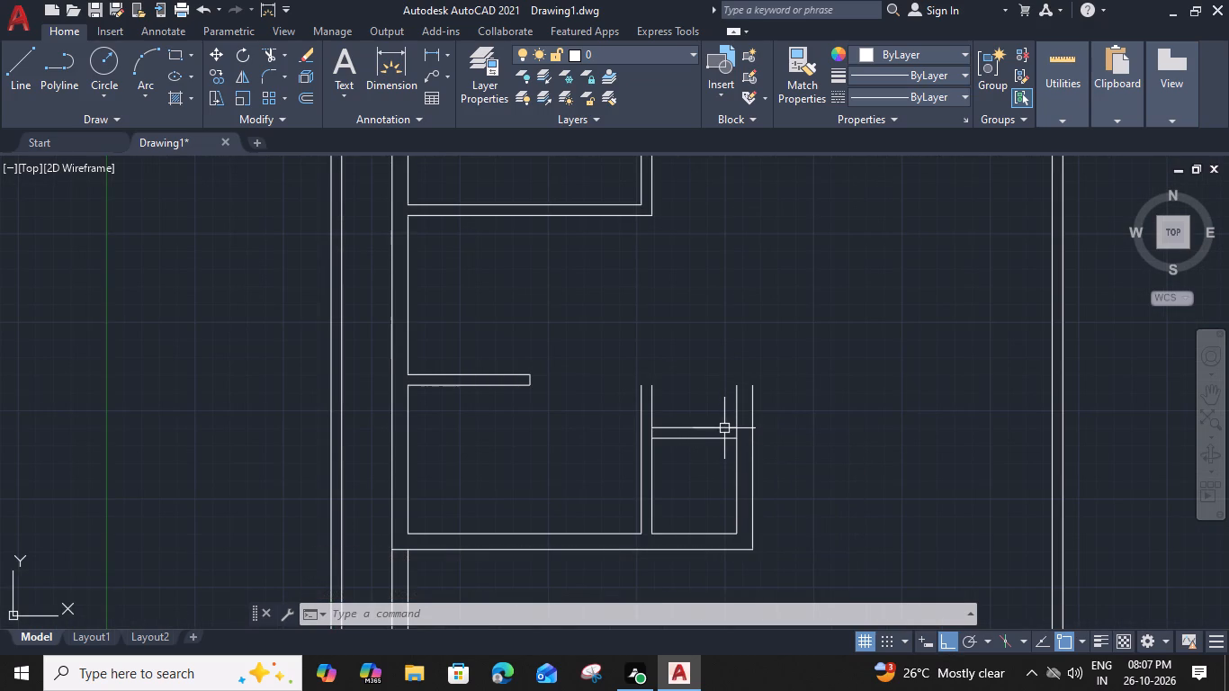
pyautogui.click(724, 428)
pyautogui.press('Escape')
pyautogui.press('e')
pyautogui.press('x')
pyautogui.press('space')
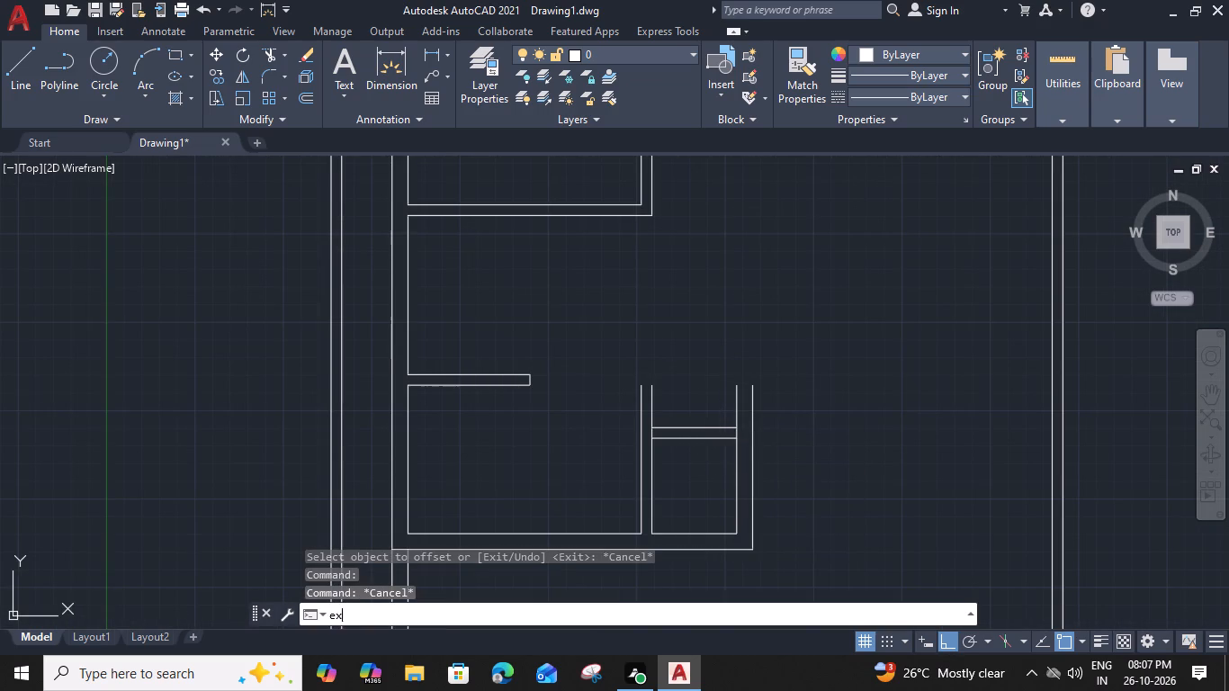
pyautogui.click(725, 427)
pyautogui.click(729, 429)
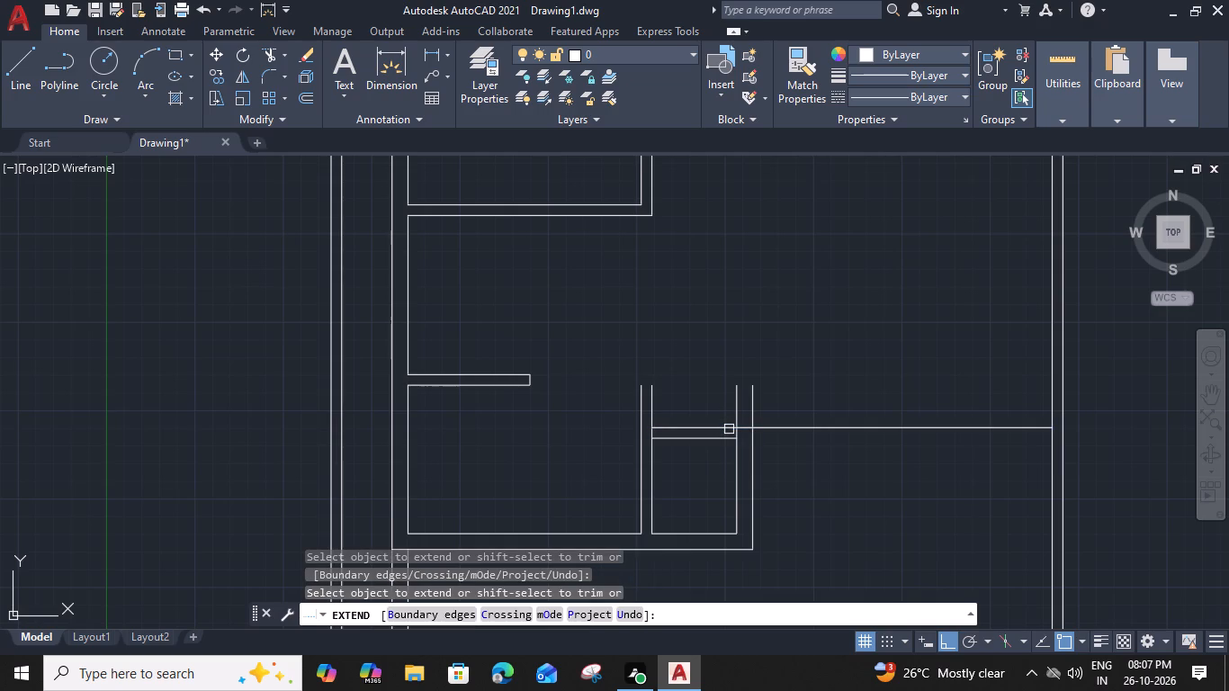
pyautogui.press('Escape')
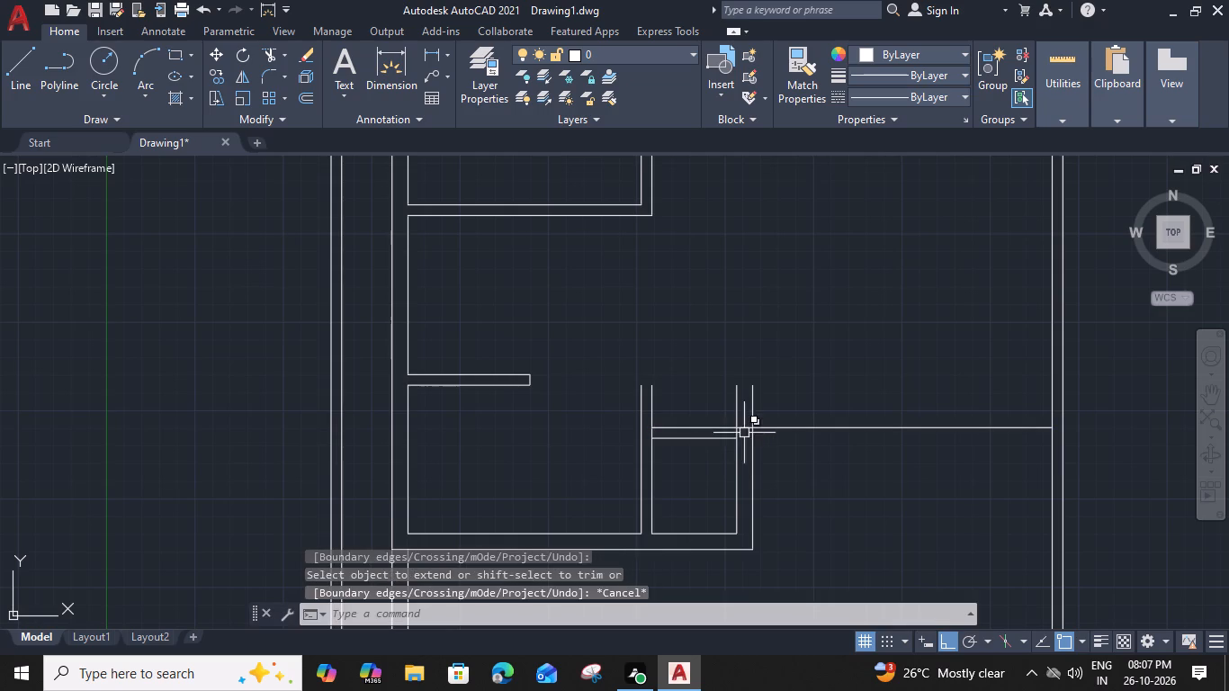
pyautogui.press('Escape')
# Offset the extended horizontal line 9" downward to form a wall.
pyautogui.click(816, 428)
pyautogui.write('o 9"')
pyautogui.press('Return')
pyautogui.click(802, 471)
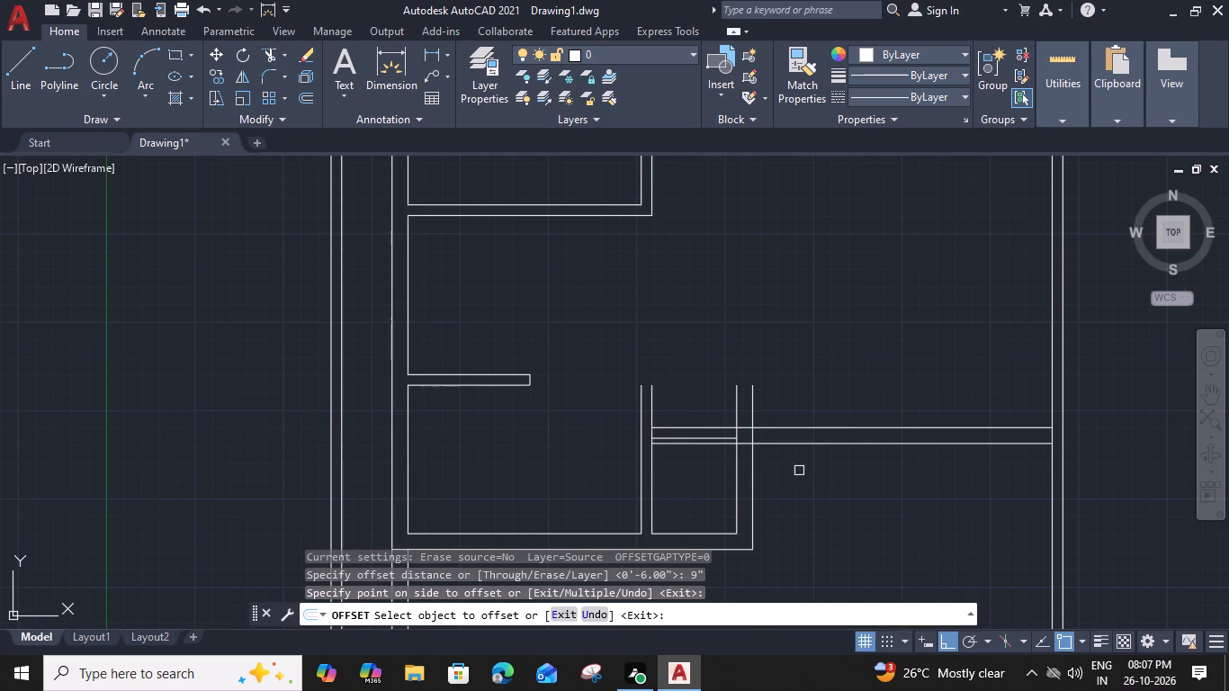
pyautogui.press('Escape')
# Trim the vertical lines above the extended horizontal line and the overlapping segments where the small room's walls meet the 9" horizontal wall.
pyautogui.press('t')
pyautogui.press('r')
pyautogui.press('space')
pyautogui.moveTo(771, 407); pyautogui.dragTo(753, 415)
pyautogui.click(690, 417)
pyautogui.click(715, 446)
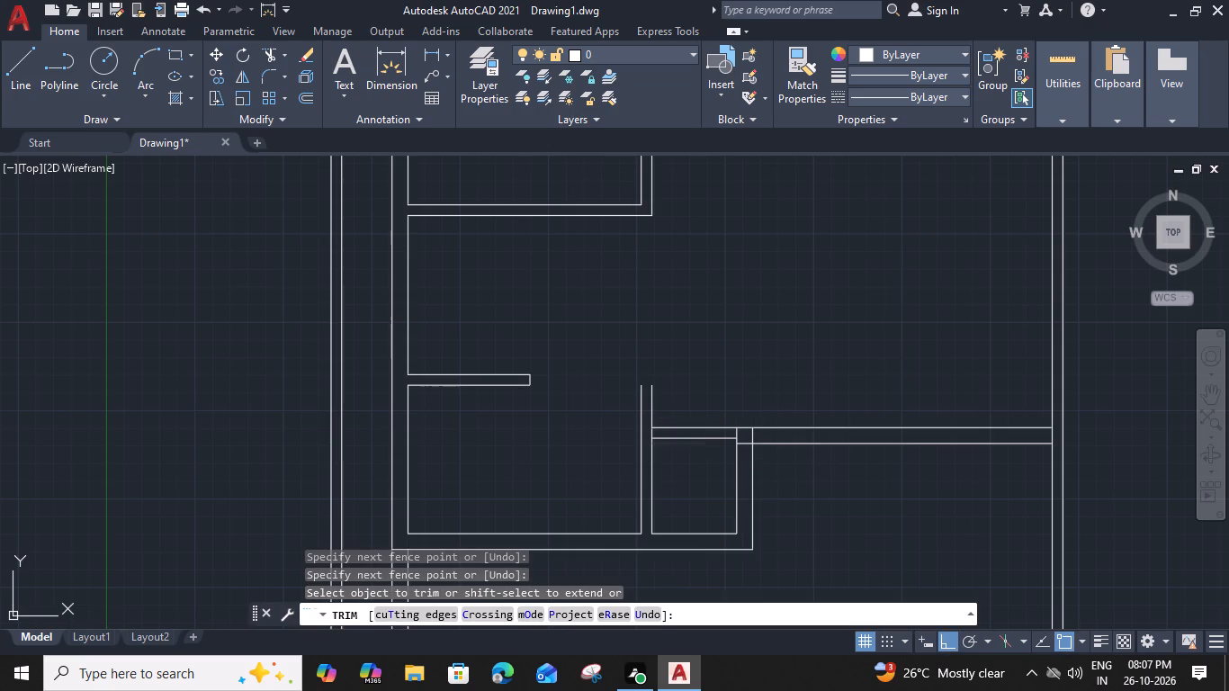
pyautogui.click(745, 444)
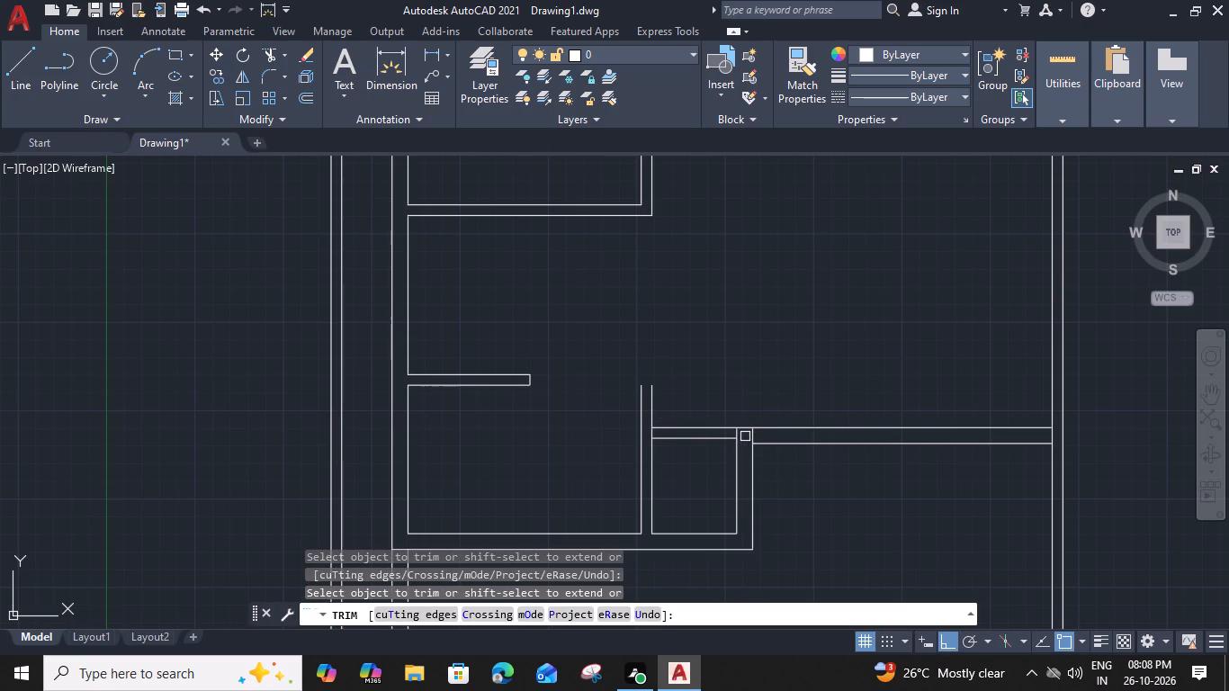
pyautogui.scroll(1, 740, 431)
pyautogui.click(735, 435)
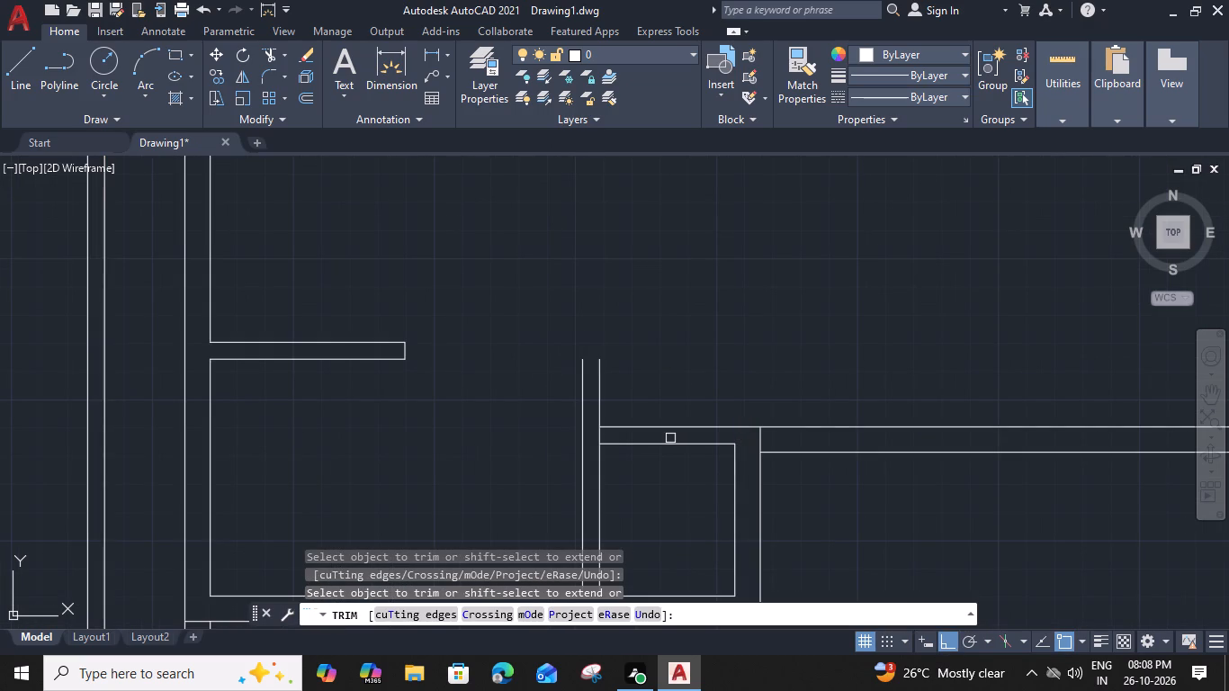
pyautogui.click(597, 435)
pyautogui.click(763, 440)
pyautogui.scroll(-1, 762, 439)
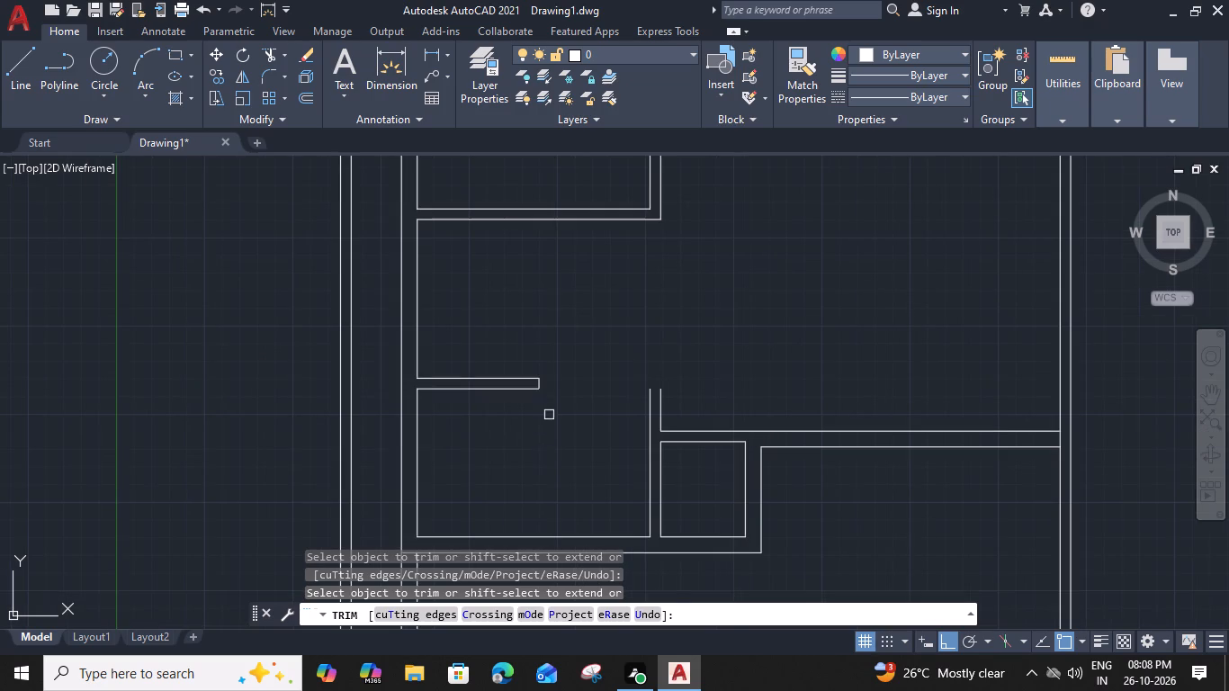
pyautogui.press('Escape')
# Extend the short stub partition's lower line to the 6" vertical partition's right line, and trim the span between them to cap the vertical partition.
pyautogui.press('e')
pyautogui.press('x')
pyautogui.press('space')
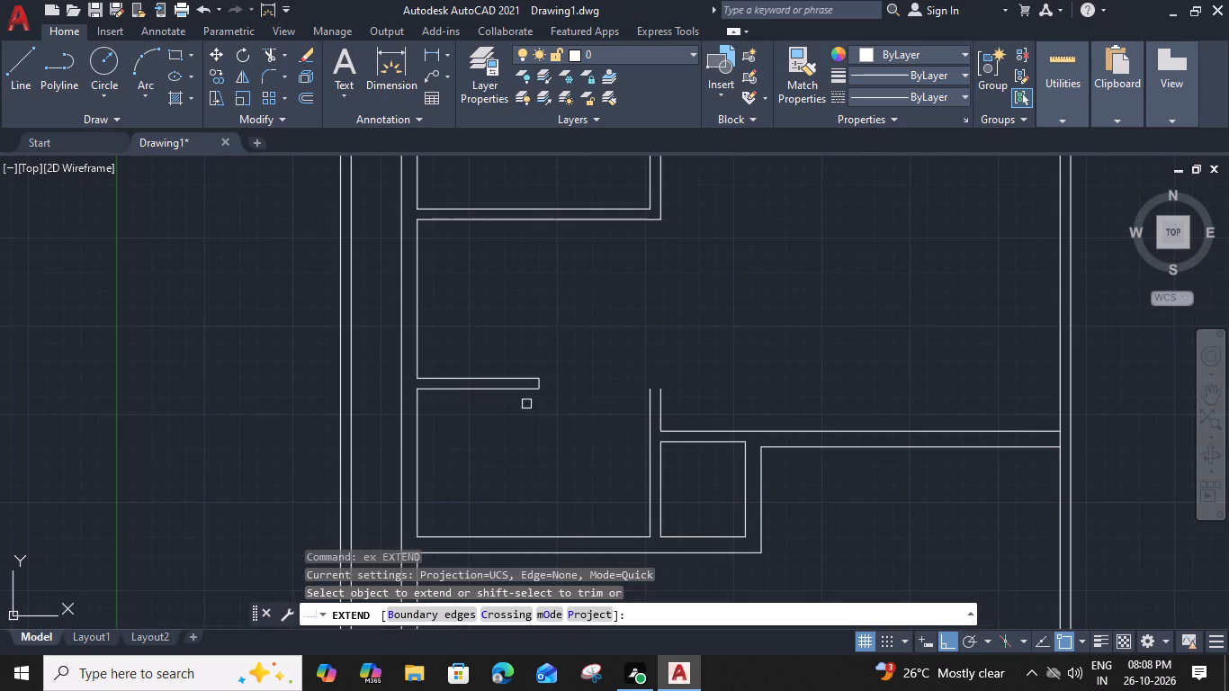
pyautogui.click(525, 390)
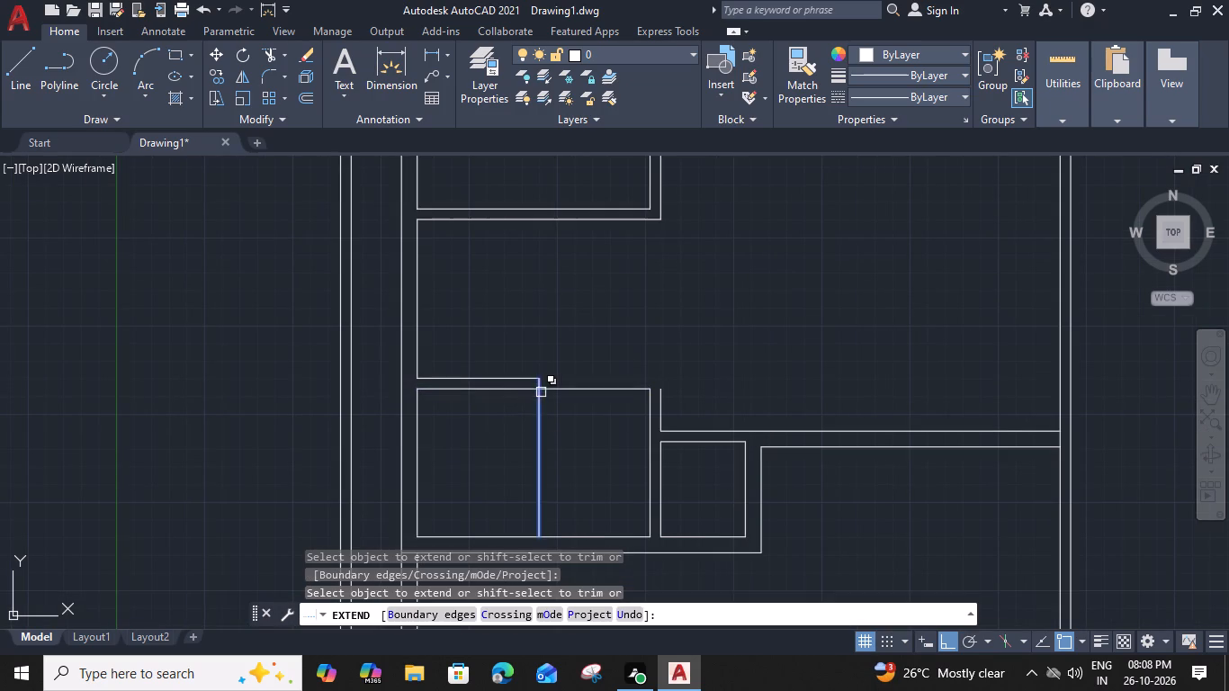
pyautogui.click(560, 394)
pyautogui.click(570, 378)
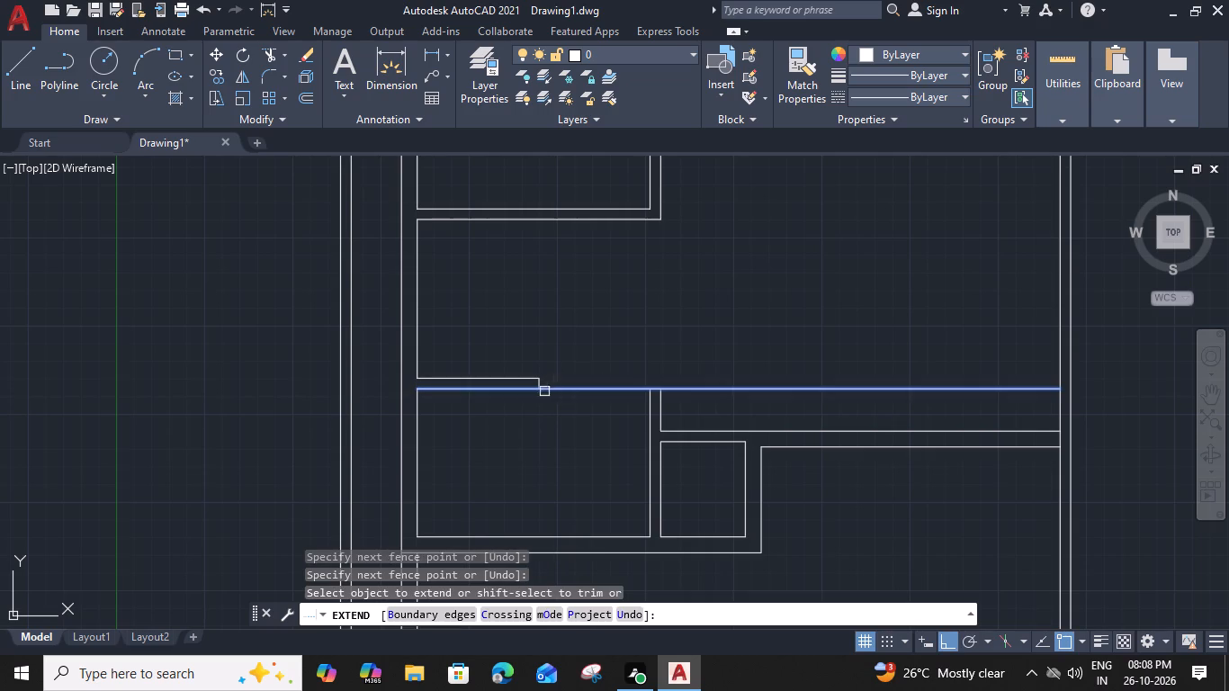
pyautogui.keyDown('shift'); pyautogui.click(601, 389); pyautogui.keyUp('shift')
pyautogui.press('Escape')
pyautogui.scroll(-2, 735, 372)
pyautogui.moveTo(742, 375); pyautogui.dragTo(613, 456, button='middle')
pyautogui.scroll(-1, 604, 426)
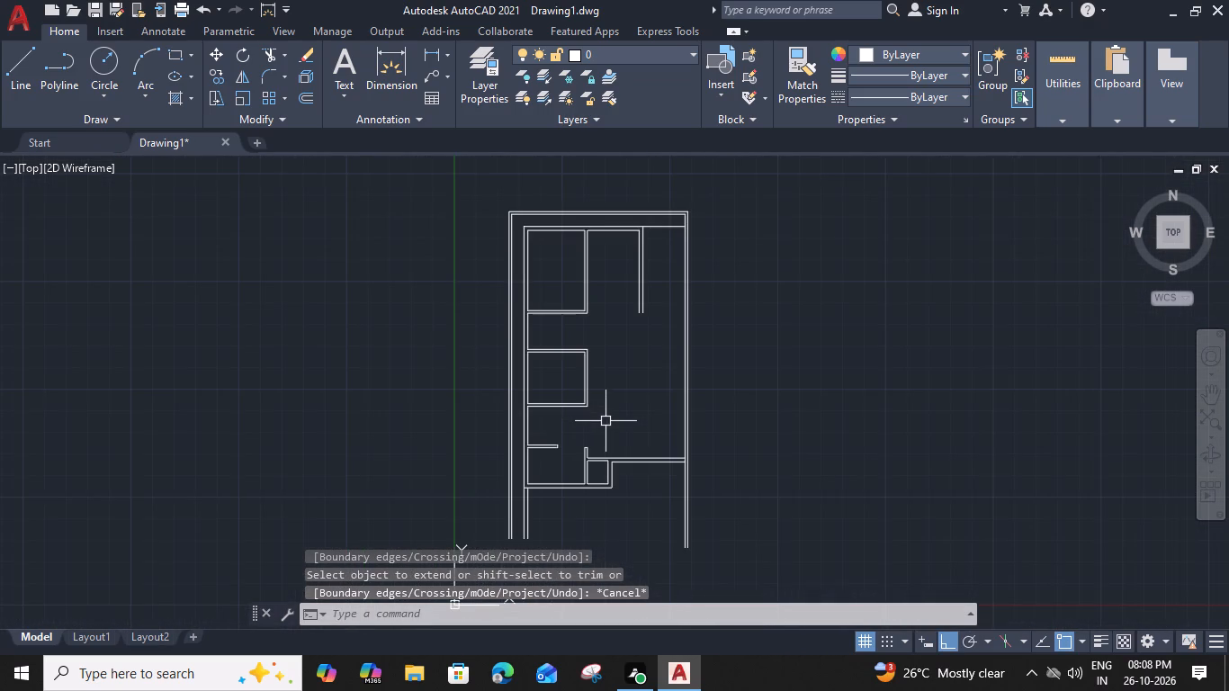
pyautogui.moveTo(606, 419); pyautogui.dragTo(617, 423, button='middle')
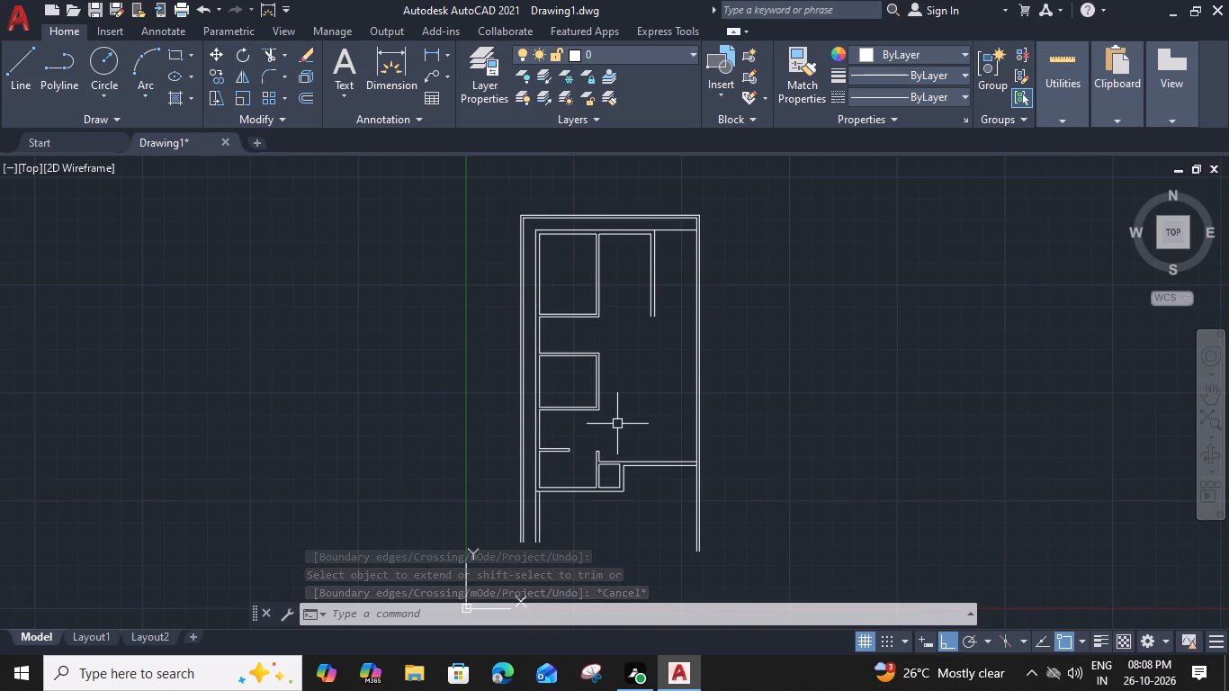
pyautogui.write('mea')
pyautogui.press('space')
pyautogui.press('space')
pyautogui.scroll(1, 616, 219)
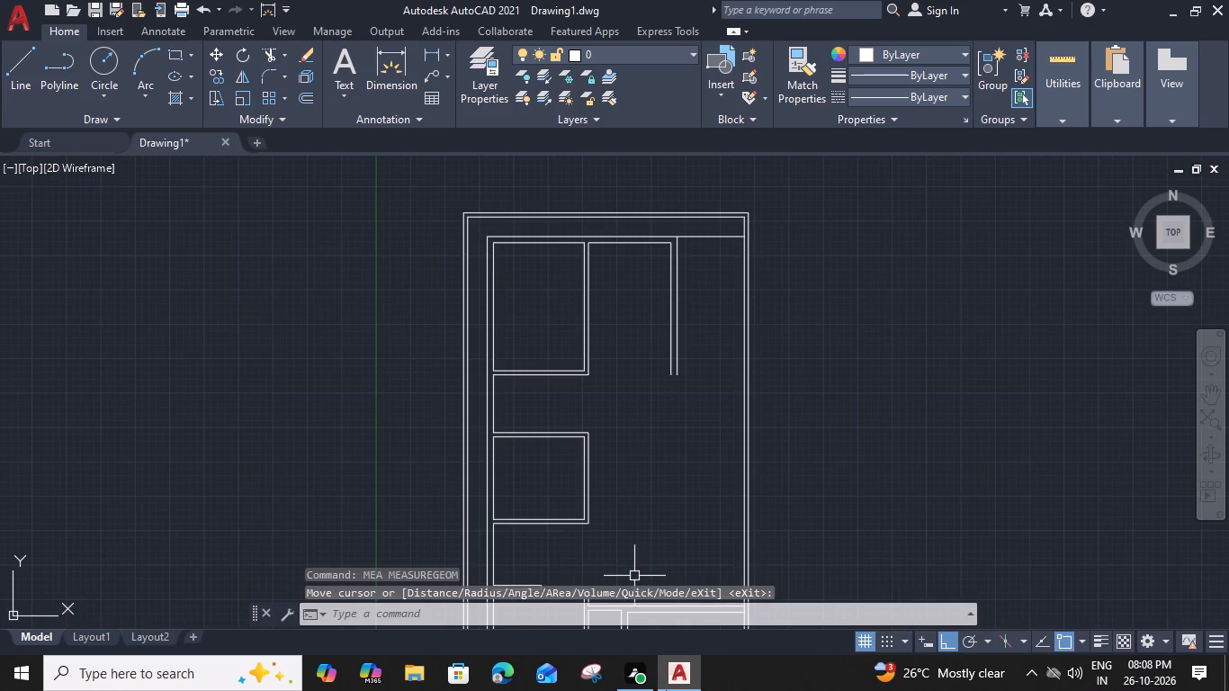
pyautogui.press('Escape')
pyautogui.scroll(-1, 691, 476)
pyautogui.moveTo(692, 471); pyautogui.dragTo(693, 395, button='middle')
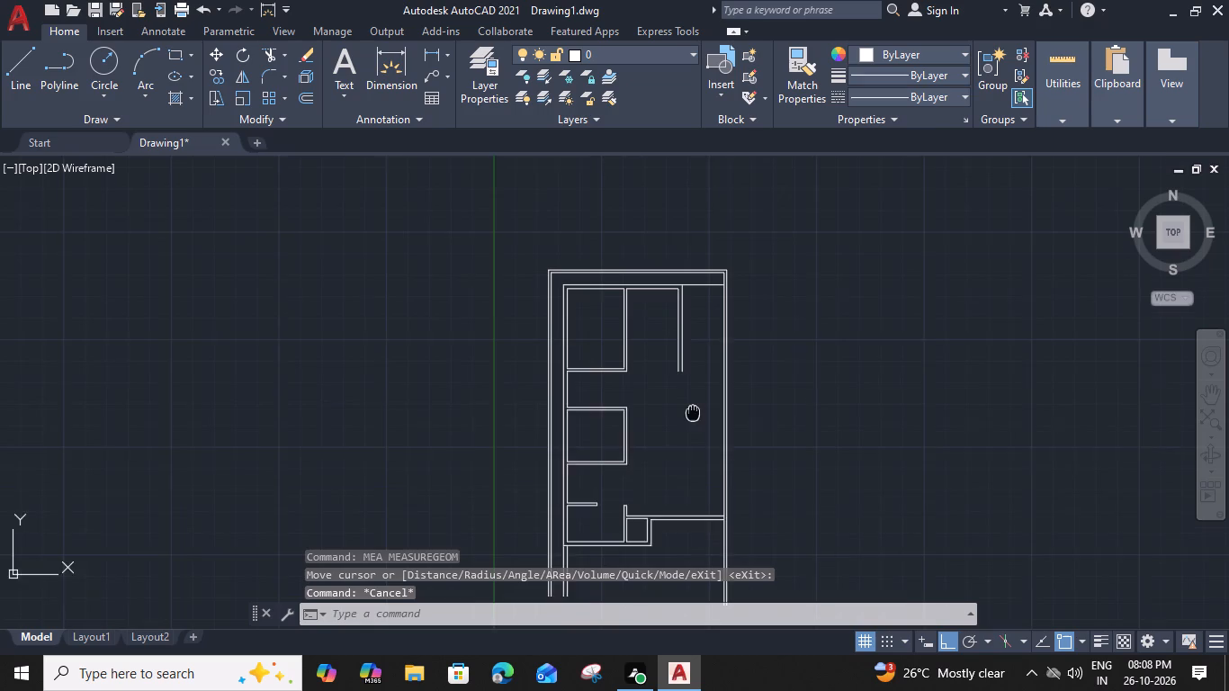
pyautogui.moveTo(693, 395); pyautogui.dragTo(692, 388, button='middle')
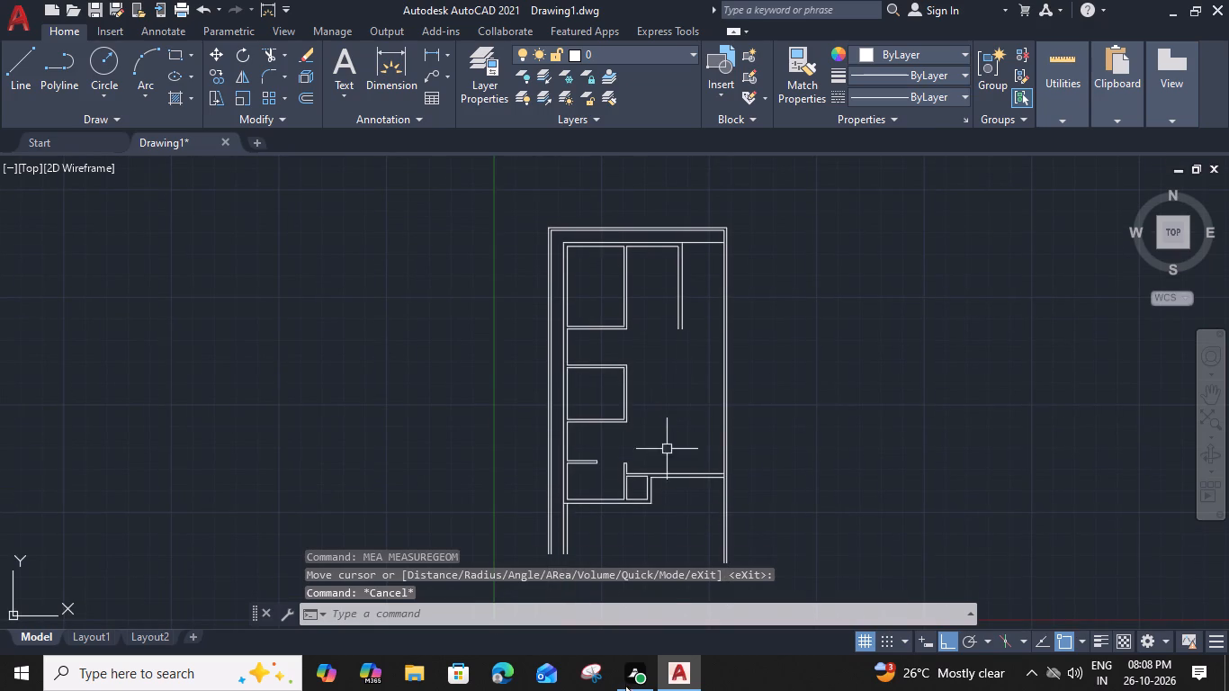
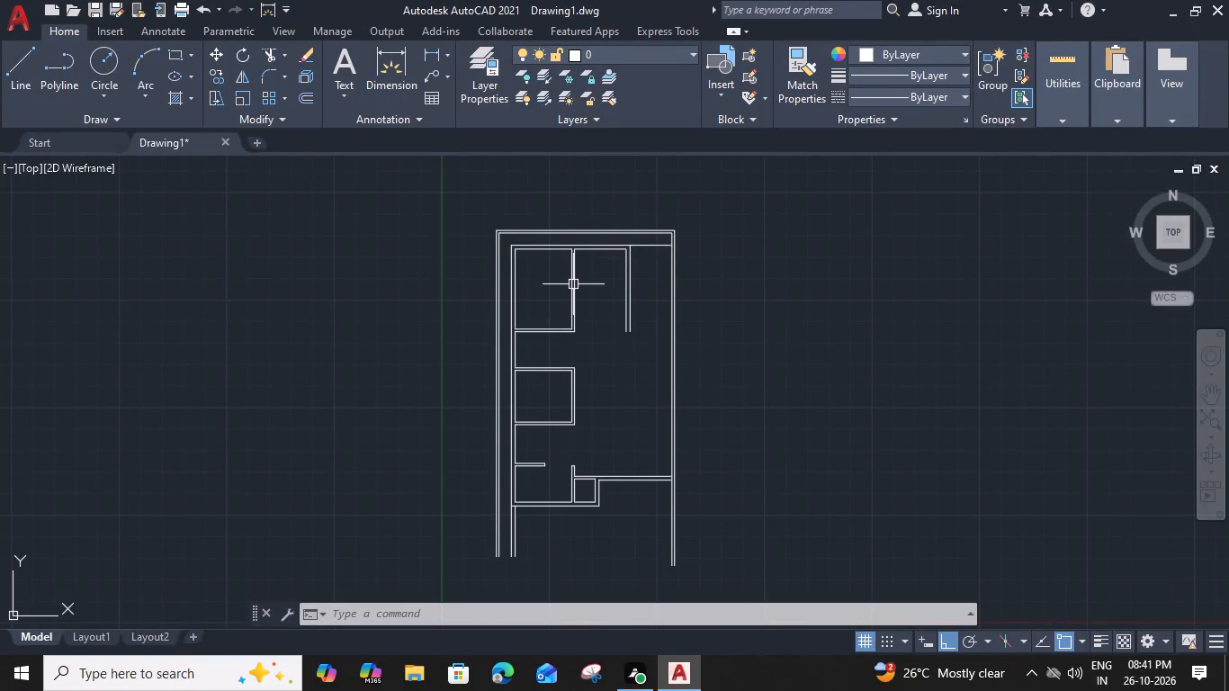
# Offset the left line of the 6" vertical partition in the top-left room 4' to the left.
pyautogui.scroll(3, 572, 248)
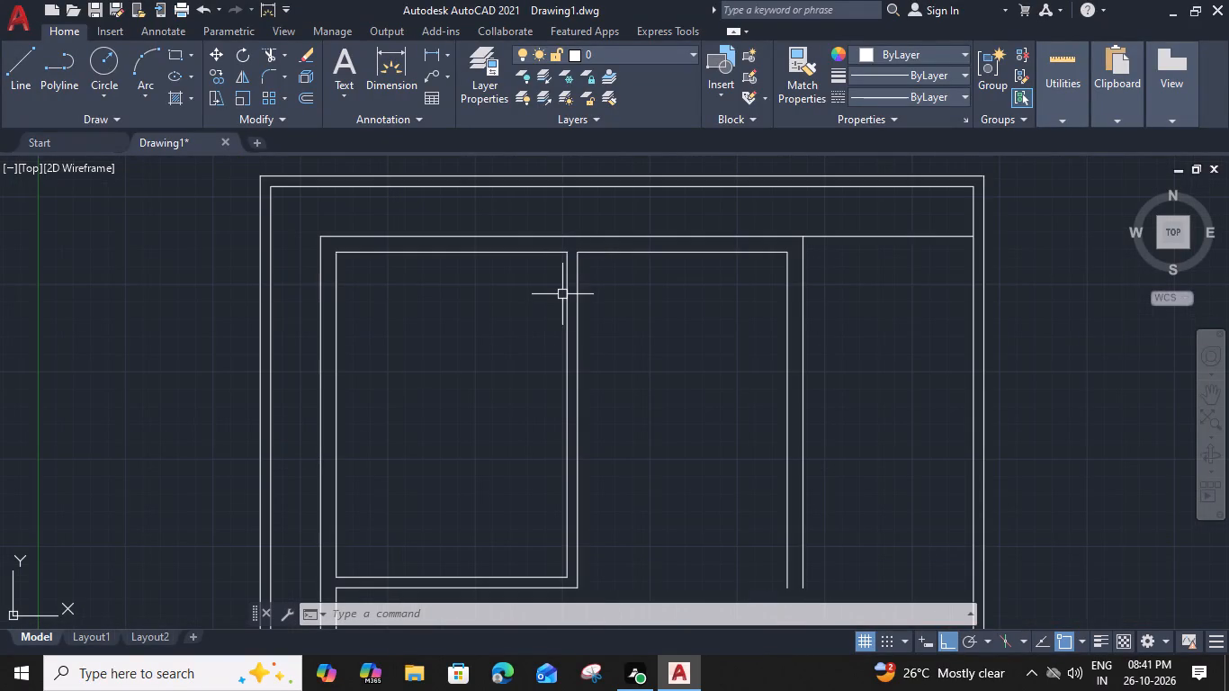
pyautogui.click(564, 296)
pyautogui.write('o')
pyautogui.press('space')
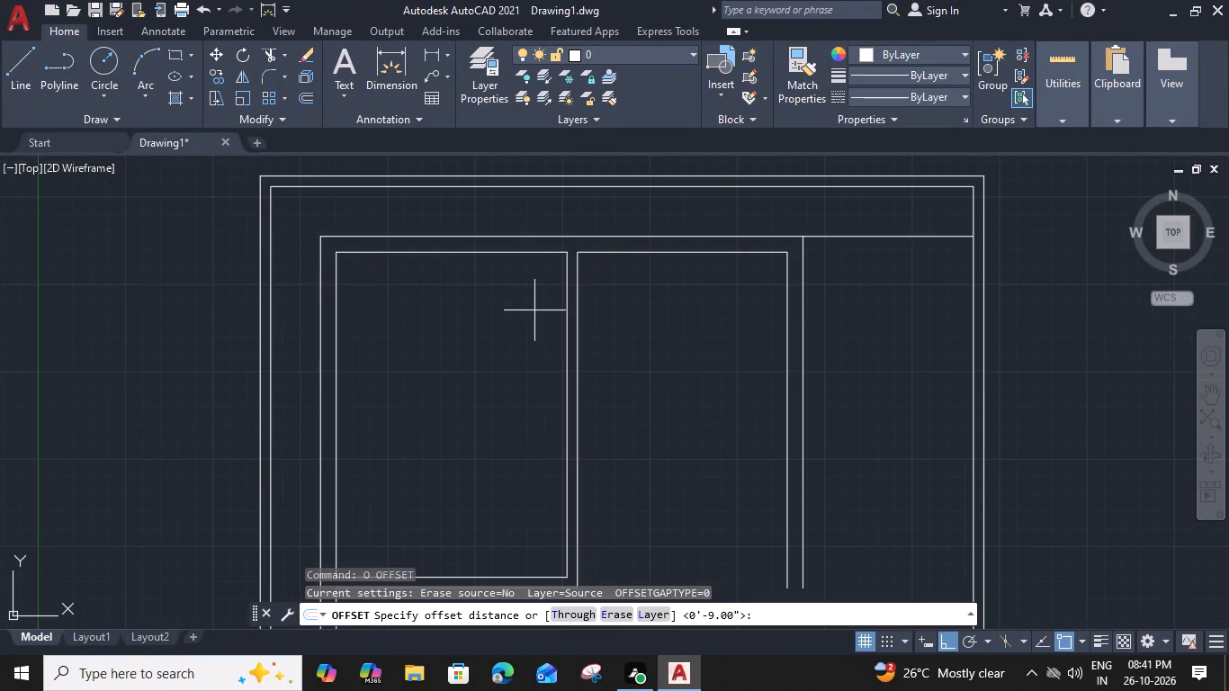
pyautogui.write("4'")
pyautogui.press('space')
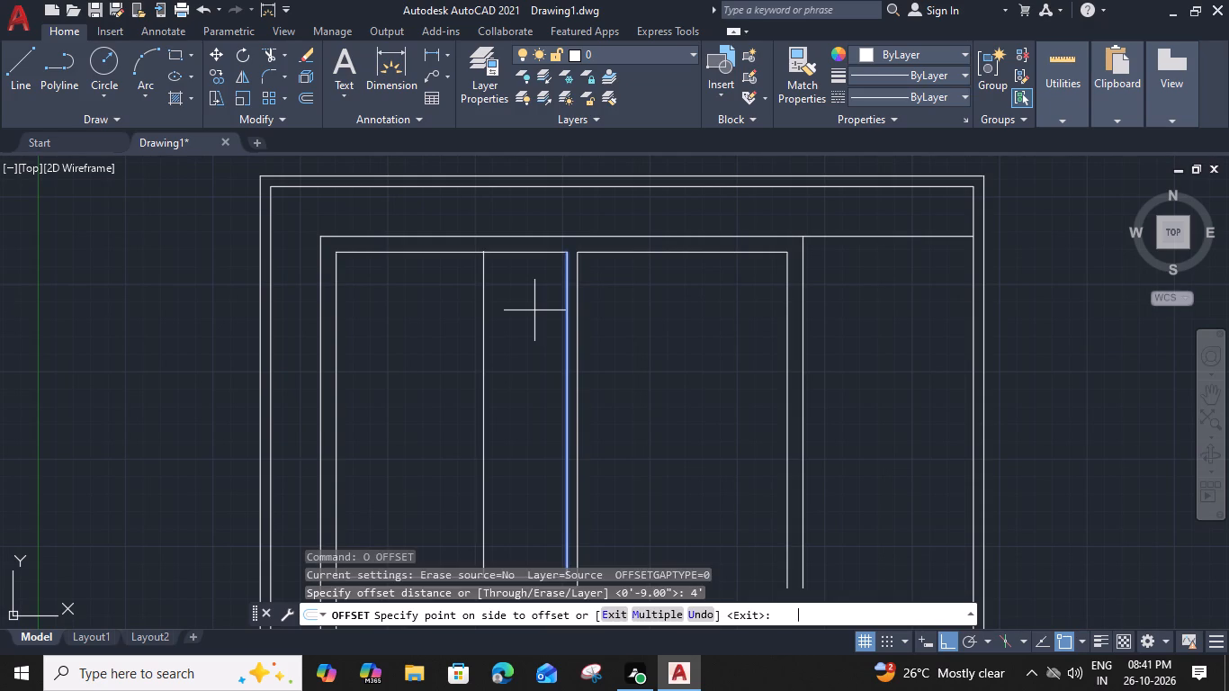
pyautogui.click(444, 336)
pyautogui.press('Escape')
# Offset the new vertical line 6" to the left to form a partition inside the top-left room.
pyautogui.click(481, 335)
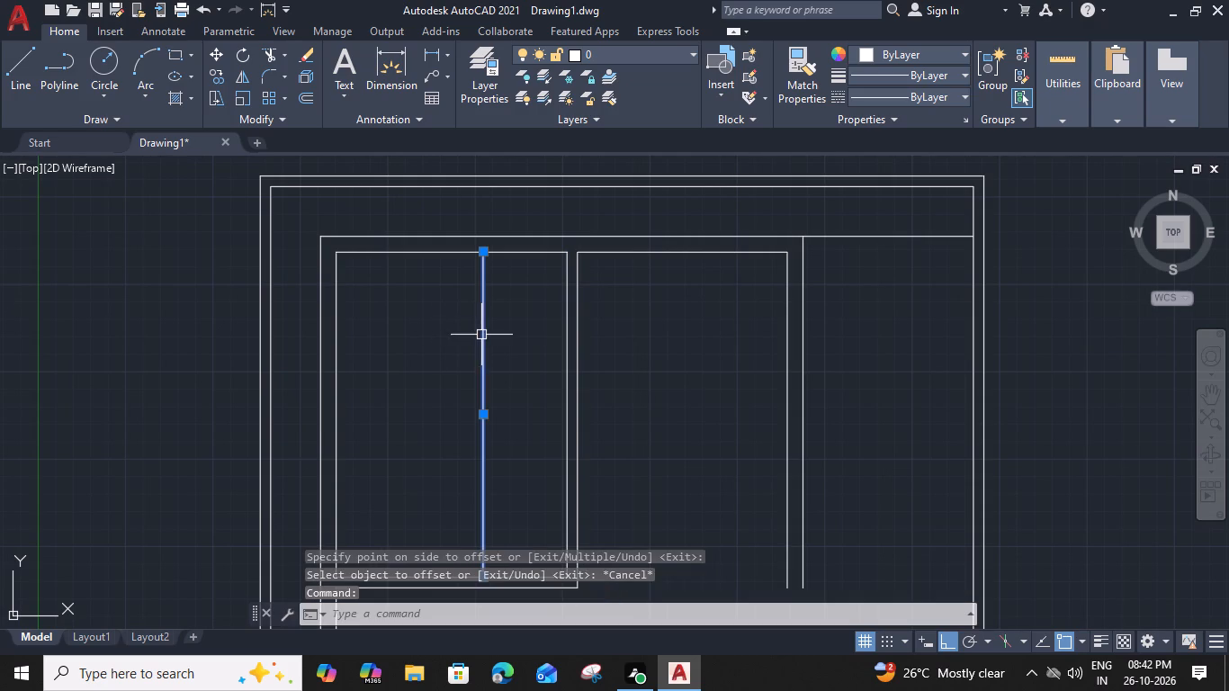
pyautogui.write('o 6"')
pyautogui.press('Return')
pyautogui.click(417, 340)
pyautogui.press('Escape')
# Trim the top inner wall line between the two lines of the new vertical partition.
pyautogui.write('tr')
pyautogui.press('space')
pyautogui.scroll(2, 467, 186)
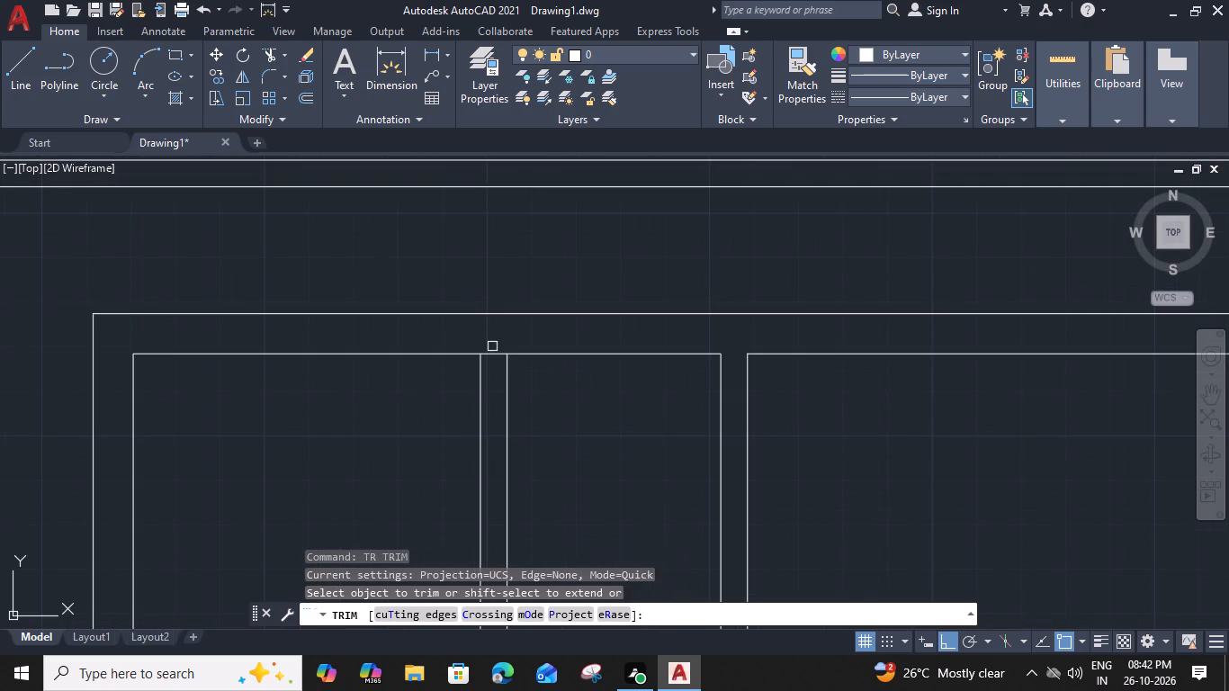
pyautogui.click(489, 354)
pyautogui.scroll(-2, 489, 354)
pyautogui.press('Escape')
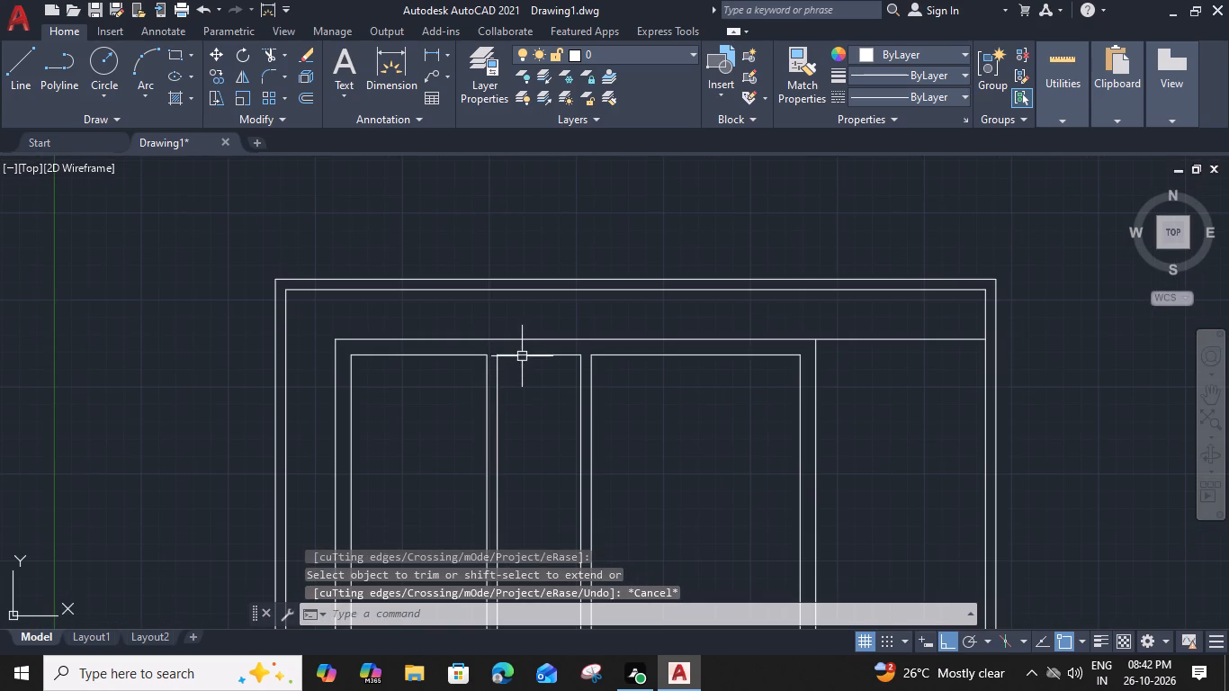
# Offset the top line of the narrow 4'-wide compartment 7' downward.
pyautogui.click(523, 353)
pyautogui.write('o')
pyautogui.press('space')
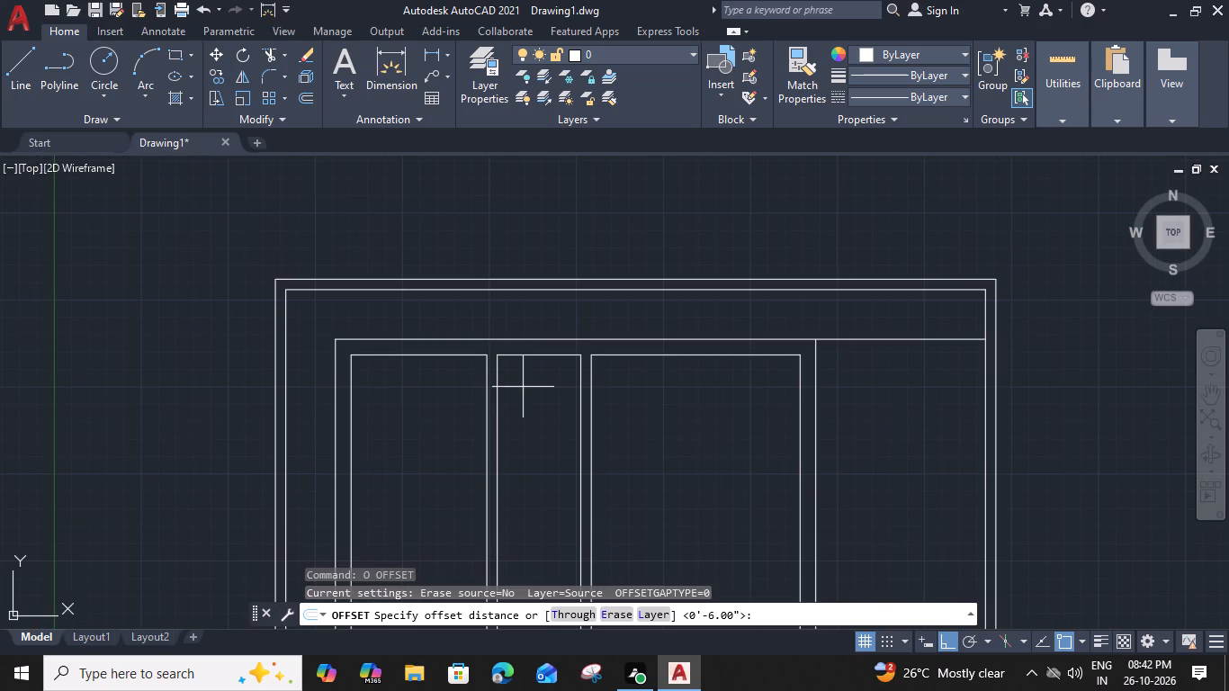
pyautogui.write("7'")
pyautogui.press('space')
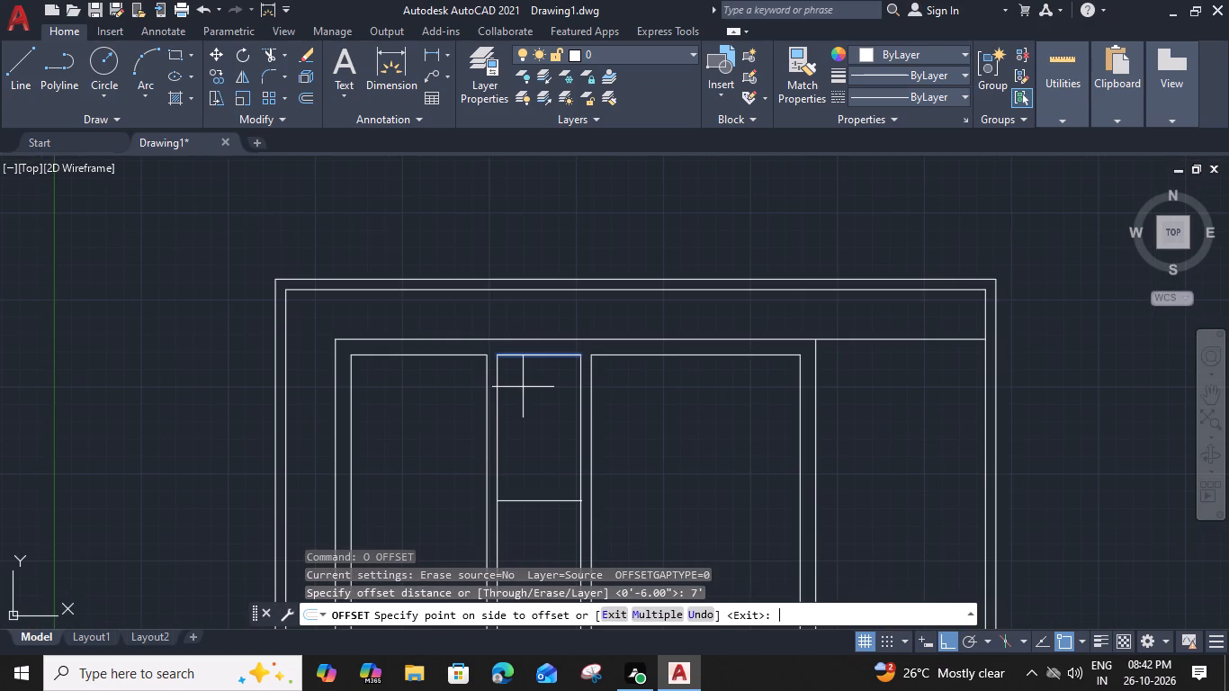
pyautogui.click(534, 481)
pyautogui.moveTo(534, 476); pyautogui.dragTo(539, 382, button='middle')
pyautogui.click(537, 465)
pyautogui.press('Escape')
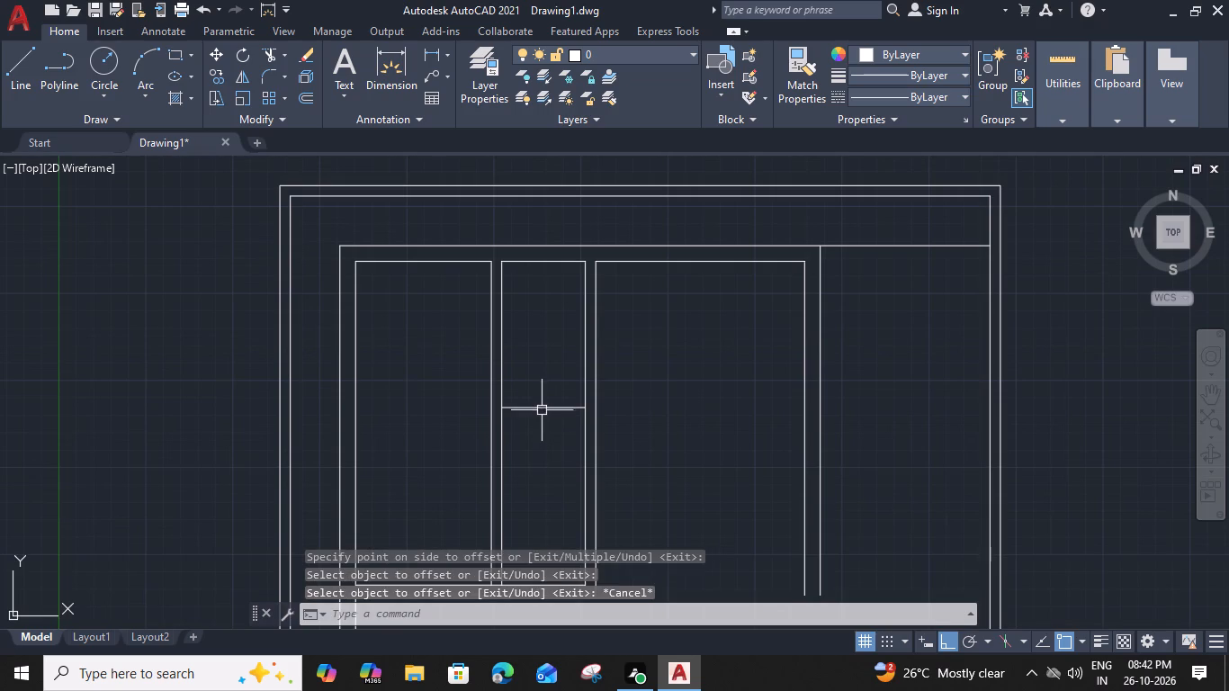
# Offset the compartment's new horizontal line 6" downward to form its lower partition.
pyautogui.click(542, 408)
pyautogui.write('o 6"')
pyautogui.press('Return')
pyautogui.click(542, 467)
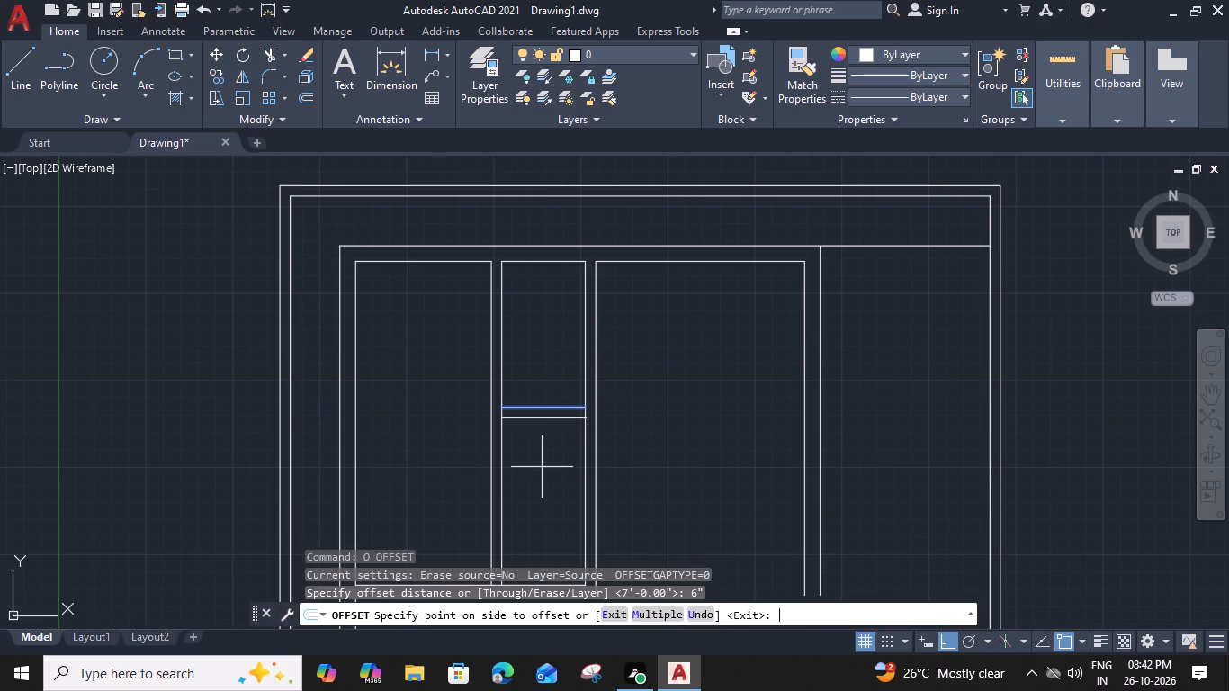
pyautogui.click(544, 467)
pyautogui.press('Escape')
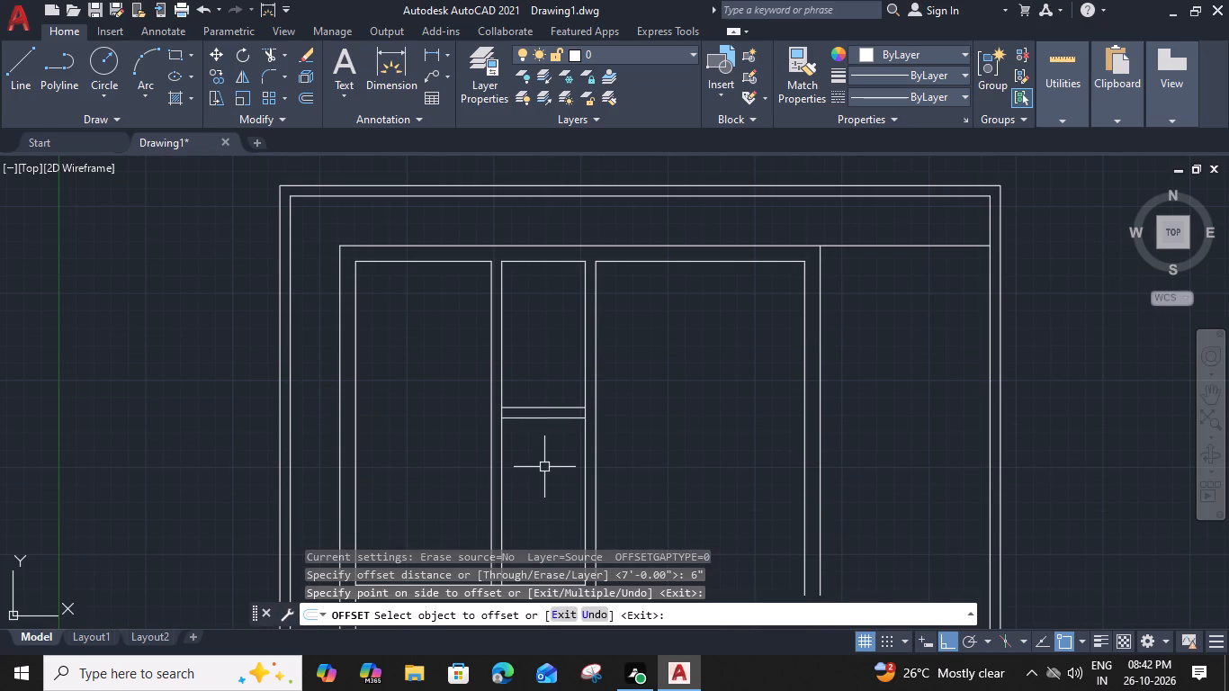
# Extend the compartment's lower partition line to its left wall's outer line, and trim the vertical lines below and the overlaps at both wall junctions.
pyautogui.write('ex')
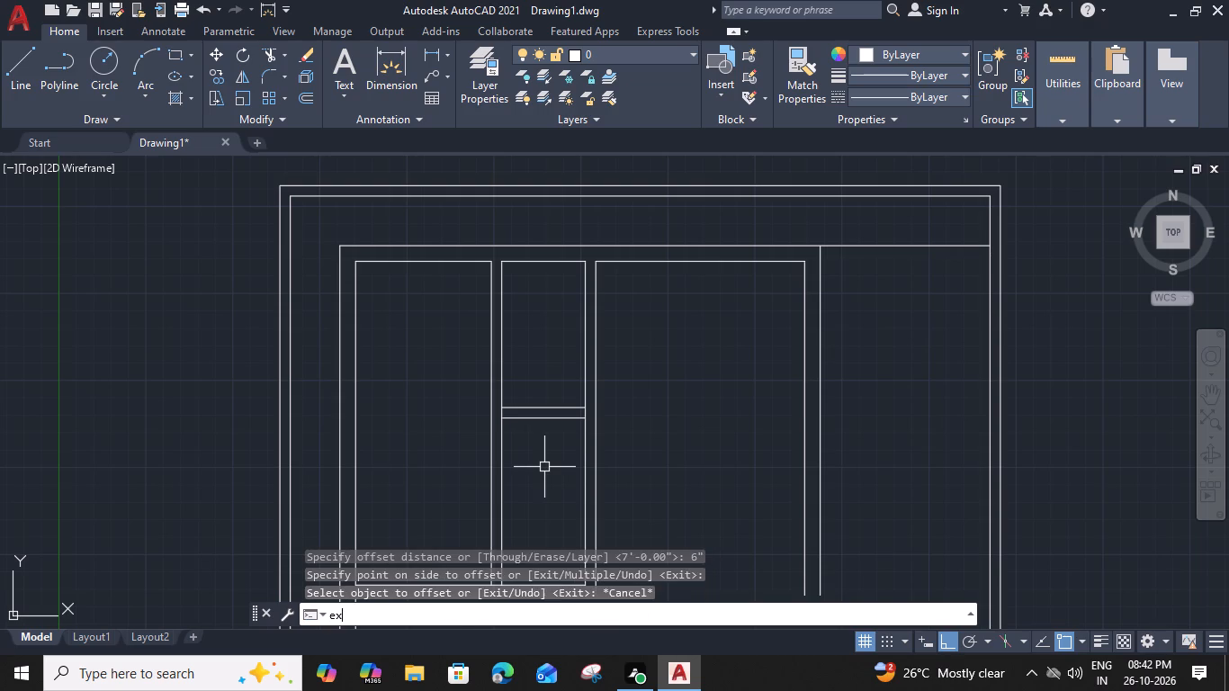
pyautogui.press('space')
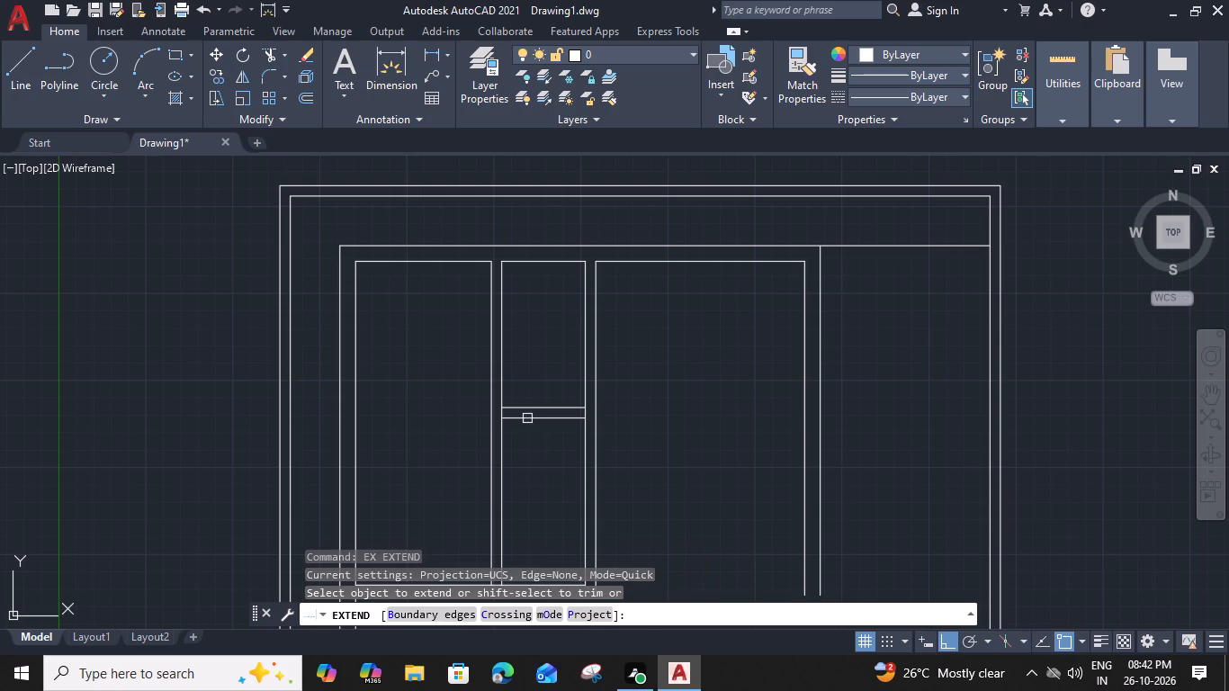
pyautogui.click(527, 417)
pyautogui.keyDown('shift'); pyautogui.click(525, 461); pyautogui.keyUp('shift')
pyautogui.keyDown('shift'); pyautogui.click(482, 471); pyautogui.keyUp('shift')
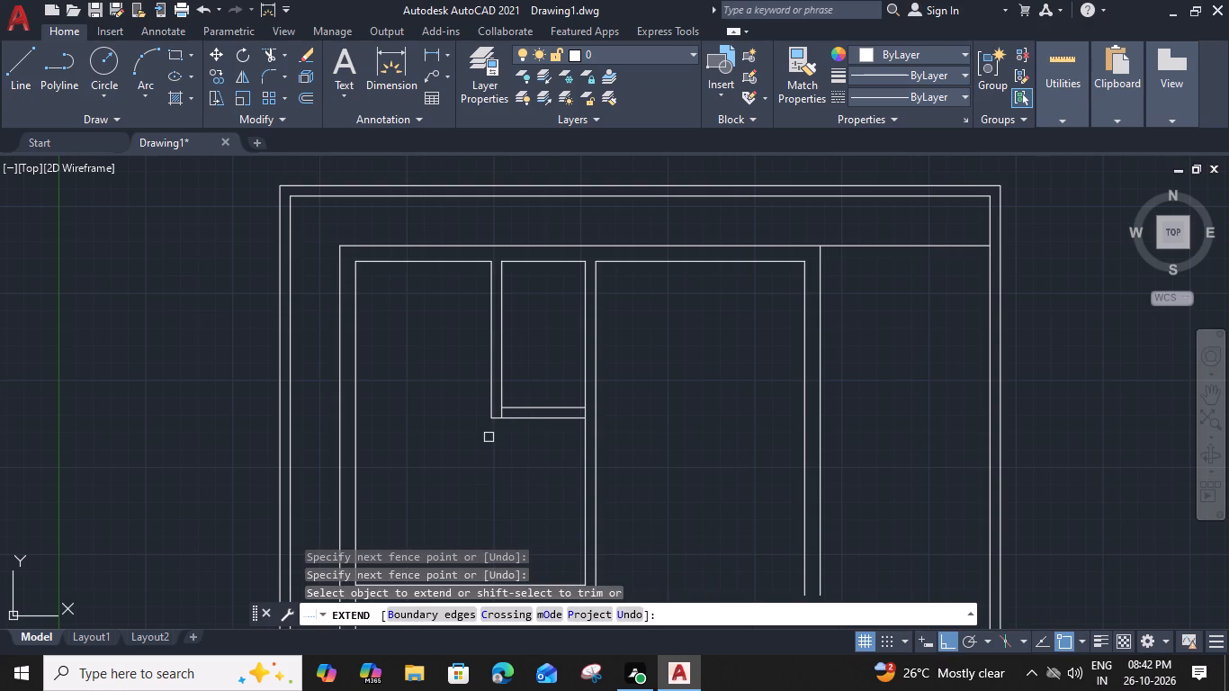
pyautogui.keyDown('shift'); pyautogui.scroll(2, 492, 418); pyautogui.keyUp('shift')
pyautogui.keyDown('shift'); pyautogui.click(516, 406); pyautogui.keyUp('shift')
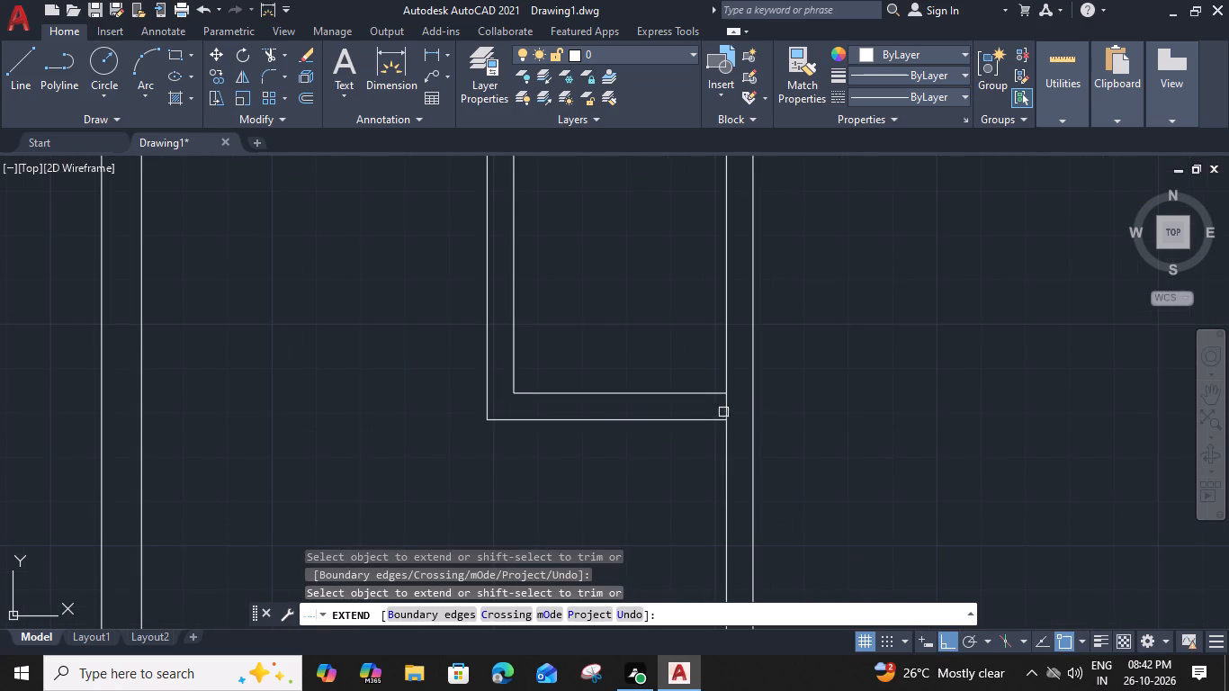
pyautogui.keyDown('shift'); pyautogui.click(725, 404); pyautogui.keyUp('shift')
pyautogui.scroll(-3, 725, 404)
pyautogui.moveTo(680, 441); pyautogui.dragTo(539, 429, button='middle')
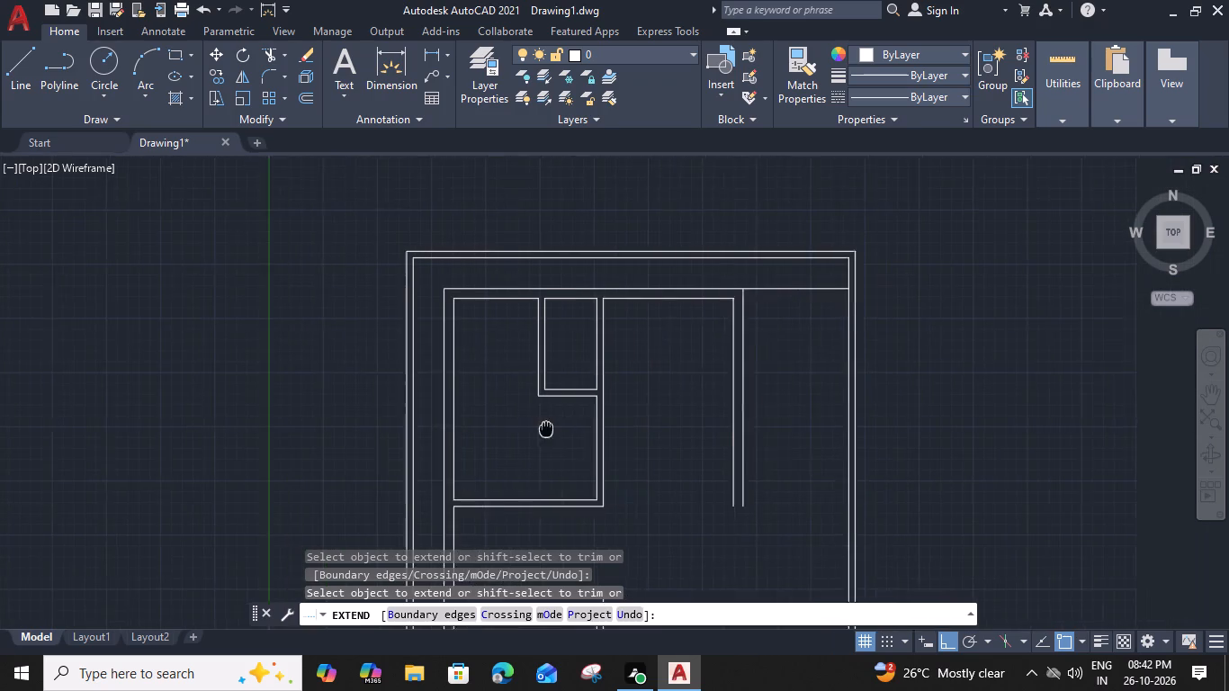
pyautogui.moveTo(539, 429); pyautogui.dragTo(515, 433, button='middle')
pyautogui.press('Escape')
# Offset the top inner line of the room right of the 4' compartment 4' downward.
pyautogui.click(677, 299)
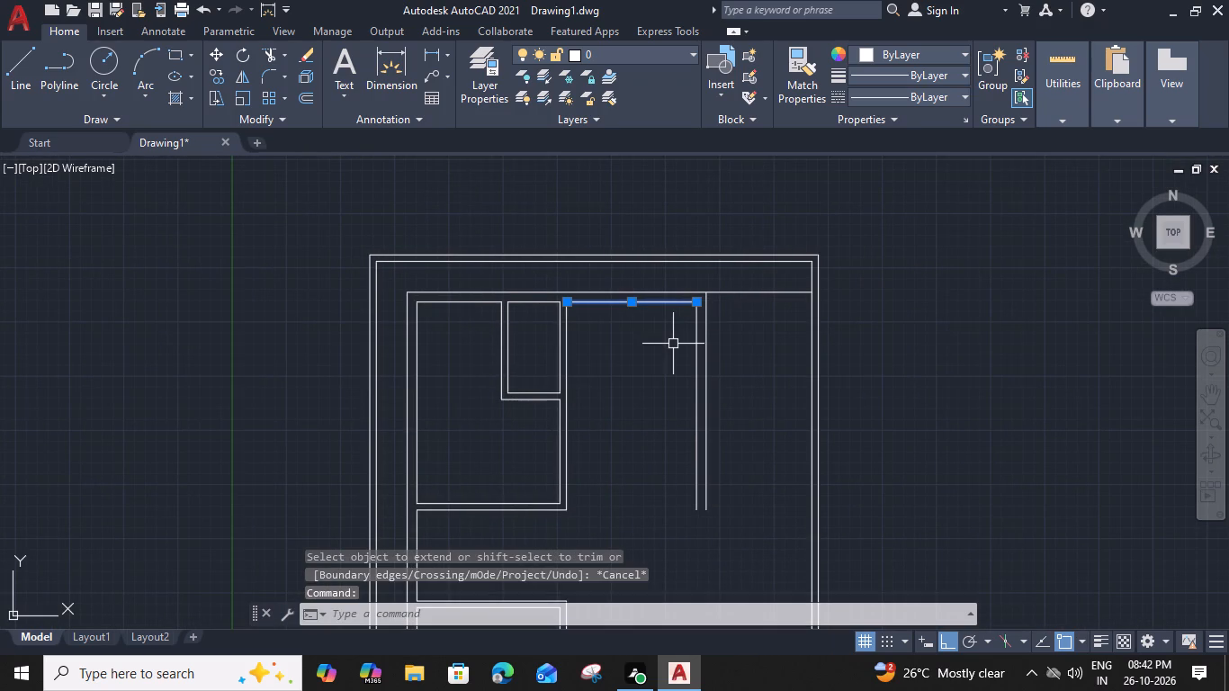
pyautogui.write('o')
pyautogui.press('space')
pyautogui.press('4')
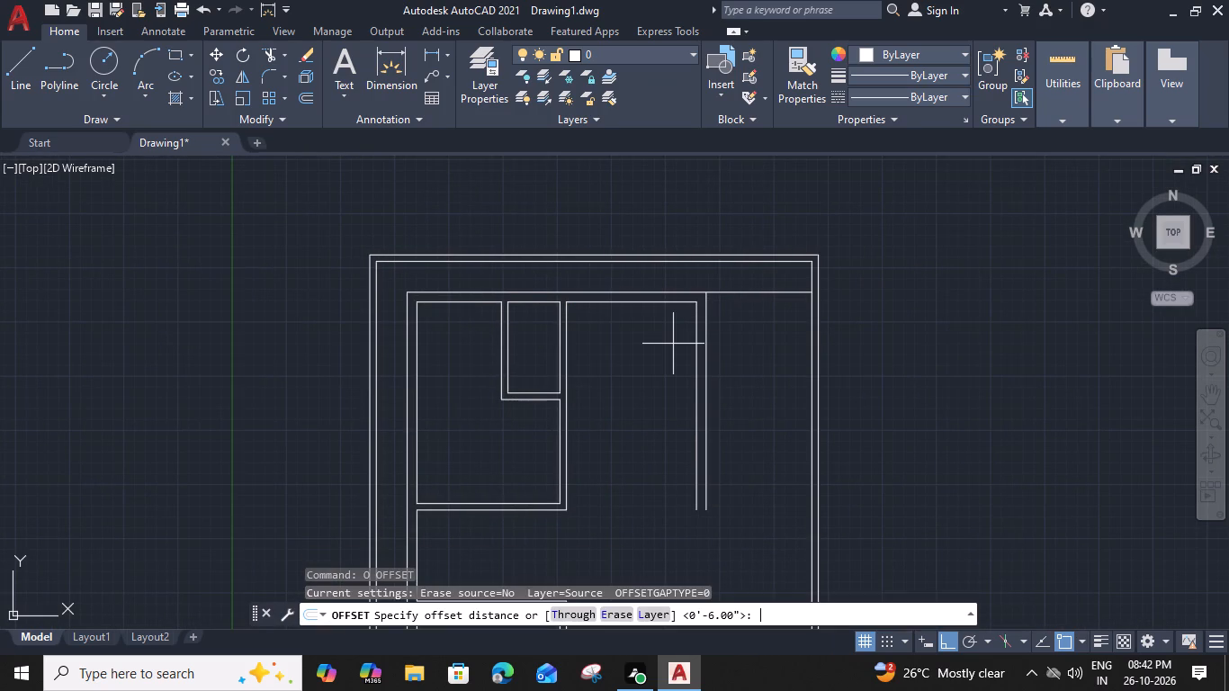
pyautogui.write("'")
pyautogui.press('space')
pyautogui.click(668, 356)
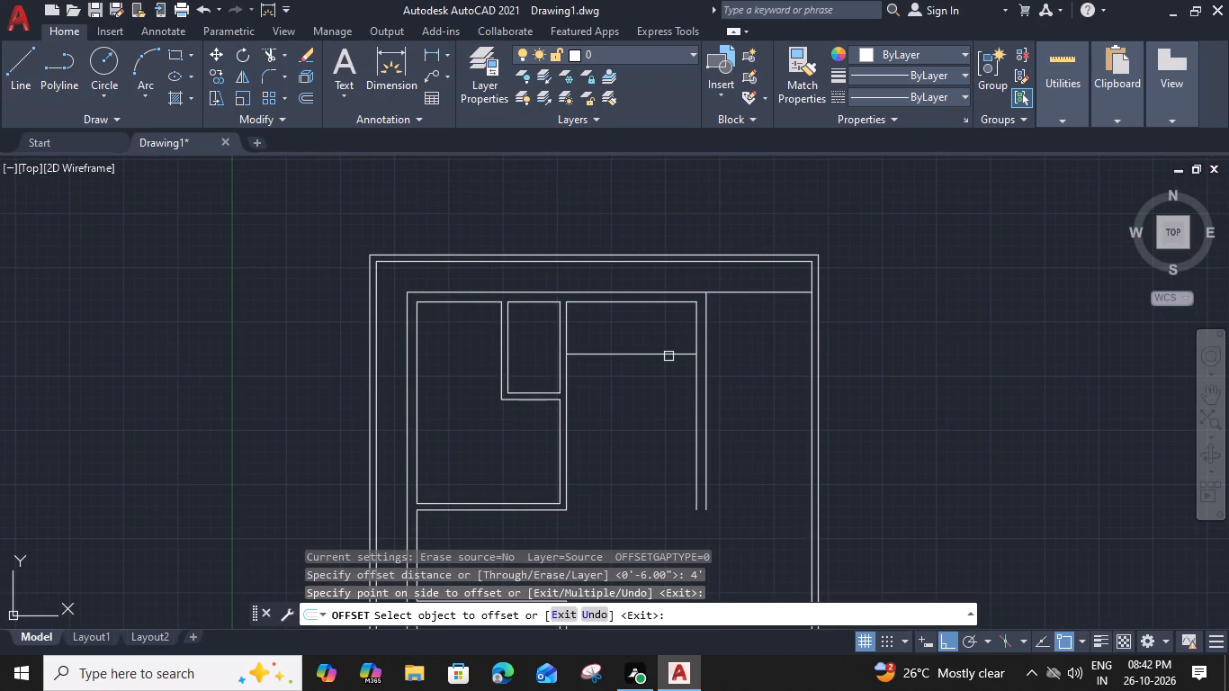
pyautogui.press('Escape')
# Offset that room's new horizontal line 6" downward to form a partition.
pyautogui.click(668, 356)
pyautogui.write('o')
pyautogui.press('space')
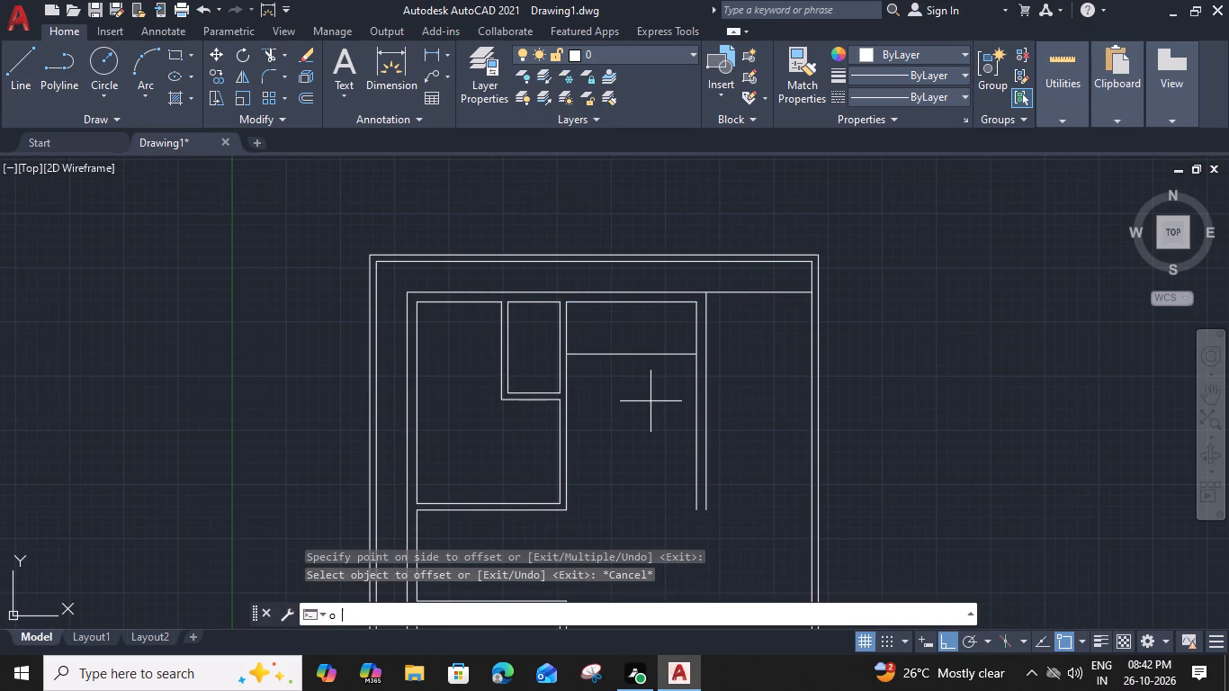
pyautogui.press('6')
pyautogui.hotkey('shift', '"')
pyautogui.press('Return')
pyautogui.click(650, 399)
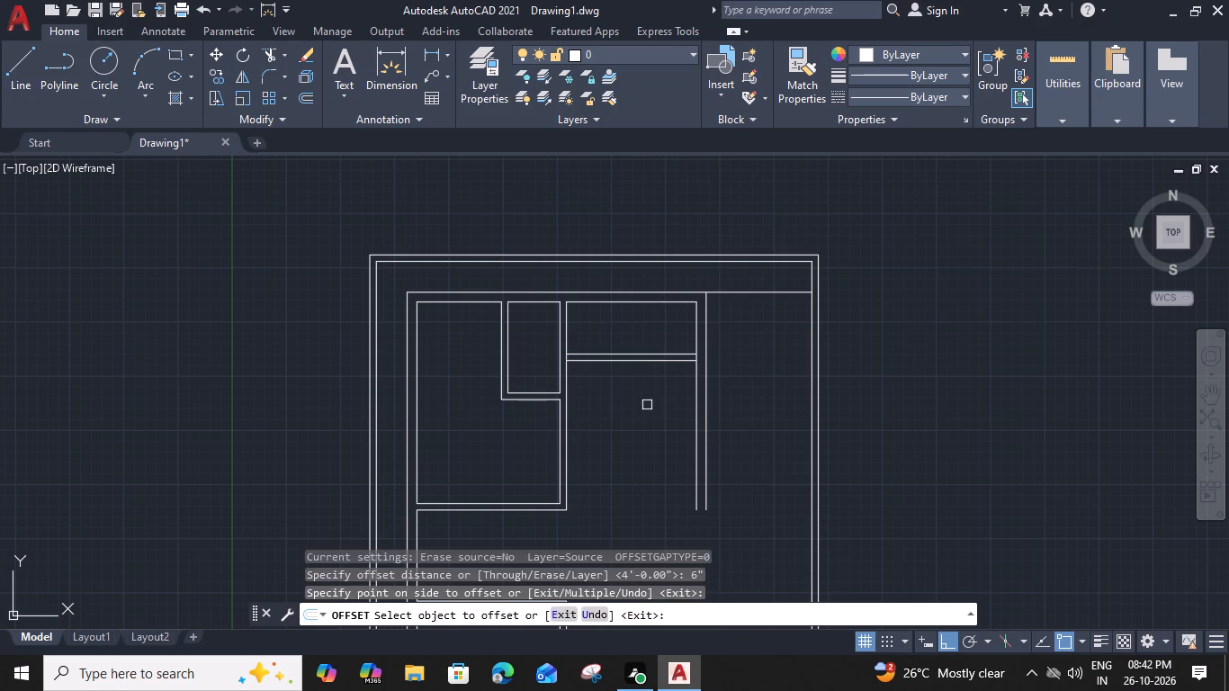
pyautogui.press('Escape')
# Trim the right wall's inner line between the two lines of the new horizontal partition.
pyautogui.write('tr')
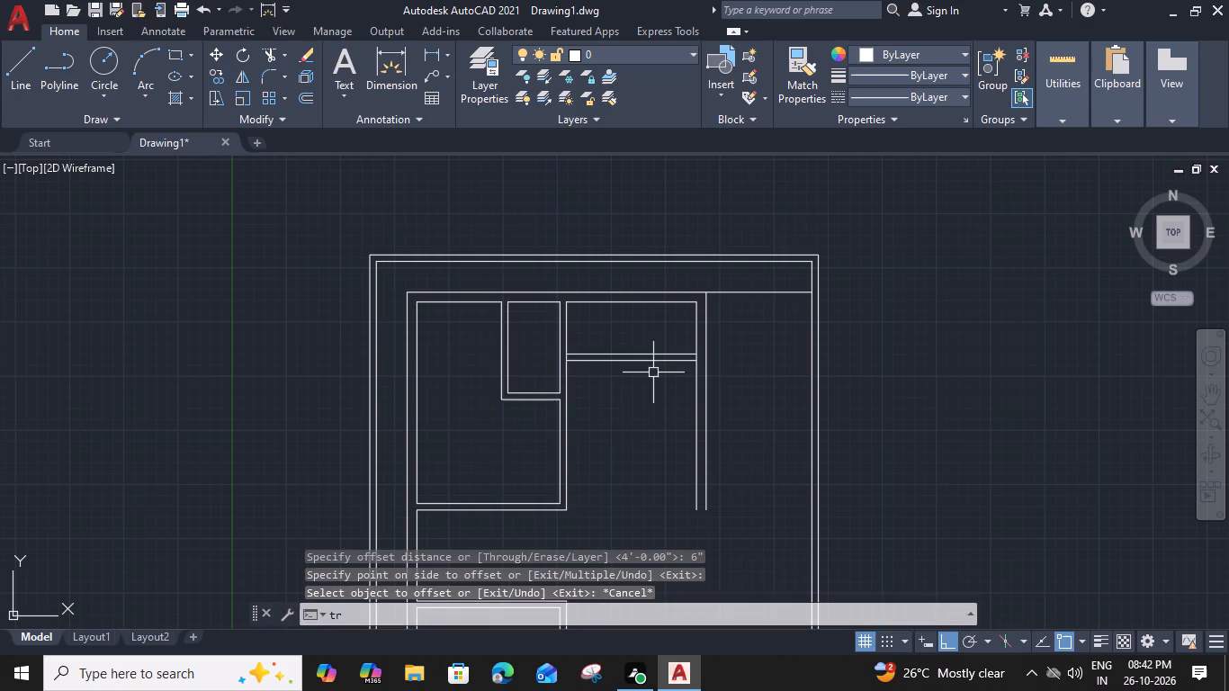
pyautogui.press('space')
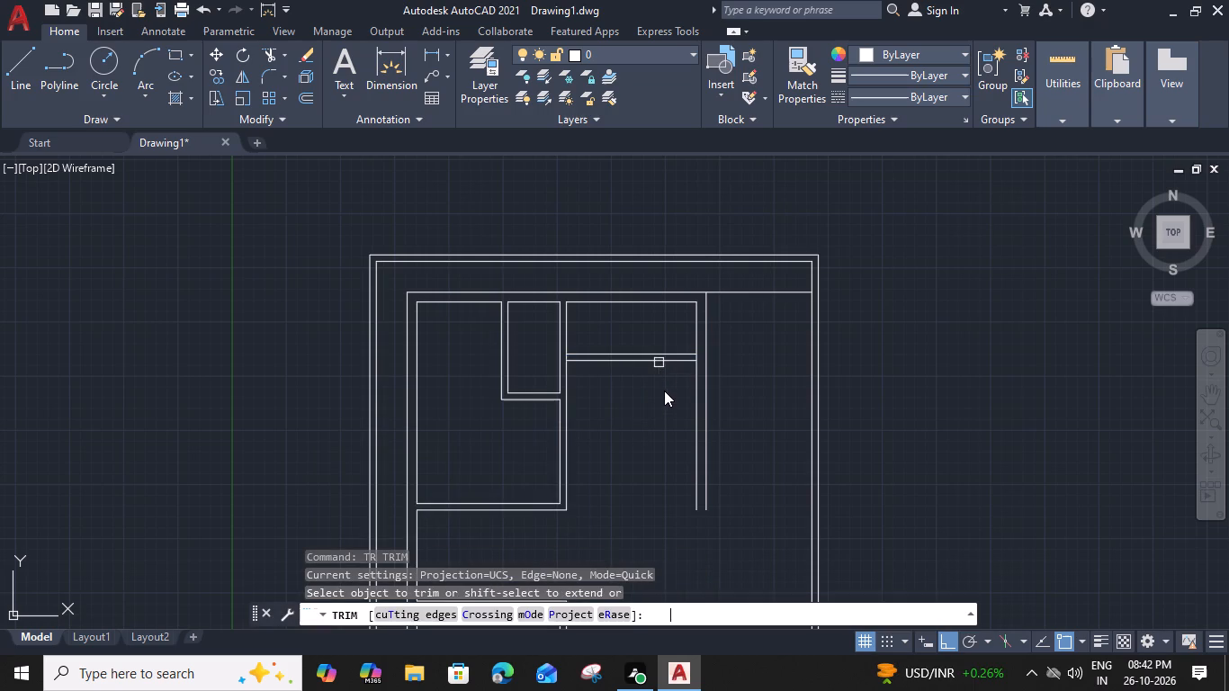
pyautogui.scroll(3, 678, 365)
pyautogui.click(758, 331)
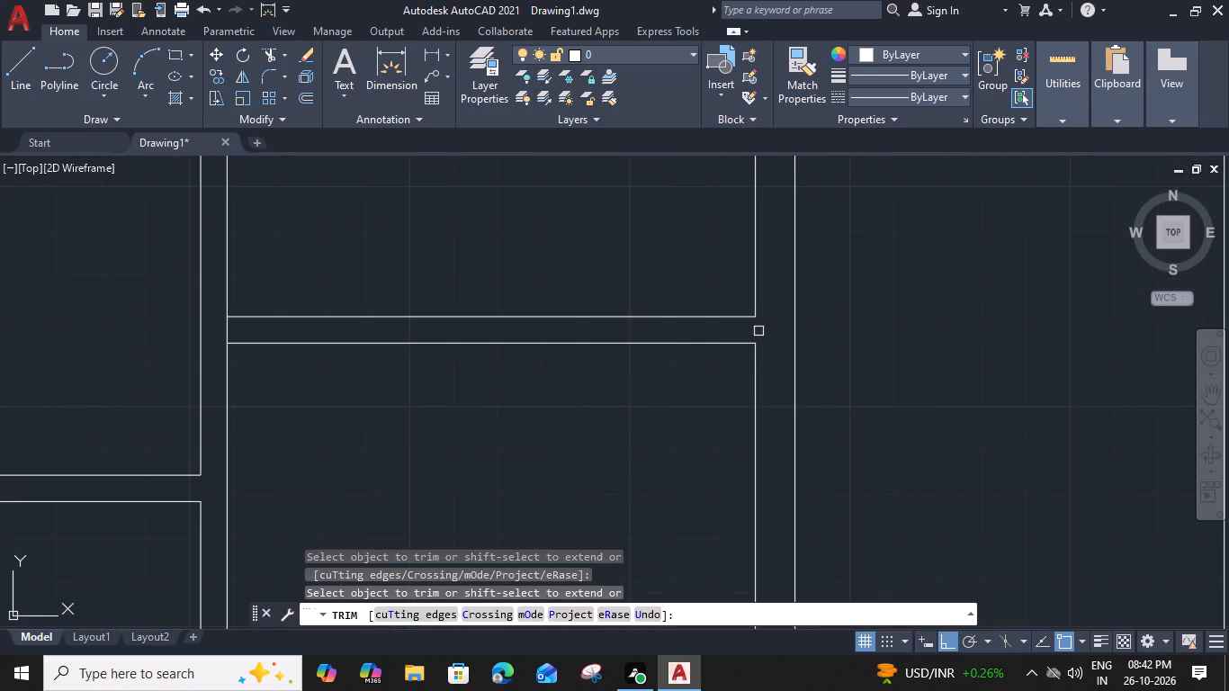
pyautogui.press('Escape')
# Offset the right wall's inner line above the horizontal partition 6'6" to the left.
pyautogui.moveTo(758, 331); pyautogui.dragTo(765, 542, button='middle')
pyautogui.click(768, 480)
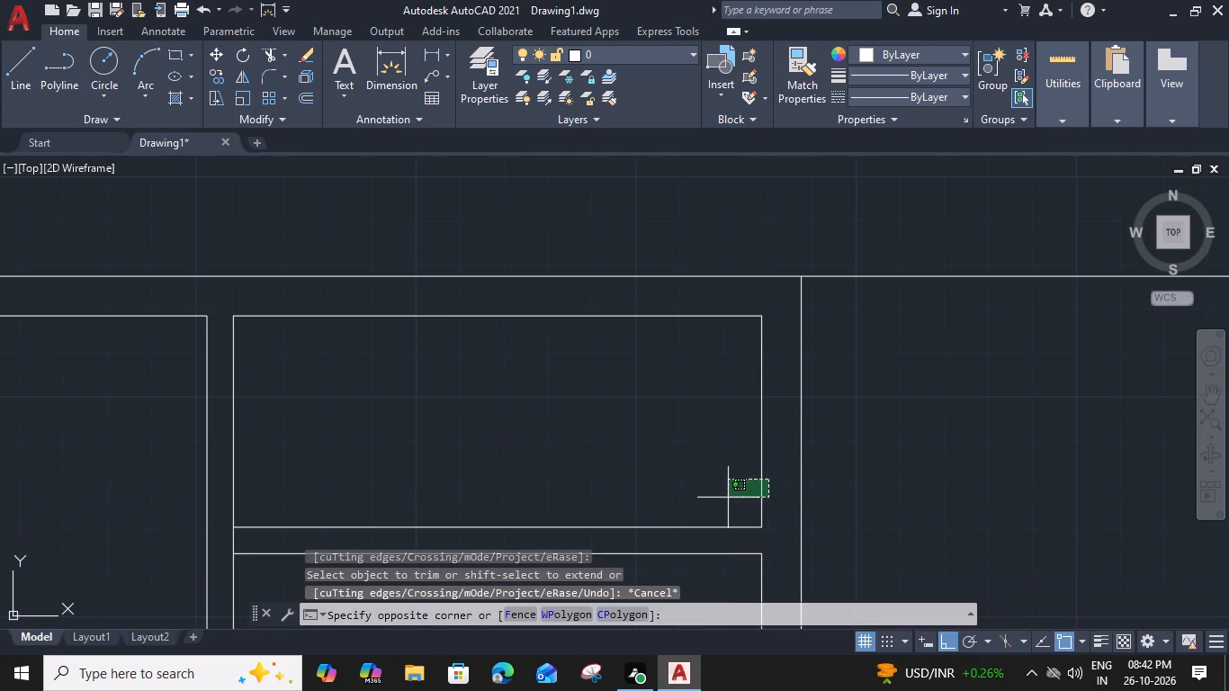
pyautogui.click(725, 498)
pyautogui.press('o')
pyautogui.press('space')
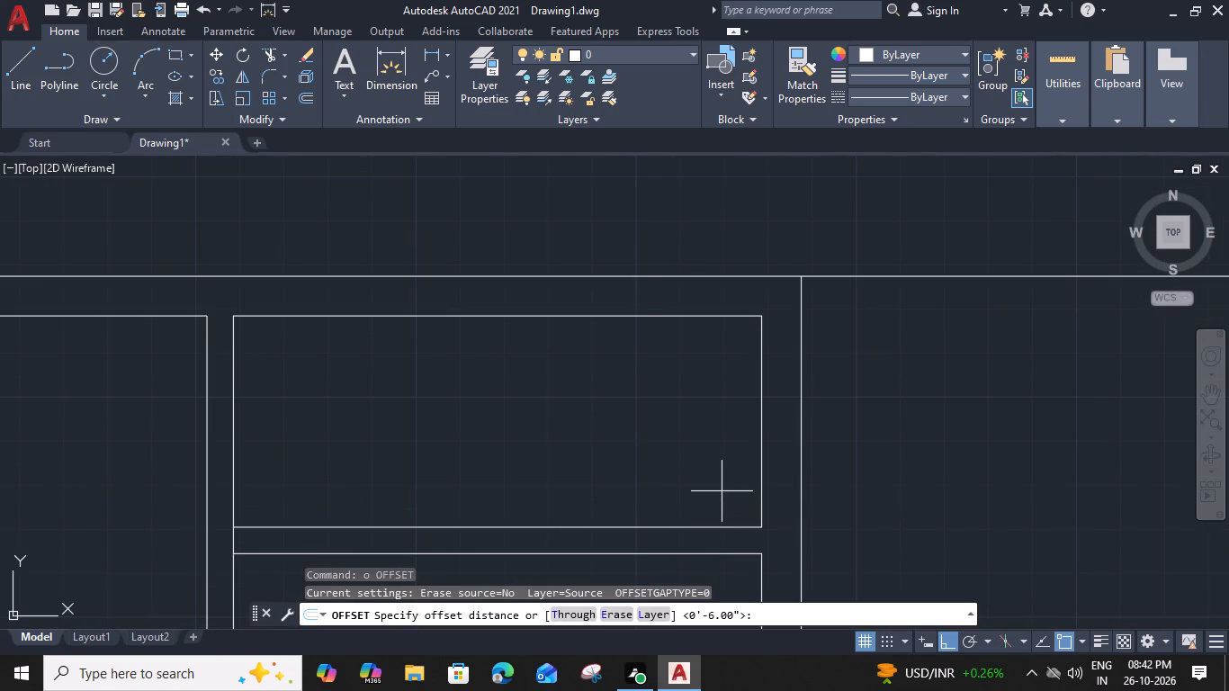
pyautogui.write('6\'6"')
pyautogui.press('Return')
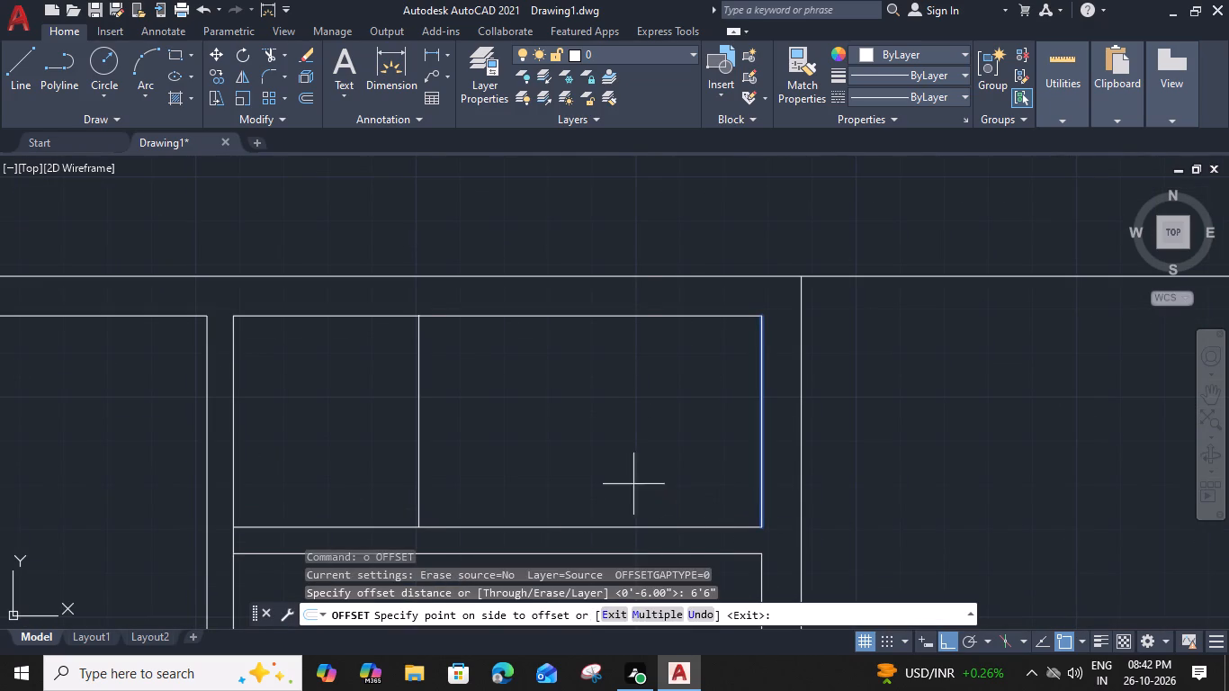
pyautogui.moveTo(632, 484); pyautogui.dragTo(619, 484)
pyautogui.moveTo(557, 477); pyautogui.dragTo(632, 439, button='middle')
pyautogui.click(606, 443)
pyautogui.press('Escape')
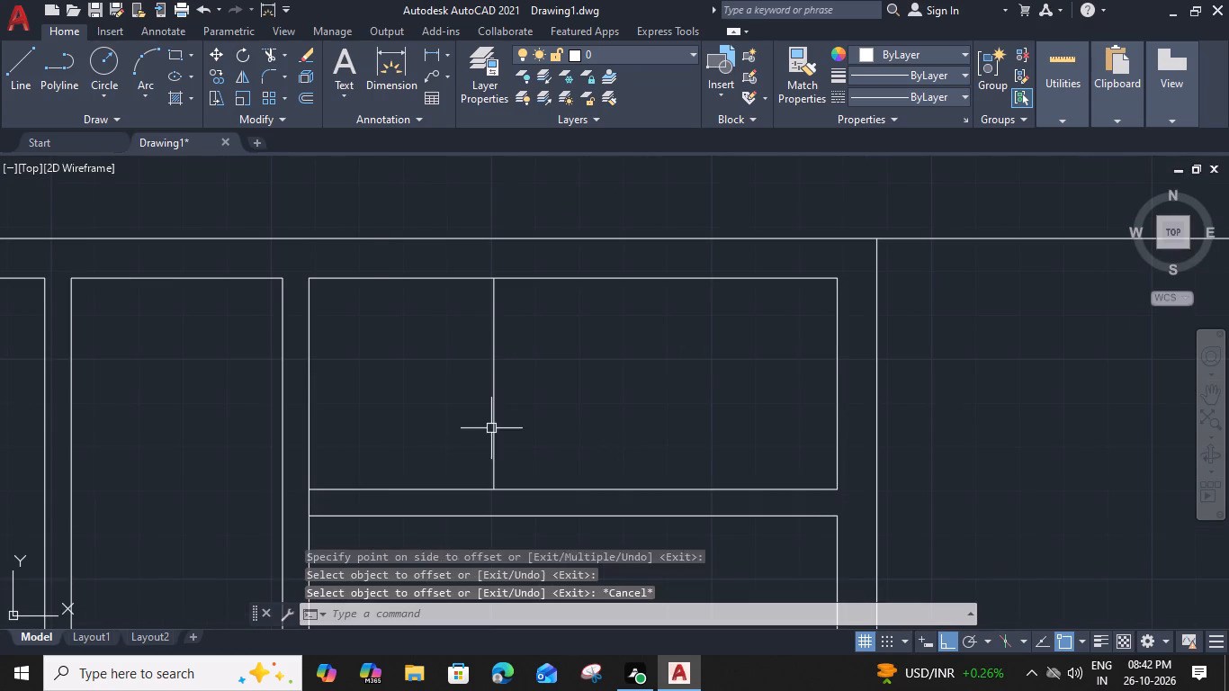
# Offset the new vertical line 6" to the left to form the compartment's side partition.
pyautogui.click(491, 428)
pyautogui.write('o')
pyautogui.press('space')
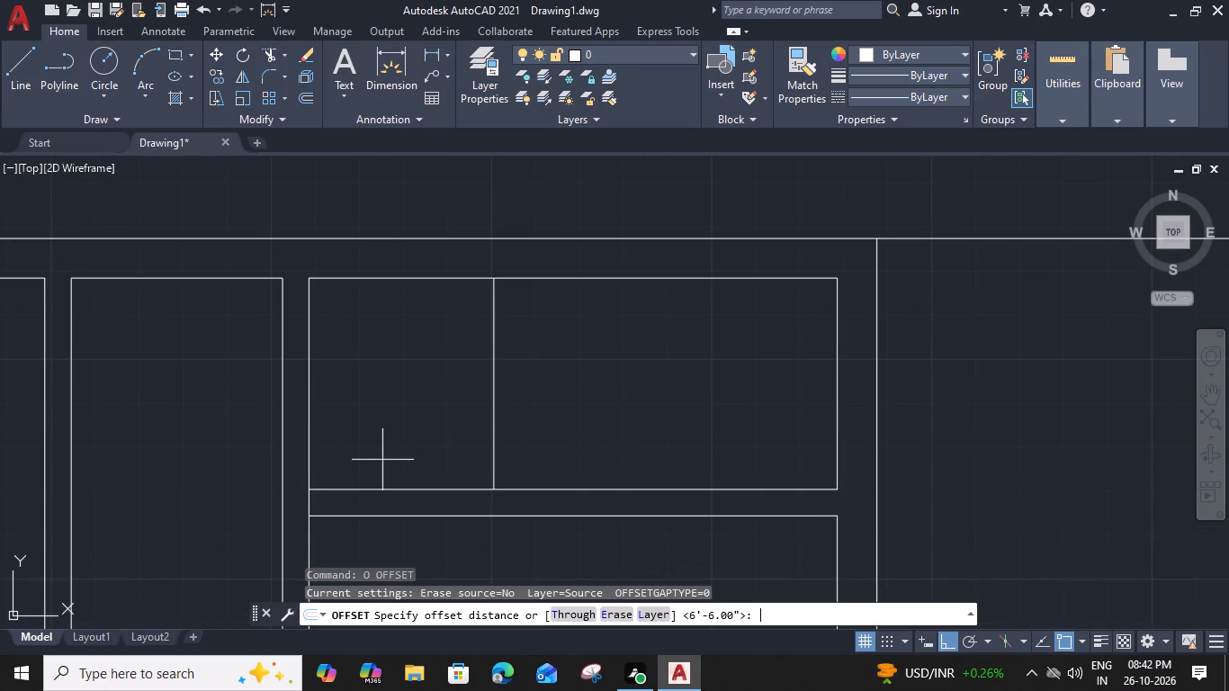
pyautogui.write('6"')
pyautogui.press('Return')
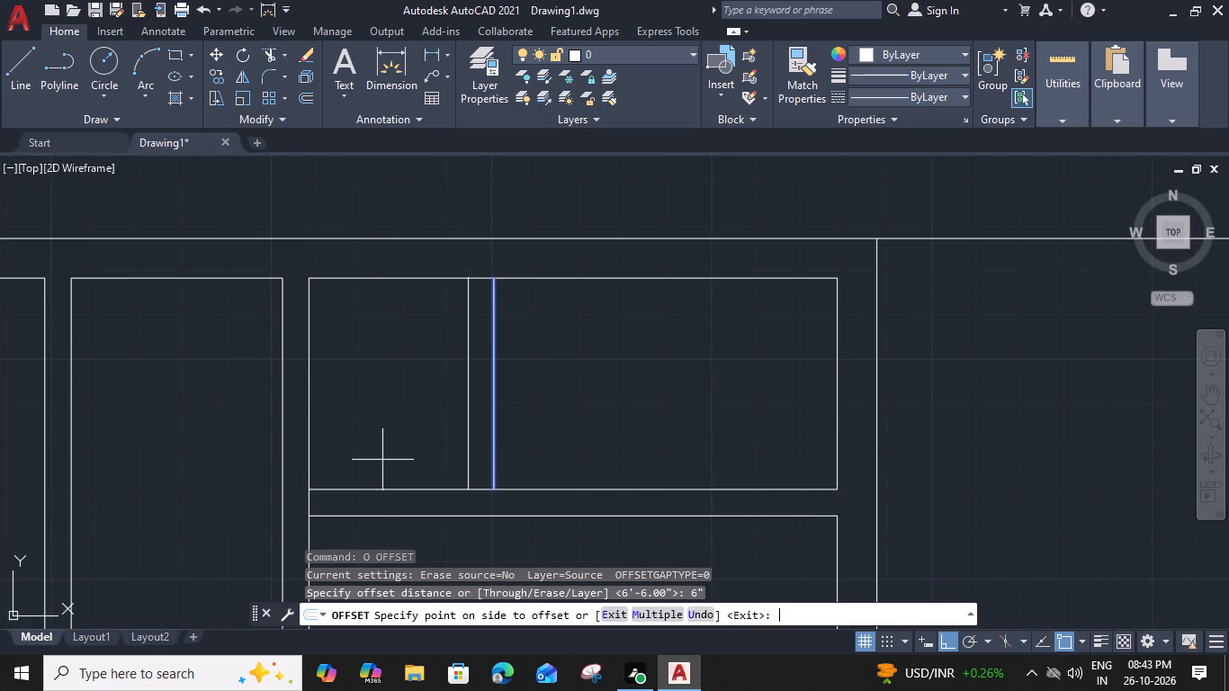
pyautogui.click(387, 477)
pyautogui.press('Escape')
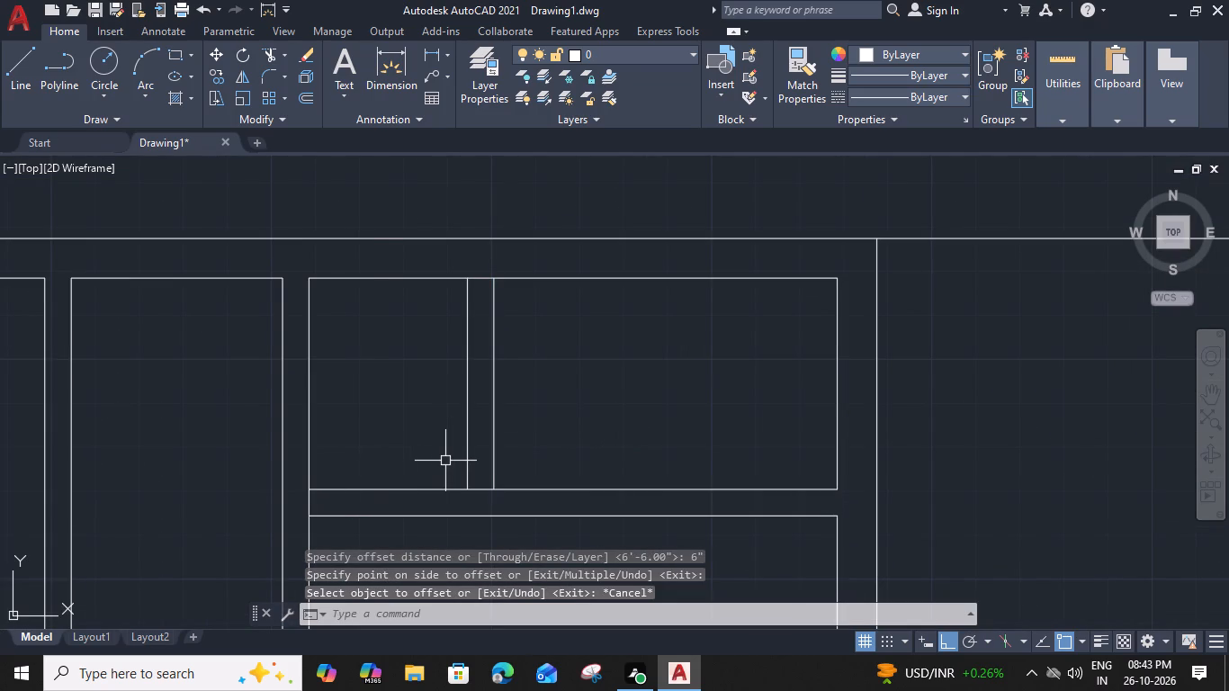
# Extend the upper-right compartment's side partition to the lower horizontal line and trim the surplus line pieces at its bottom-left and top junctions.
pyautogui.write('mea')
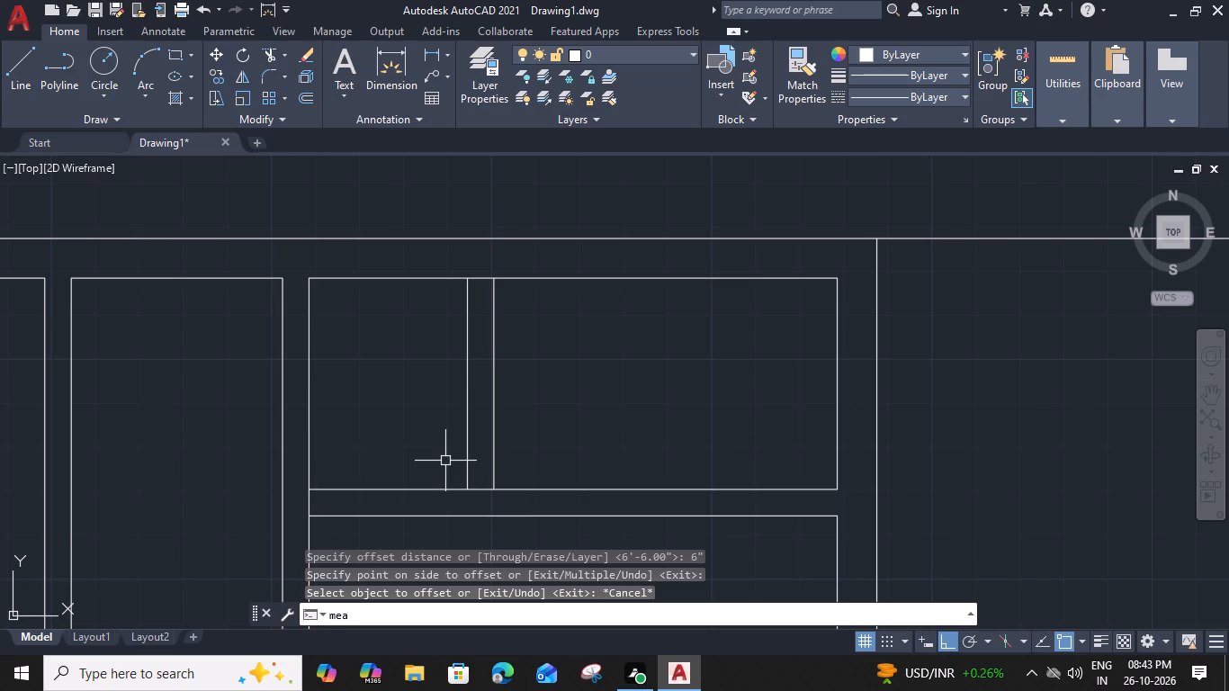
pyautogui.press('Escape')
pyautogui.write('ex')
pyautogui.press('space')
pyautogui.click(467, 429)
pyautogui.keyDown('shift'); pyautogui.click(398, 464); pyautogui.keyUp('shift')
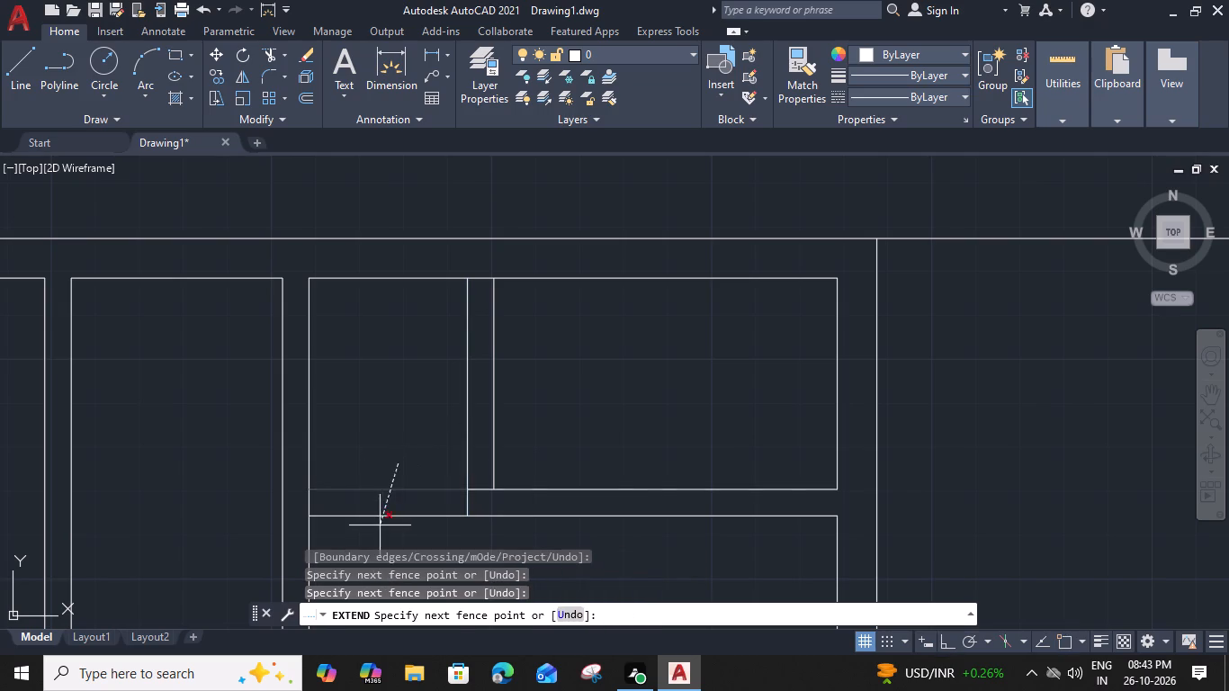
pyautogui.keyDown('shift'); pyautogui.click(379, 526); pyautogui.keyUp('shift')
pyautogui.keyDown('shift'); pyautogui.click(485, 487); pyautogui.keyUp('shift')
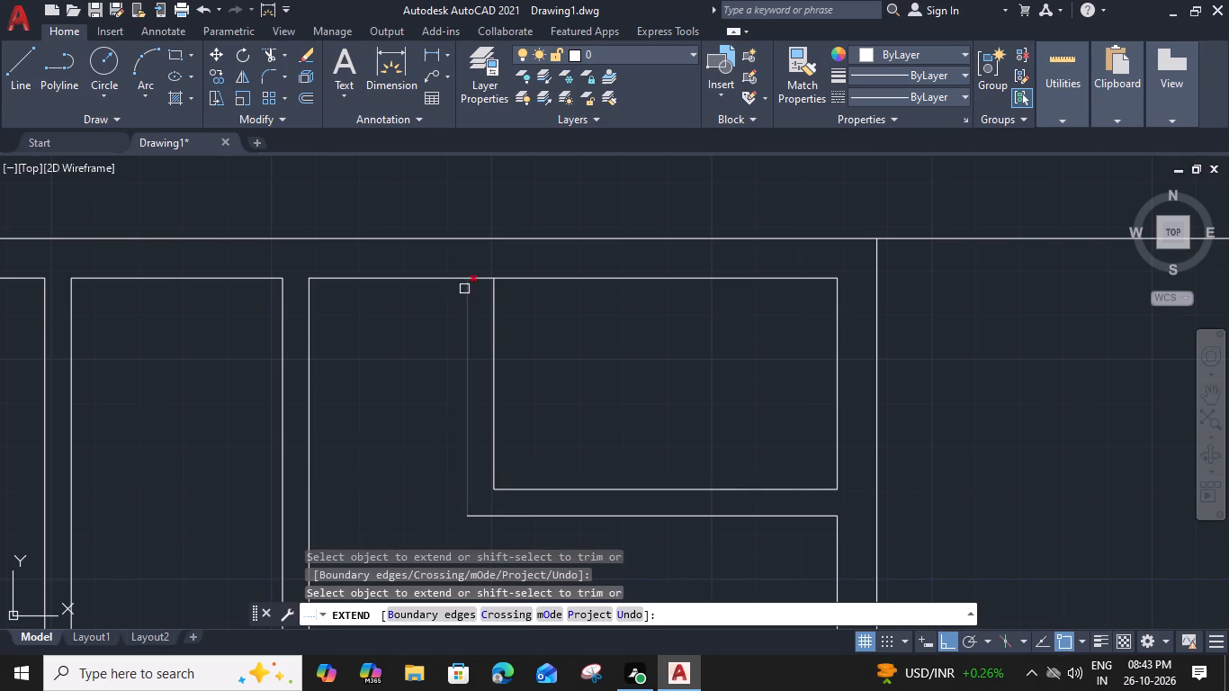
pyautogui.keyDown('shift'); pyautogui.click(479, 278); pyautogui.keyUp('shift')
pyautogui.press('`')
pyautogui.press('Escape')
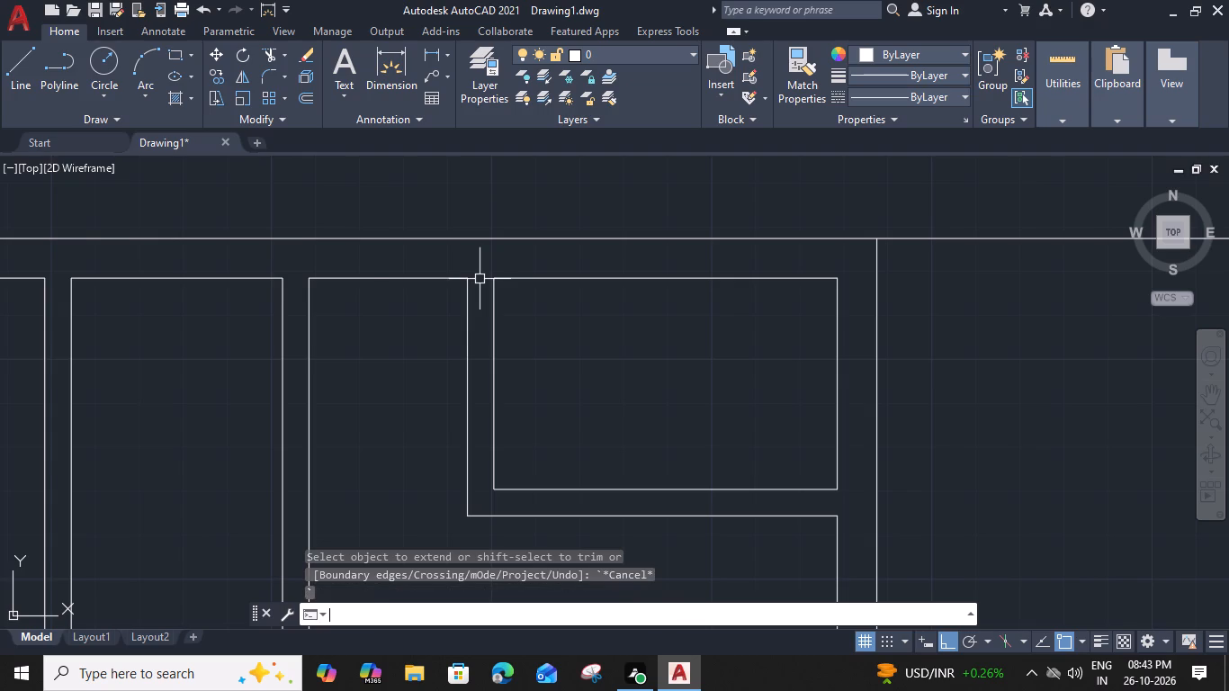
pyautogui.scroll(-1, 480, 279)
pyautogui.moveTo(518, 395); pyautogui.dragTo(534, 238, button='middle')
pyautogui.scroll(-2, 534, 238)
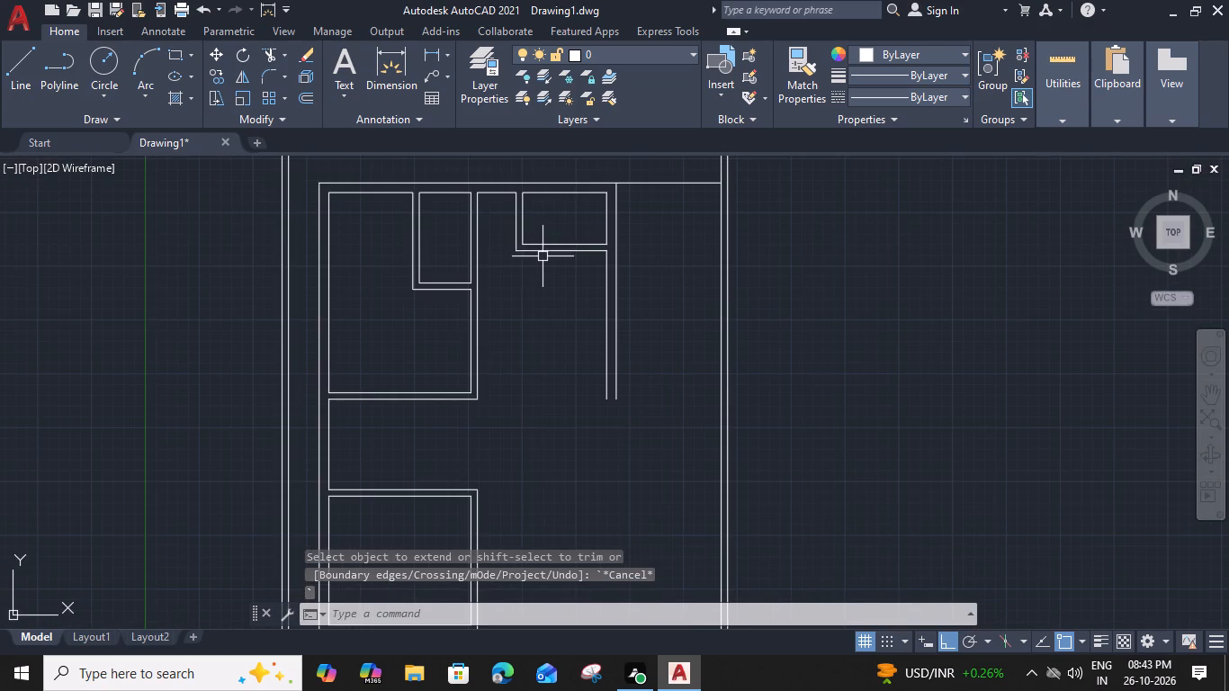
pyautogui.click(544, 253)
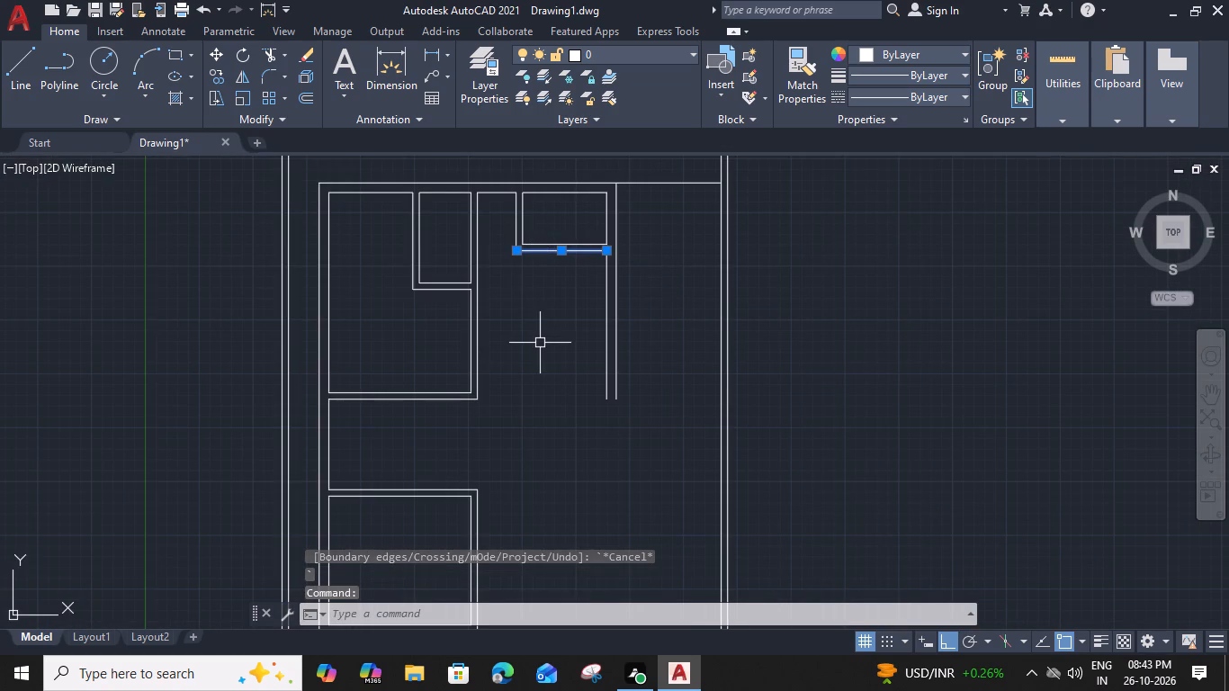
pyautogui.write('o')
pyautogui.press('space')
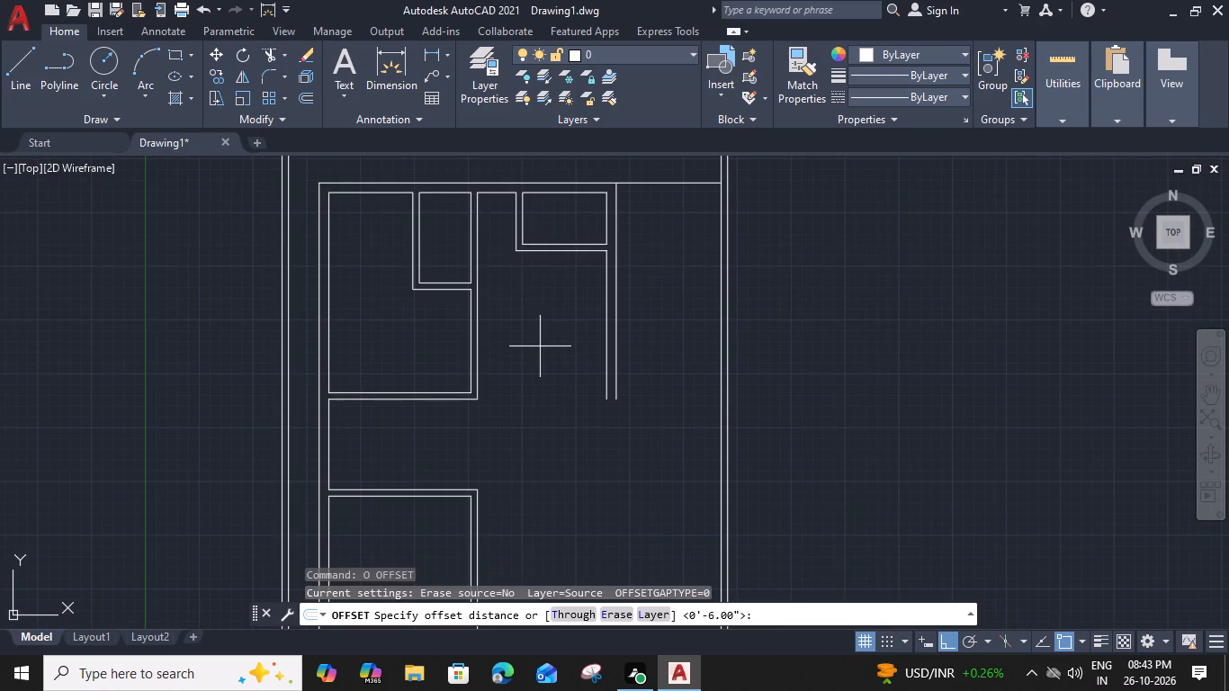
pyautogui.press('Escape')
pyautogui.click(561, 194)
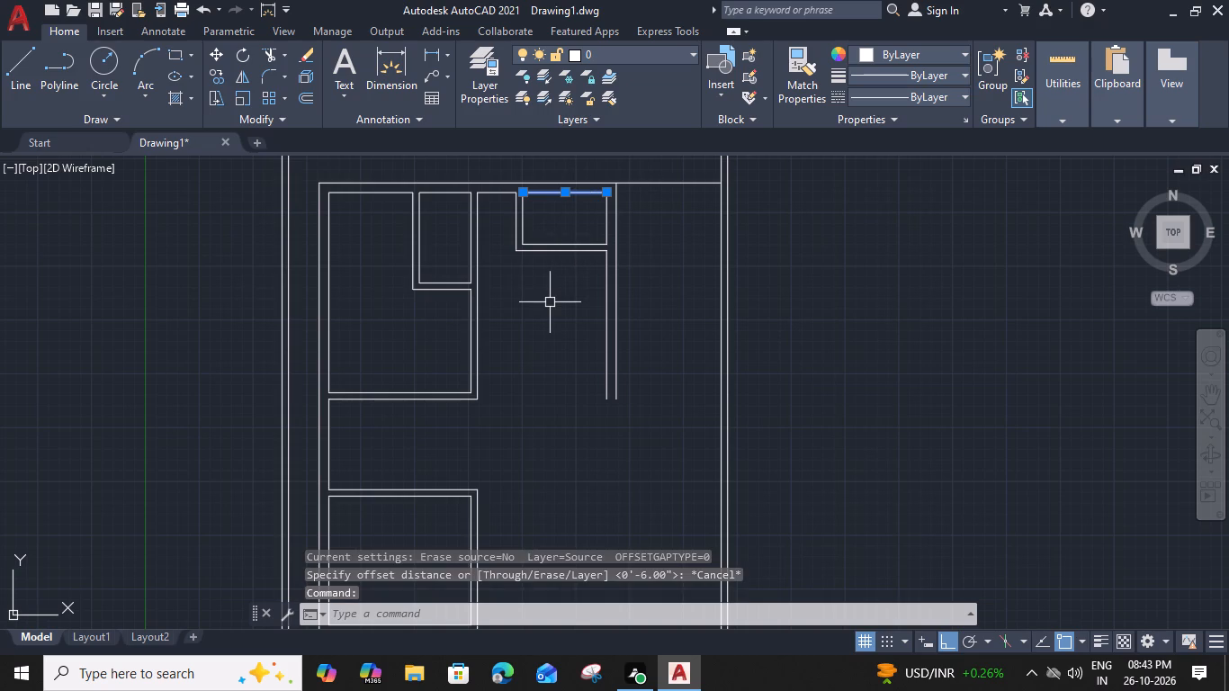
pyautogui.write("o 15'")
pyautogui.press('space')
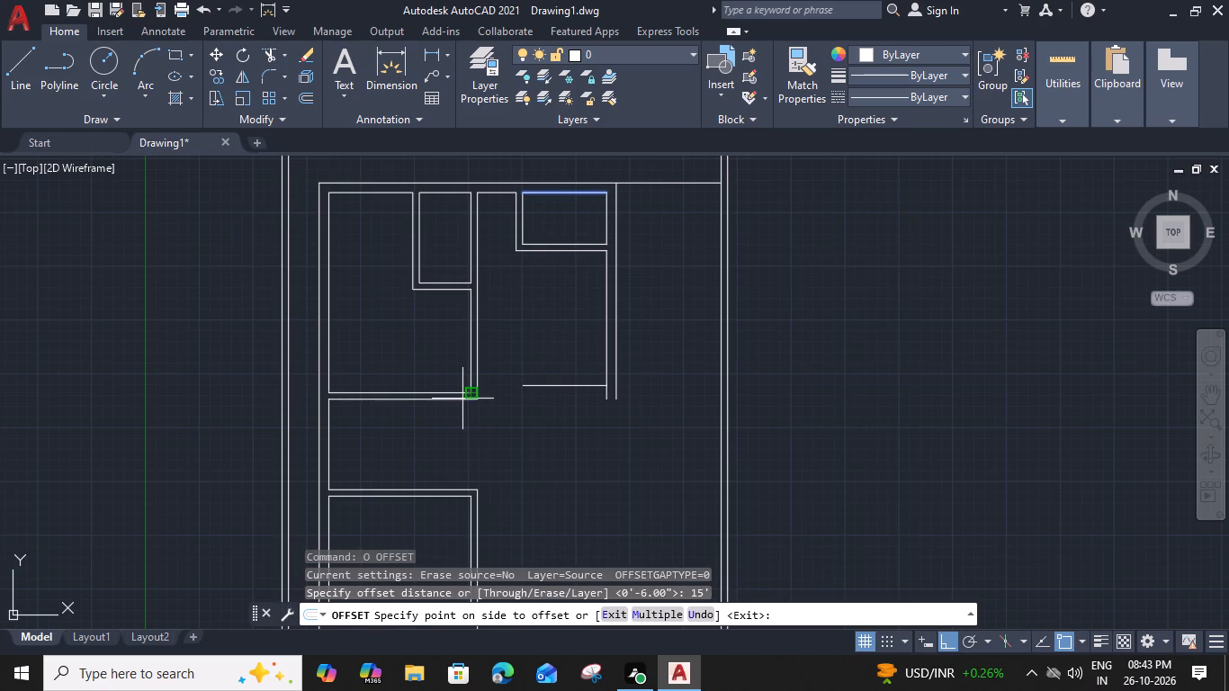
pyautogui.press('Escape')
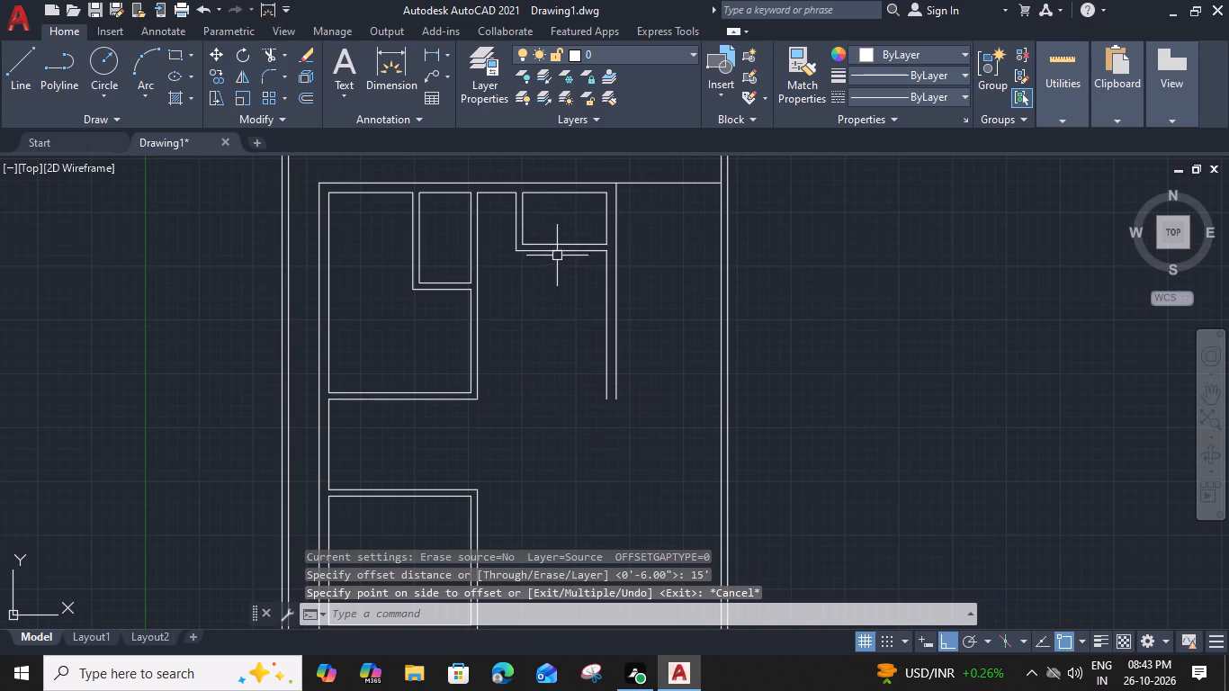
# Offset the lower line of the upper-right compartment's bottom partition 15' downward.
pyautogui.click(557, 254)
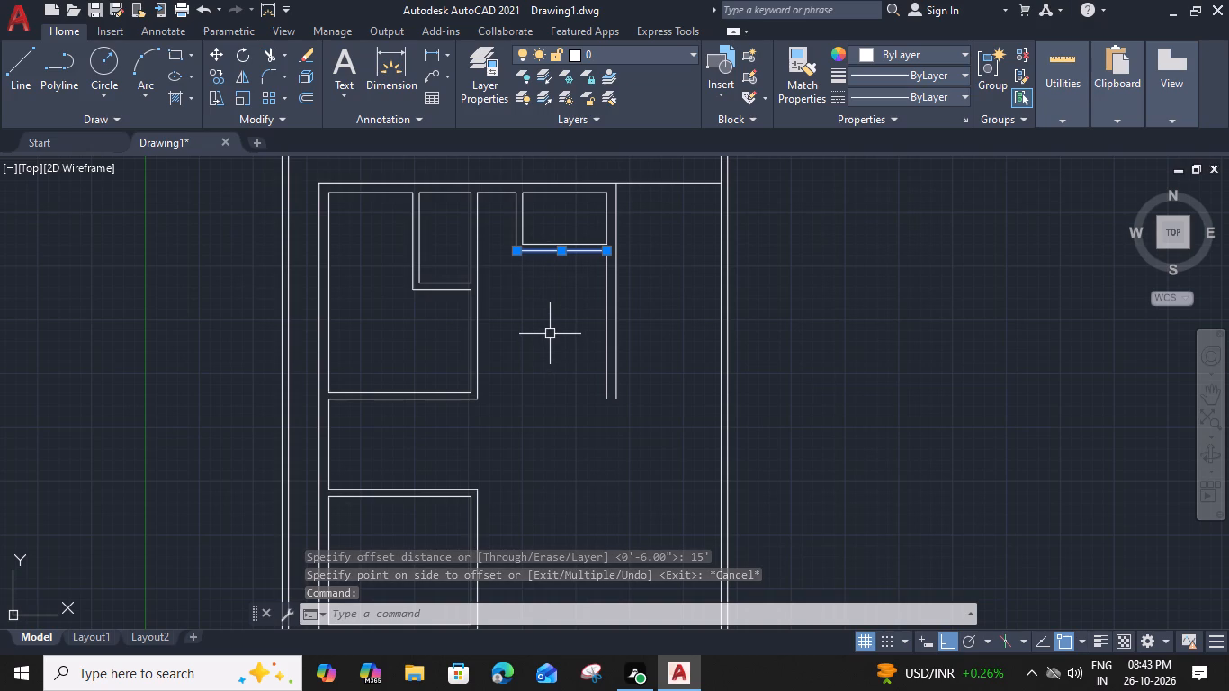
pyautogui.press('o')
pyautogui.press('space')
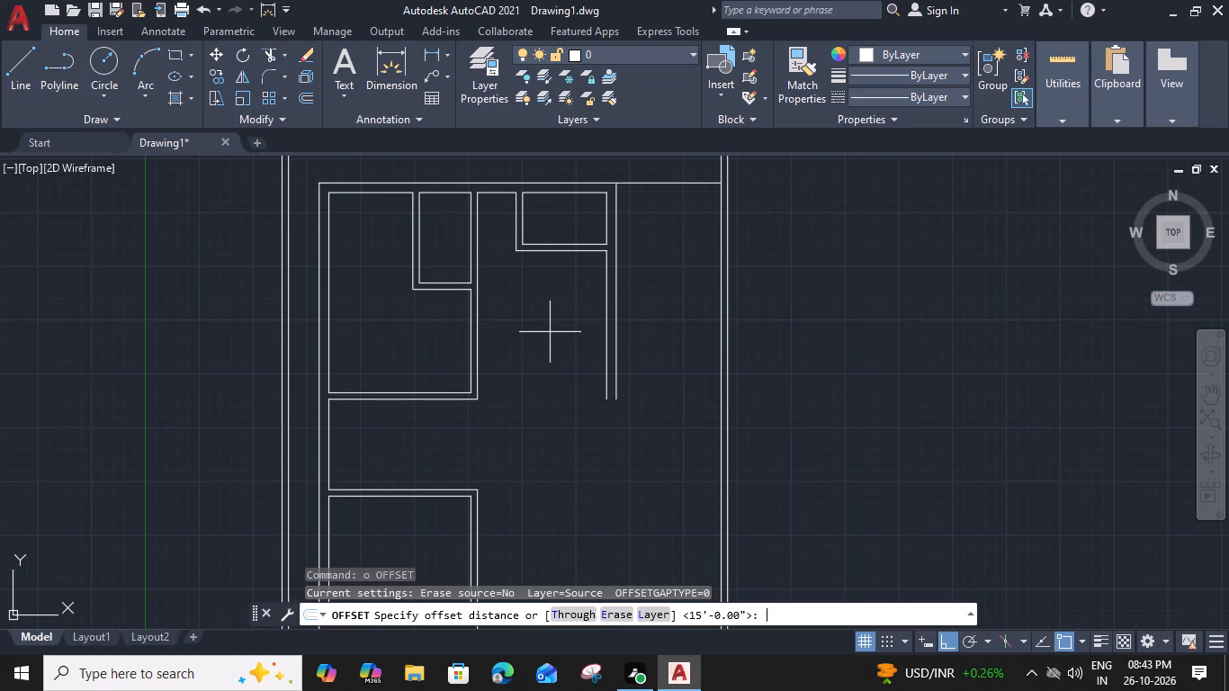
pyautogui.press('1')
pyautogui.press('5')
pyautogui.write("'")
pyautogui.press('space')
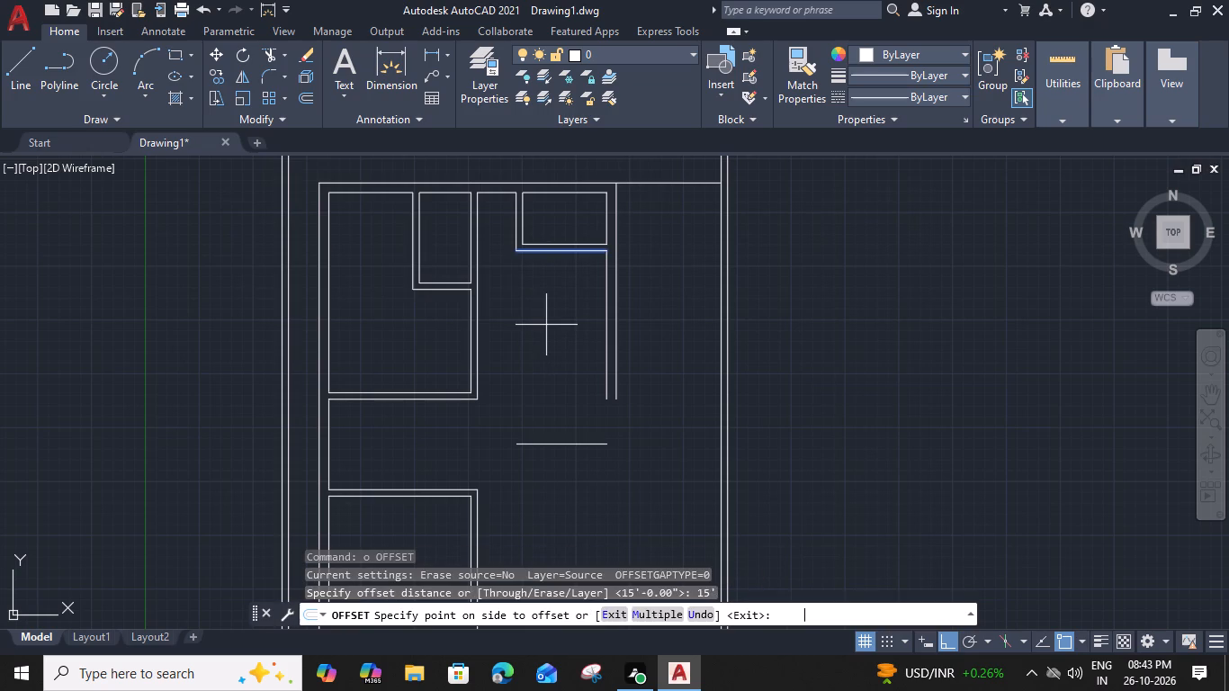
pyautogui.moveTo(538, 426); pyautogui.dragTo(543, 436)
pyautogui.moveTo(542, 444); pyautogui.dragTo(540, 374, button='middle')
pyautogui.press('Escape')
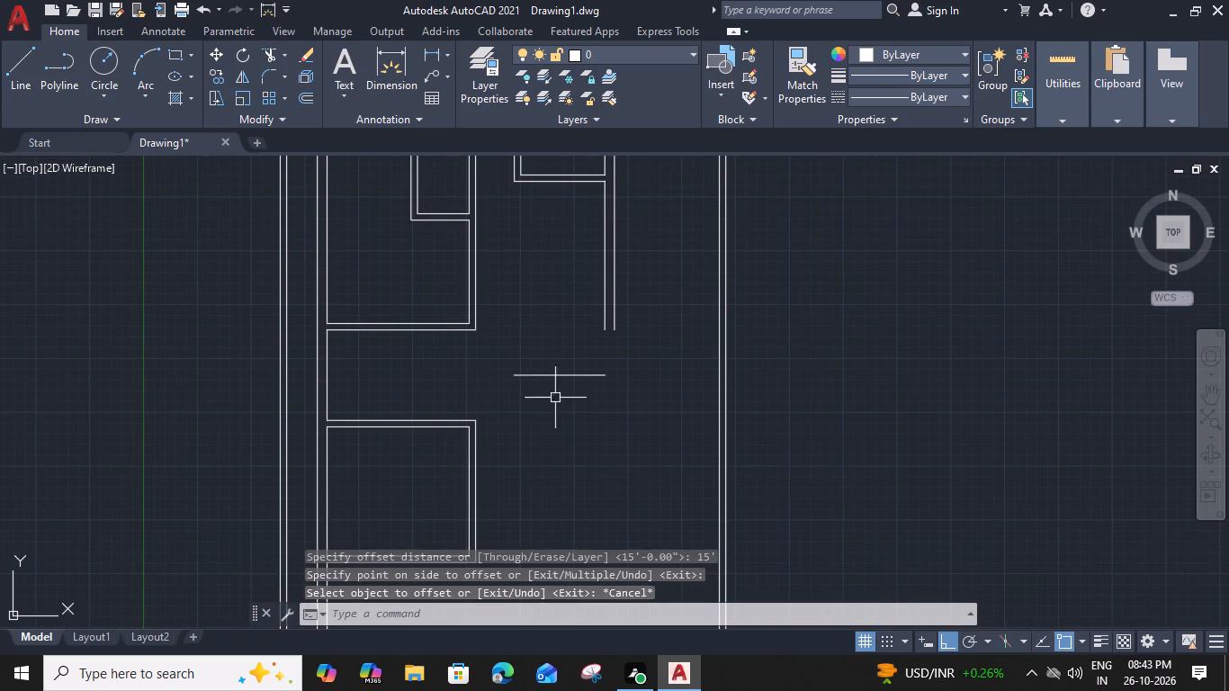
# Offset the new horizontal line 6" downward to form a partition.
pyautogui.click(563, 376)
pyautogui.write('o')
pyautogui.press('space')
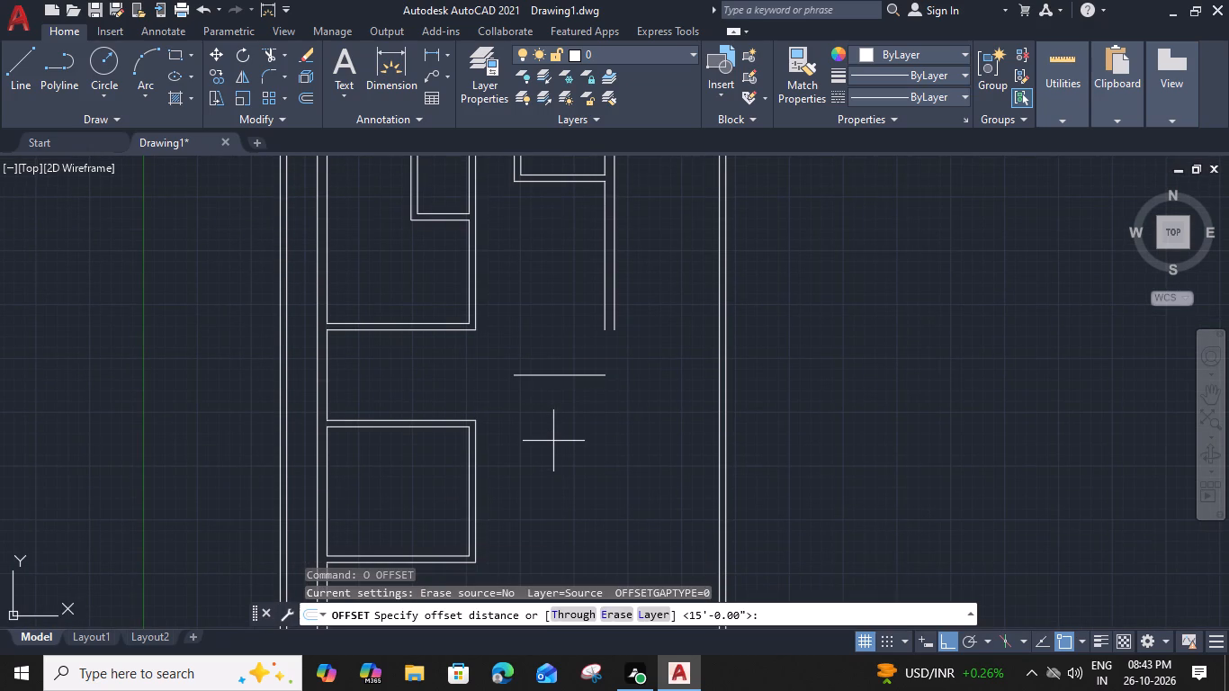
pyautogui.write('6"')
pyautogui.press('Return')
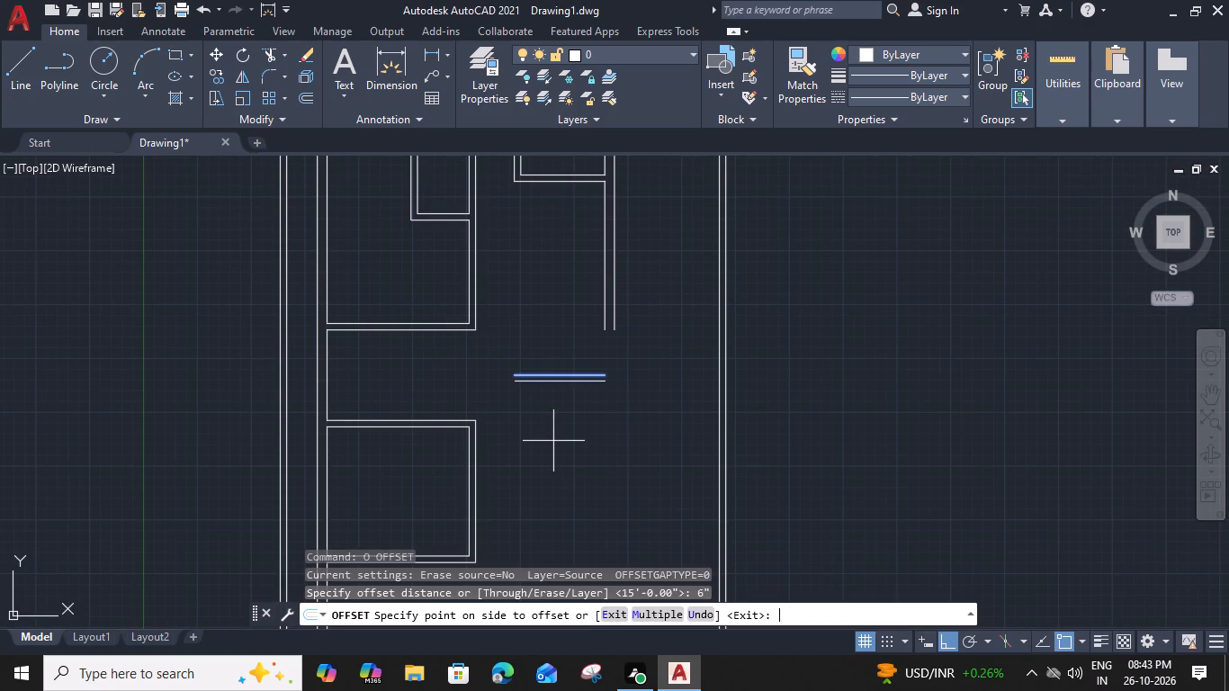
pyautogui.click(550, 453)
pyautogui.press('Escape')
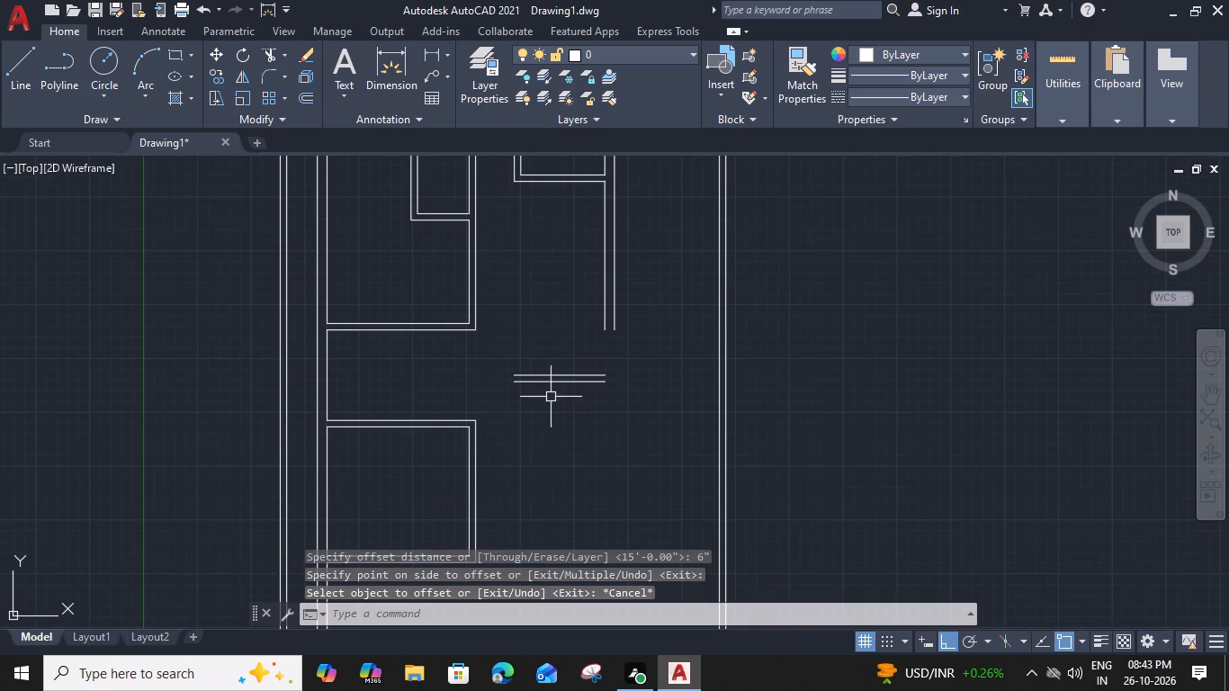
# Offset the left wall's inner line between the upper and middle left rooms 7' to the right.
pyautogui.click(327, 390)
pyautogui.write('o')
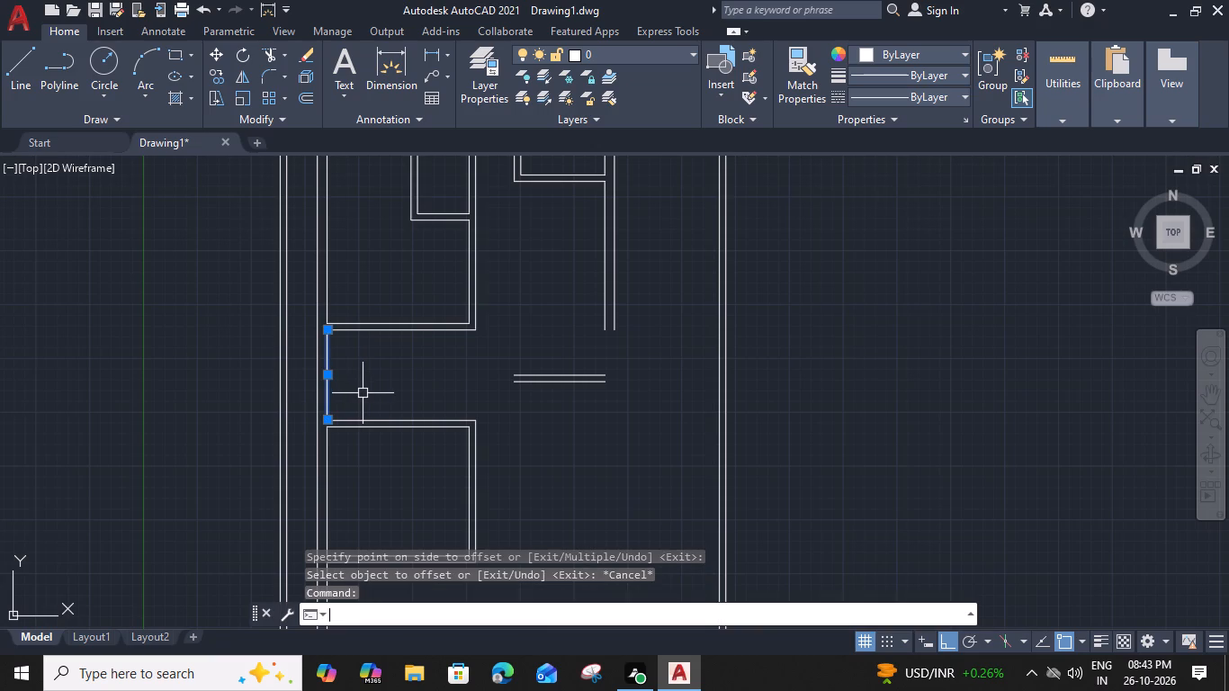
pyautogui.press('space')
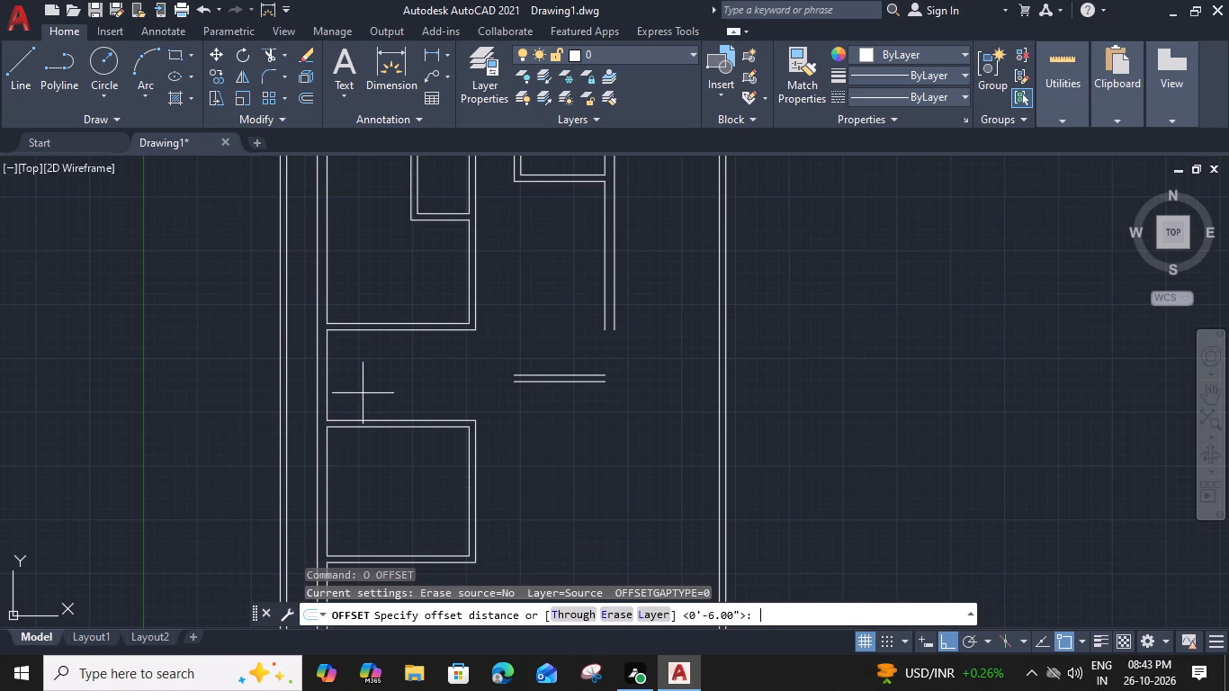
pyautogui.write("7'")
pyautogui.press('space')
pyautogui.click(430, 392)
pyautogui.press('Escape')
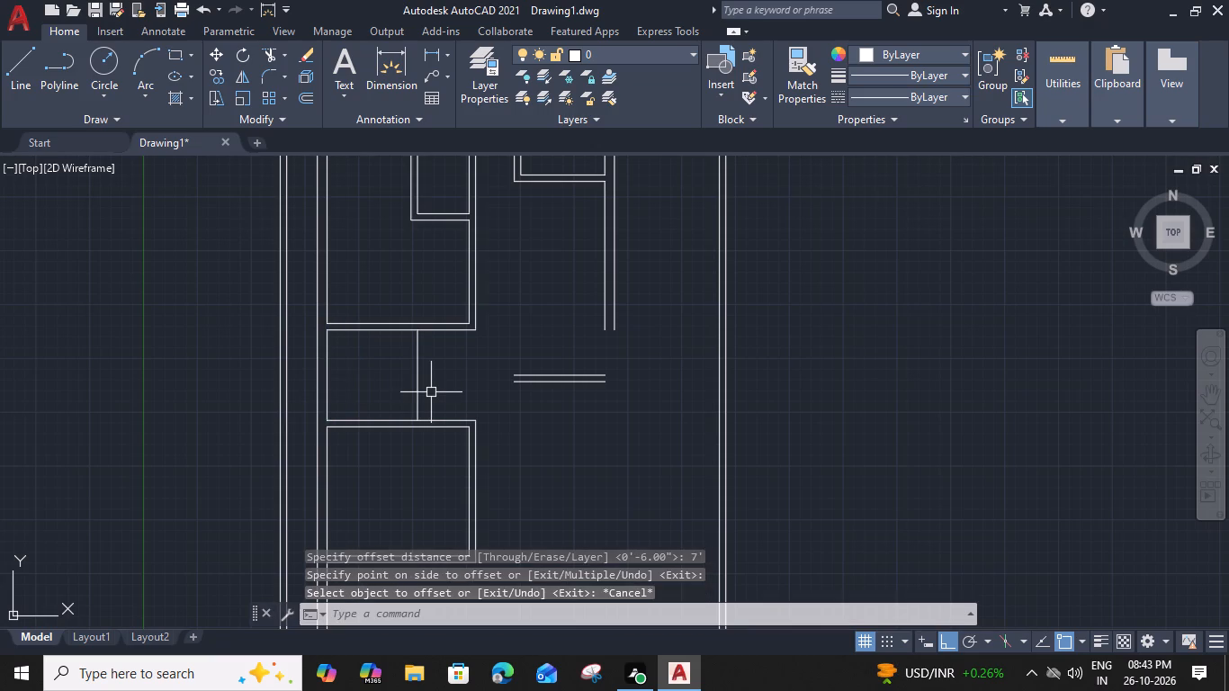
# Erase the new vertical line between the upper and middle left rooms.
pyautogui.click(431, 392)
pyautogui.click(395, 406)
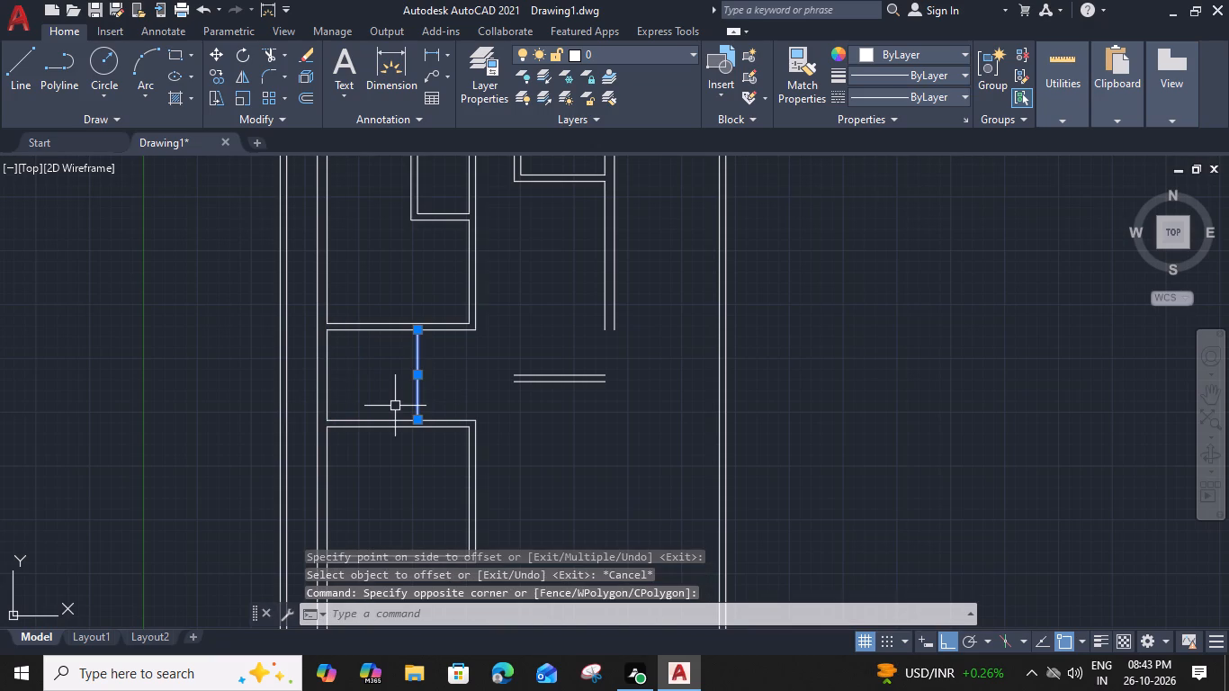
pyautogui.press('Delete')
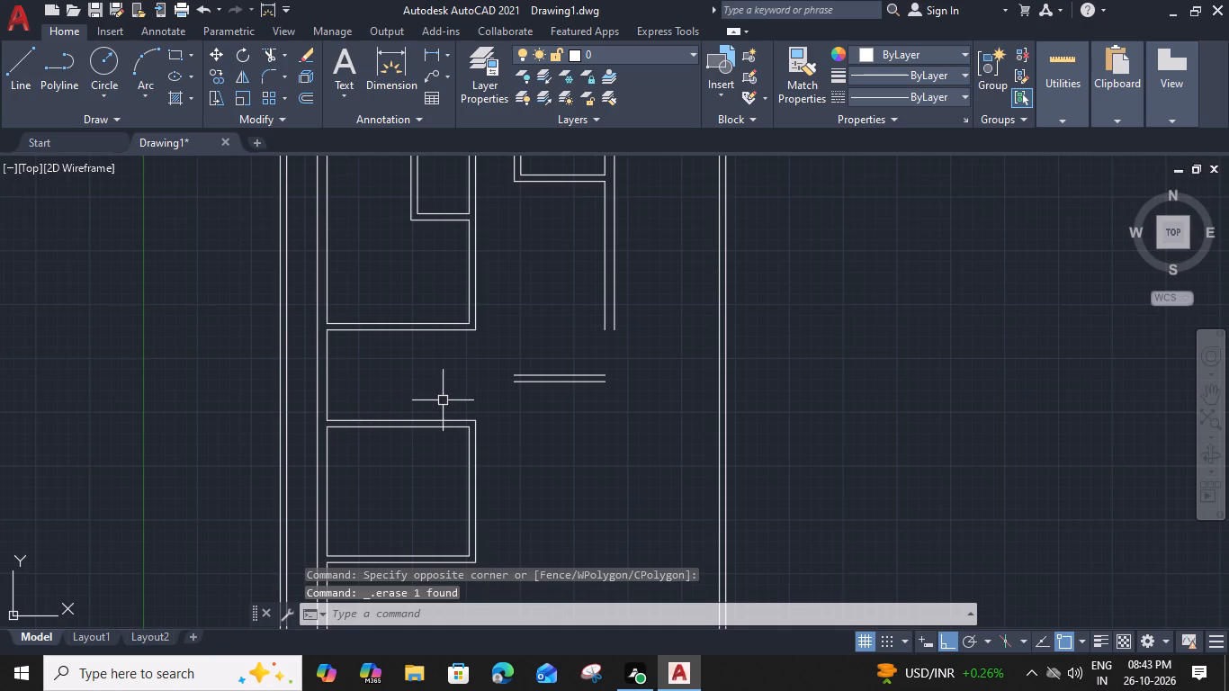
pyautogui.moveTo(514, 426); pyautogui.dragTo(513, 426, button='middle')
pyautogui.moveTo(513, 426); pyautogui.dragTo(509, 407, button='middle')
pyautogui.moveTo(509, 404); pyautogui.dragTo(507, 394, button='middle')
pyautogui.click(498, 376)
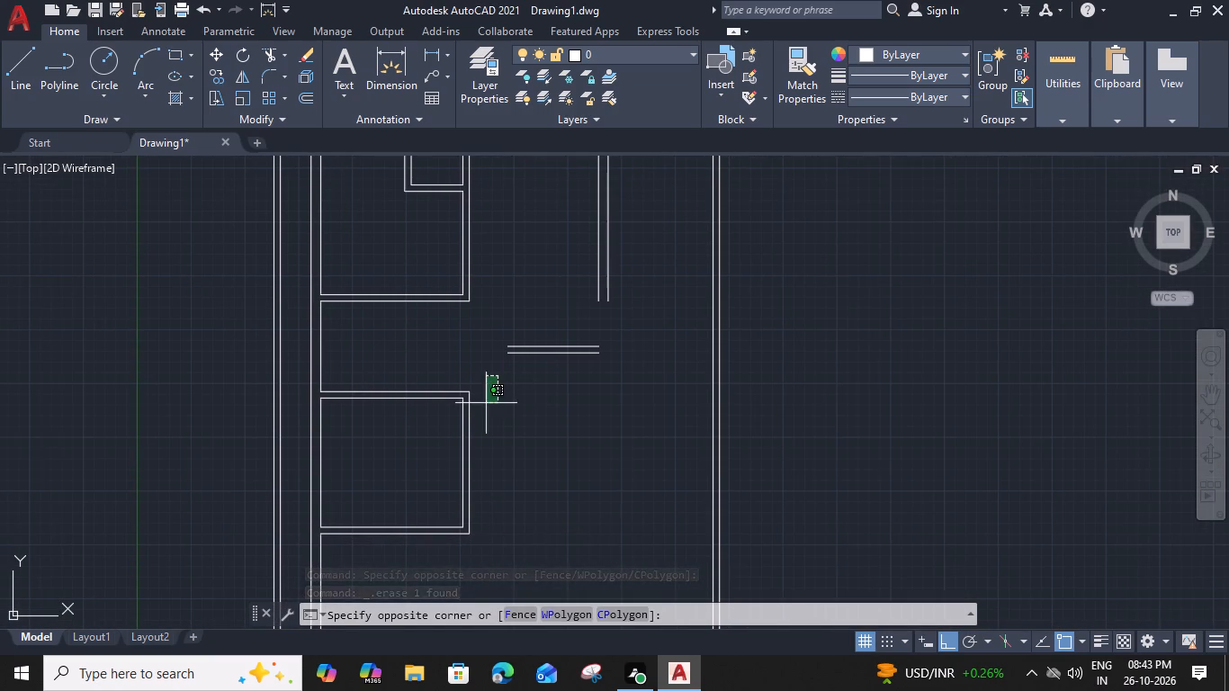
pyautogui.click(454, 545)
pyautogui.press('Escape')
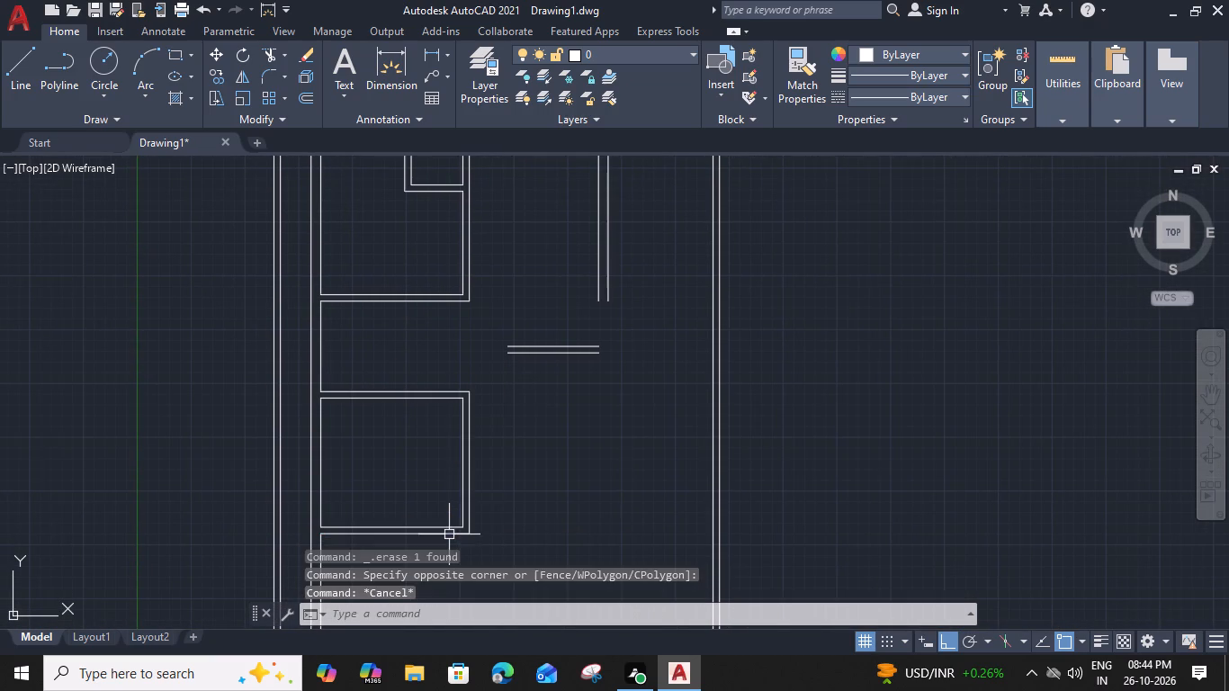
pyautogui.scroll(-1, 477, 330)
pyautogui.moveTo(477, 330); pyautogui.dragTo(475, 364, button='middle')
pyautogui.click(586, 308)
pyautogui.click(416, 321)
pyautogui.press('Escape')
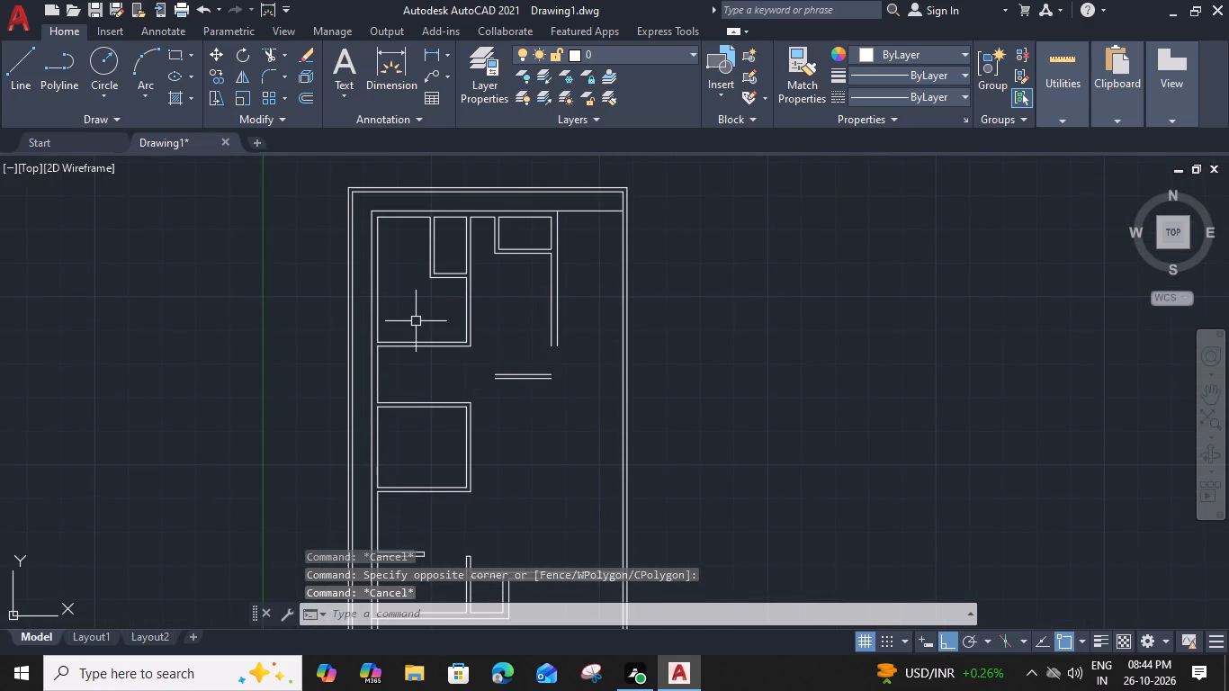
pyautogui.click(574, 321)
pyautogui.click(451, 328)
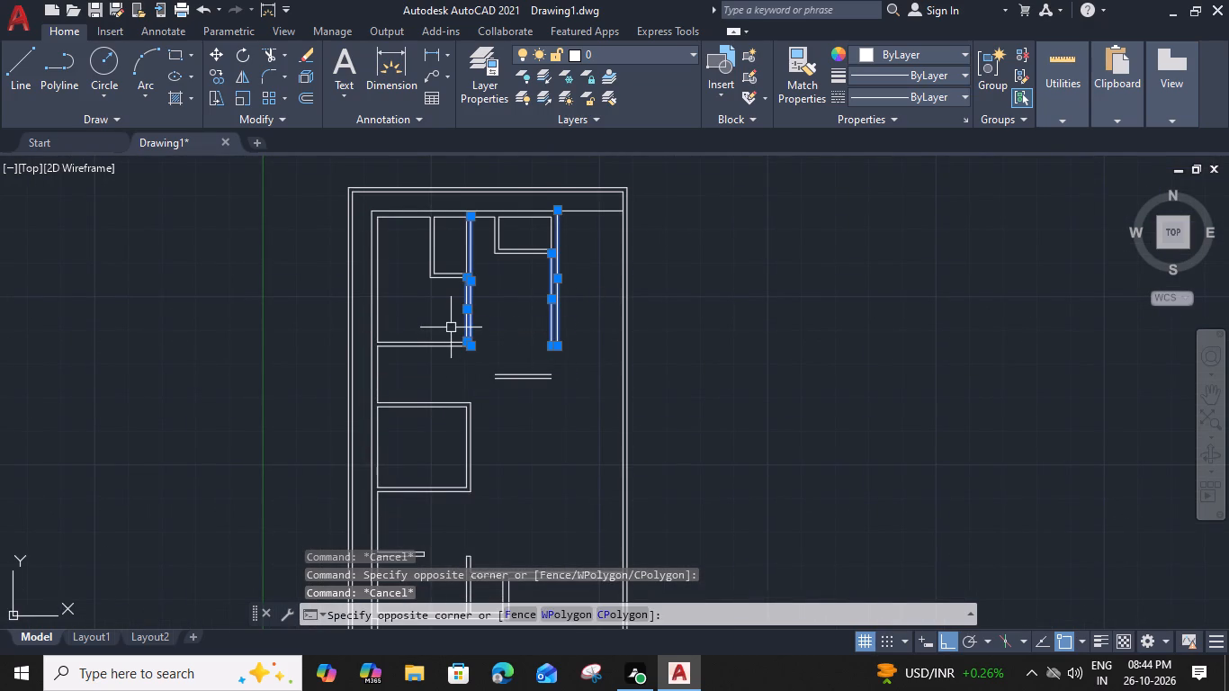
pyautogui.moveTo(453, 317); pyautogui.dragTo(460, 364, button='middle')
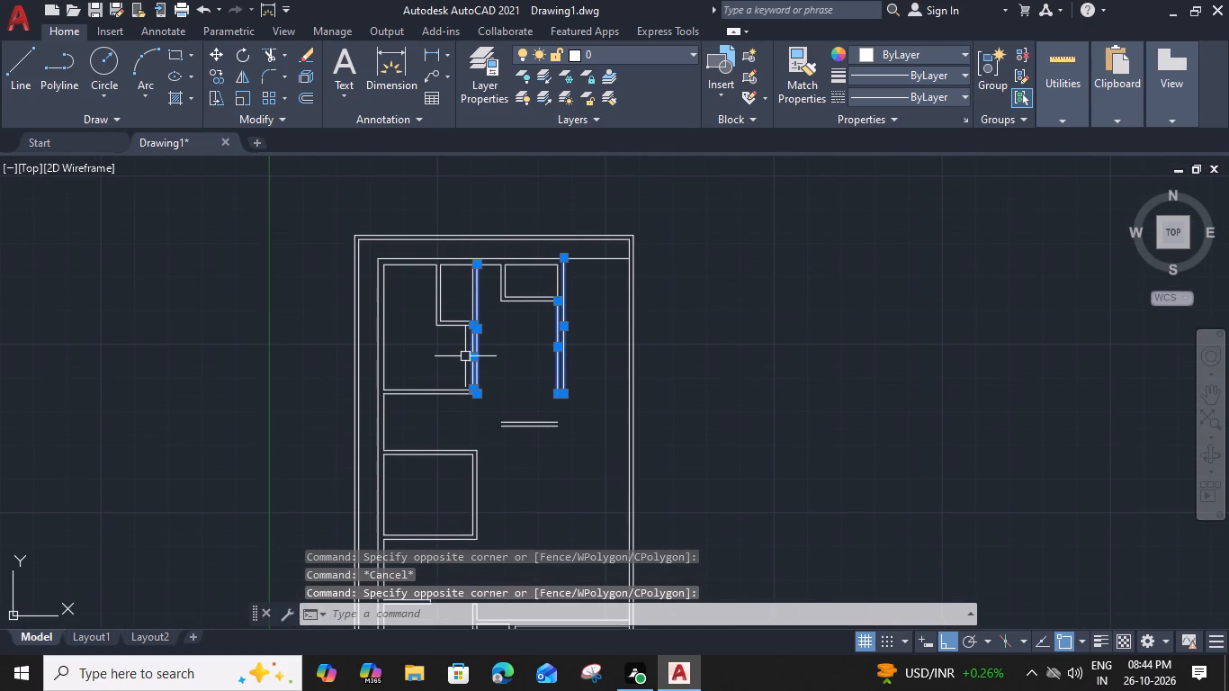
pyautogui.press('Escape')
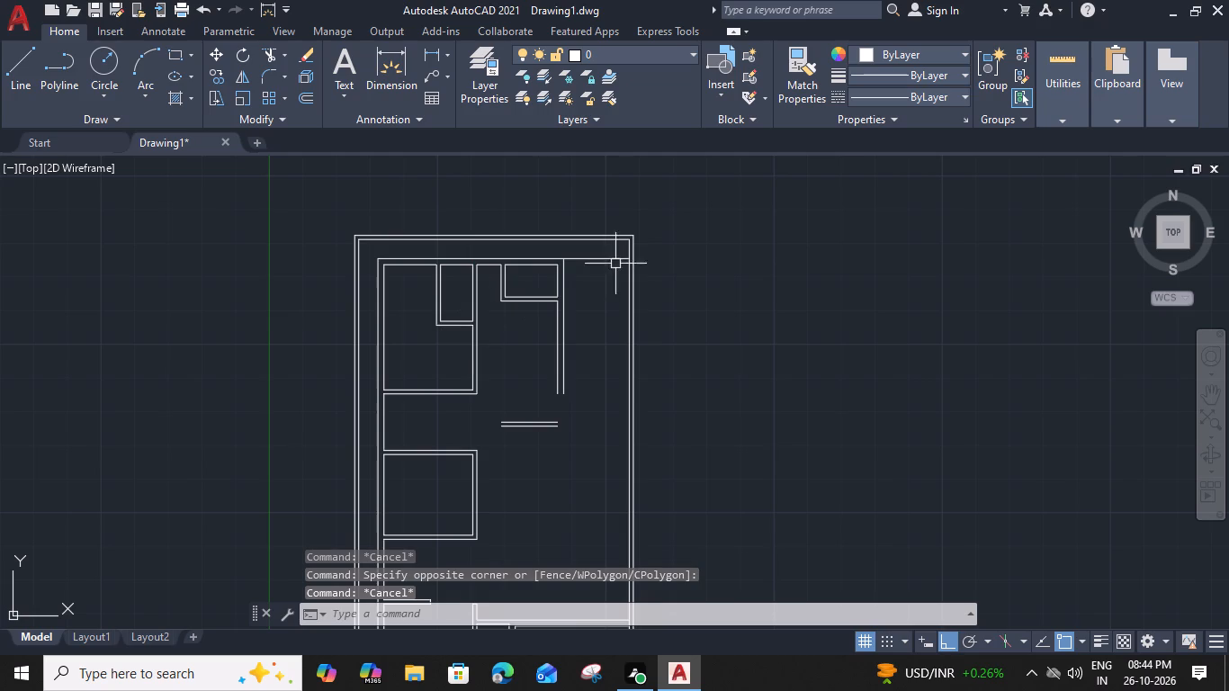
# Erase the vertical partitions and compartment bottom lines of the two upper rooms, including the double wall on their right side.
pyautogui.click(593, 295)
pyautogui.click(405, 369)
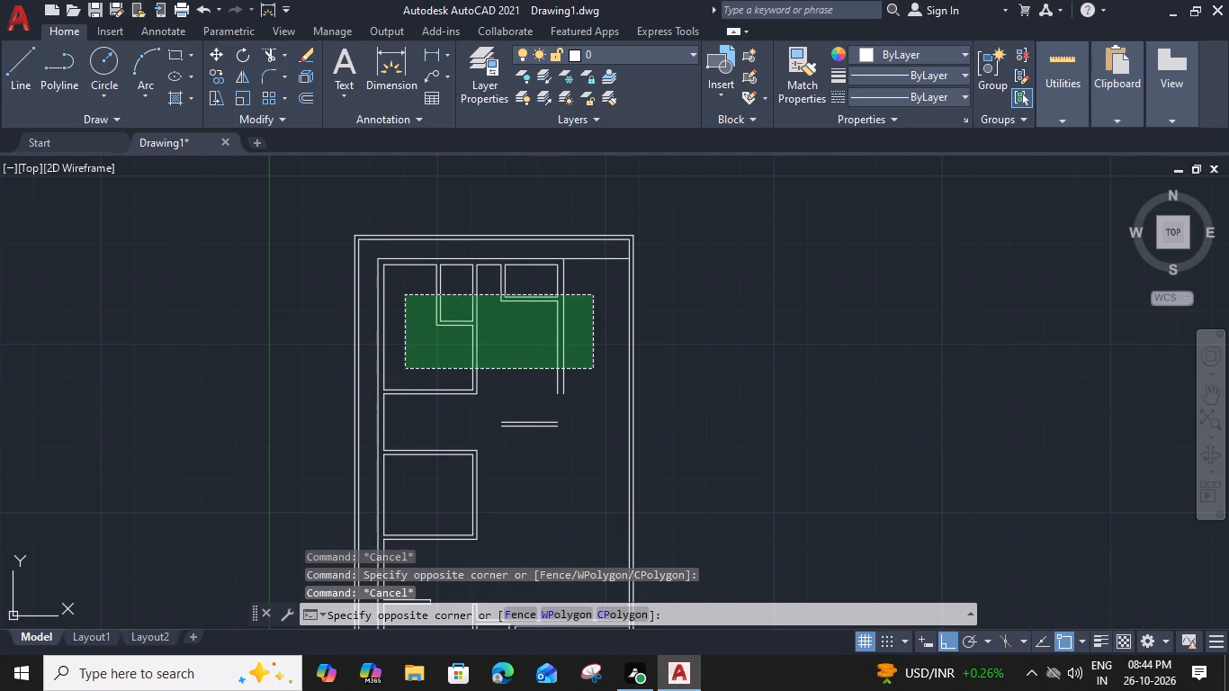
pyautogui.press('Delete')
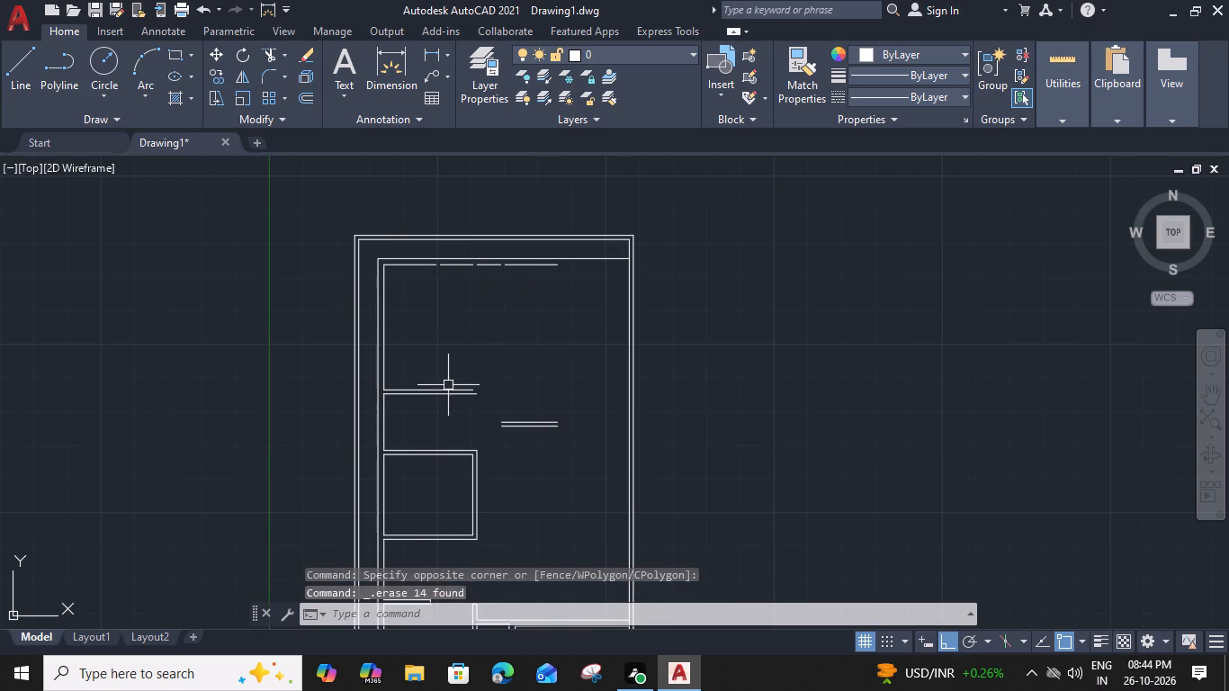
# Erase the middle left room's double walls and the two inner left-wall line segments directly below the upper left room.
pyautogui.moveTo(467, 455); pyautogui.dragTo(467, 384, button='middle')
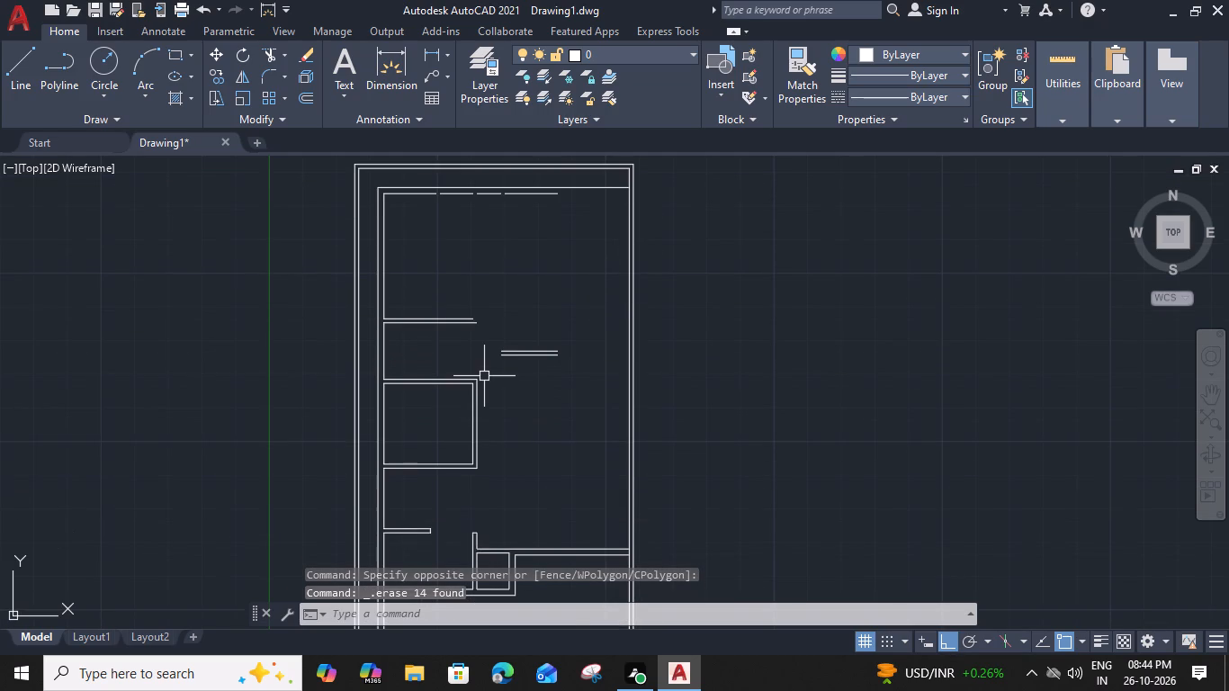
pyautogui.click(489, 372)
pyautogui.click(443, 501)
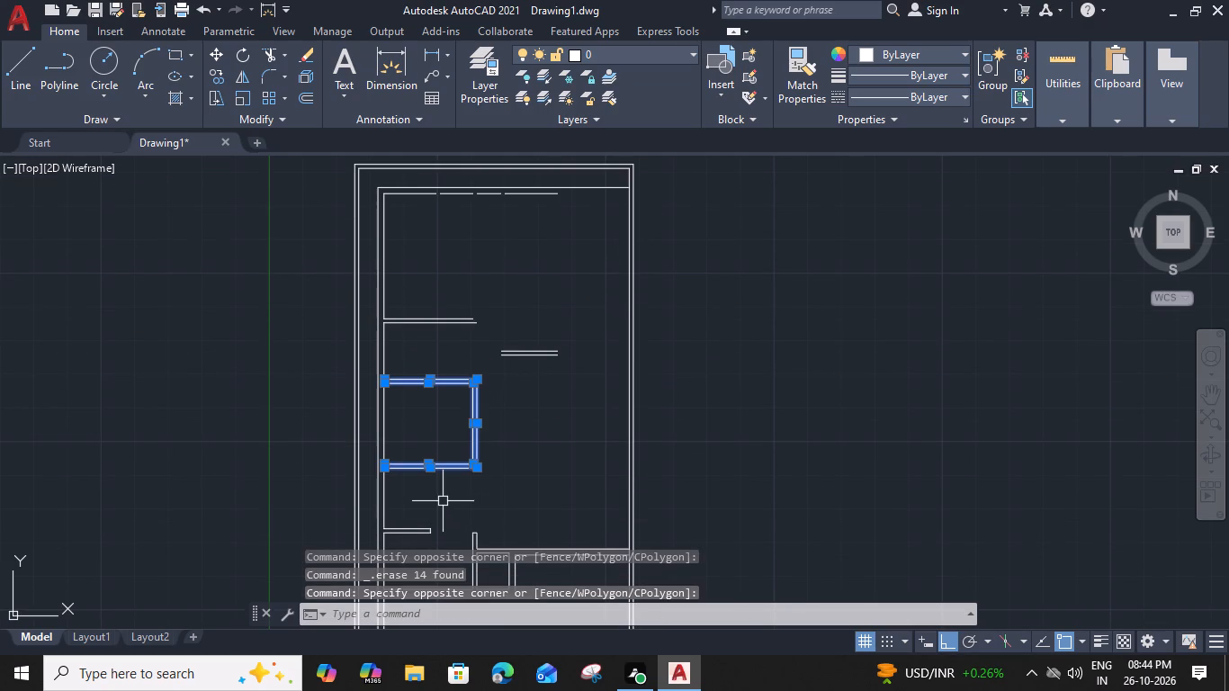
pyautogui.press('Delete')
pyautogui.moveTo(439, 497); pyautogui.dragTo(463, 508, button='middle')
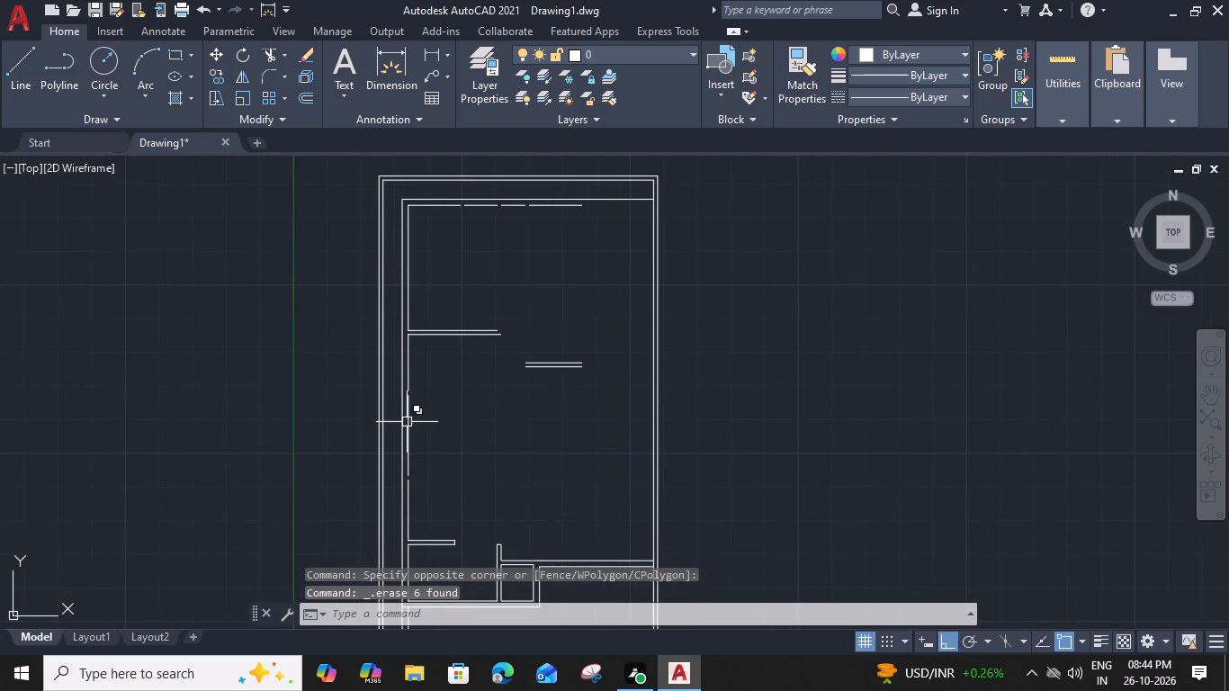
pyautogui.click(408, 423)
pyautogui.press('Delete')
pyautogui.click(405, 360)
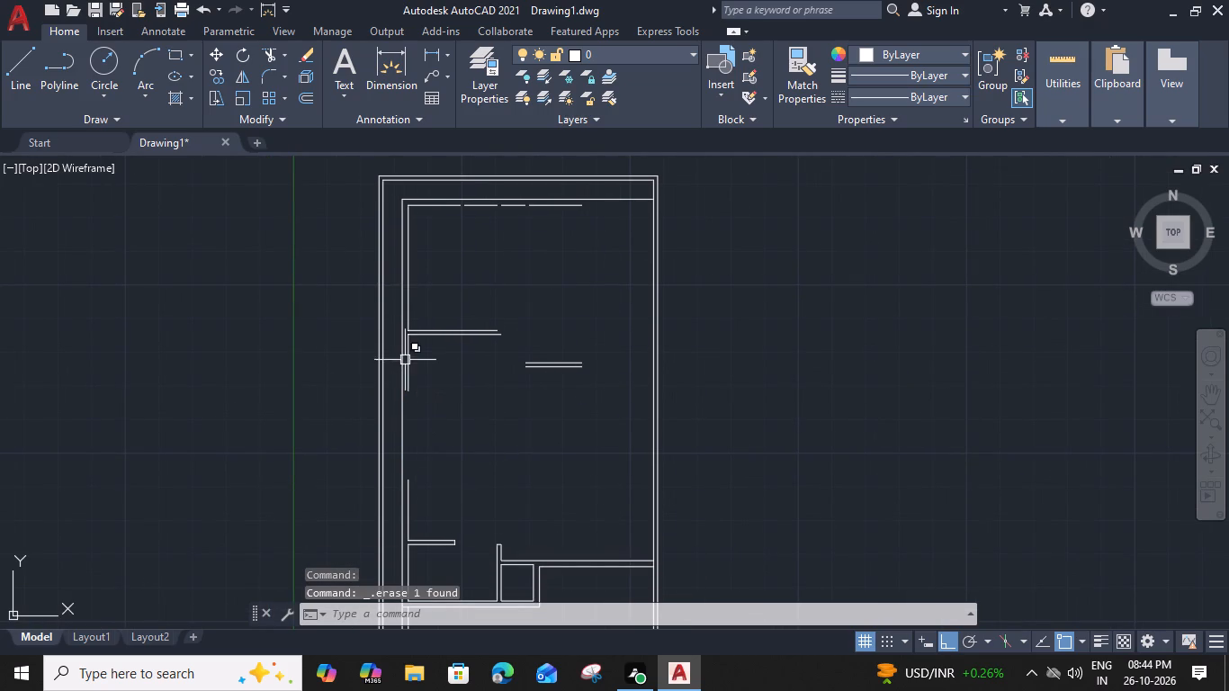
pyautogui.press('Delete')
# Measure the upper left area's wall lengths and clear distances.
pyautogui.moveTo(453, 363); pyautogui.dragTo(420, 436, button='middle')
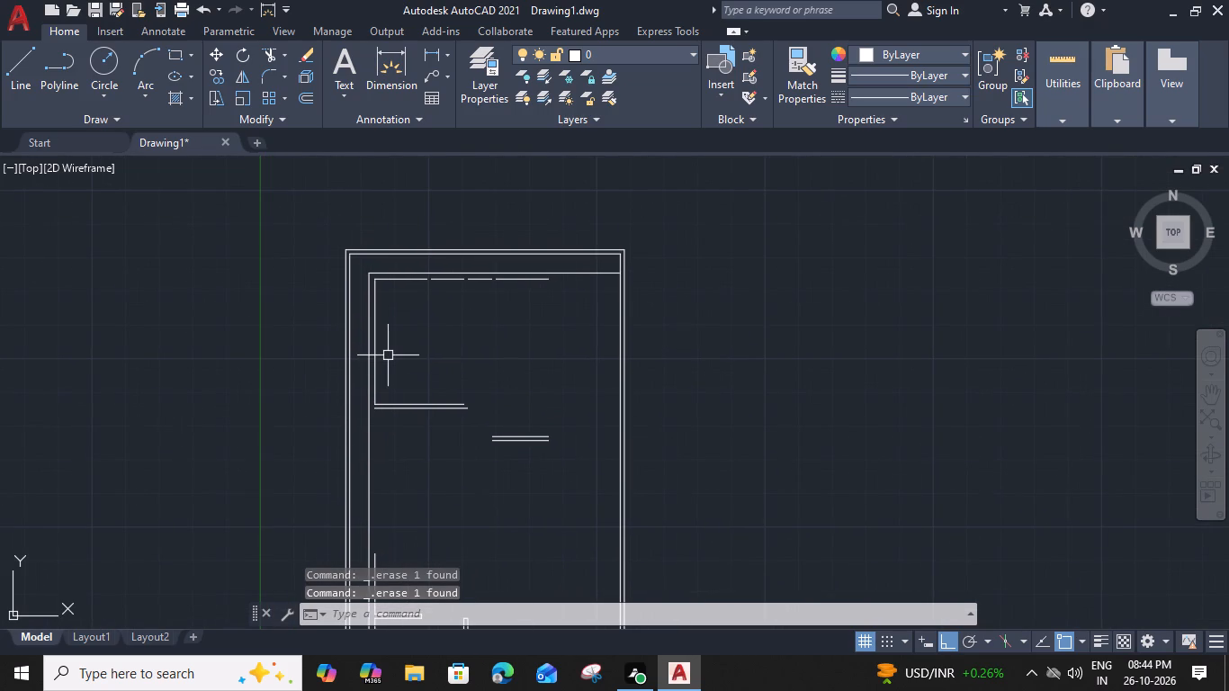
pyautogui.write('mea')
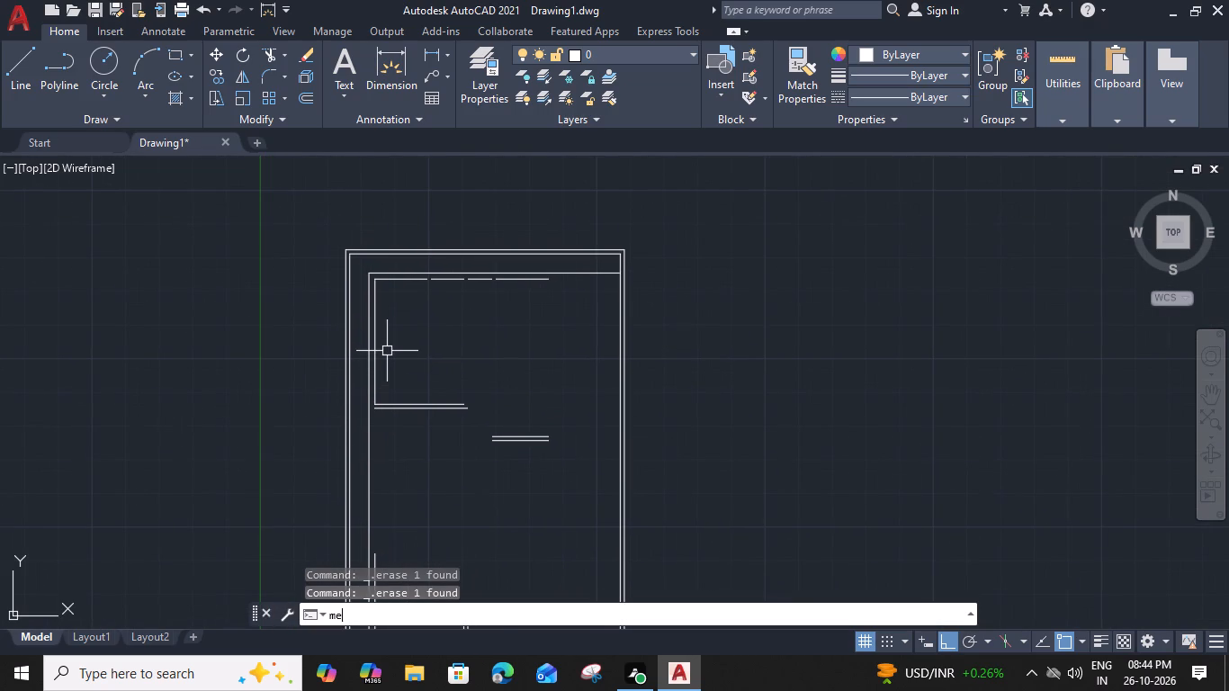
pyautogui.press('space')
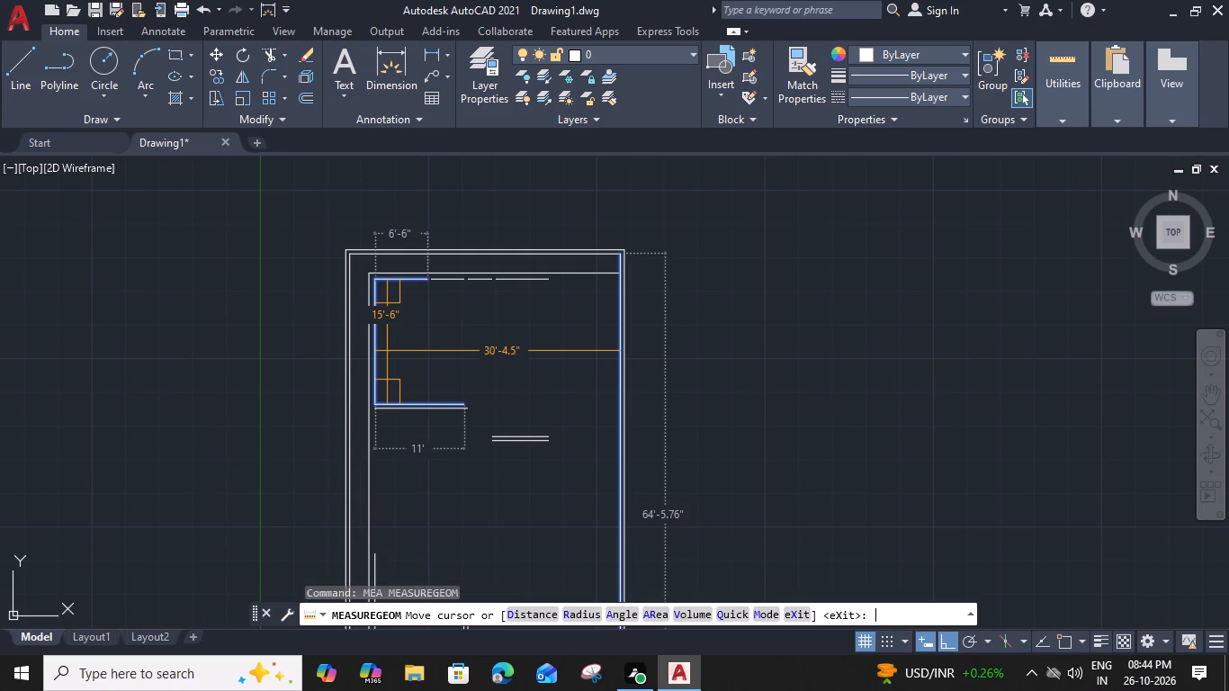
pyautogui.press('Escape')
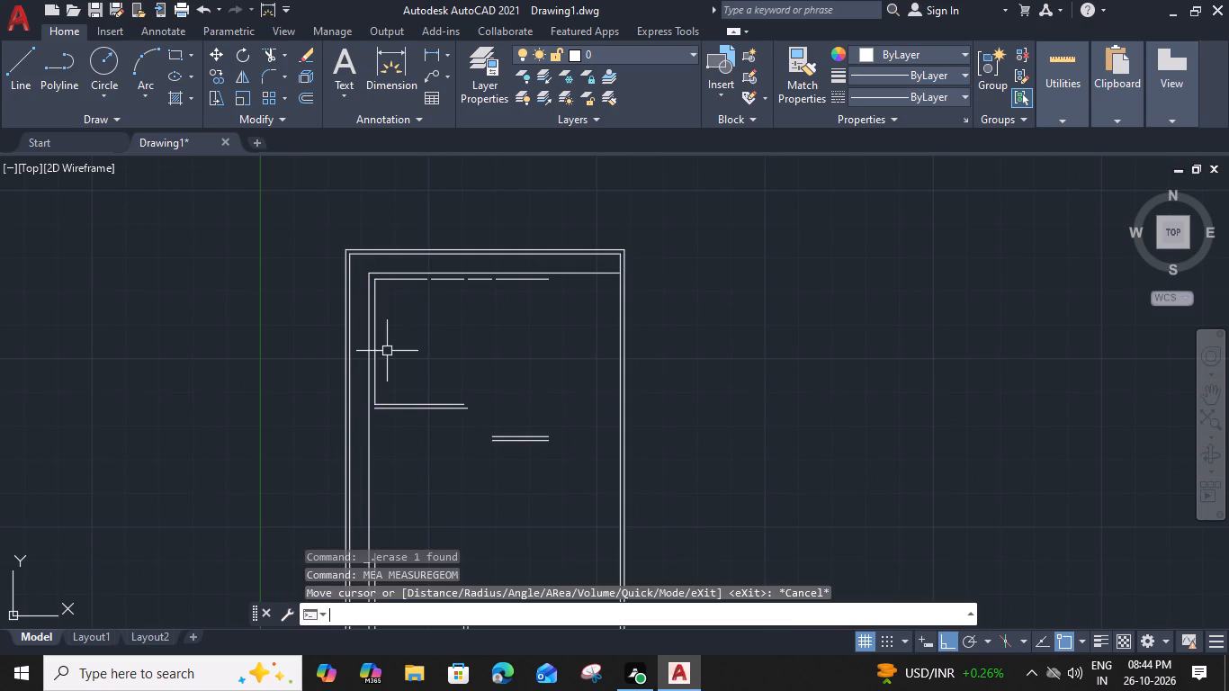
pyautogui.press('m')
pyautogui.write('ea')
pyautogui.press('space')
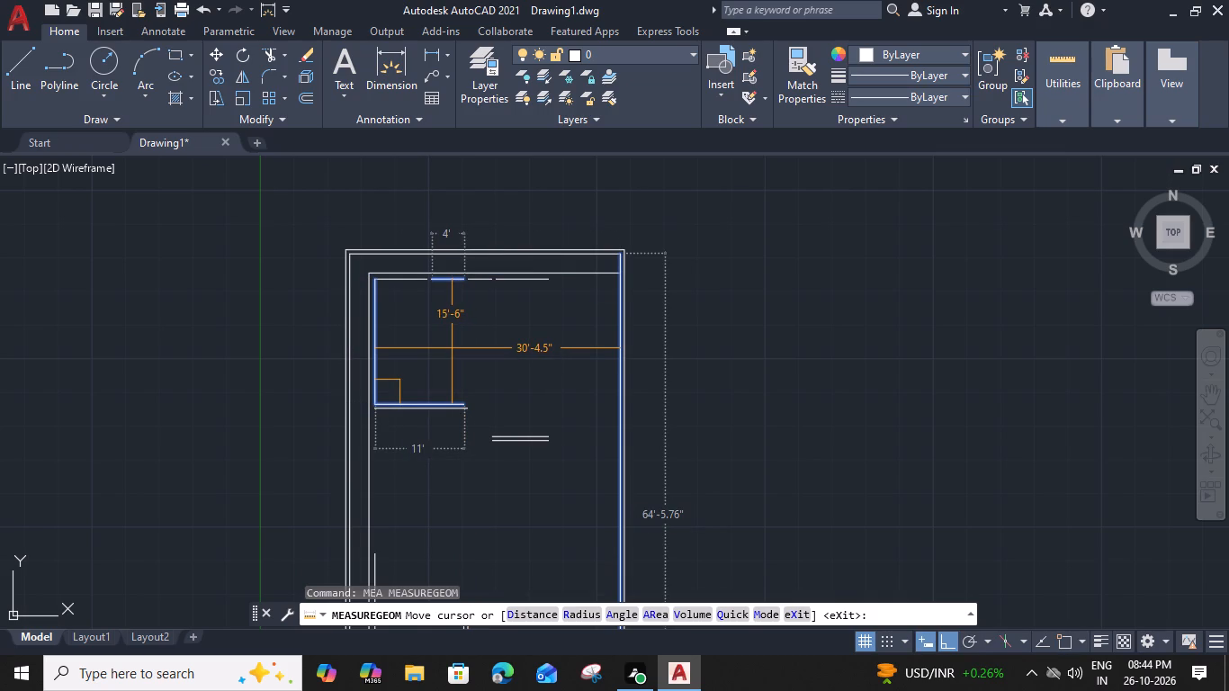
pyautogui.press('Escape')
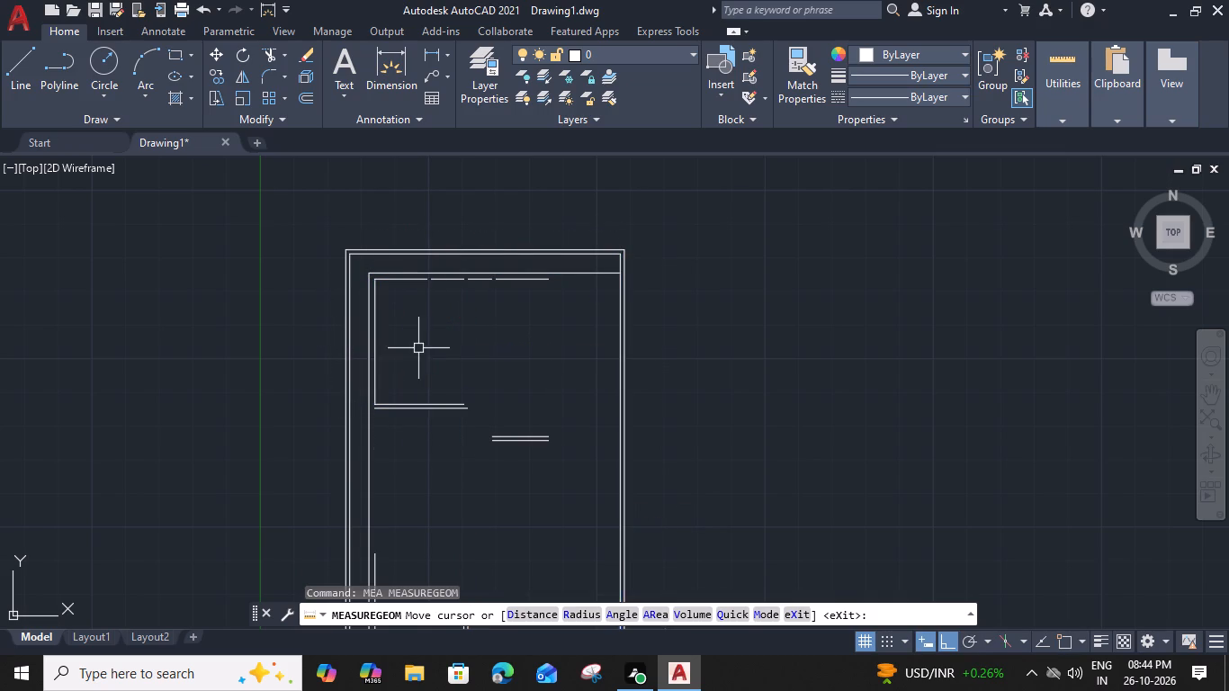
# Offset the upper left room's inner left wall line 11' to the right.
pyautogui.click(372, 342)
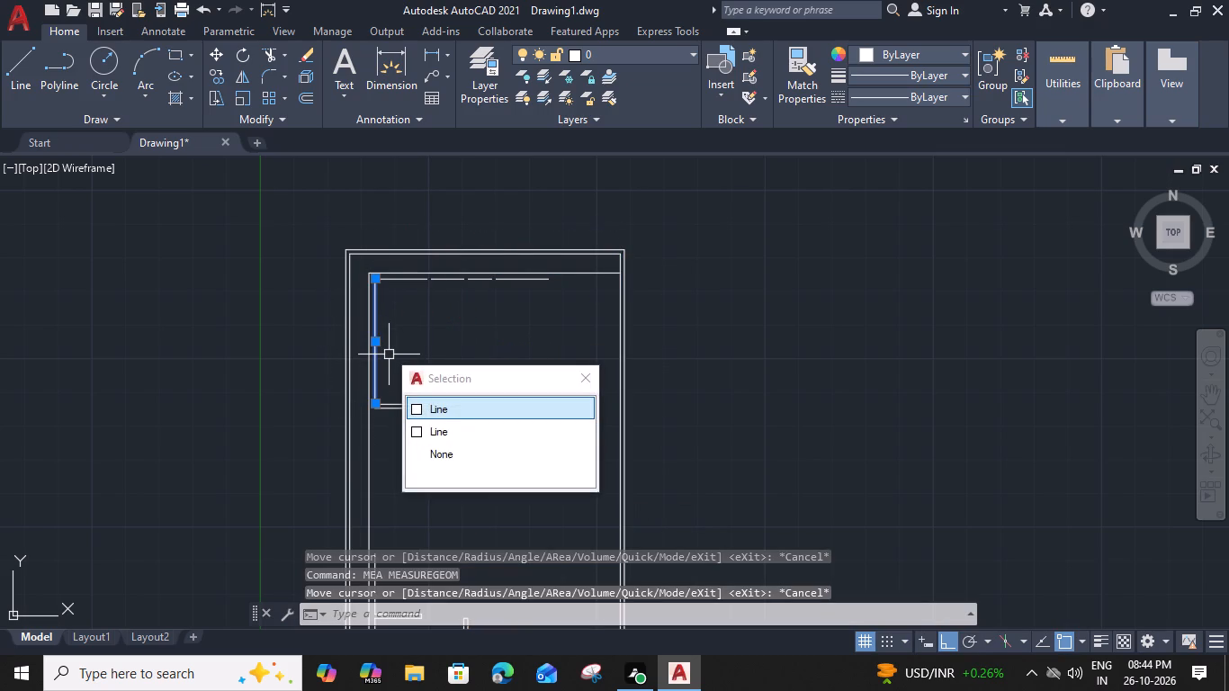
pyautogui.press('o')
pyautogui.press('space')
pyautogui.write('11')
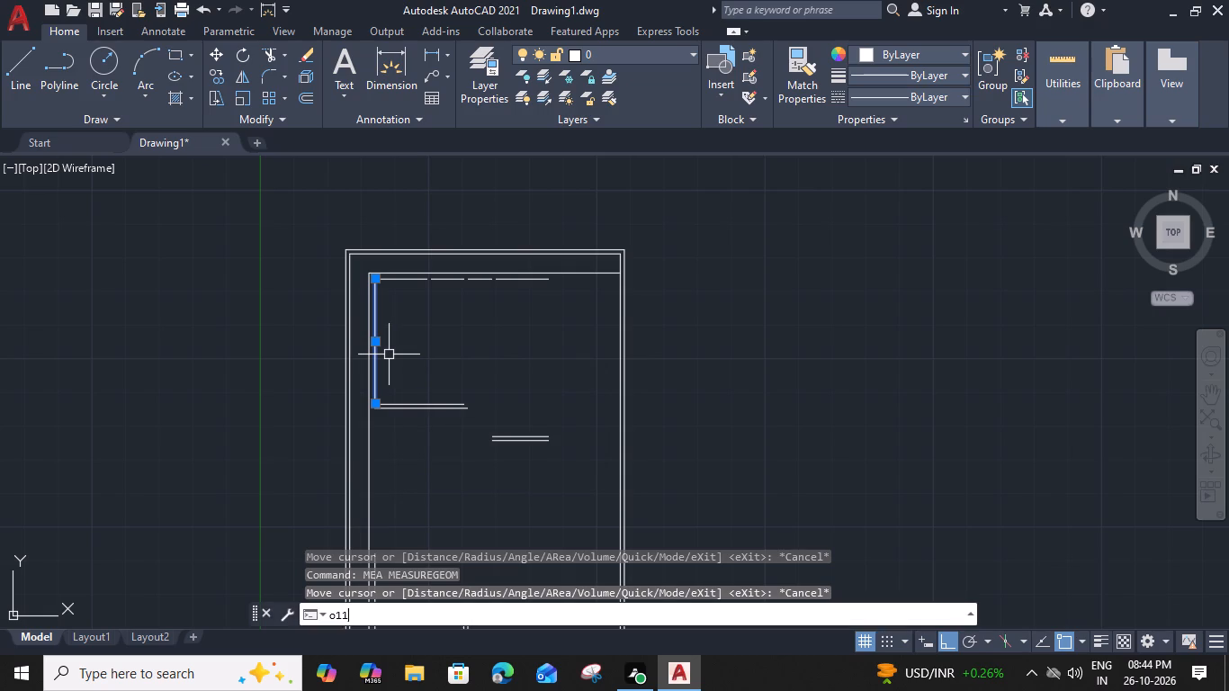
pyautogui.write("'")
pyautogui.press('space')
pyautogui.write('o')
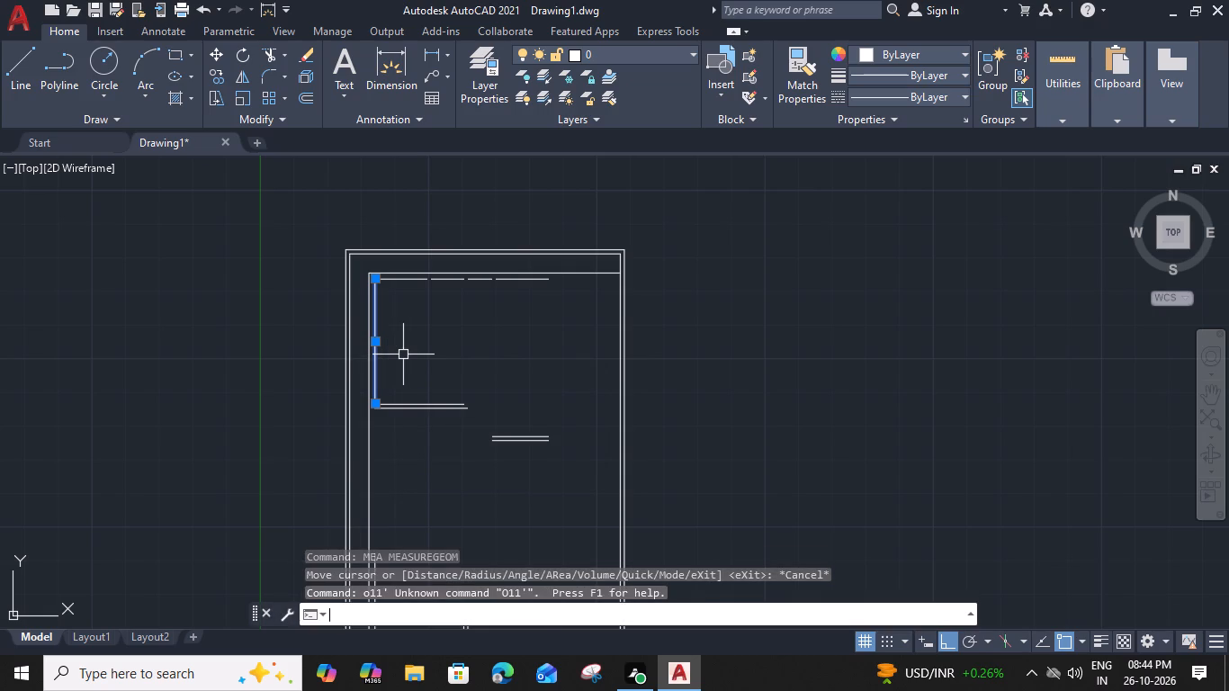
pyautogui.press('space')
pyautogui.write('11')
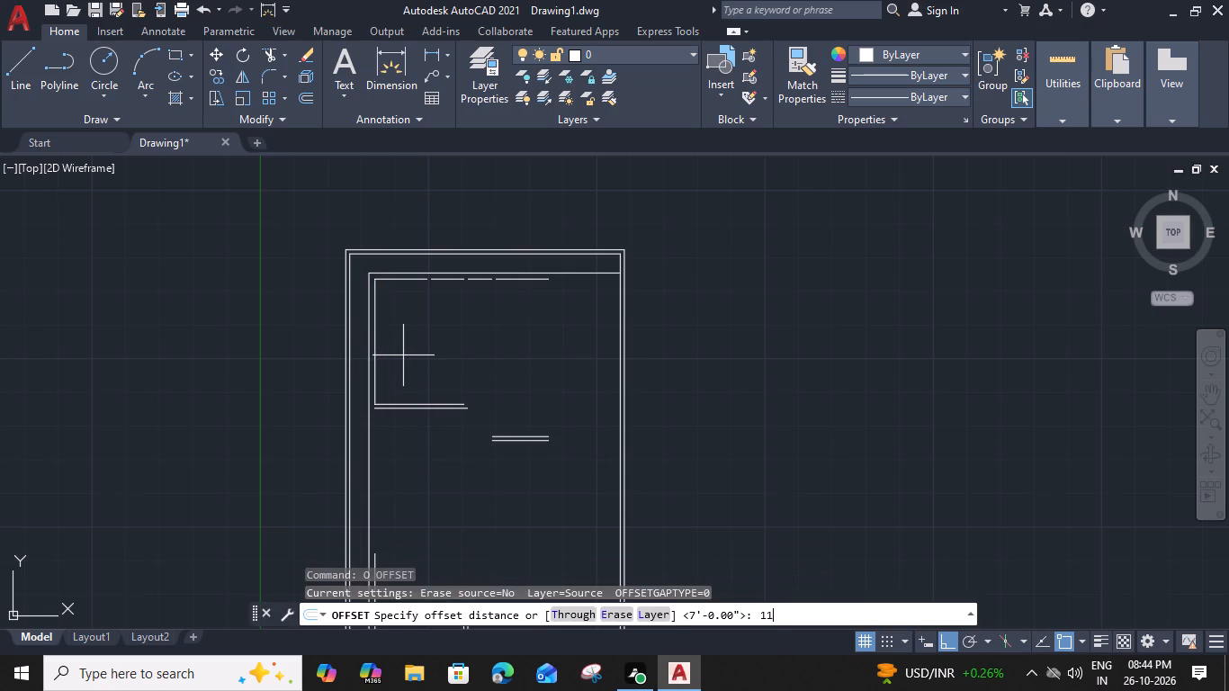
pyautogui.press("'")
pyautogui.press('Return')
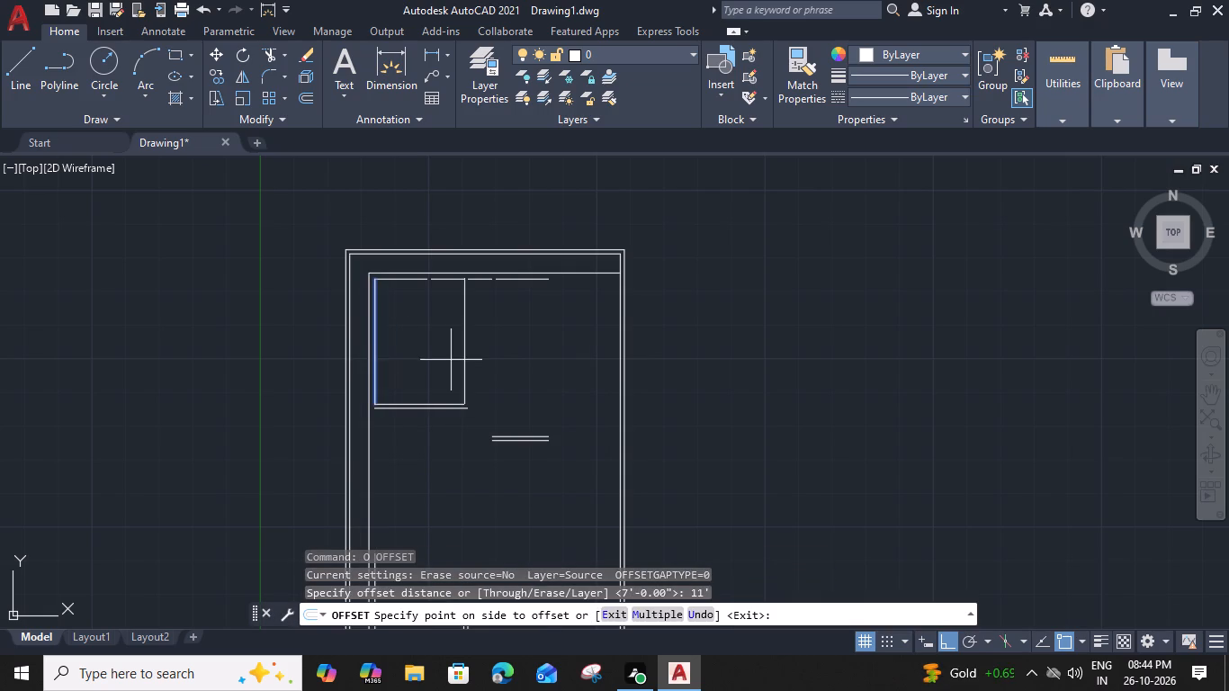
pyautogui.click(452, 360)
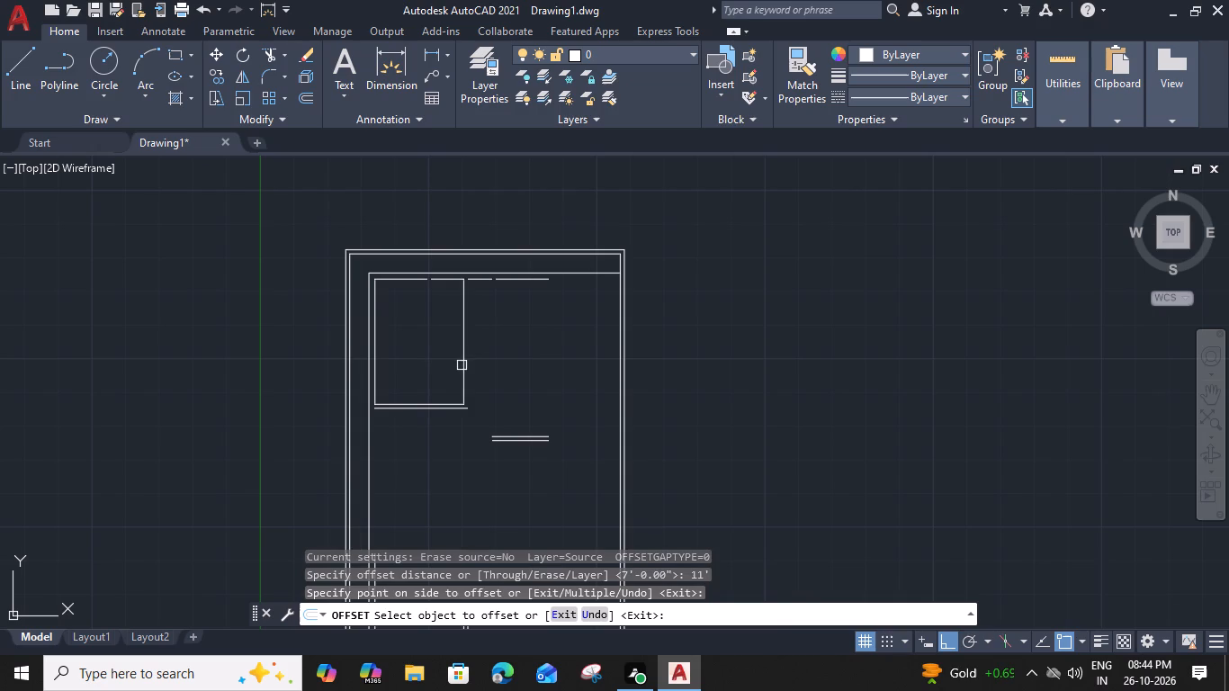
pyautogui.press('Escape')
# Offset the upper left room's new right-side line 6" to the right to form a partition.
pyautogui.click(463, 365)
pyautogui.write('o')
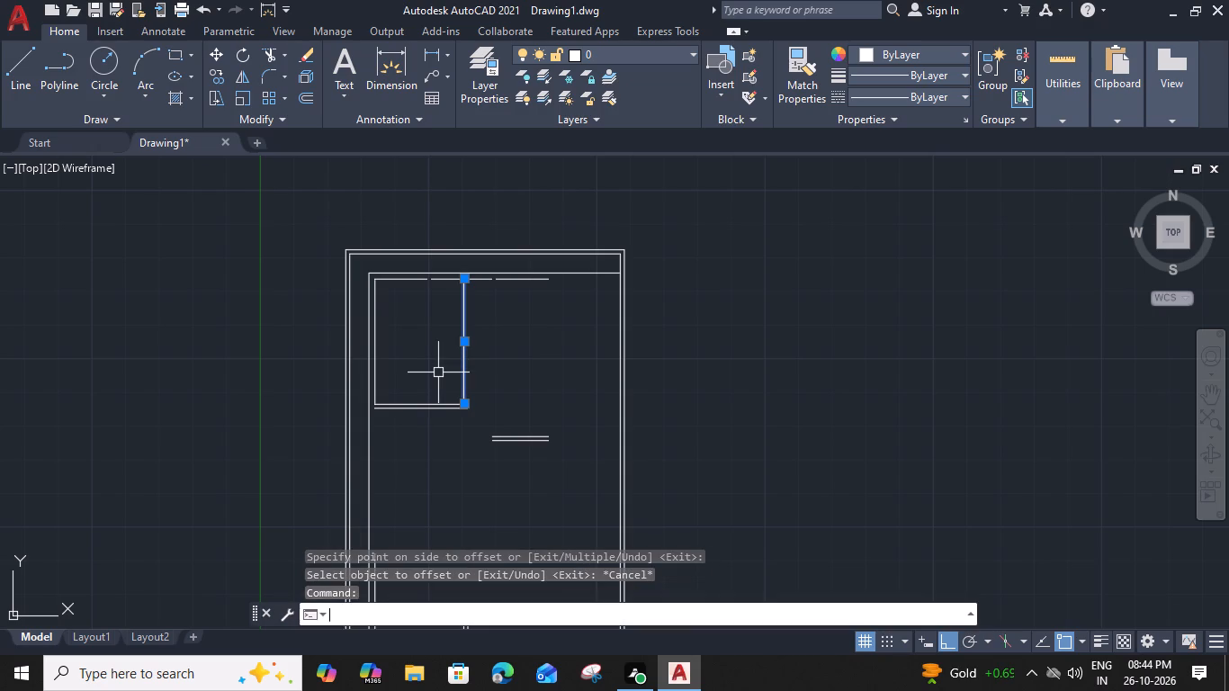
pyautogui.press('space')
pyautogui.write('6"')
pyautogui.press('Return')
pyautogui.click(509, 373)
pyautogui.press('Escape')
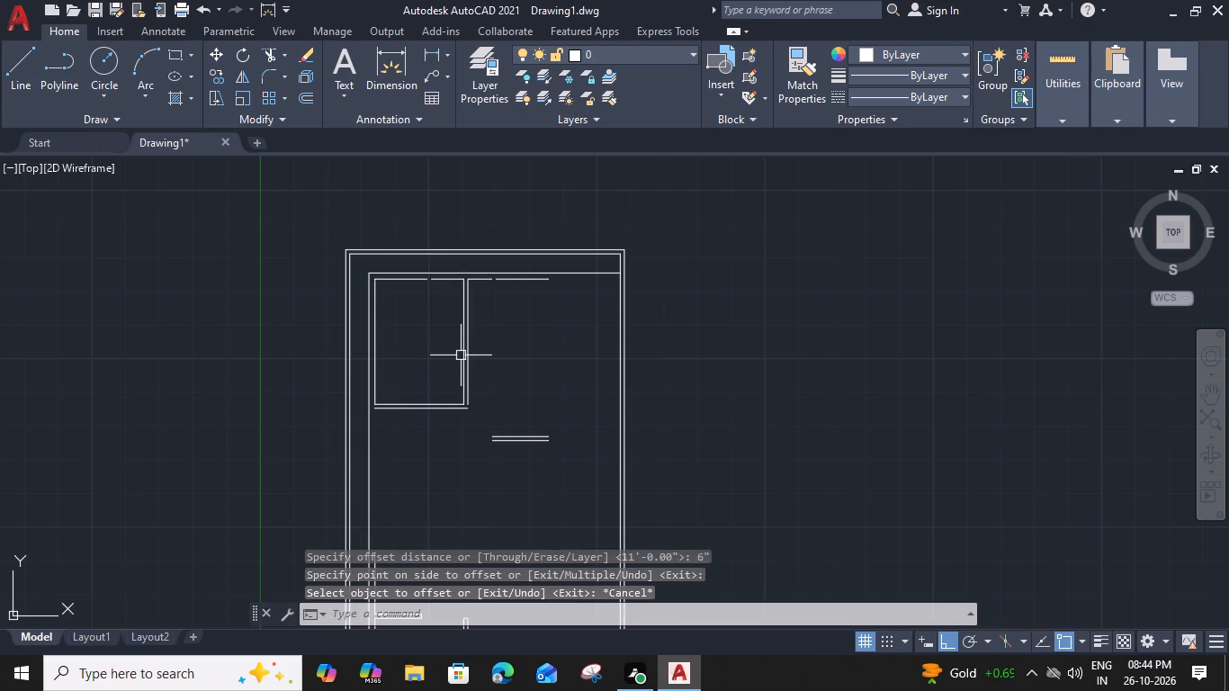
# Offset the outer line of the new partition 4' to the right for a narrow middle room.
pyautogui.scroll(1, 462, 337)
pyautogui.click(471, 339)
pyautogui.write('o')
pyautogui.press('space')
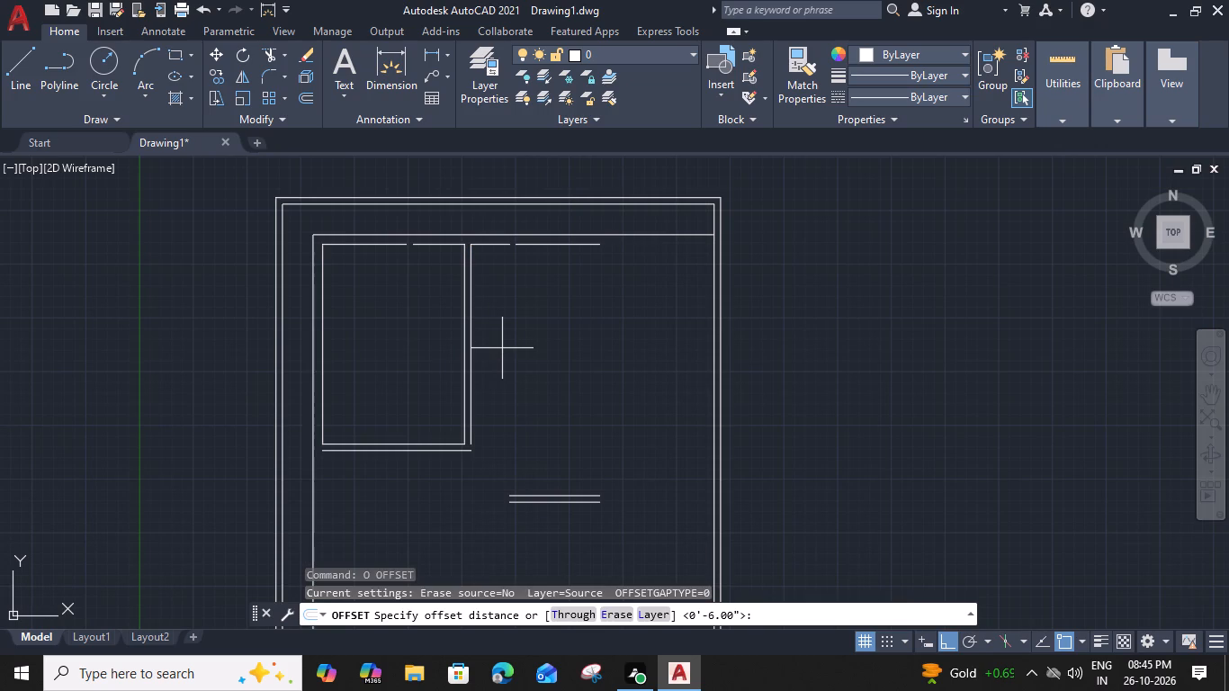
pyautogui.write("4'")
pyautogui.press('space')
pyautogui.click(536, 358)
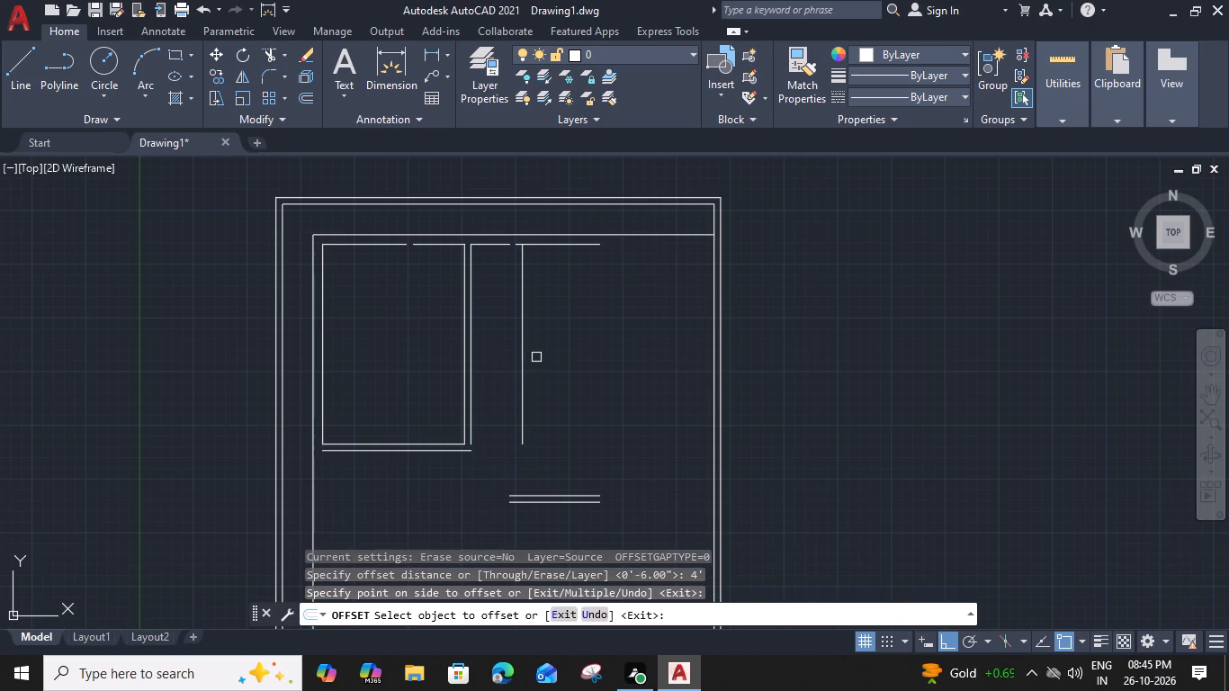
pyautogui.press('Escape')
# Offset the narrow middle room's right-side line 6" to the right to form its partition.
pyautogui.click(520, 350)
pyautogui.write('o')
pyautogui.press('space')
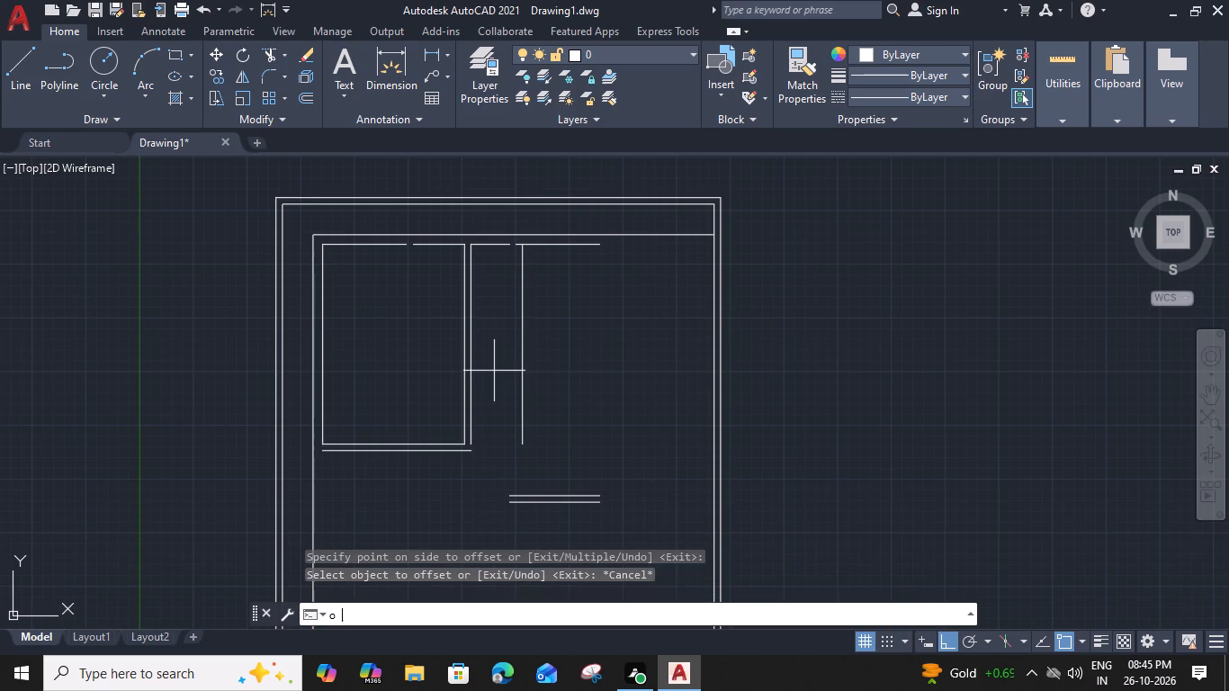
pyautogui.write('6"')
pyautogui.press('Return')
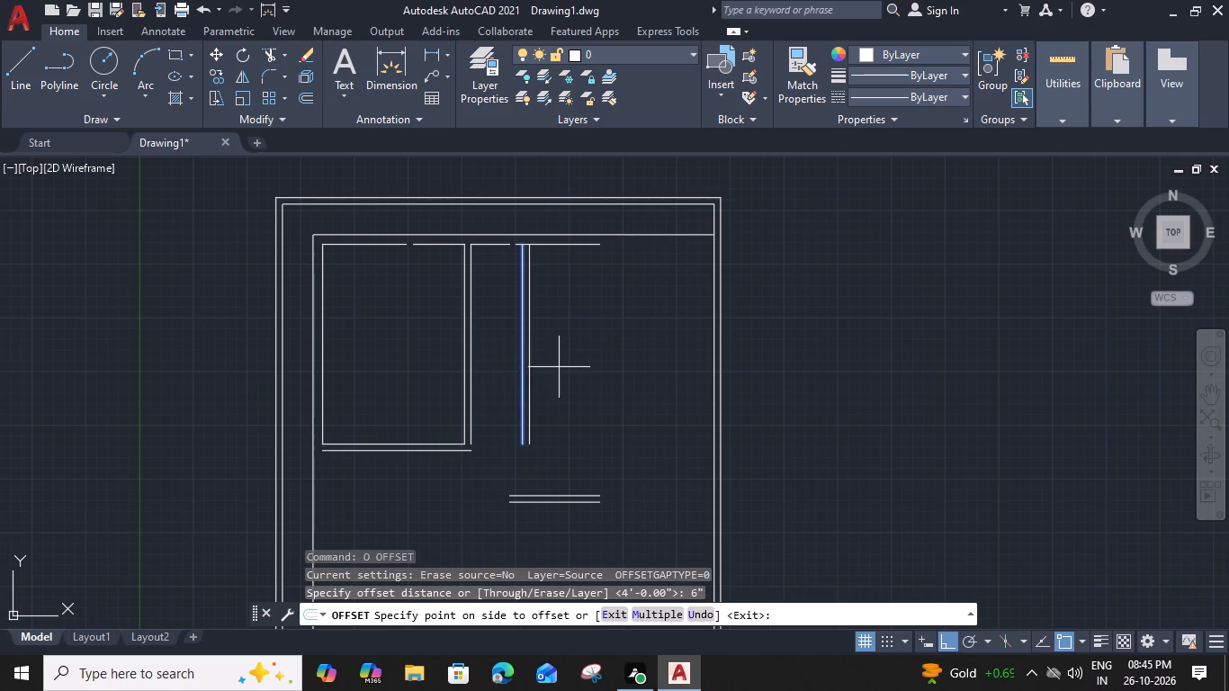
pyautogui.click(560, 367)
pyautogui.press('Escape')
# Offset the right line of the second partition 10' to the right for the upper right room.
pyautogui.moveTo(558, 364); pyautogui.dragTo(478, 360, button='middle')
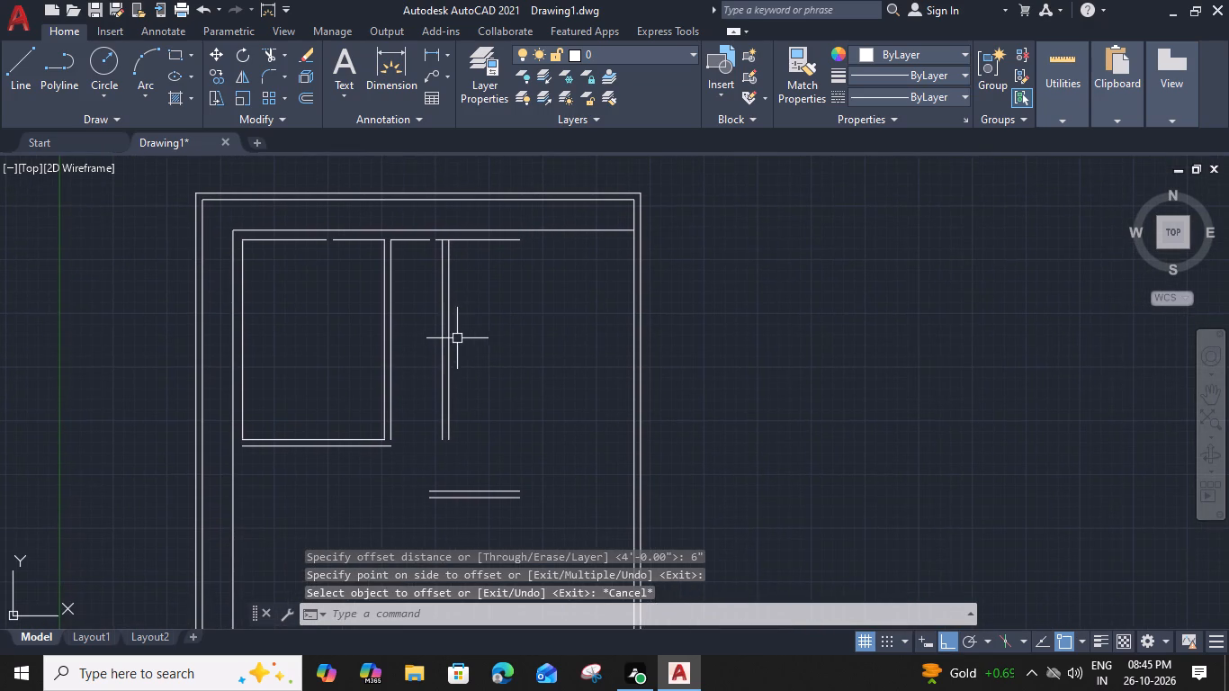
pyautogui.click(450, 330)
pyautogui.press('o')
pyautogui.press('space')
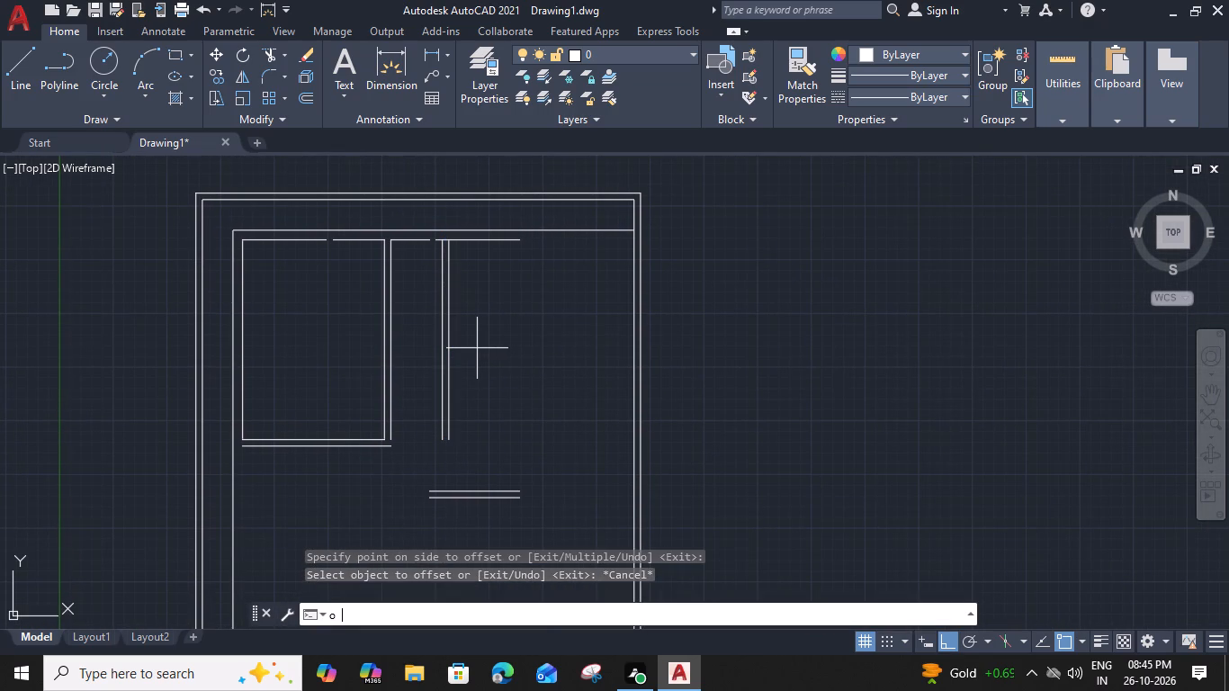
pyautogui.press('1')
pyautogui.press('0')
pyautogui.press("'")
pyautogui.press('space')
pyautogui.click(546, 352)
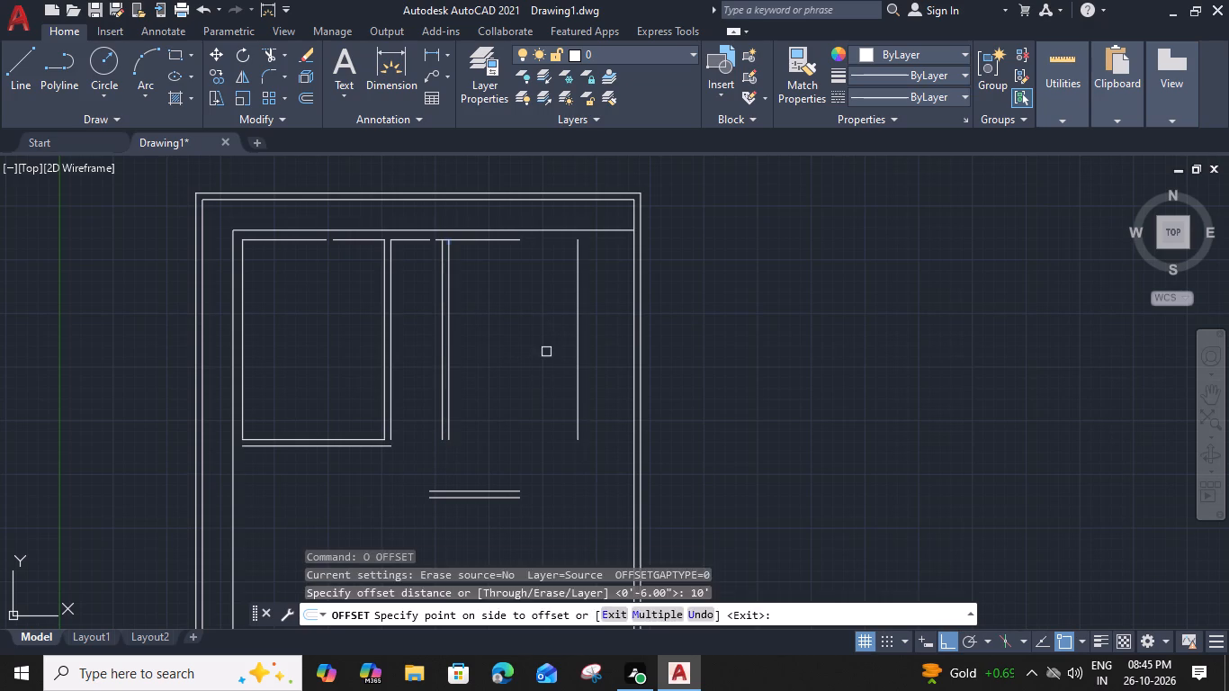
pyautogui.press('Escape')
# Offset the upper right room's right-side line 9" outward to form the outer wall.
pyautogui.click(580, 357)
pyautogui.write('o 9"')
pyautogui.press('Return')
pyautogui.click(613, 368)
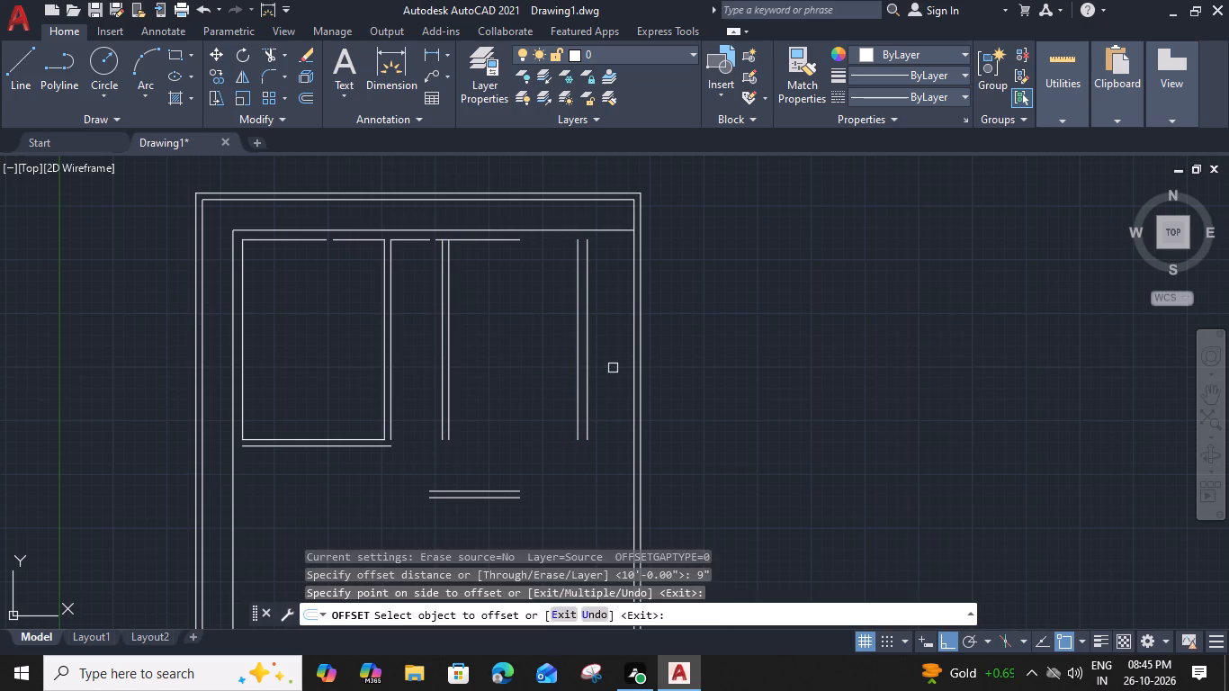
pyautogui.press('Escape')
# Measure the gap between the new right outer wall and the right boundary wall.
pyautogui.press('m')
pyautogui.write('ea')
pyautogui.press('space')
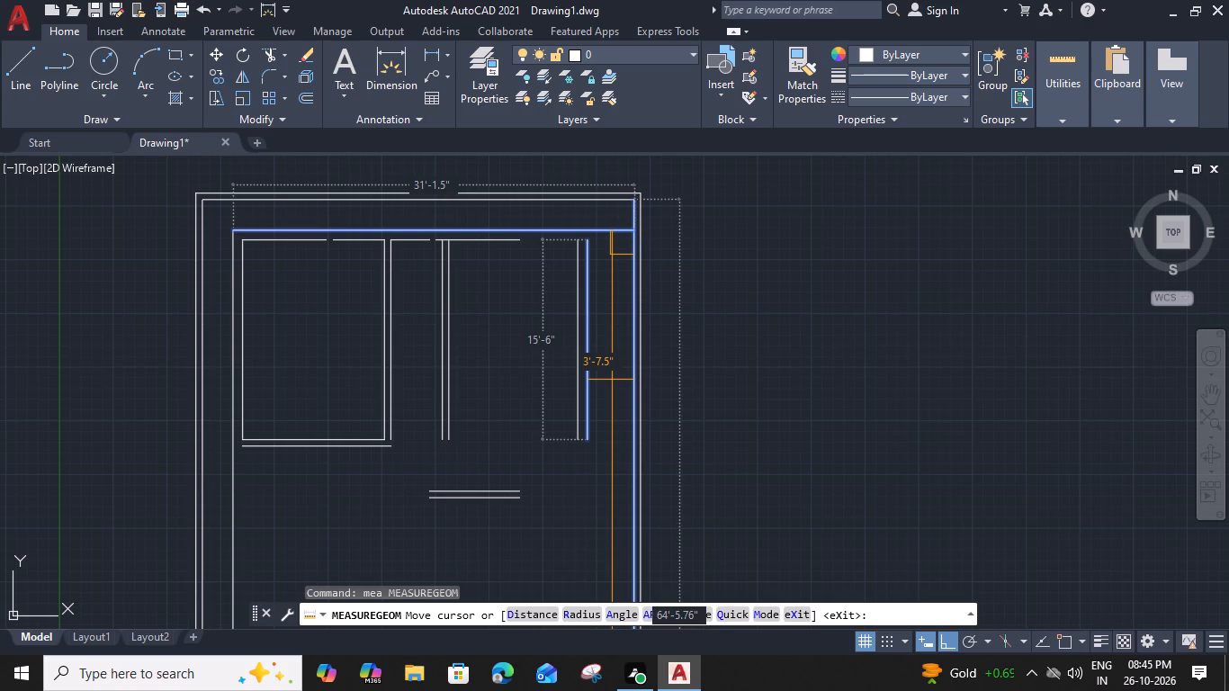
pyautogui.press('Escape')
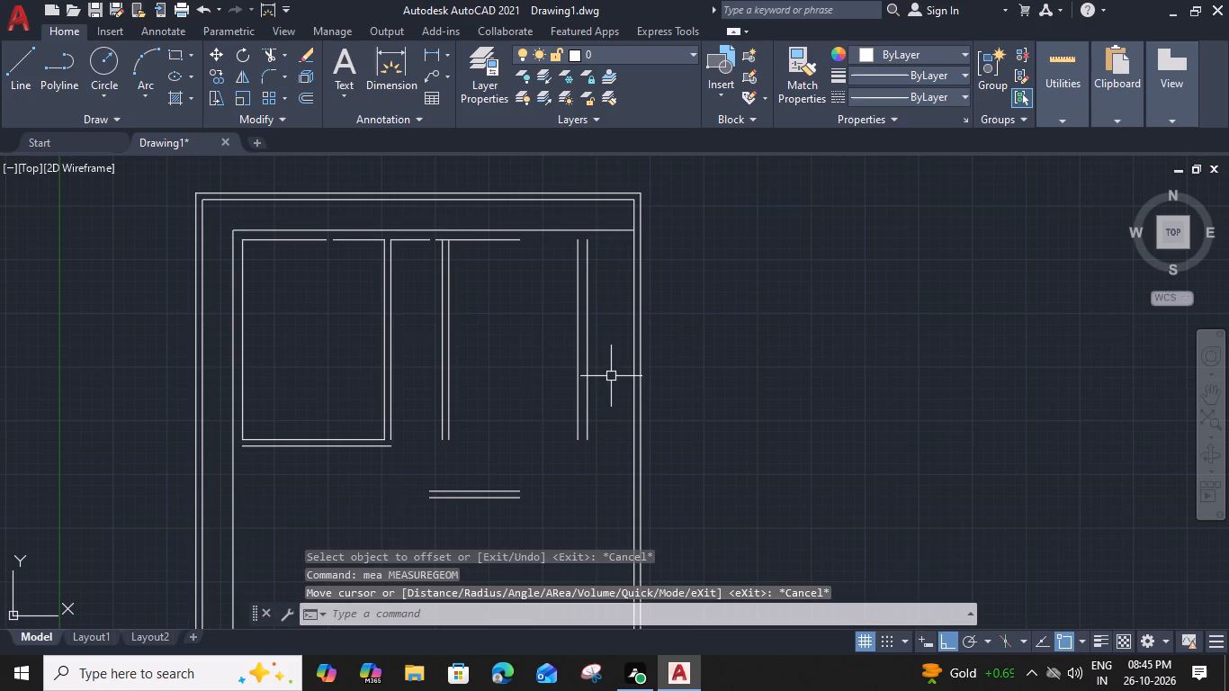
# Extend and trim the upper inner wall line so it closes the left and narrow middle rooms and stops at both partitions.
pyautogui.moveTo(471, 374); pyautogui.dragTo(461, 374, button='middle')
pyautogui.write('ex')
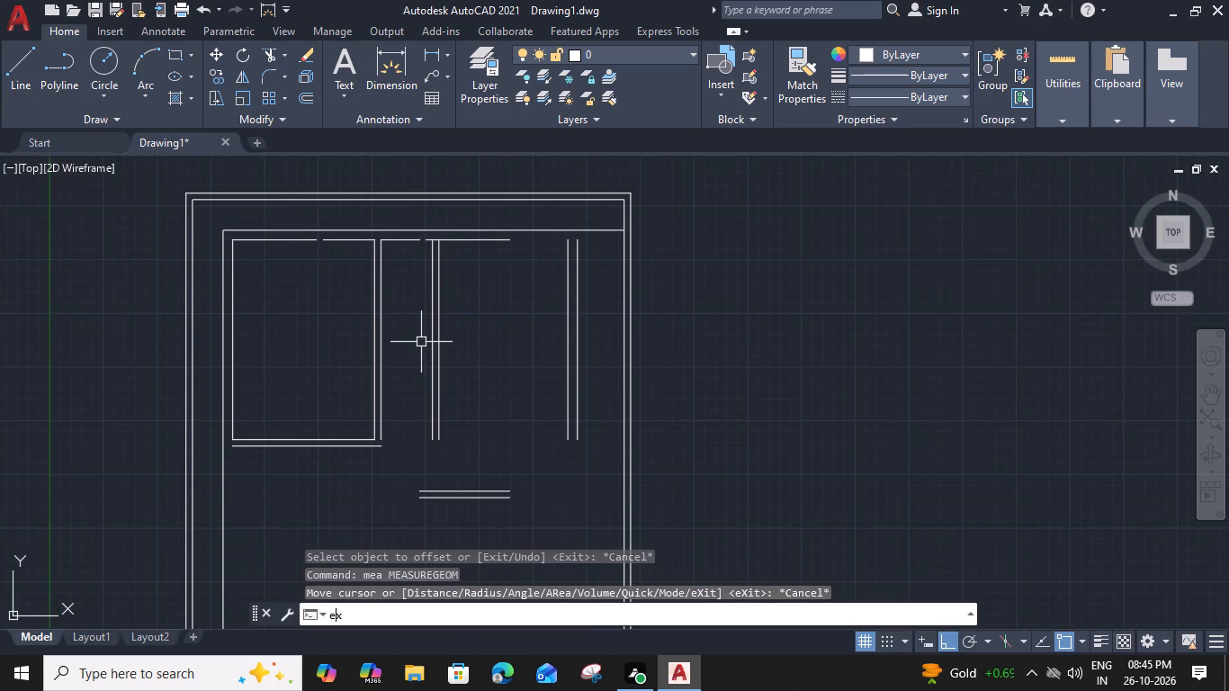
pyautogui.press('space')
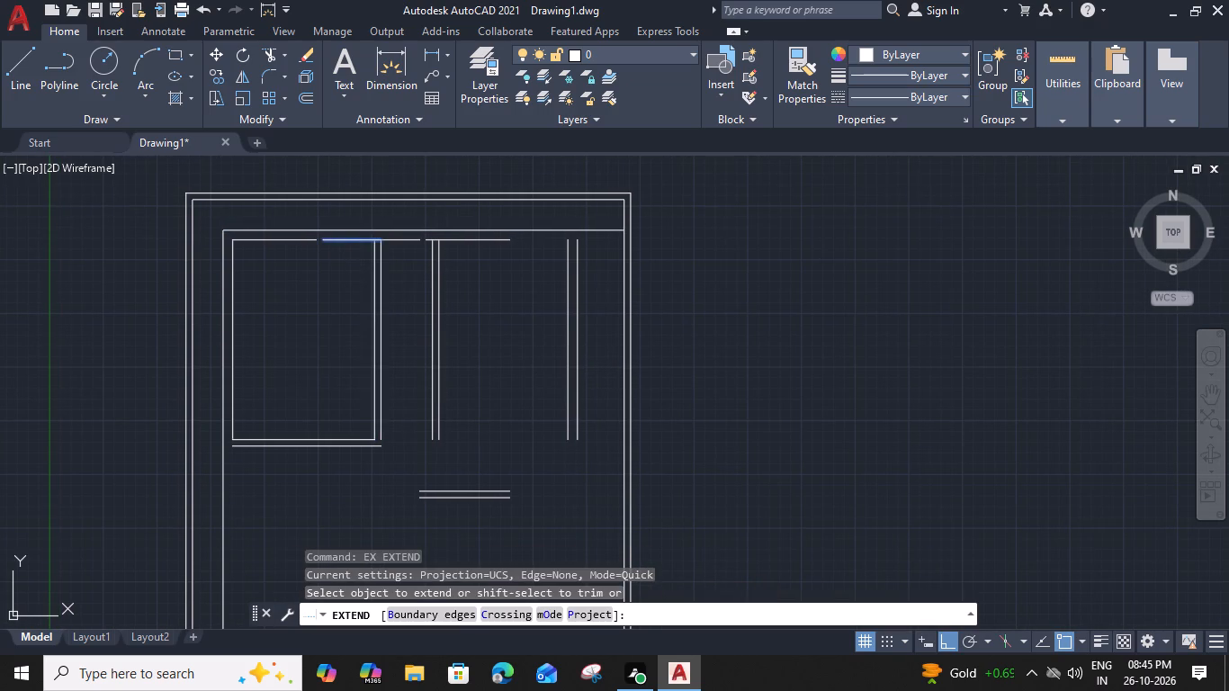
pyautogui.click(349, 238)
pyautogui.keyDown('shift'); pyautogui.click(341, 242); pyautogui.keyUp('shift')
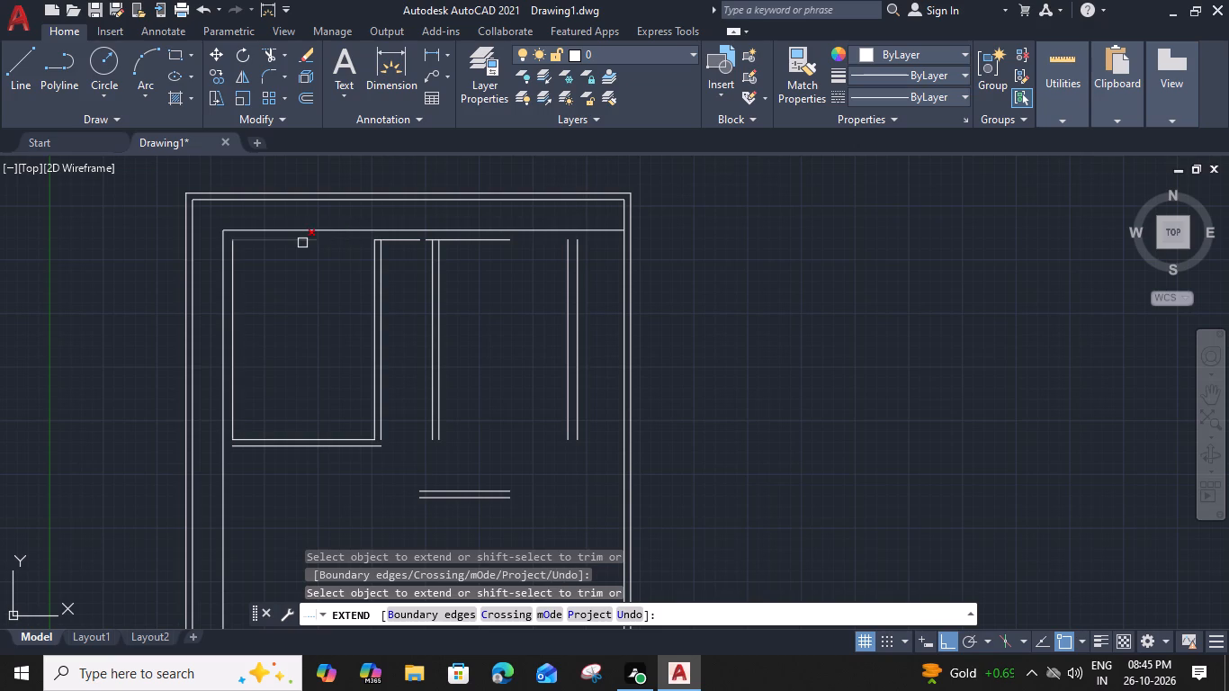
pyautogui.click(301, 244)
pyautogui.scroll(4, 363, 236)
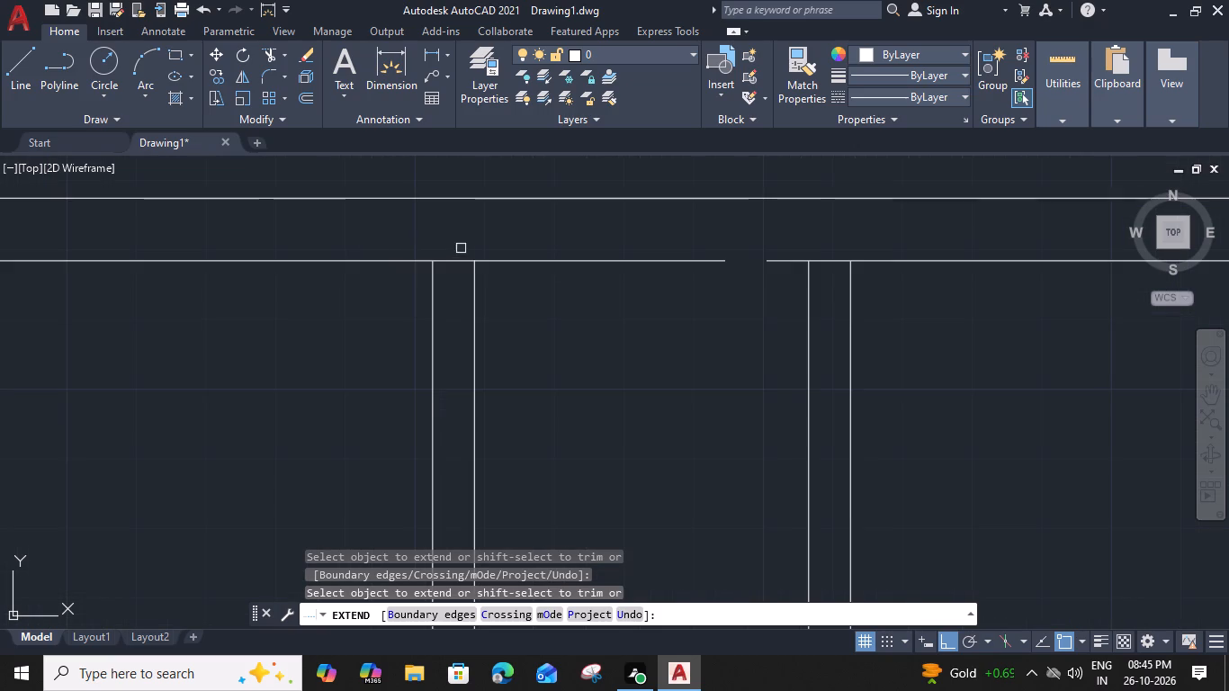
pyautogui.keyDown('shift'); pyautogui.click(454, 264); pyautogui.keyUp('shift')
pyautogui.keyDown('shift'); pyautogui.scroll(-2, 454, 264); pyautogui.keyUp('shift')
pyautogui.keyDown('shift'); pyautogui.click(523, 264); pyautogui.keyUp('shift')
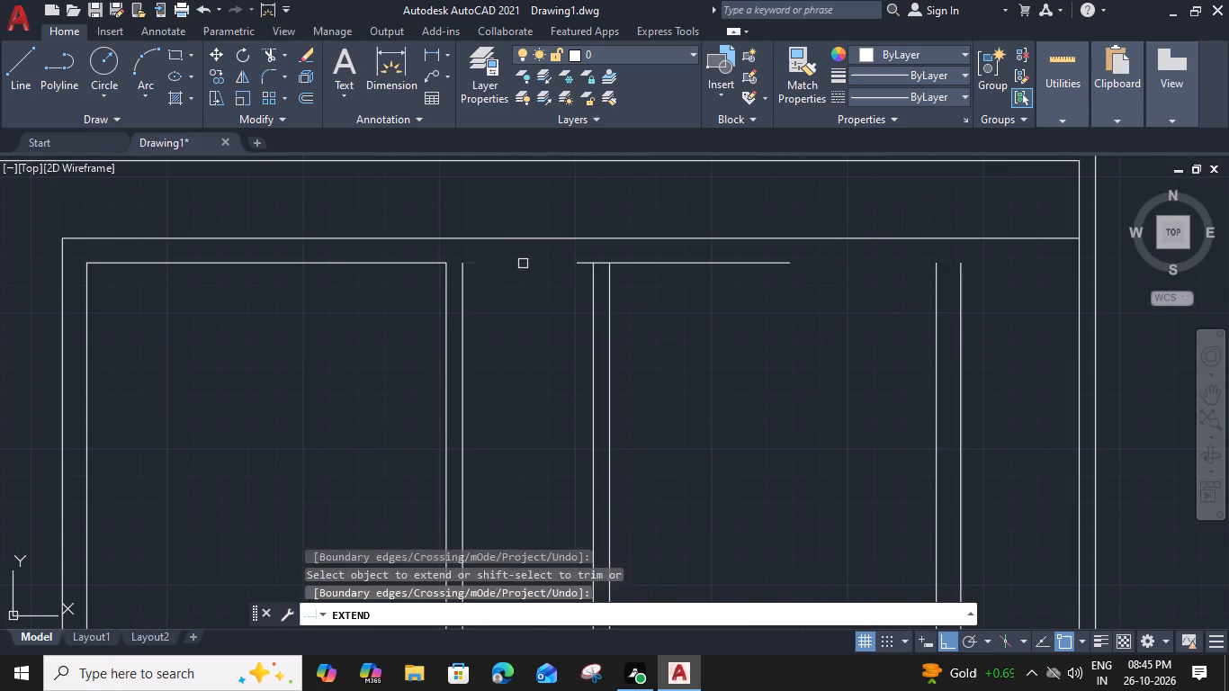
pyautogui.click(582, 262)
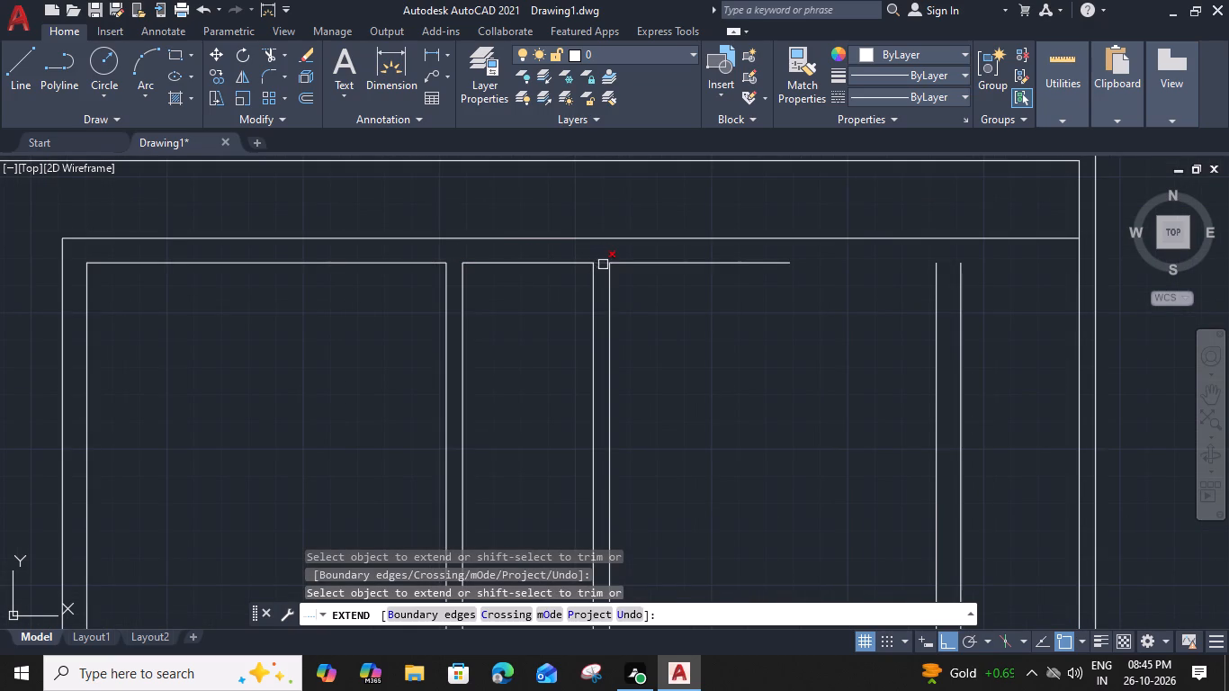
pyautogui.keyDown('shift'); pyautogui.click(603, 265); pyautogui.keyUp('shift')
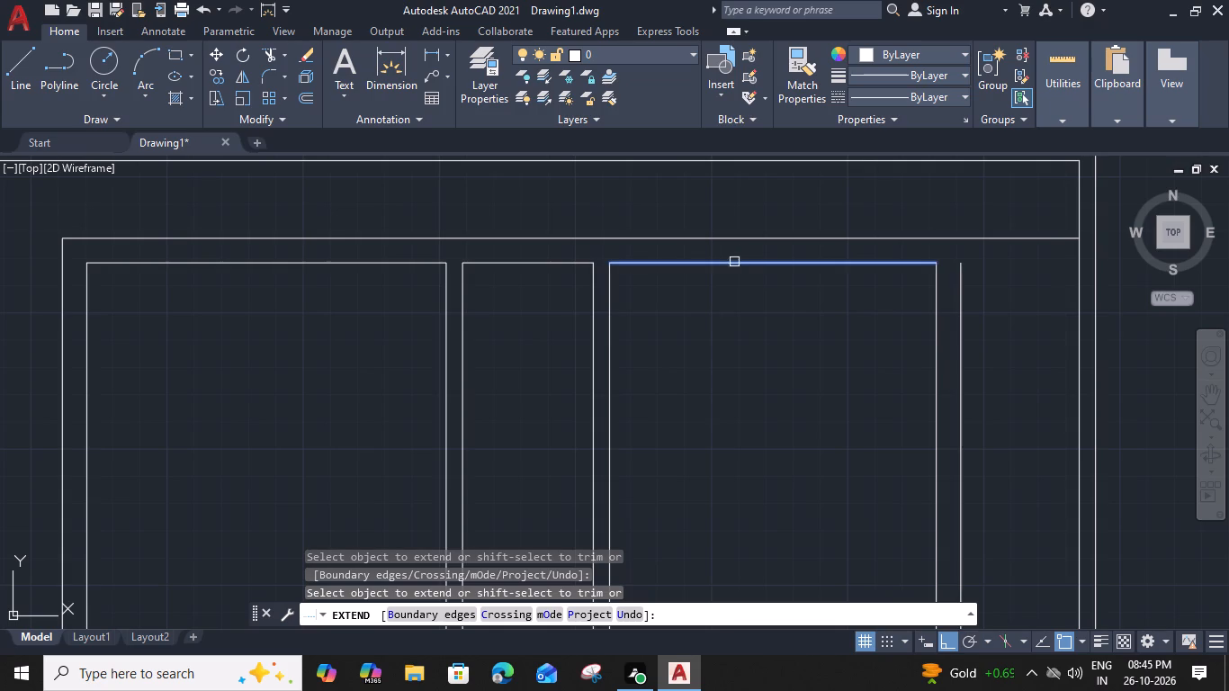
# Extend the upper right room's top line and outer side line, then trim the excess to form the upper right outer wall corner.
pyautogui.click(787, 263)
pyautogui.click(839, 261)
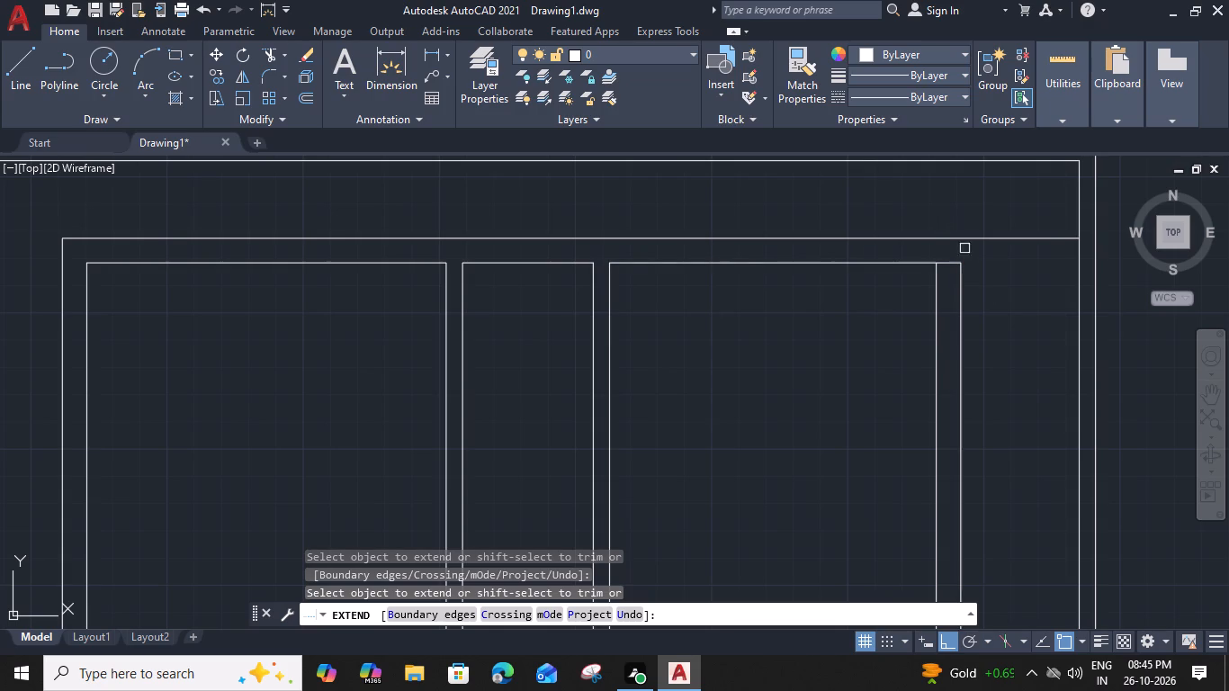
pyautogui.click(962, 296)
pyautogui.keyDown('shift'); pyautogui.click(996, 238); pyautogui.keyUp('shift')
pyautogui.keyDown('shift'); pyautogui.click(946, 261); pyautogui.keyUp('shift')
# Extend the lower left inner wall line upward to the lower line of the upper left room's bottom wall.
pyautogui.scroll(-2, 946, 261)
pyautogui.moveTo(718, 363); pyautogui.dragTo(701, 338, button='middle')
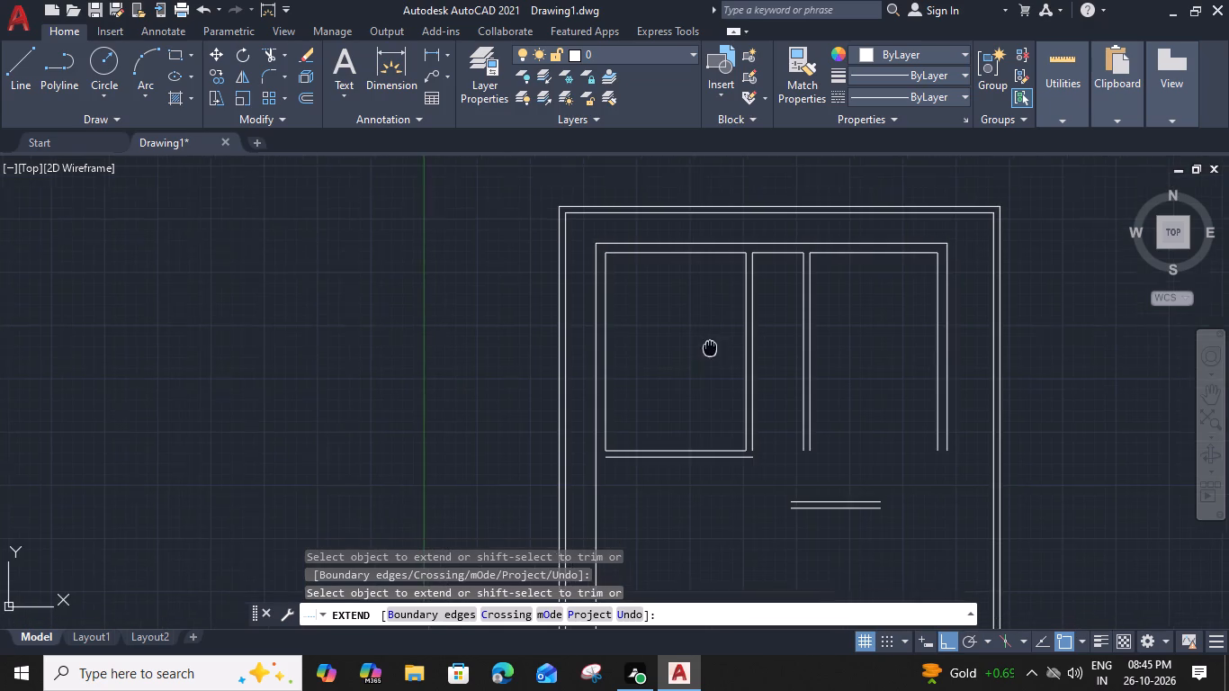
pyautogui.moveTo(701, 338); pyautogui.dragTo(599, 280, button='middle')
pyautogui.scroll(-2, 566, 316)
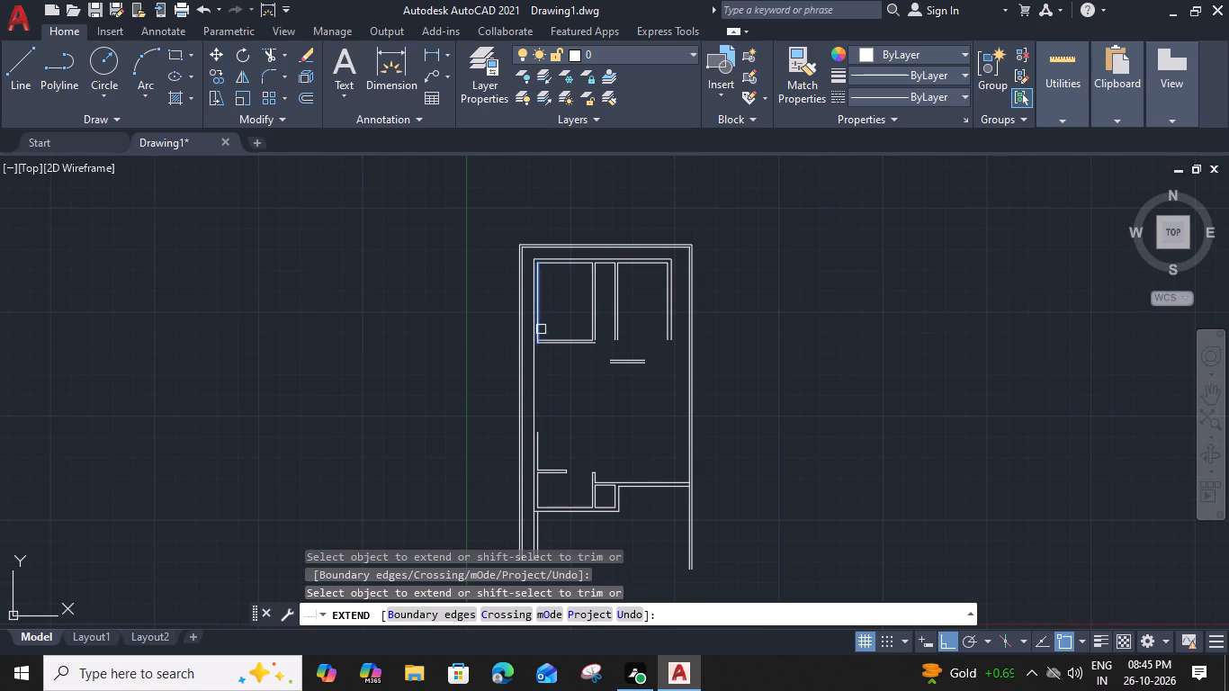
pyautogui.scroll(1, 540, 447)
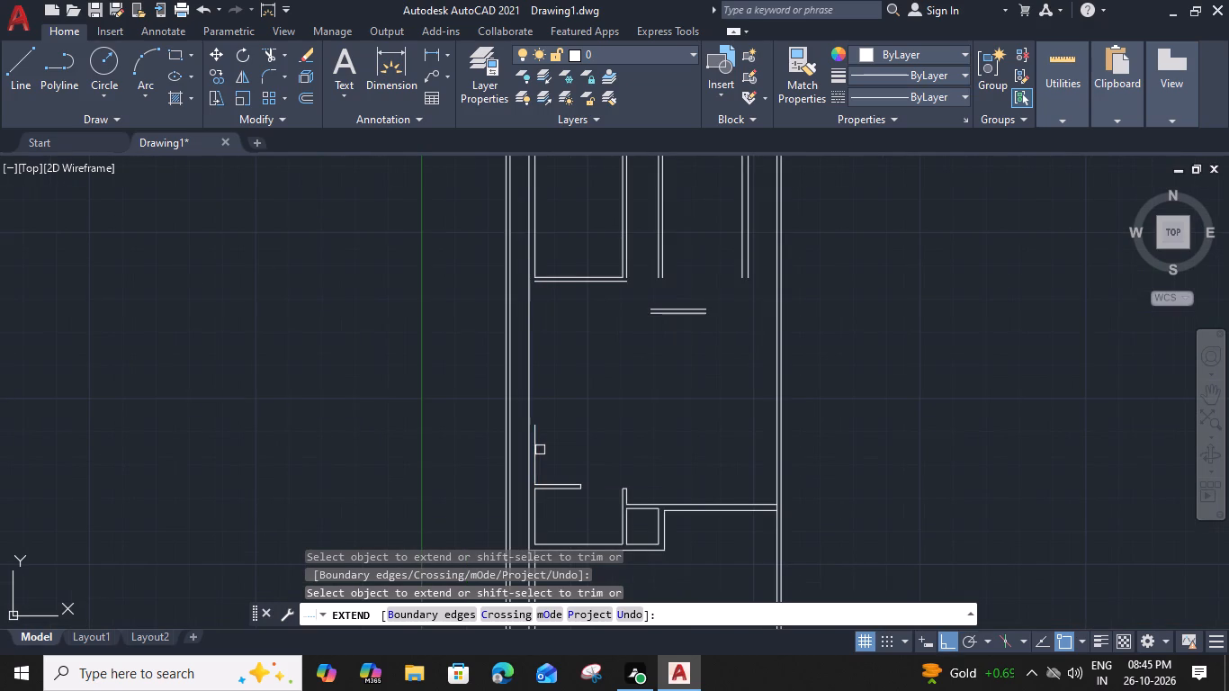
pyautogui.click(538, 446)
pyautogui.press('Escape')
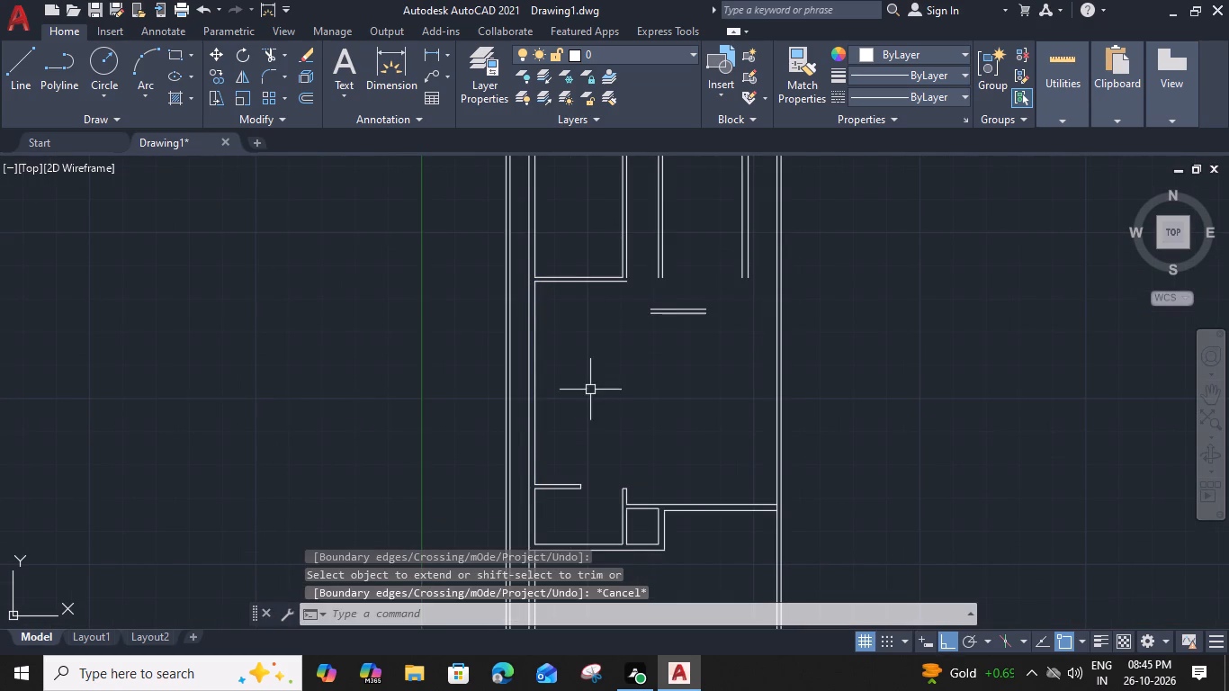
# Extend the bottom wall's lower line right to the boundary wall, and the partition and right outer wall lines down to it.
pyautogui.moveTo(625, 297); pyautogui.dragTo(602, 301, button='middle')
pyautogui.scroll(2, 611, 277)
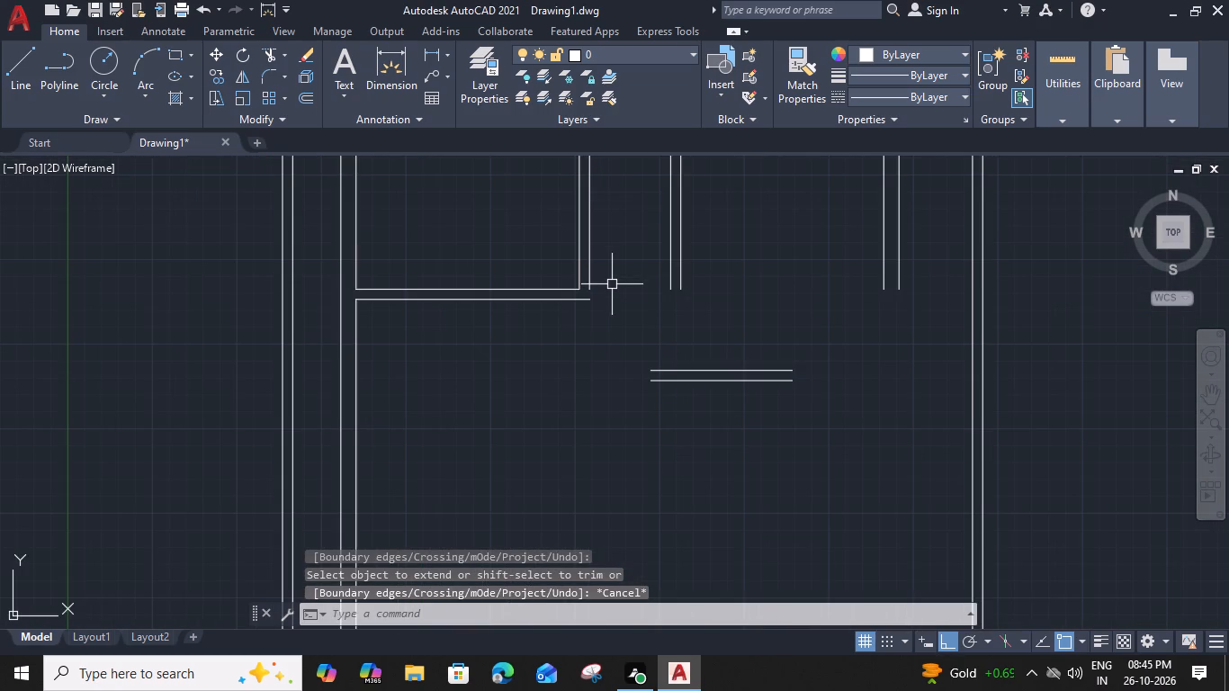
pyautogui.press('w')
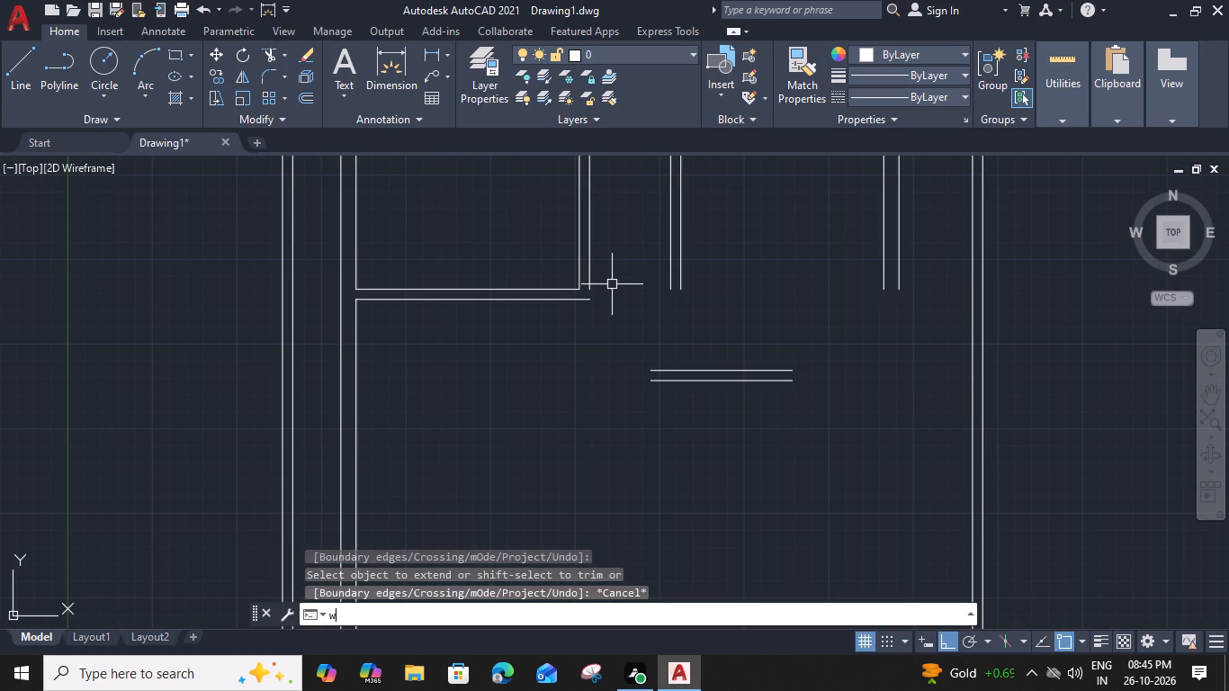
pyautogui.press('Escape')
pyautogui.write('ex')
pyautogui.press('space')
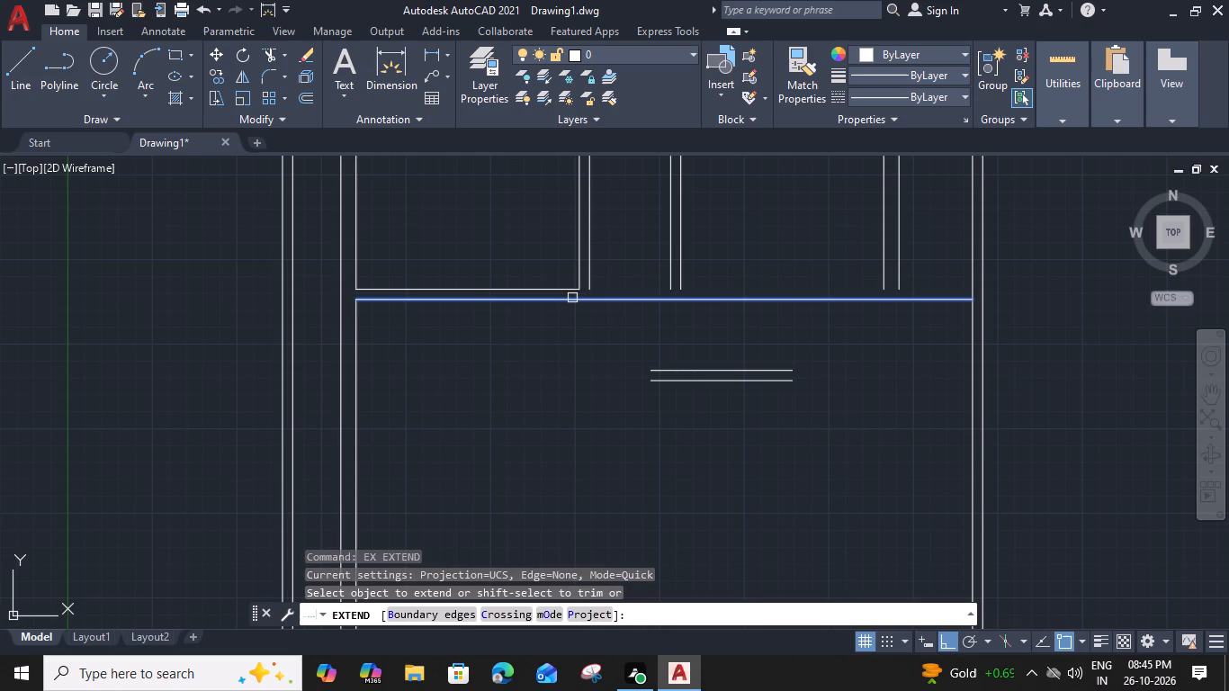
pyautogui.click(572, 298)
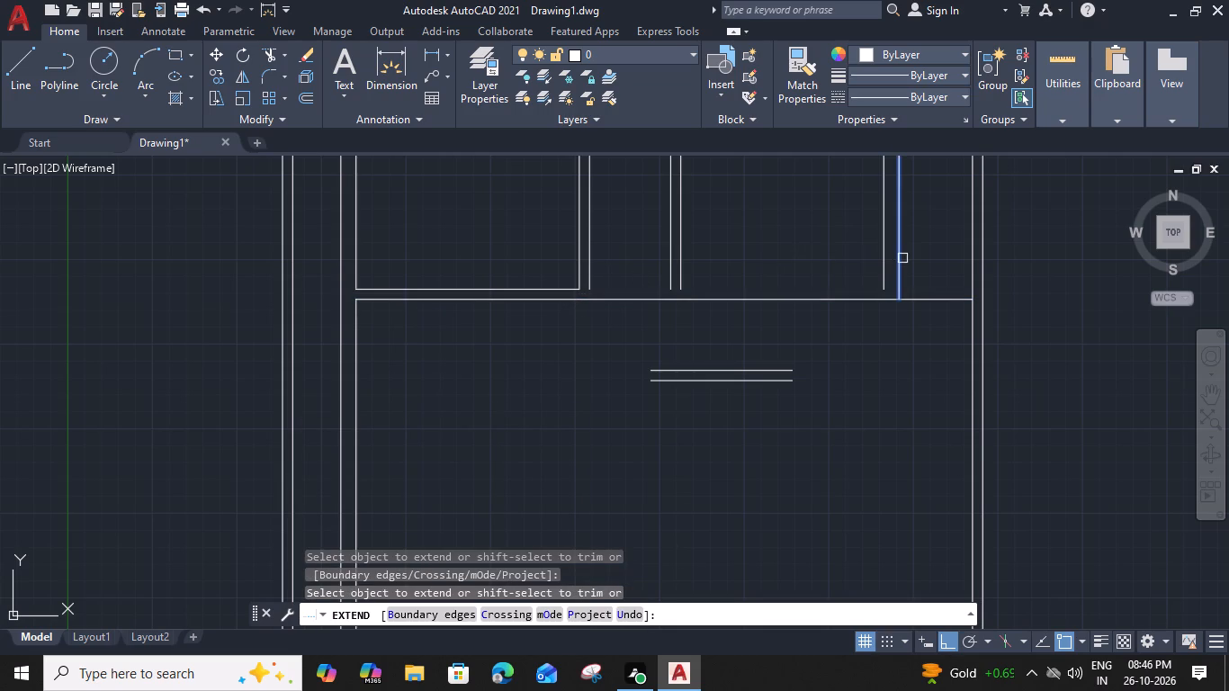
pyautogui.click(916, 259)
pyautogui.click(661, 268)
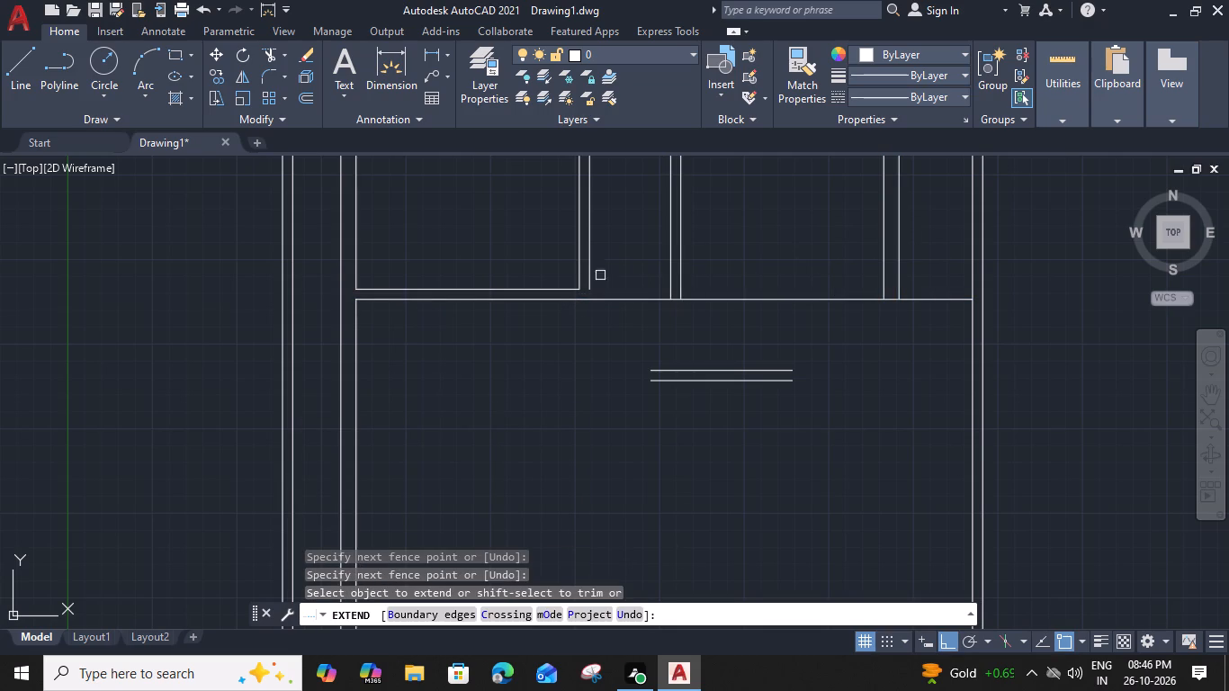
pyautogui.click(588, 282)
pyautogui.moveTo(724, 259); pyautogui.dragTo(611, 366, button='middle')
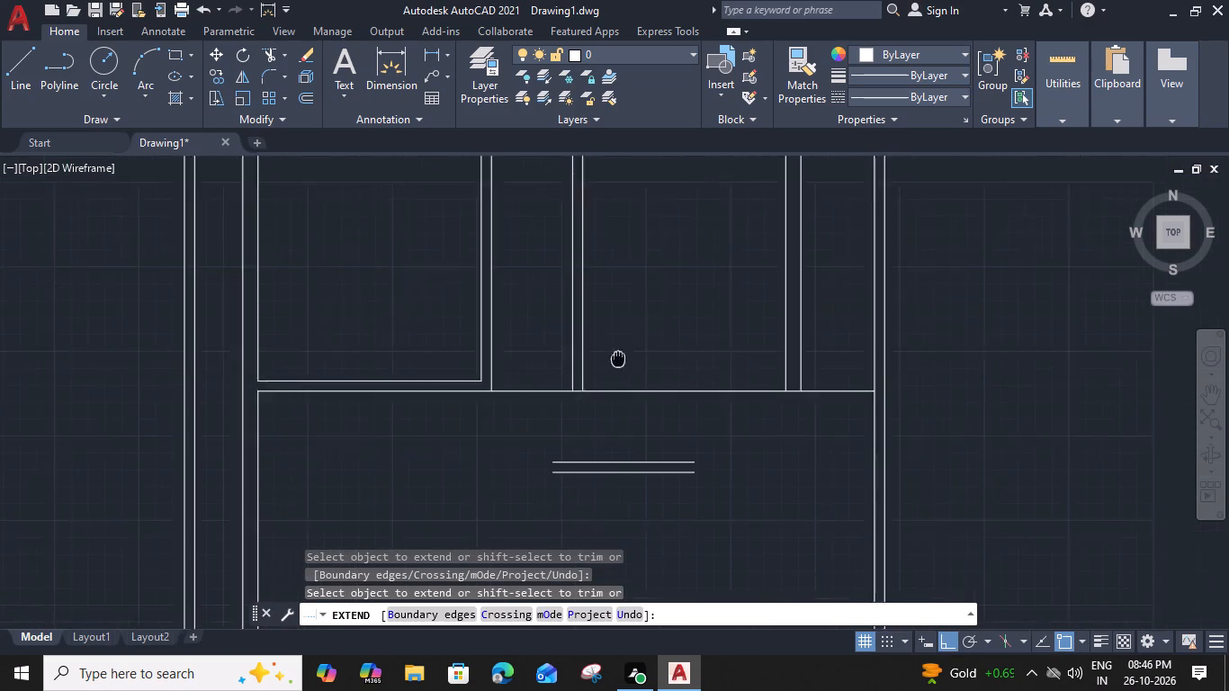
pyautogui.moveTo(611, 366); pyautogui.dragTo(603, 374, button='middle')
pyautogui.press('Escape')
# Offset the narrow middle room's top line 7' downward to divide the room.
pyautogui.scroll(-1, 483, 369)
pyautogui.moveTo(483, 369); pyautogui.dragTo(483, 379, button='middle')
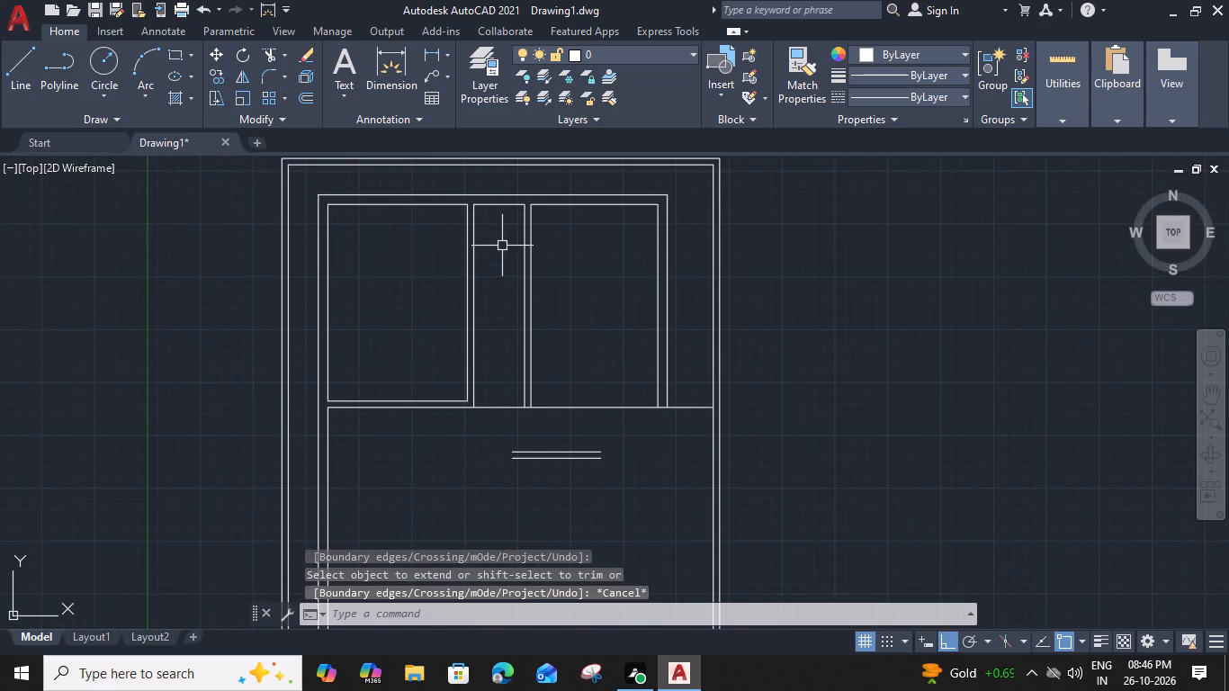
pyautogui.click(500, 205)
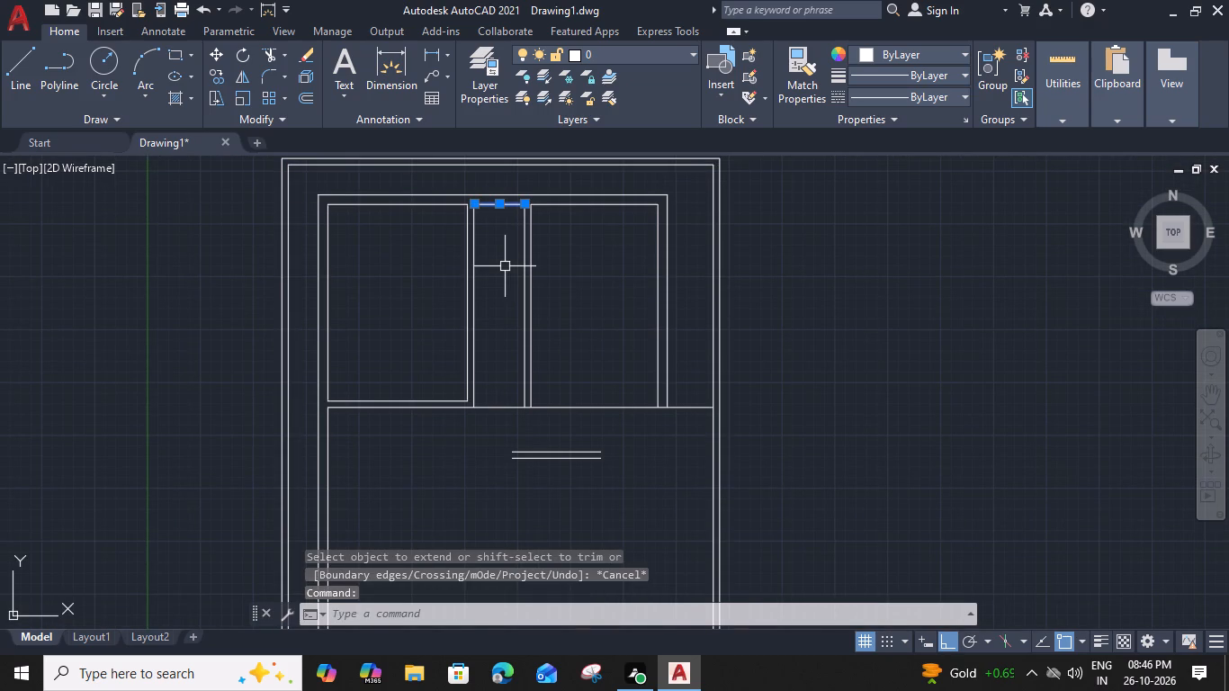
pyautogui.write('o')
pyautogui.press('space')
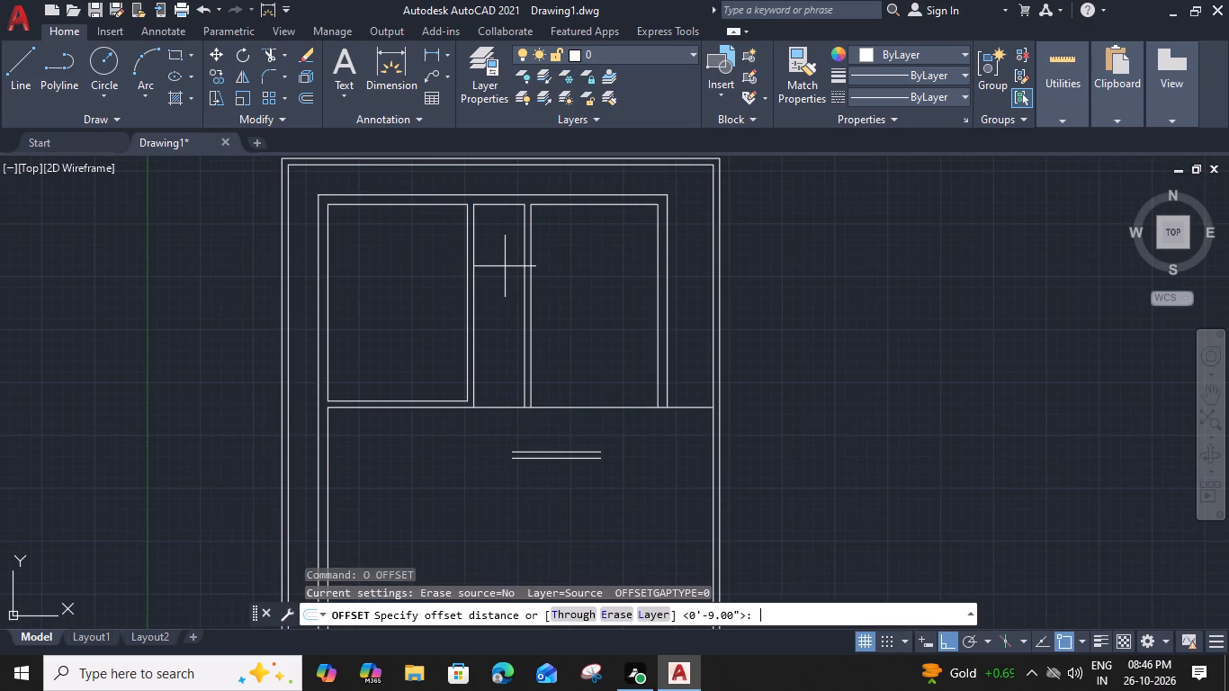
pyautogui.press('7')
pyautogui.press("'")
pyautogui.press('space')
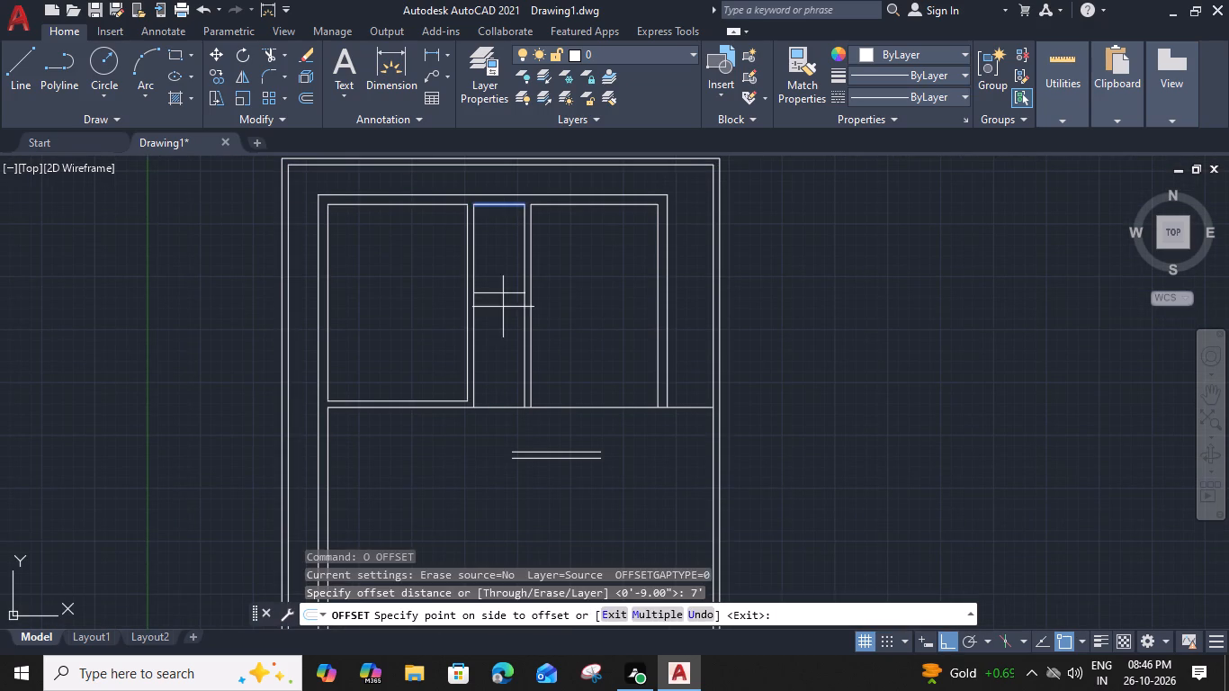
pyautogui.click(503, 312)
pyautogui.press('Escape')
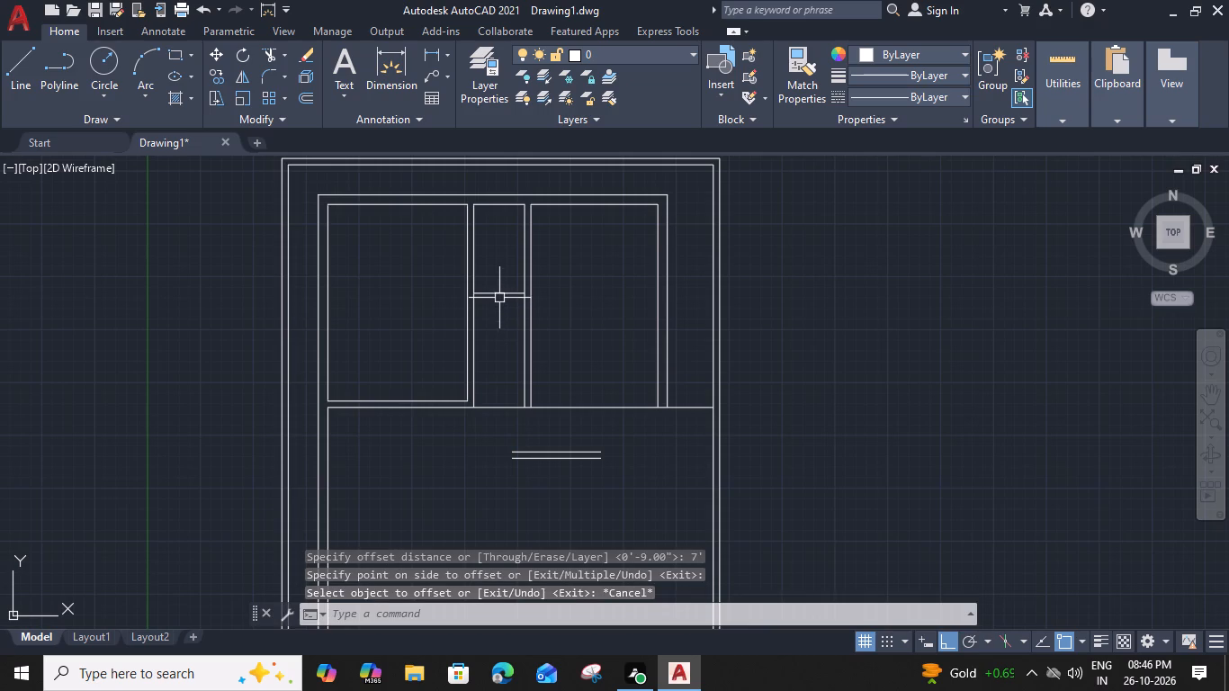
# Offset the middle room's dividing line 6" downward to form a cross partition.
pyautogui.click(499, 295)
pyautogui.write('o')
pyautogui.press('space')
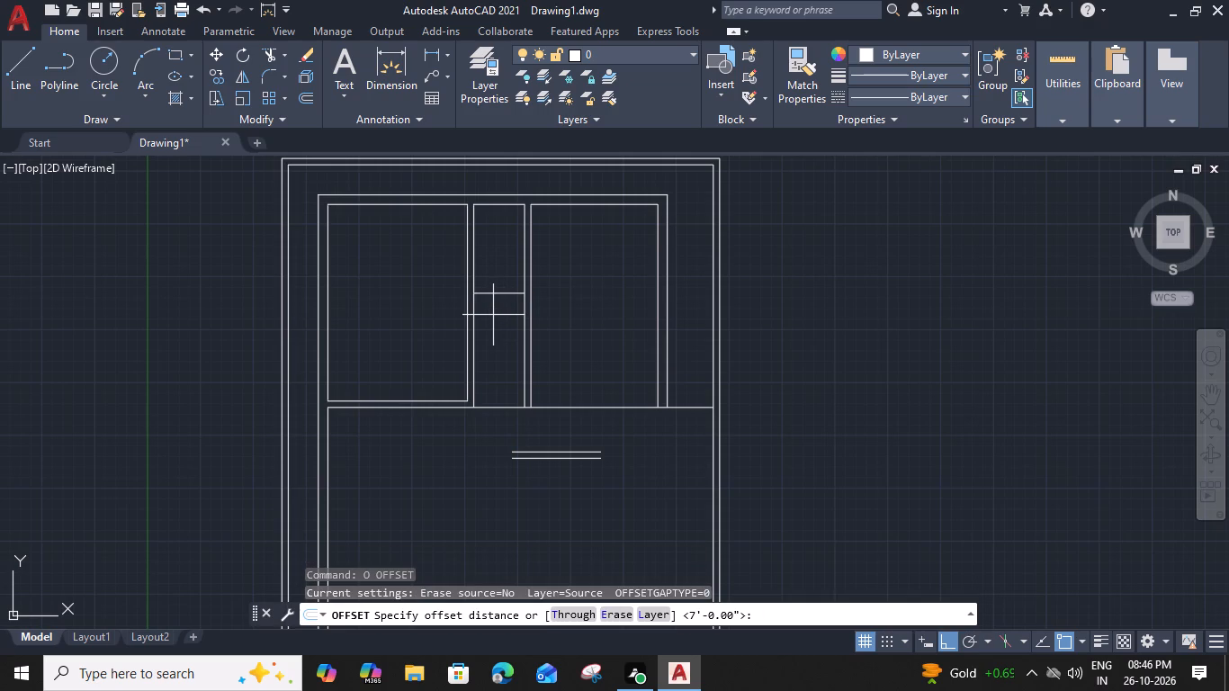
pyautogui.write('6"')
pyautogui.press('Return')
pyautogui.click(492, 328)
pyautogui.press('Escape')
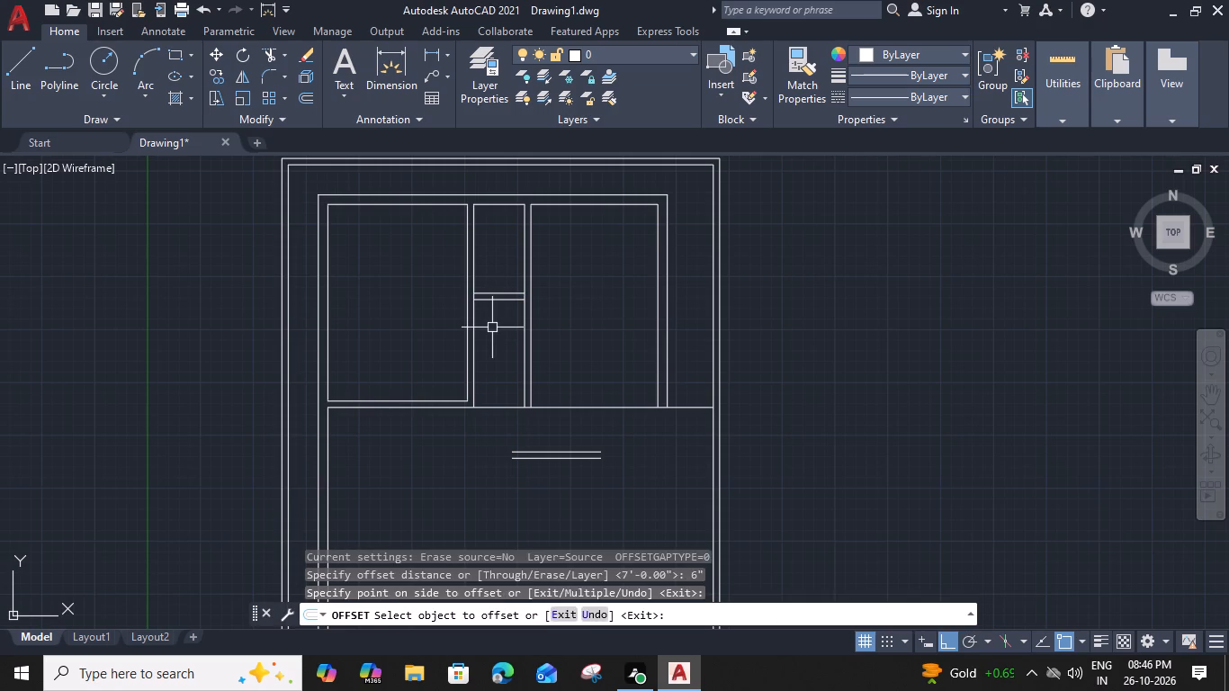
# Extend the cross partition's lower line left through the side partition, and trim the middle room's side lines between the cross partition's two lines.
pyautogui.write('ex')
pyautogui.press('space')
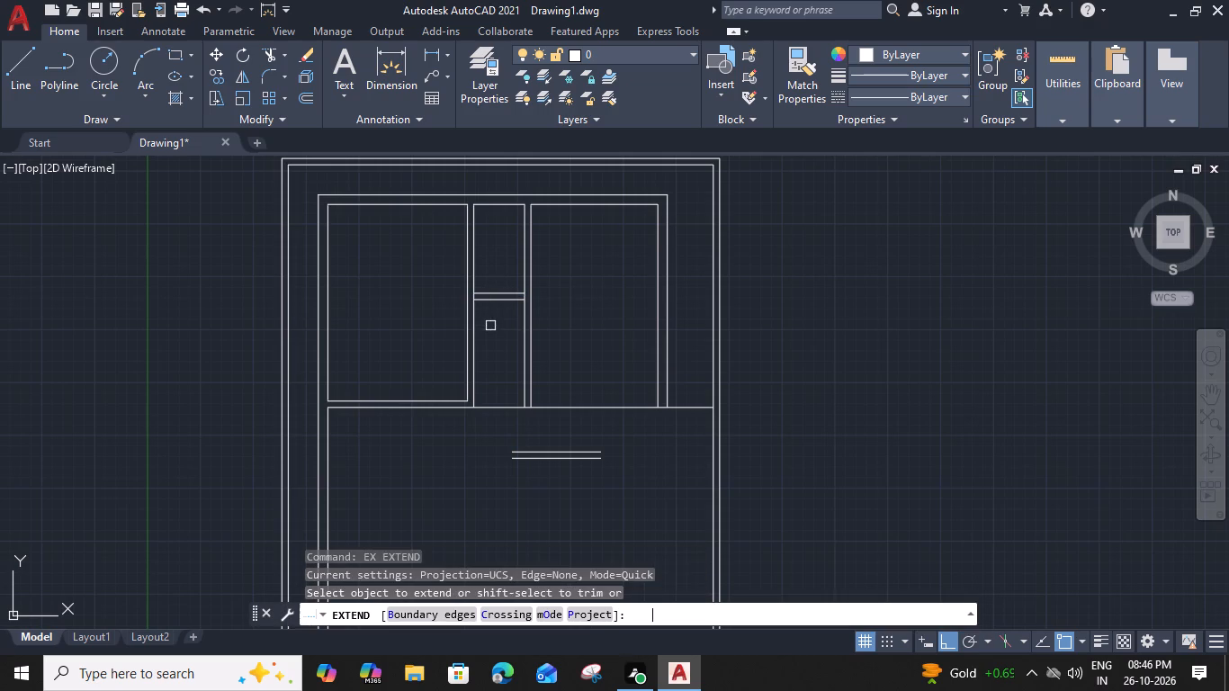
pyautogui.click(483, 301)
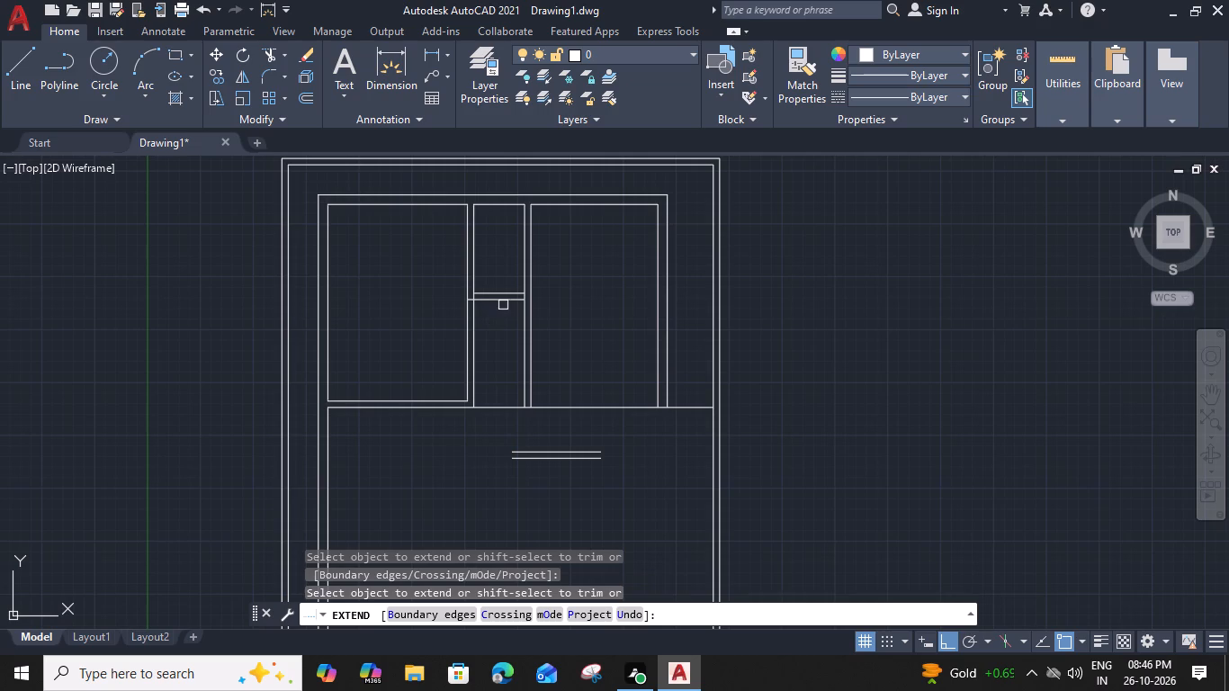
pyautogui.scroll(2, 511, 288)
pyautogui.keyDown('shift'); pyautogui.click(543, 310); pyautogui.keyUp('shift')
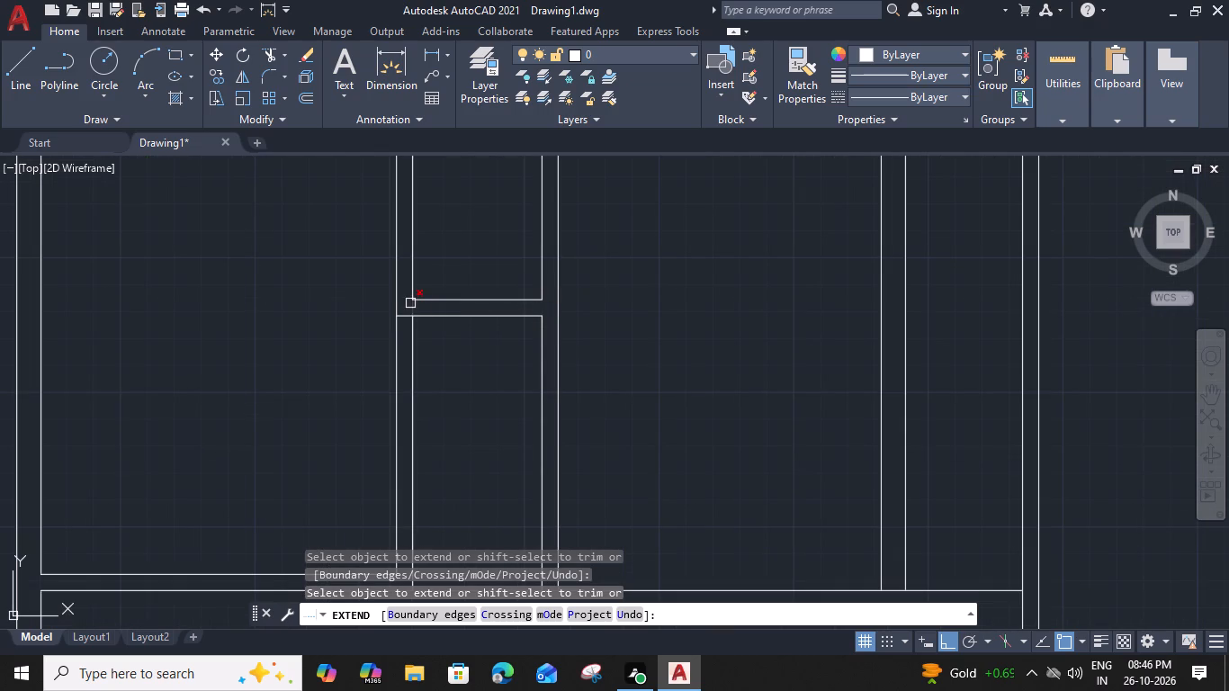
pyautogui.keyDown('shift'); pyautogui.click(410, 303); pyautogui.keyUp('shift')
pyautogui.hotkey('ctrl', 'z')
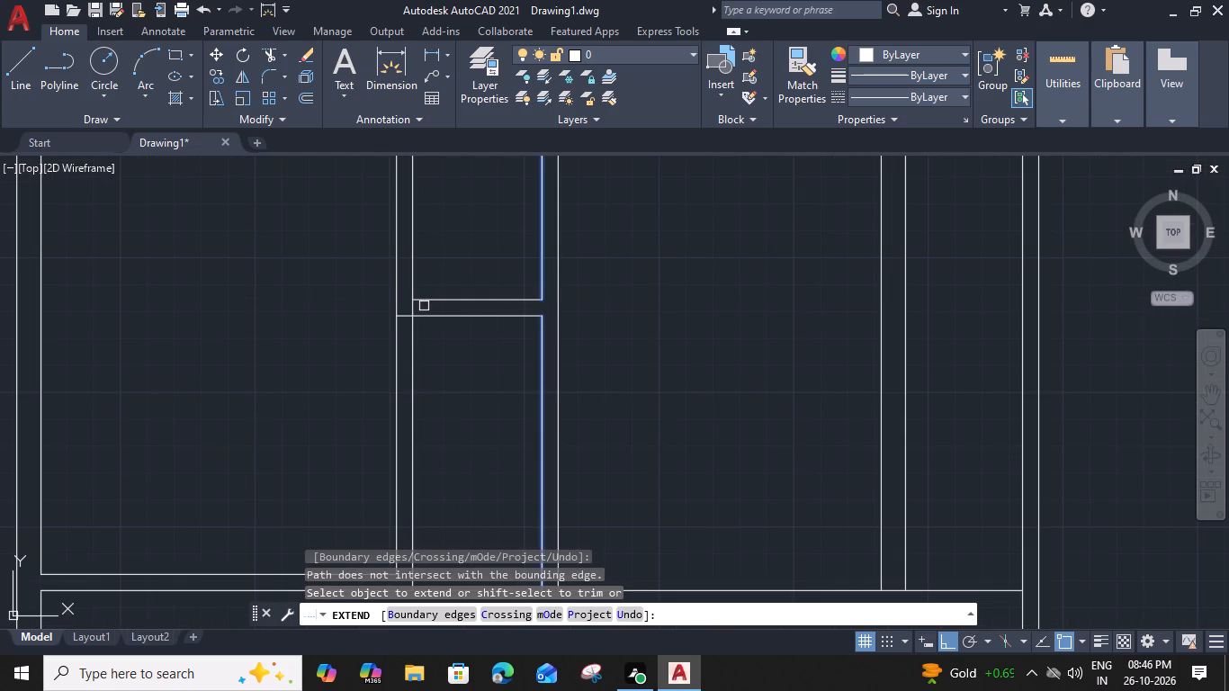
pyautogui.scroll(2, 422, 307)
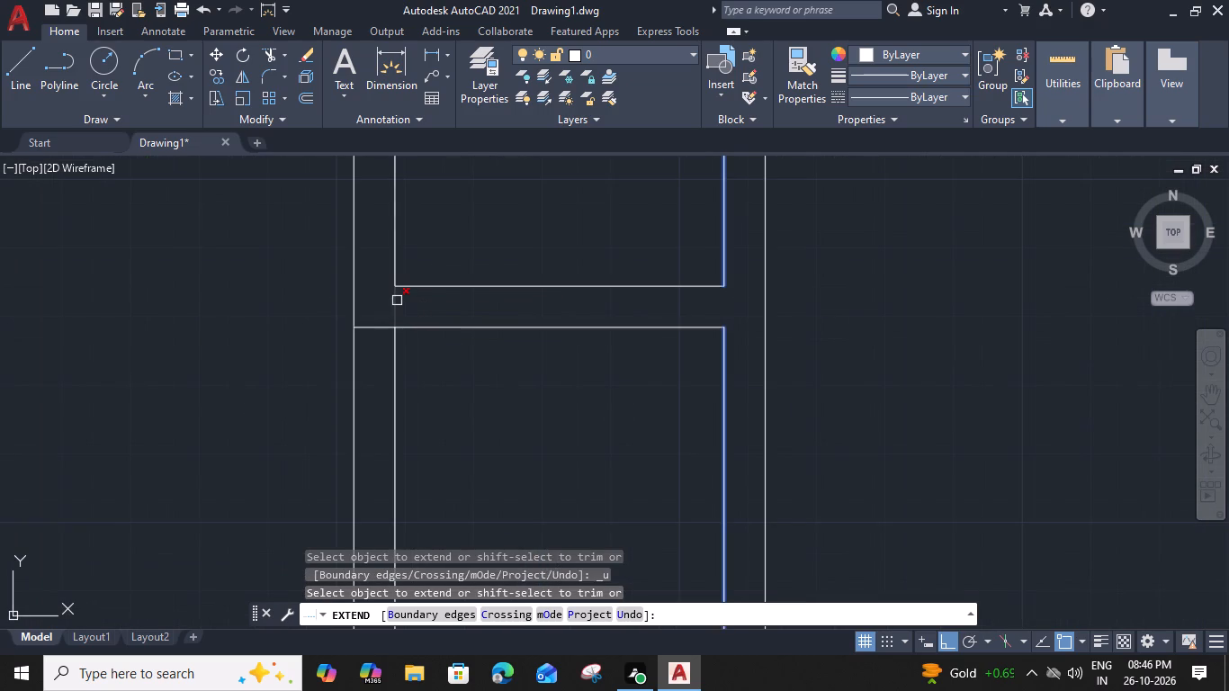
pyautogui.keyDown('shift'); pyautogui.click(397, 301); pyautogui.keyUp('shift')
# Extend the left room's inner bottom line right across the middle room, and trim the middle room's side lines below it.
pyautogui.scroll(-3, 397, 301)
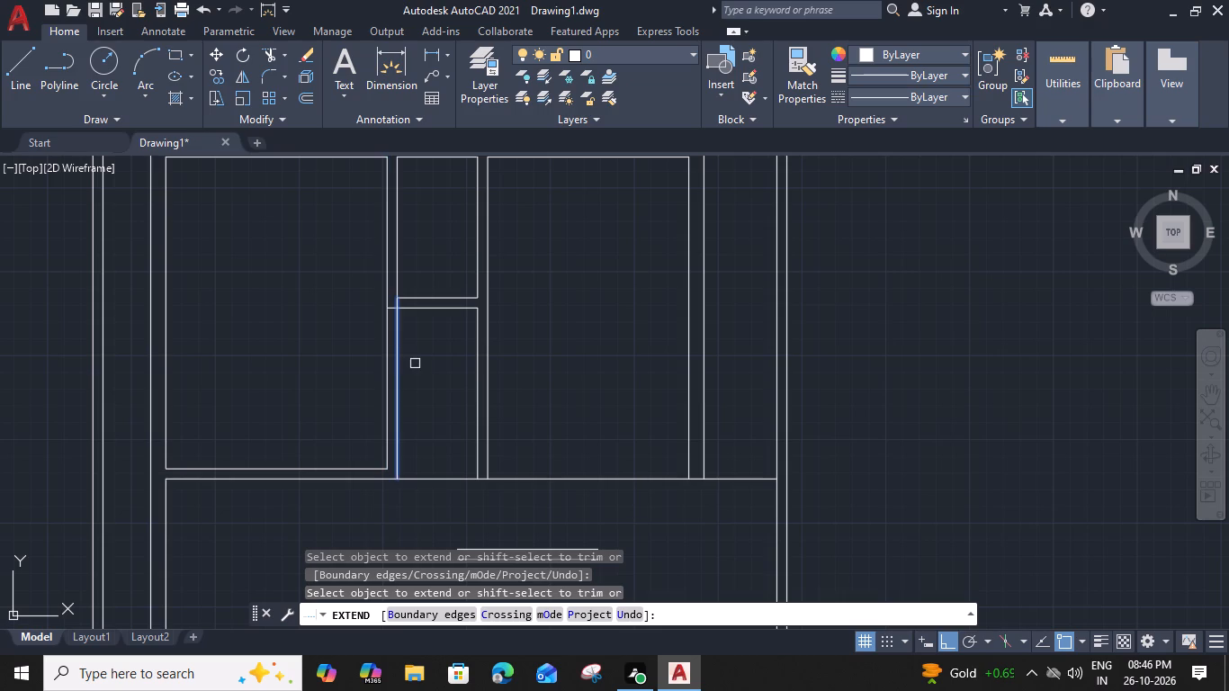
pyautogui.click(374, 471)
pyautogui.click(380, 470)
pyautogui.scroll(1, 394, 476)
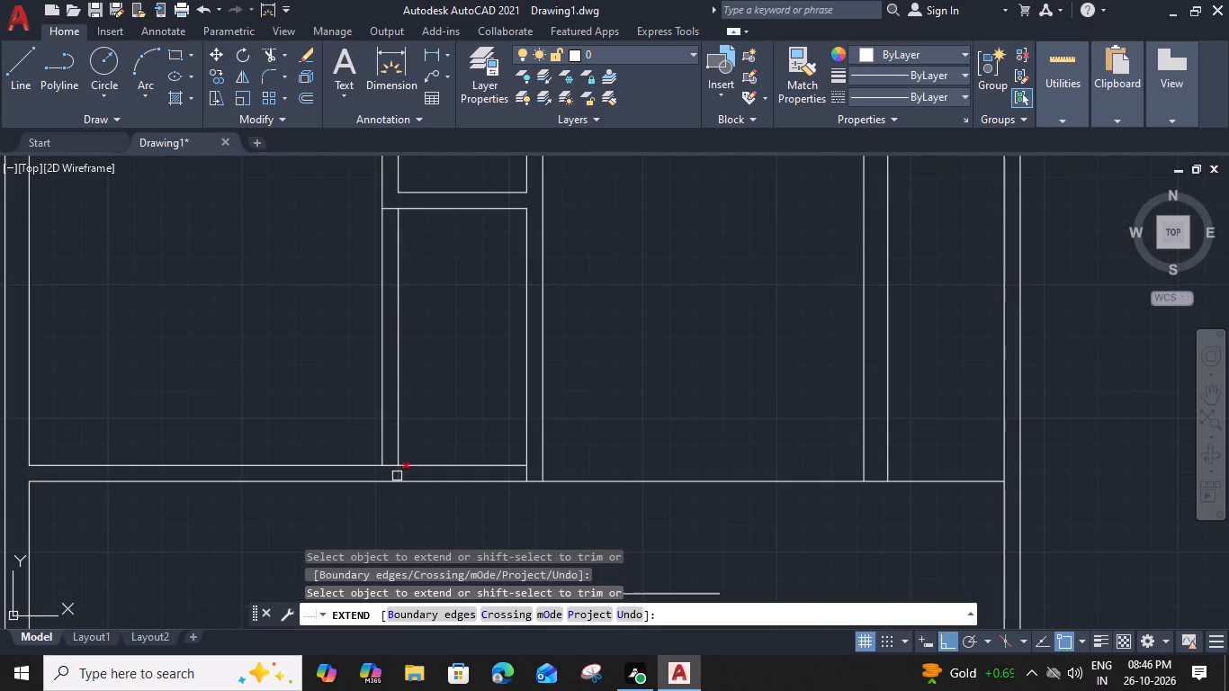
pyautogui.keyDown('shift'); pyautogui.click(398, 476); pyautogui.keyUp('shift')
pyautogui.keyDown('shift'); pyautogui.click(525, 474); pyautogui.keyUp('shift')
# Trim away both lines of the side partition below the middle room's cross partition, opening that space to the left room.
pyautogui.scroll(-2, 519, 471)
pyautogui.keyDown('shift'); pyautogui.moveTo(490, 434); pyautogui.dragTo(477, 440); pyautogui.keyUp('shift')
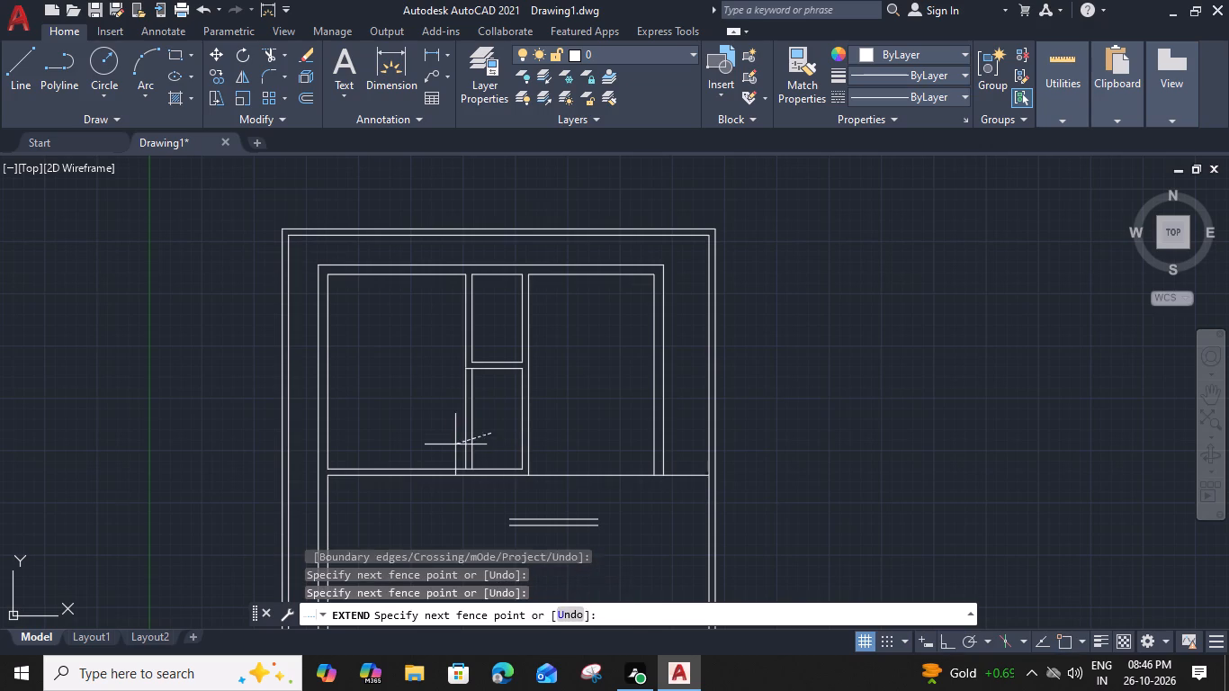
pyautogui.keyDown('shift'); pyautogui.click(451, 444); pyautogui.keyUp('shift')
# Trim the bottom wall line beyond the middle partition, removing it across the right room, the right wall and the gap to the boundary.
pyautogui.moveTo(562, 439); pyautogui.dragTo(473, 427, button='middle')
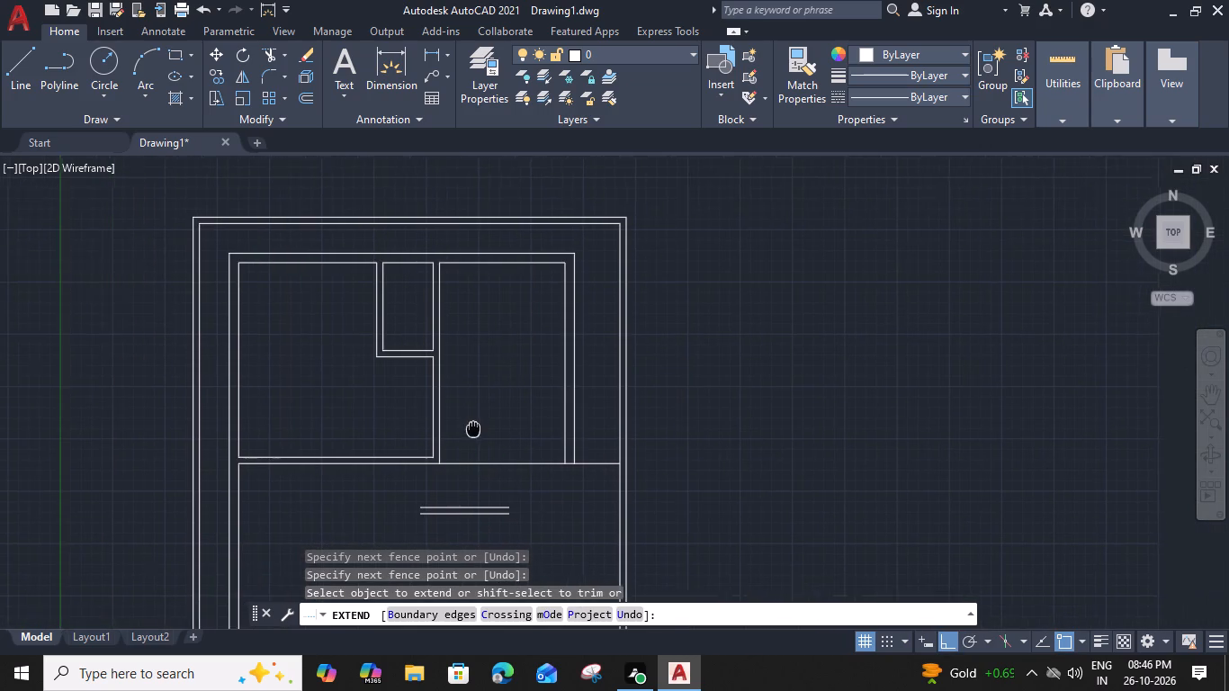
pyautogui.moveTo(473, 427); pyautogui.dragTo(462, 433, button='middle')
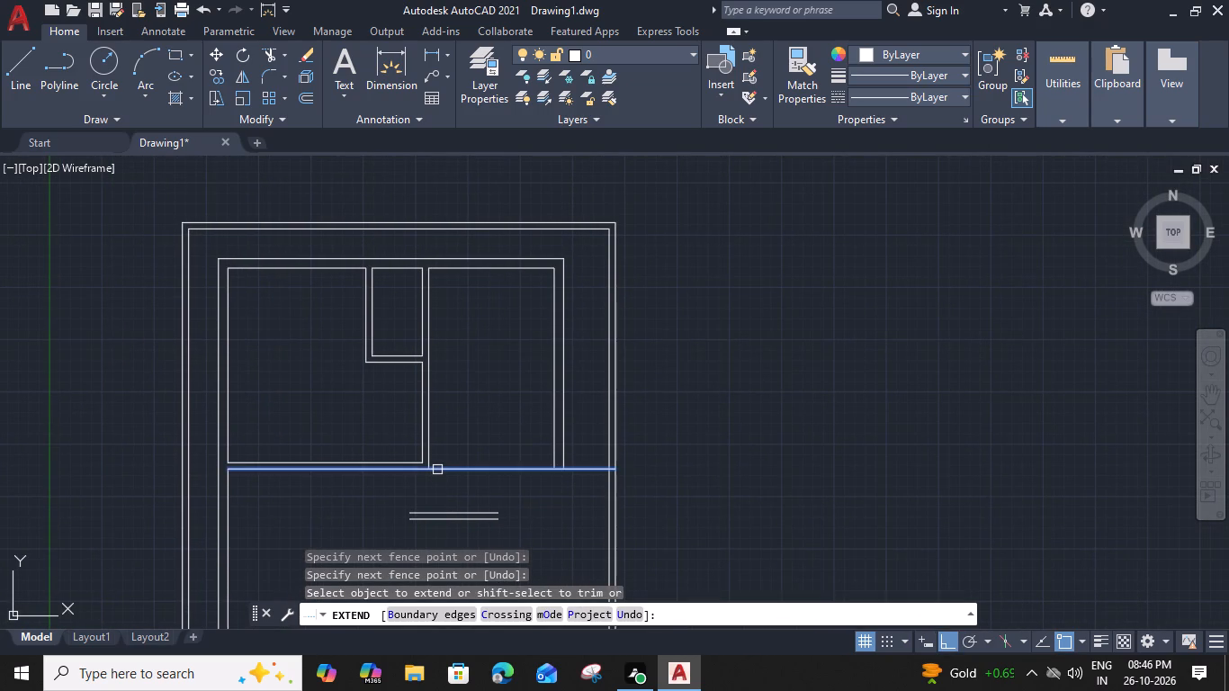
pyautogui.keyDown('shift'); pyautogui.click(451, 470); pyautogui.keyUp('shift')
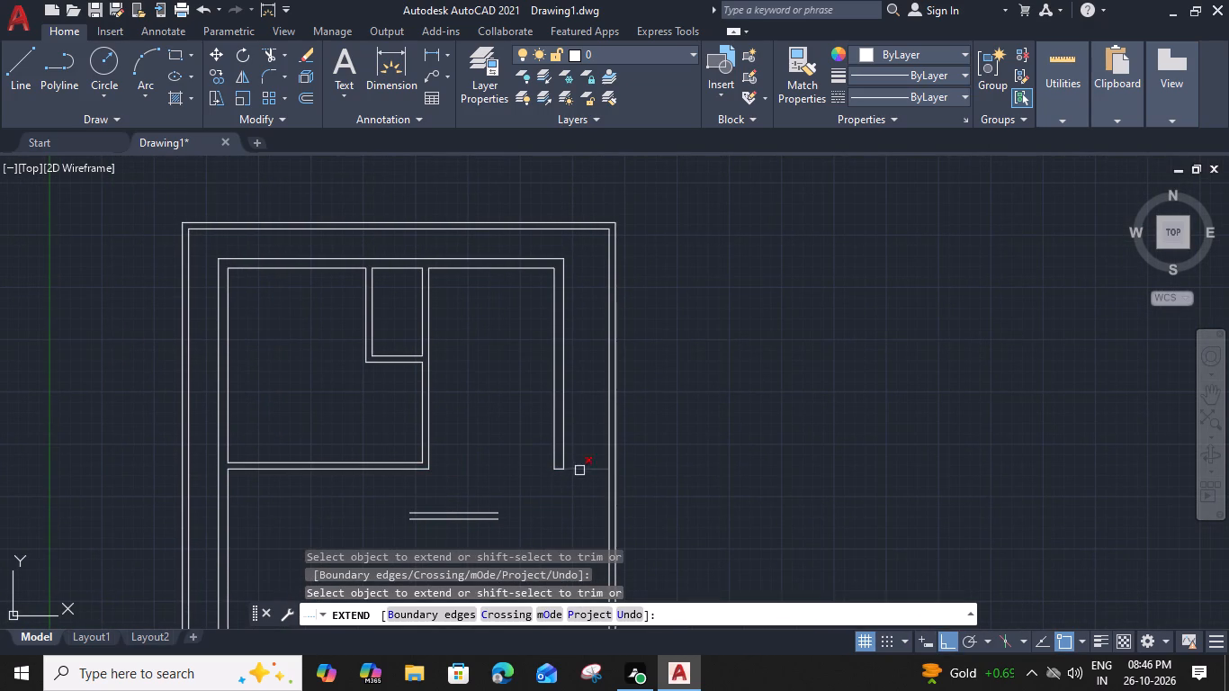
pyautogui.keyDown('shift'); pyautogui.click(584, 464); pyautogui.keyUp('shift')
pyautogui.keyDown('shift'); pyautogui.click(579, 482); pyautogui.keyUp('shift')
pyautogui.keyDown('shift'); pyautogui.scroll(2, 565, 476); pyautogui.keyUp('shift')
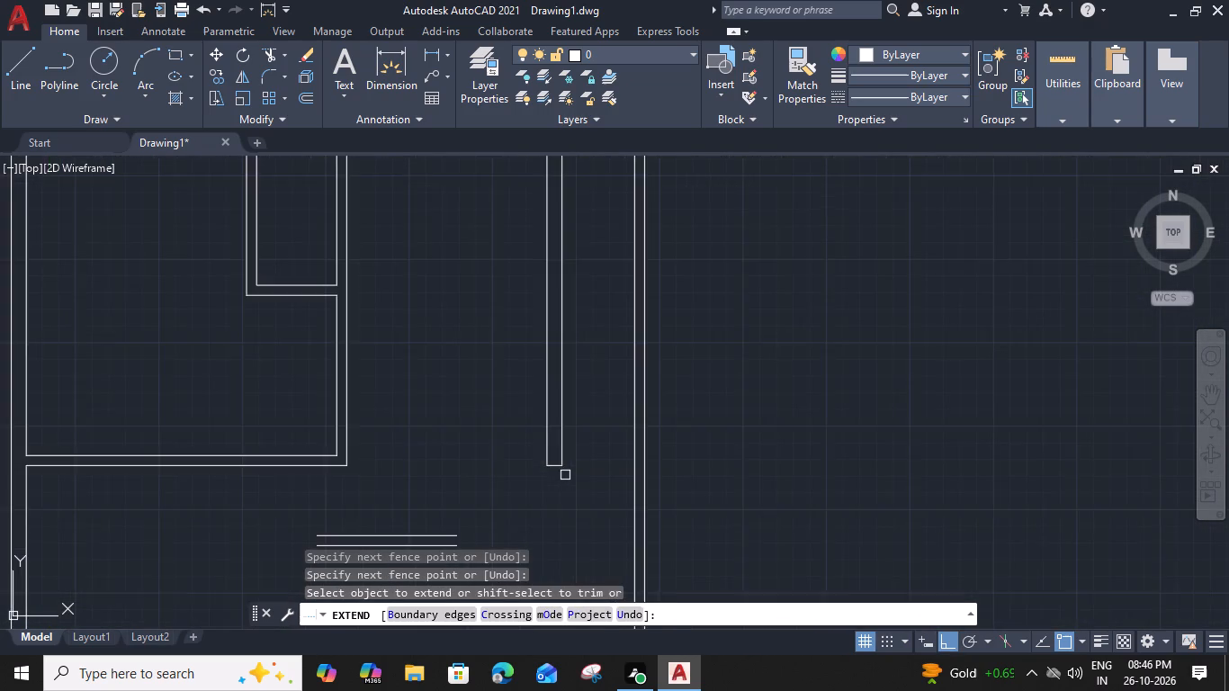
pyautogui.keyDown('shift'); pyautogui.click(544, 456); pyautogui.keyUp('shift')
pyautogui.scroll(-2, 544, 456)
pyautogui.press('Escape')
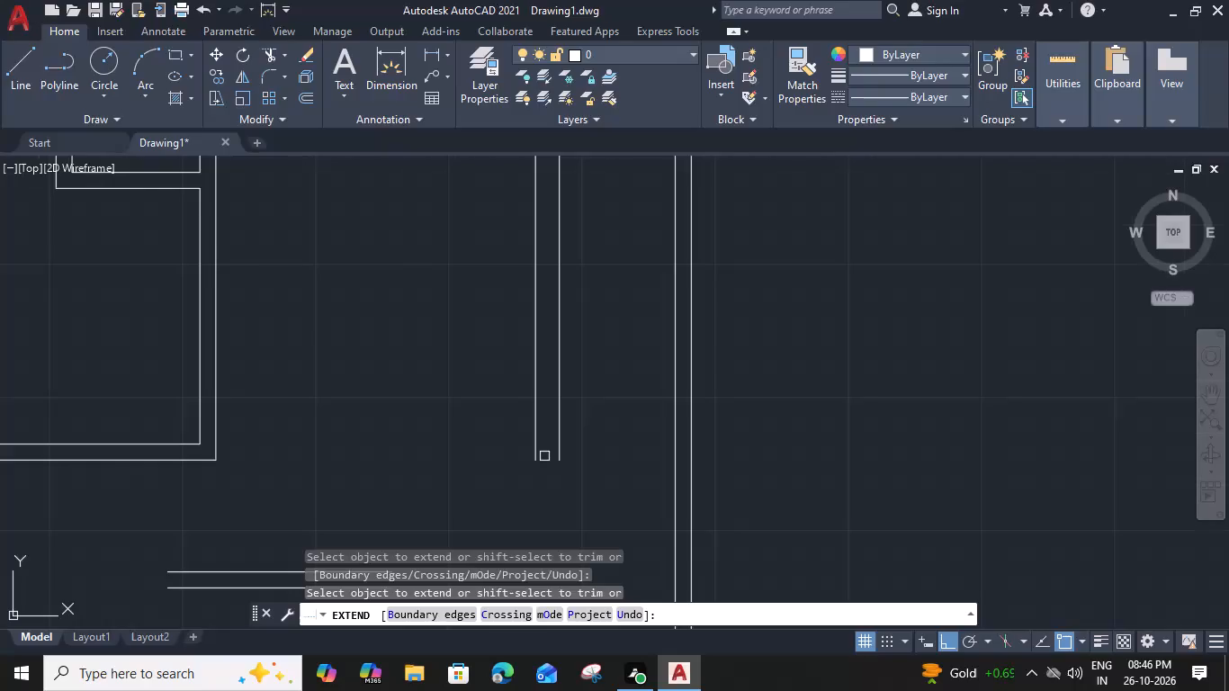
# Offset the right room's inner right wall line 6'6" to the left to divide the room.
pyautogui.click(540, 292)
pyautogui.write('o')
pyautogui.press('space')
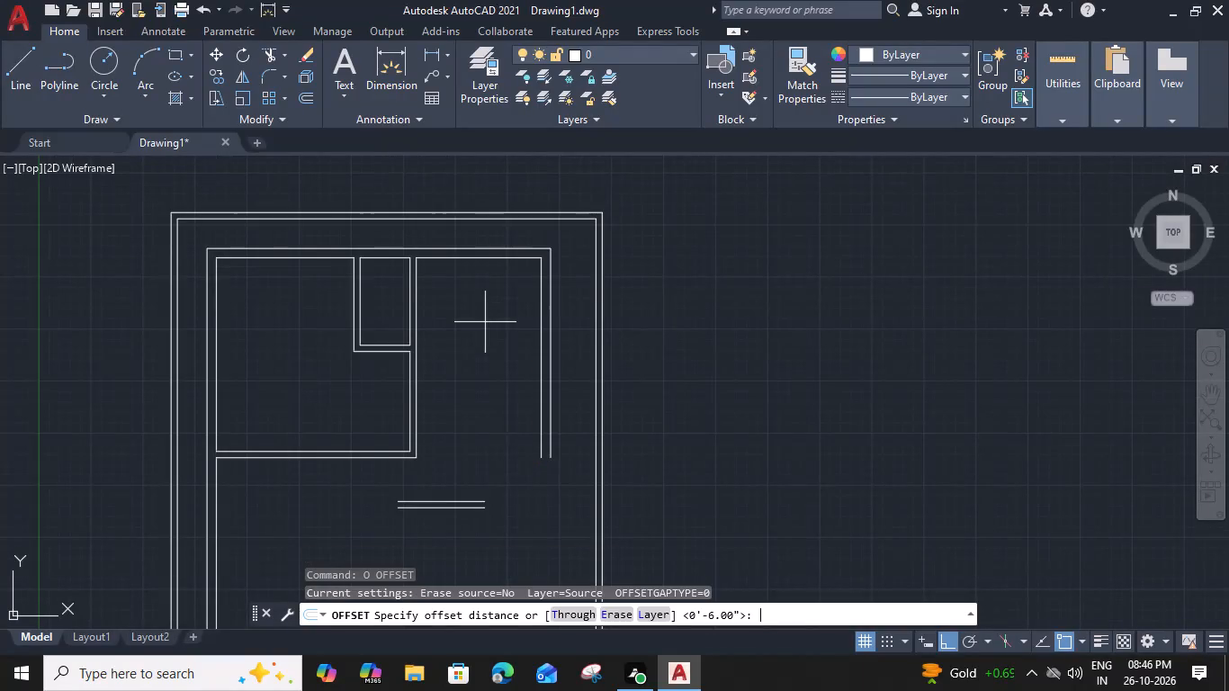
pyautogui.write('6\'6"')
pyautogui.press('Return')
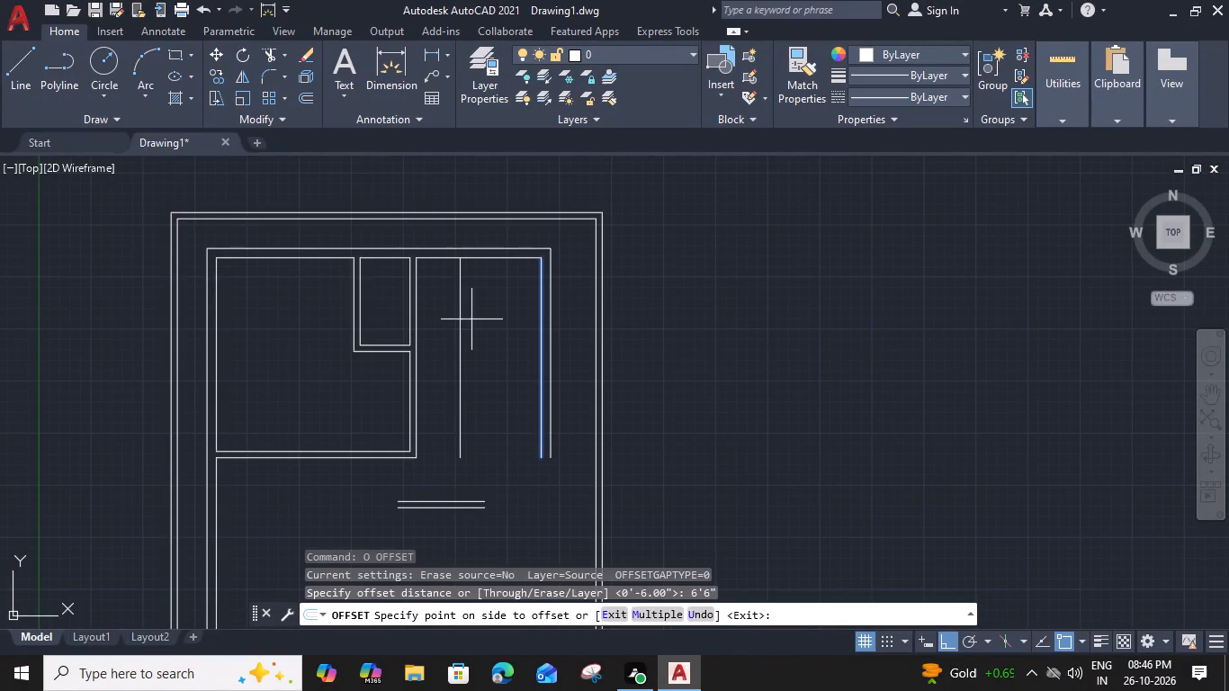
pyautogui.click(471, 318)
pyautogui.press('Escape')
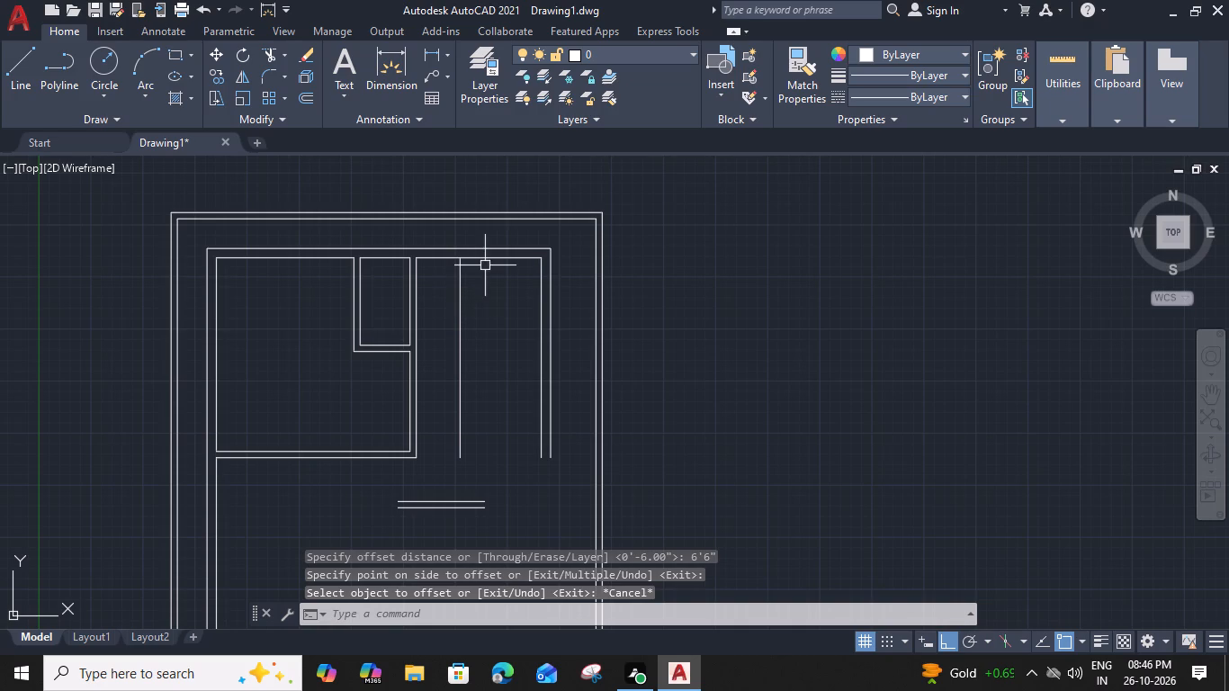
# Offset the right room's new dividing line 6" to the left to form a partition.
pyautogui.moveTo(464, 284); pyautogui.dragTo(455, 287)
pyautogui.write('o')
pyautogui.press('space')
pyautogui.press('6')
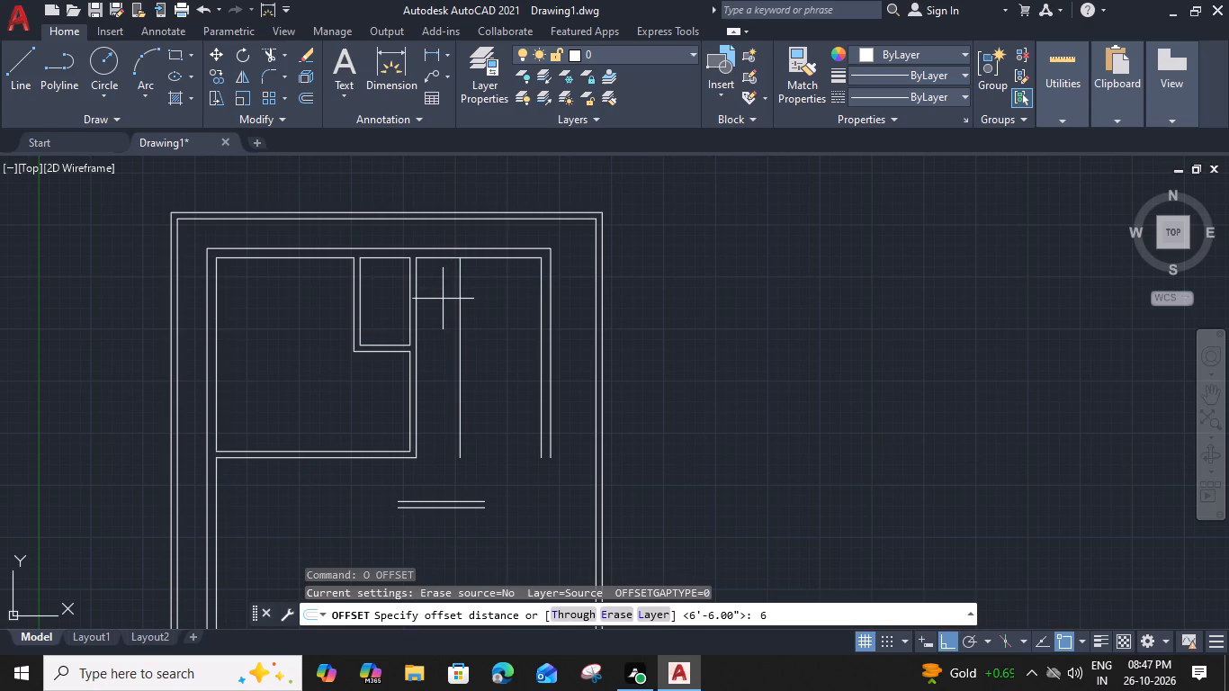
pyautogui.hotkey('shift', '"')
pyautogui.press('Return')
pyautogui.click(429, 333)
pyautogui.press('Escape')
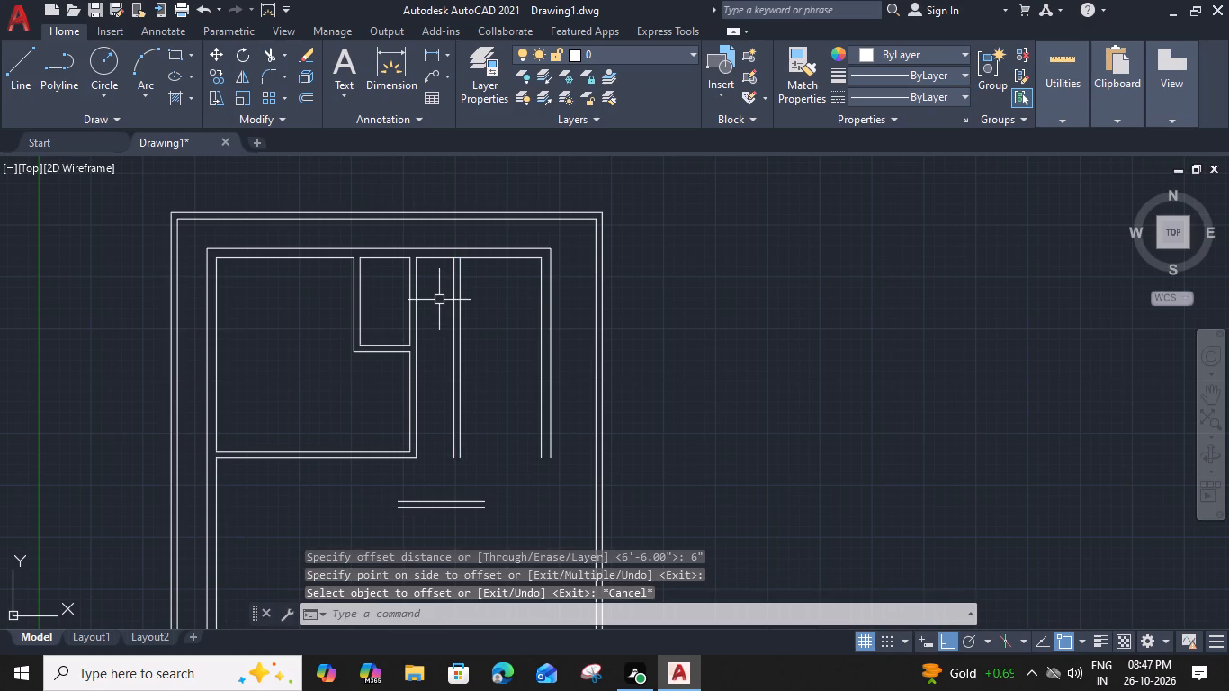
# Trim the inner top wall line between the new partition's two lines.
pyautogui.write('tr')
pyautogui.press('space')
pyautogui.scroll(2, 444, 265)
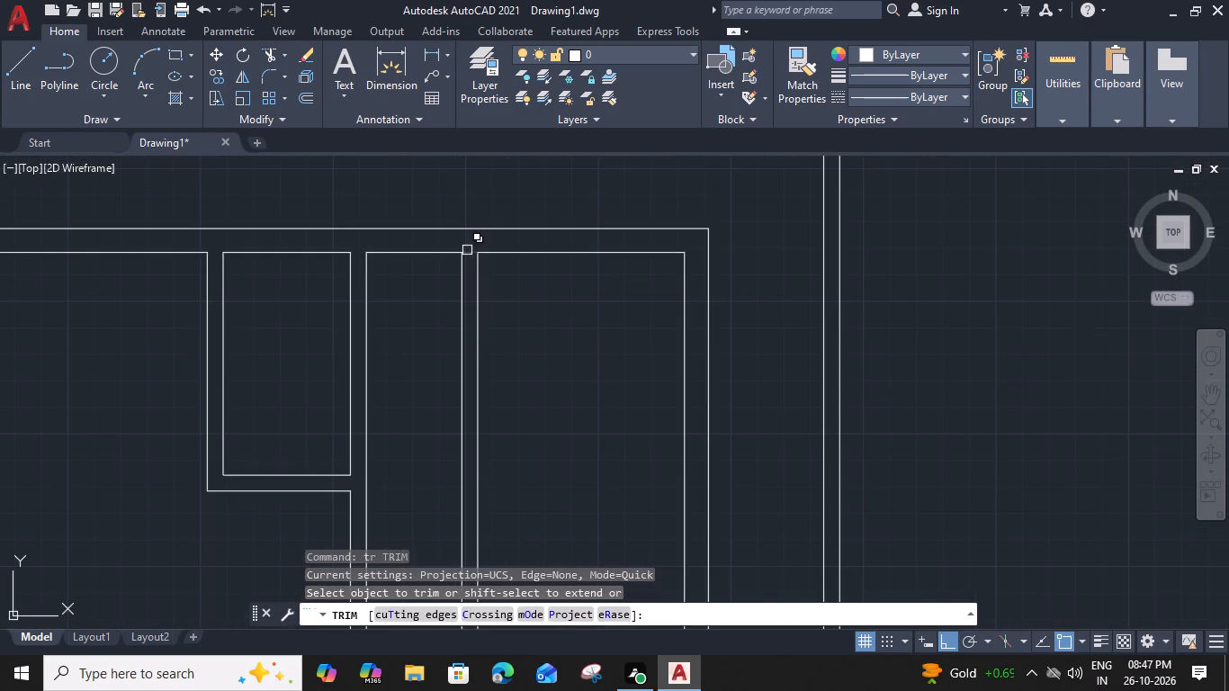
pyautogui.click(467, 250)
pyautogui.press('Escape')
# Offset the inner top line of the 6'6" wide room 4' downward.
pyautogui.click(507, 249)
pyautogui.write('o')
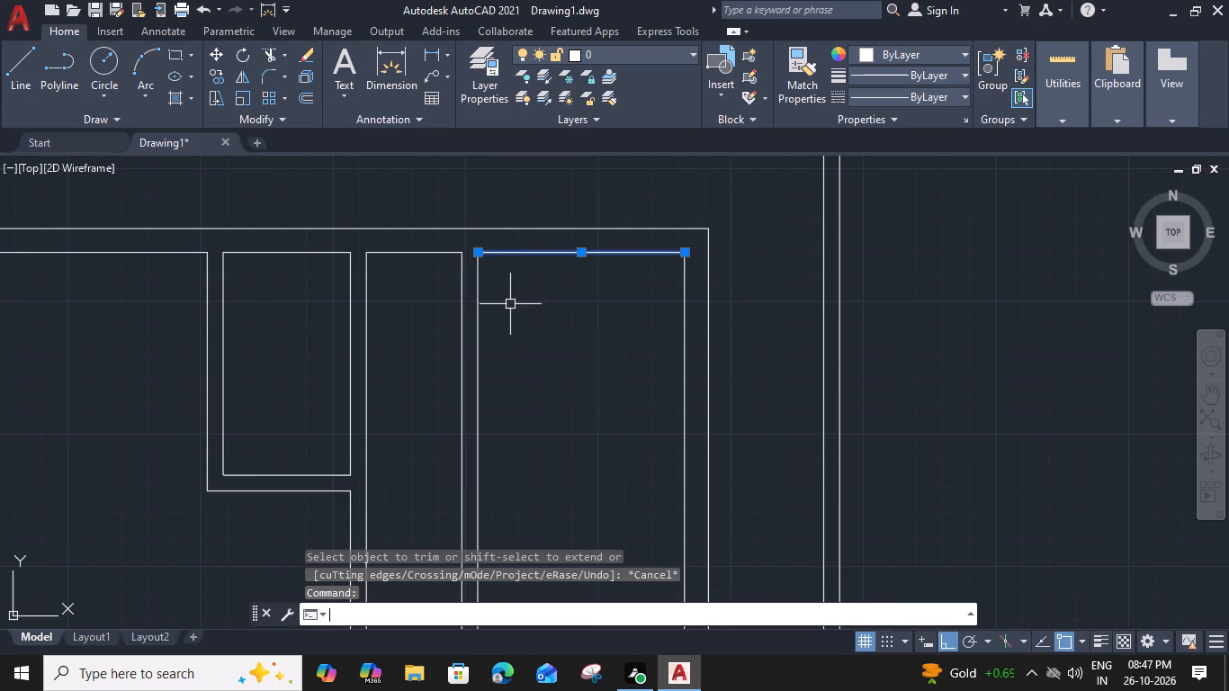
pyautogui.press('space')
pyautogui.press('4')
pyautogui.press("'")
pyautogui.press('space')
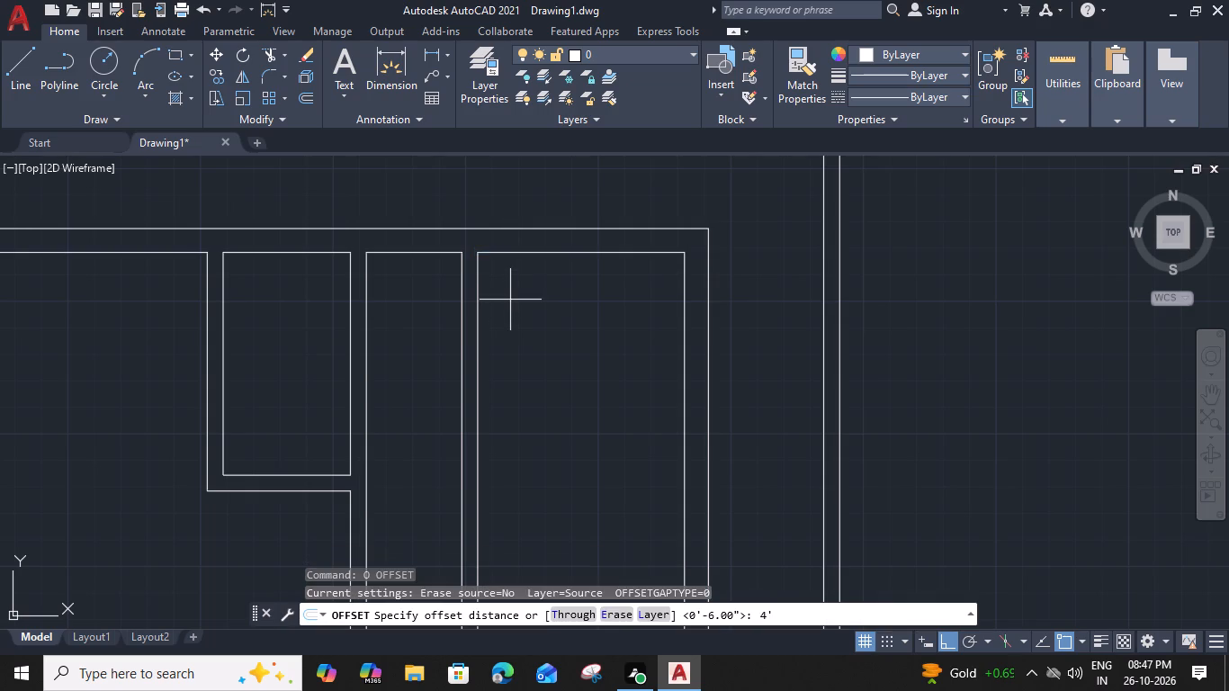
pyautogui.click(517, 416)
pyautogui.press('Escape')
# Offset the 6'6" wide room's new dividing line 6" downward to form a cross partition.
pyautogui.click(534, 378)
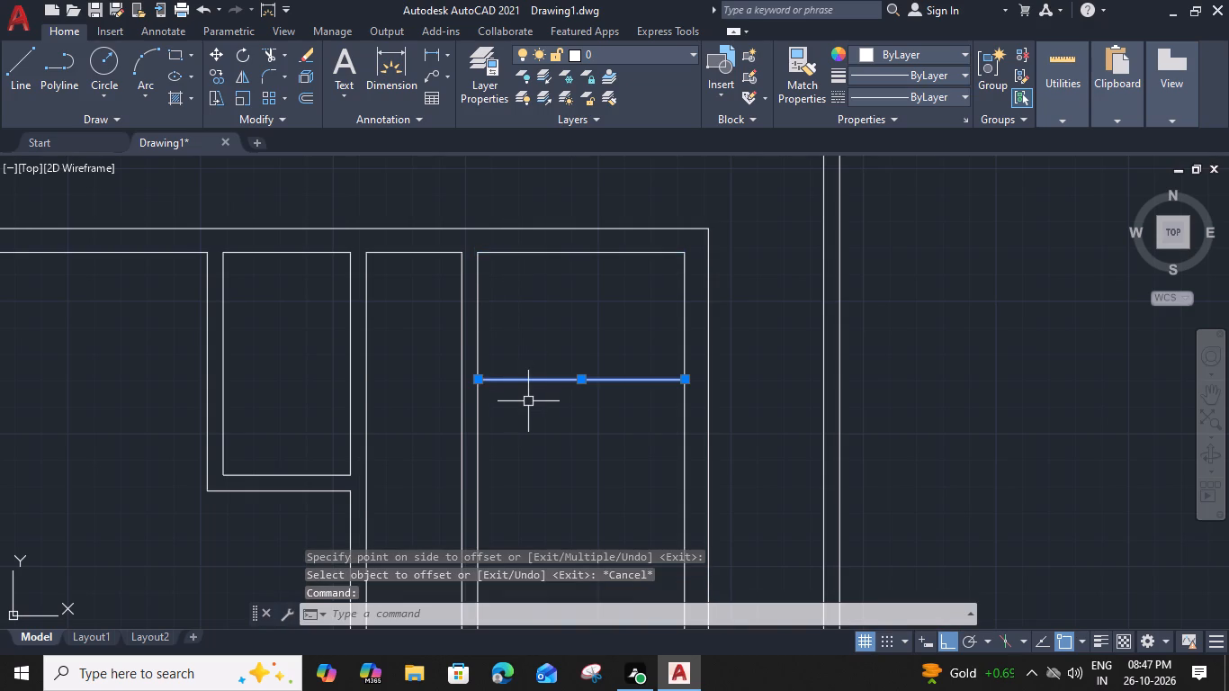
pyautogui.write('o 6"')
pyautogui.press('Return')
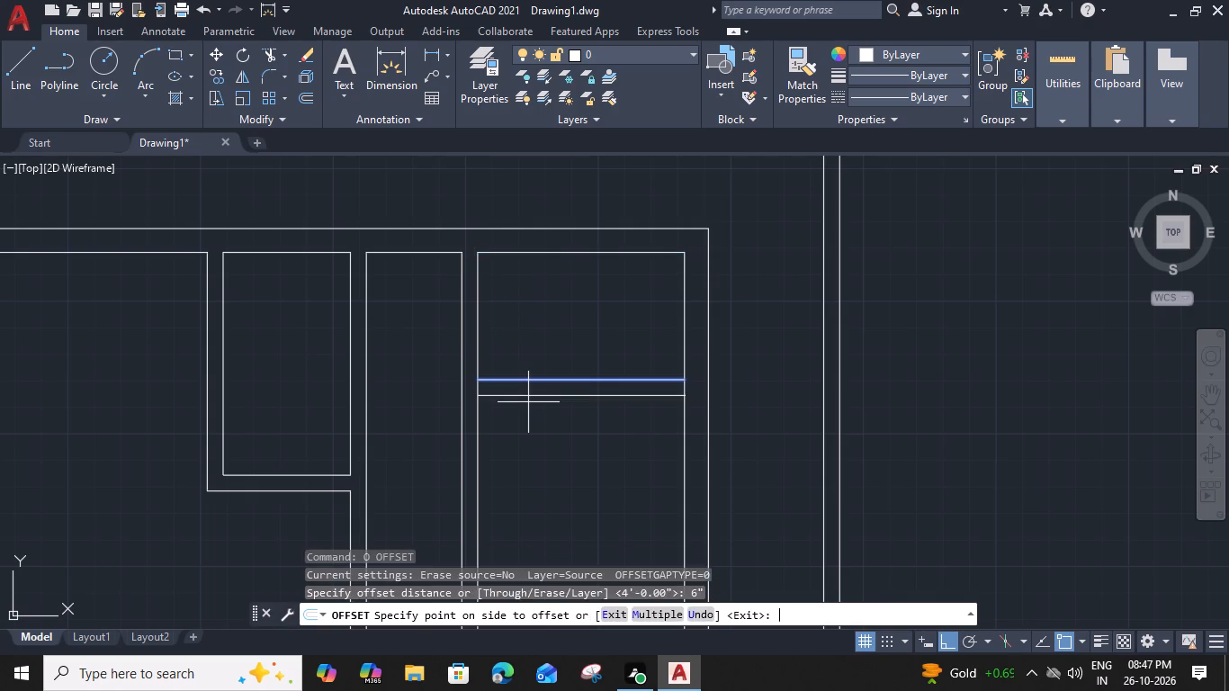
pyautogui.click(526, 443)
pyautogui.press('Escape')
# Extend the cross partition's lower line left through the vertical partition, and trim the side lines between its two lines and the overshoot at the top wall.
pyautogui.write('ex')
pyautogui.press('space')
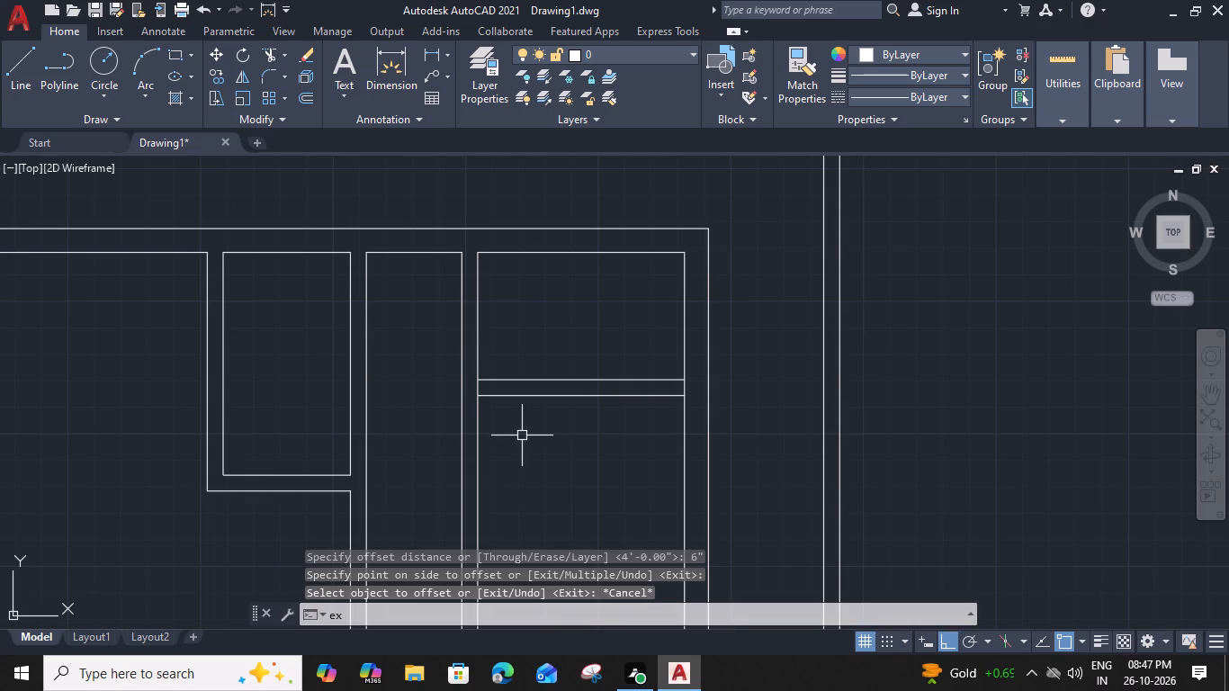
pyautogui.click(517, 397)
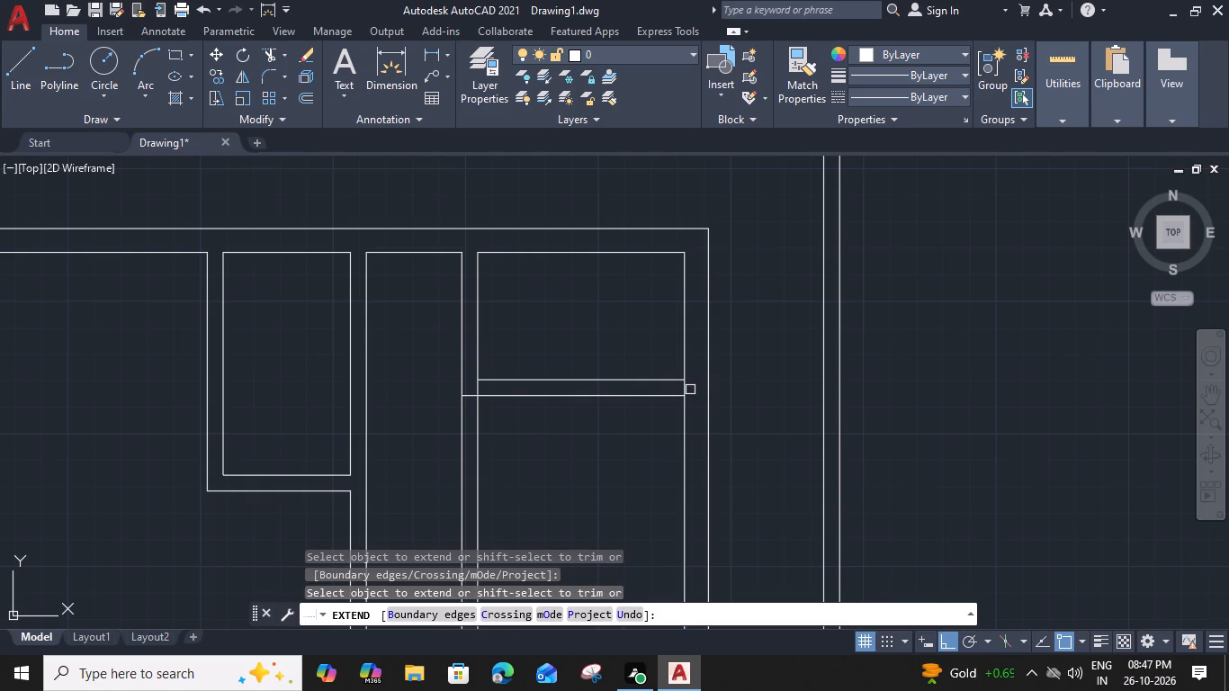
pyautogui.keyDown('shift'); pyautogui.click(686, 387); pyautogui.keyUp('shift')
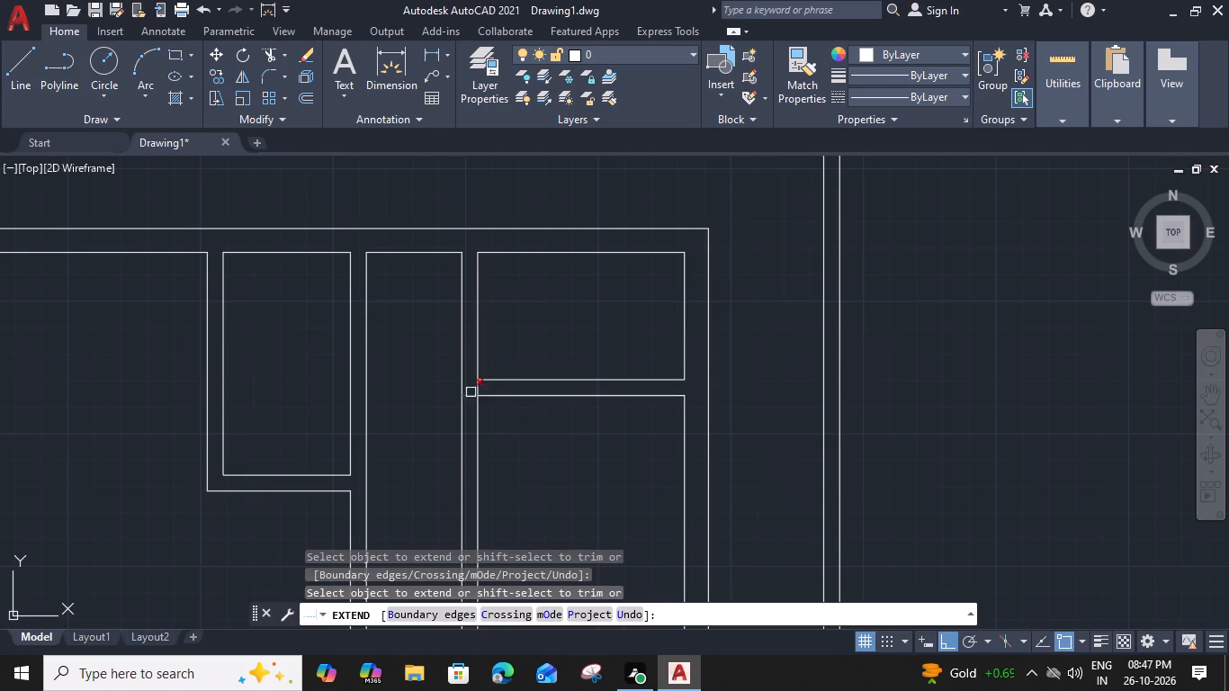
pyautogui.keyDown('shift'); pyautogui.click(477, 390); pyautogui.keyUp('shift')
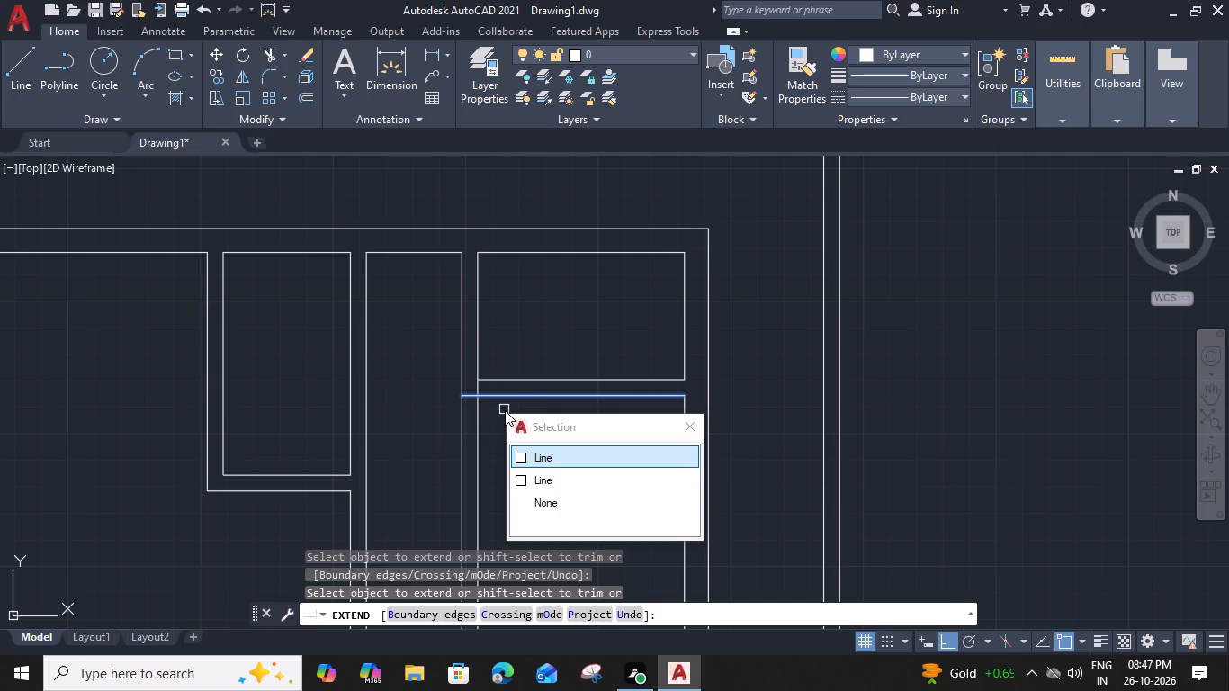
pyautogui.click(555, 475)
pyautogui.keyDown('shift'); pyautogui.scroll(2, 483, 377); pyautogui.keyUp('shift')
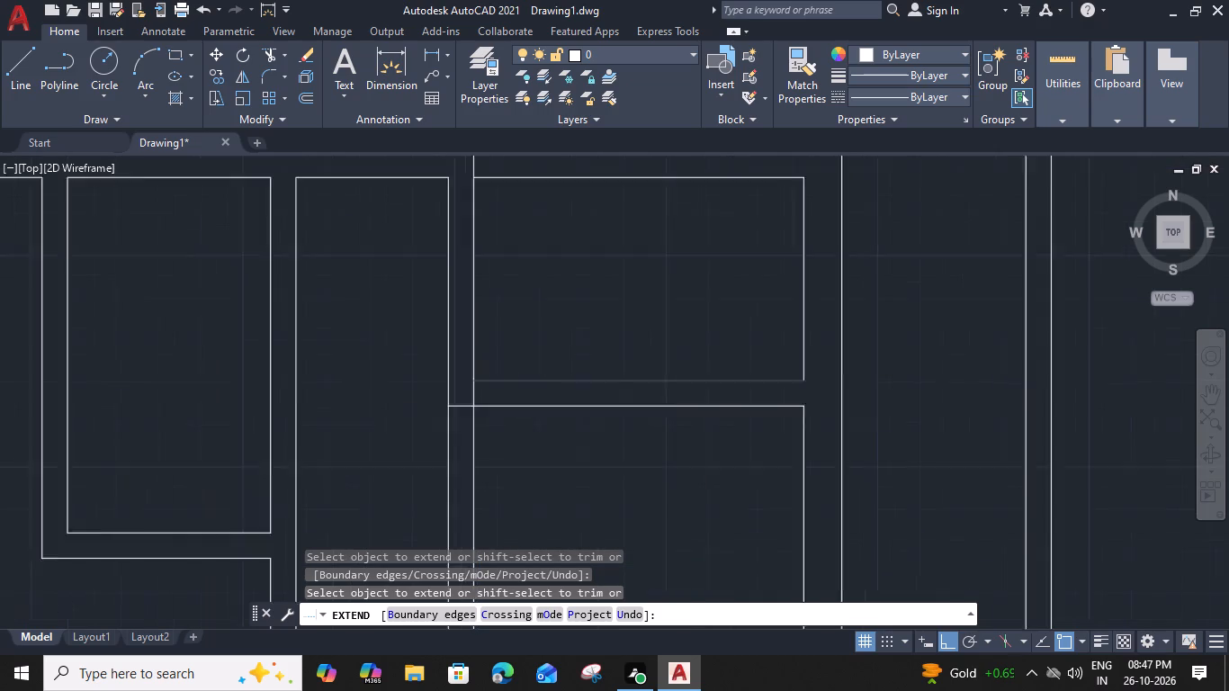
pyautogui.keyDown('shift'); pyautogui.click(467, 399); pyautogui.keyUp('shift')
pyautogui.scroll(-2, 467, 399)
pyautogui.scroll(2, 456, 276)
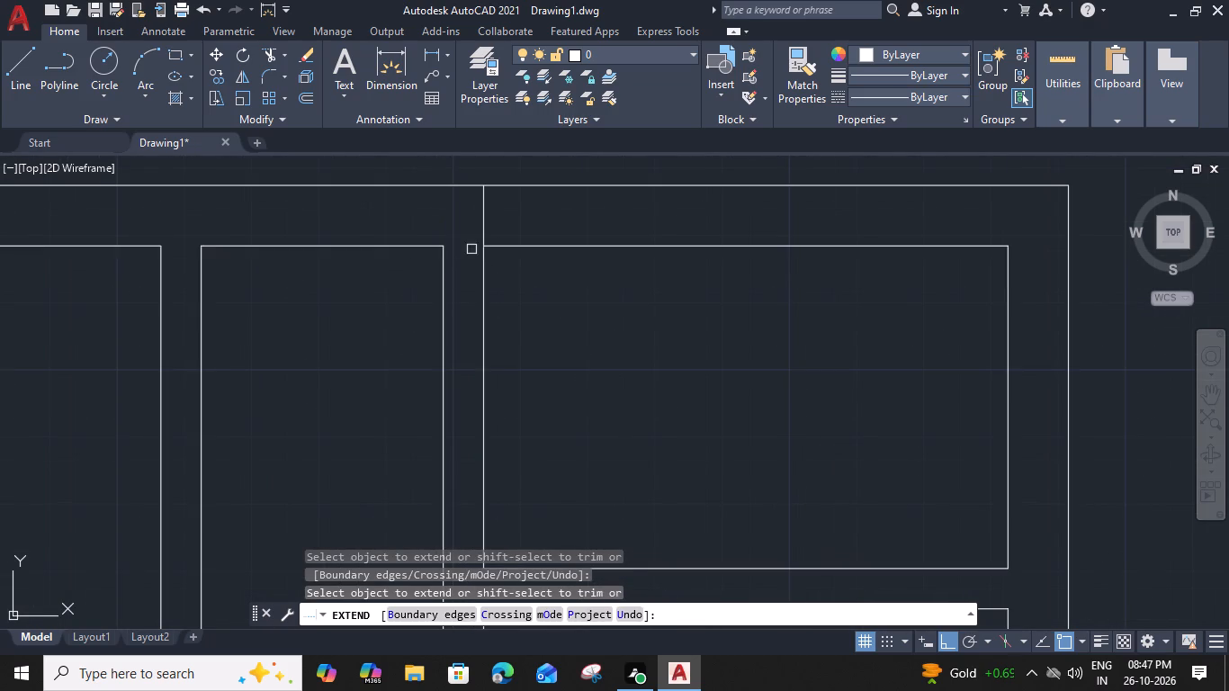
pyautogui.keyDown('shift'); pyautogui.click(479, 226); pyautogui.keyUp('shift')
pyautogui.keyDown('shift'); pyautogui.click(505, 228); pyautogui.keyUp('shift')
pyautogui.scroll(-4, 505, 228)
# Trim away both vertical partition lines below the 6'6" wide room's cross partition.
pyautogui.keyDown('shift'); pyautogui.click(532, 362); pyautogui.keyUp('shift')
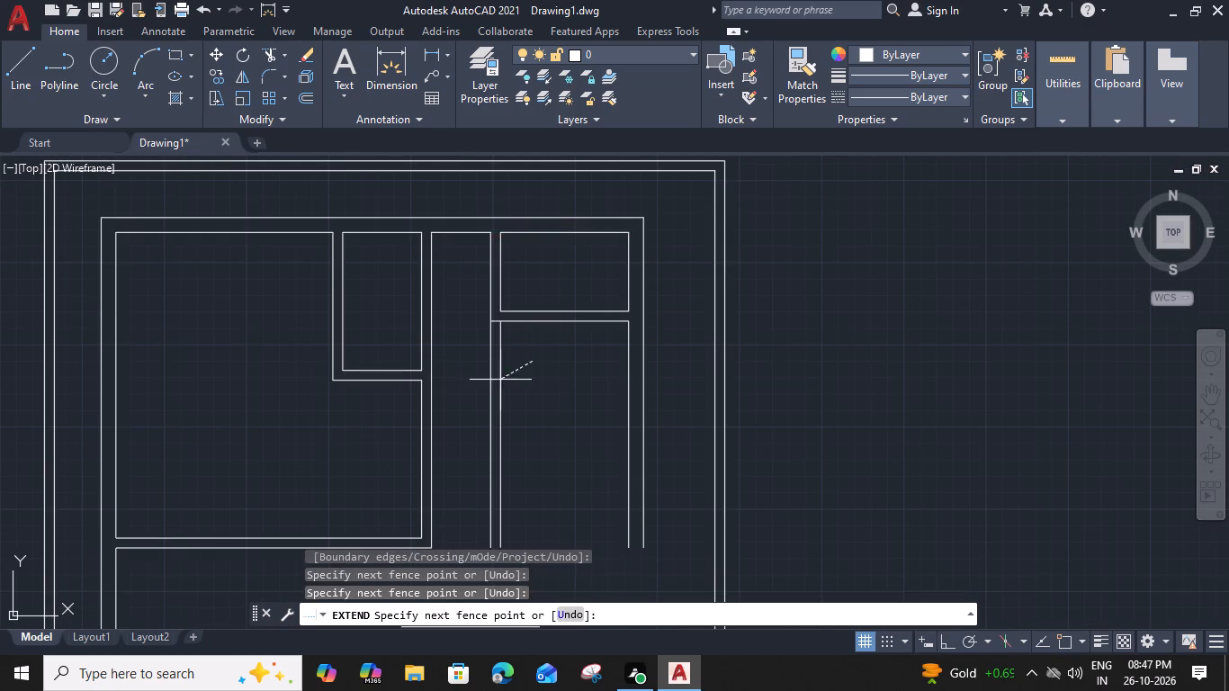
pyautogui.keyDown('shift'); pyautogui.click(478, 383); pyautogui.keyUp('shift')
pyautogui.press('Escape')
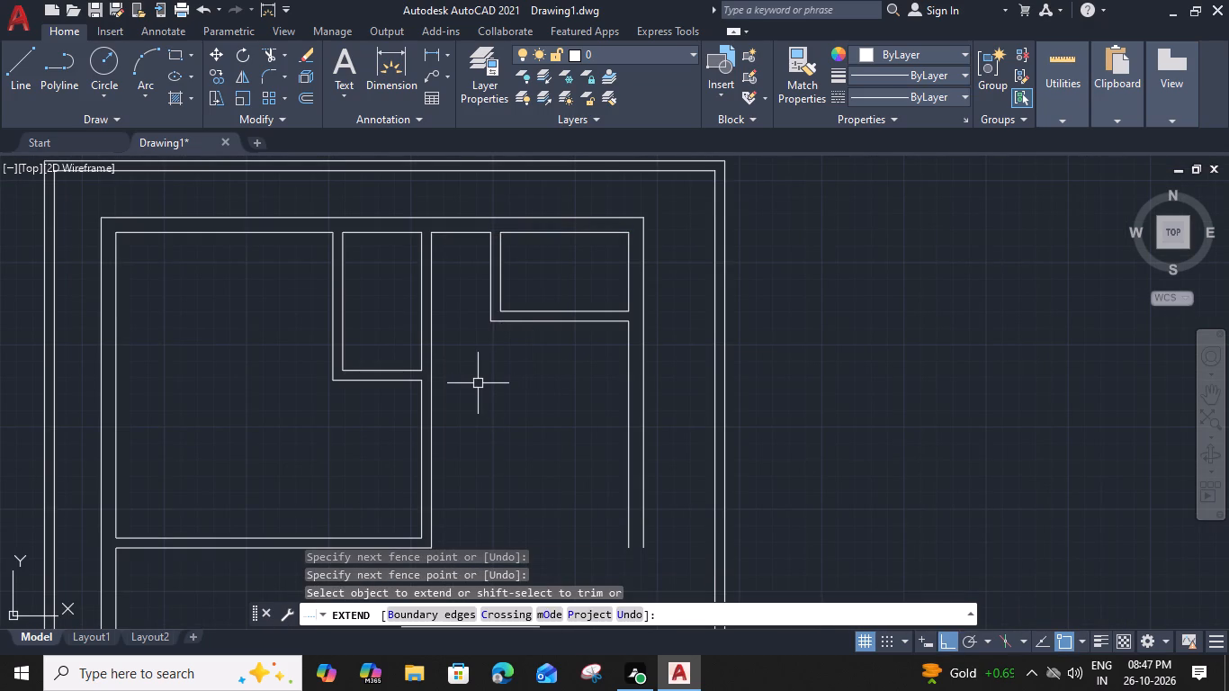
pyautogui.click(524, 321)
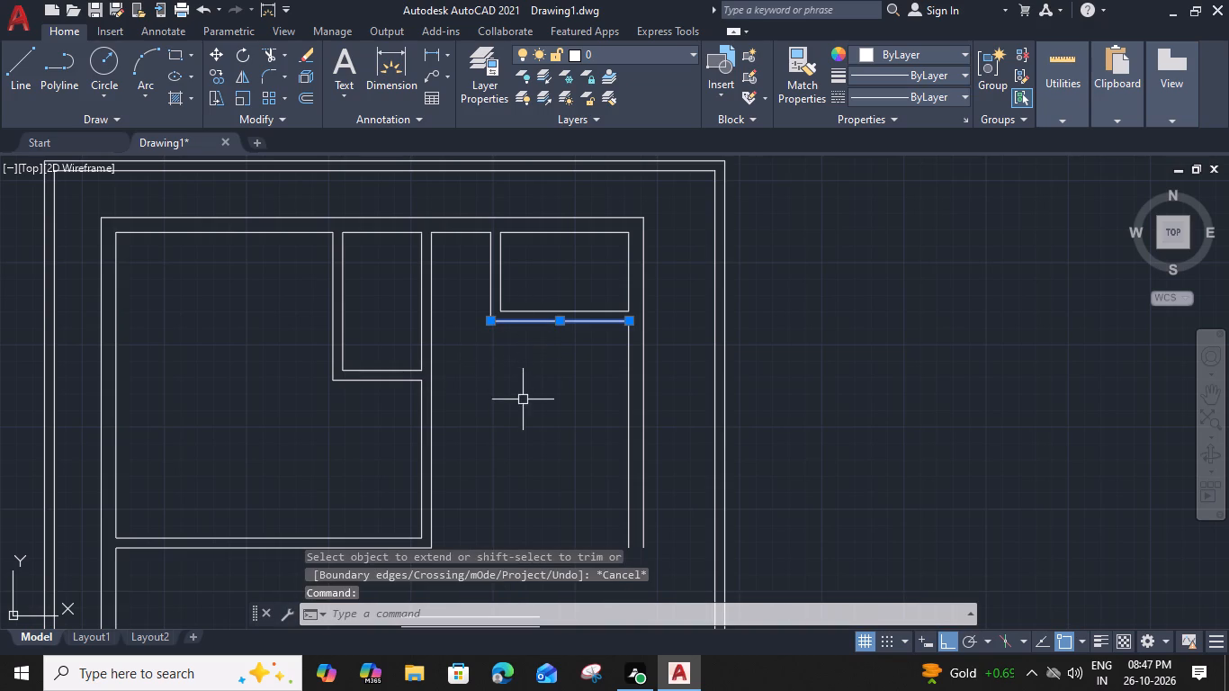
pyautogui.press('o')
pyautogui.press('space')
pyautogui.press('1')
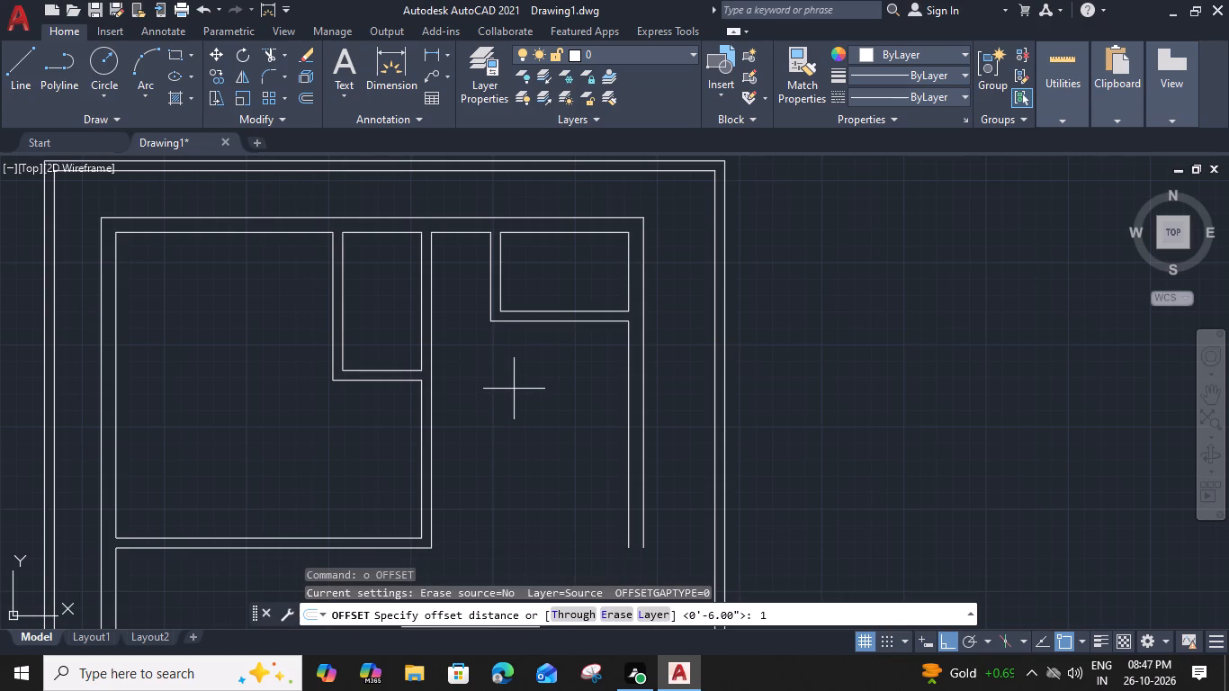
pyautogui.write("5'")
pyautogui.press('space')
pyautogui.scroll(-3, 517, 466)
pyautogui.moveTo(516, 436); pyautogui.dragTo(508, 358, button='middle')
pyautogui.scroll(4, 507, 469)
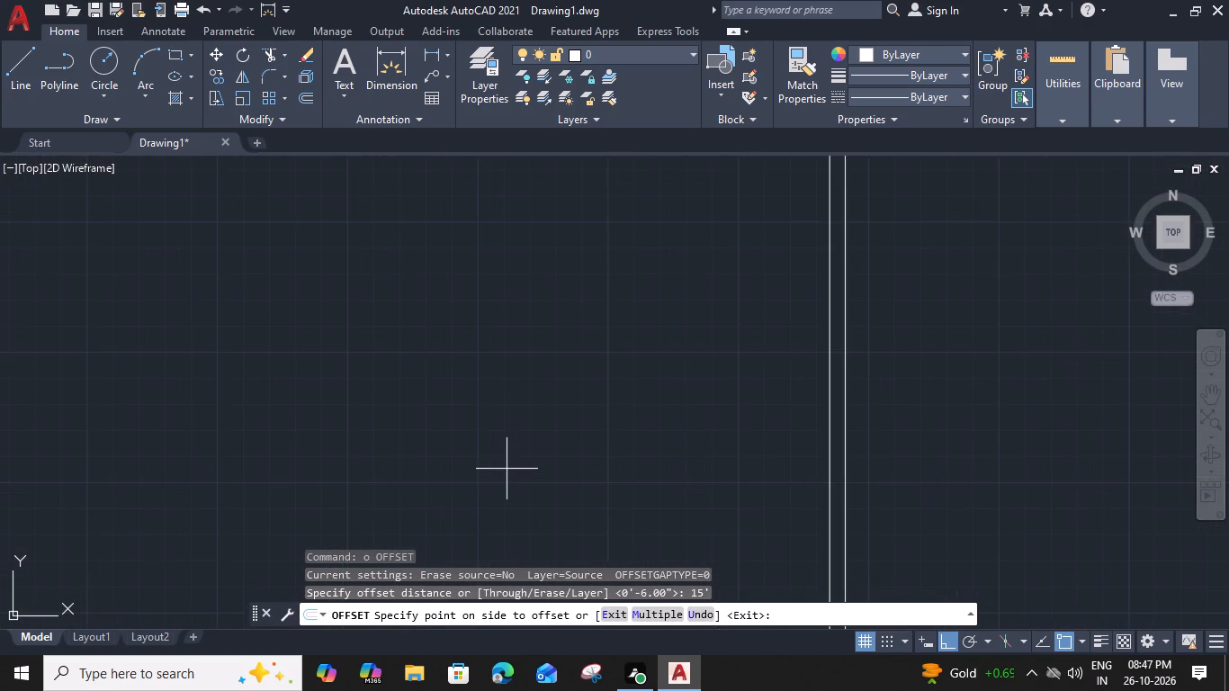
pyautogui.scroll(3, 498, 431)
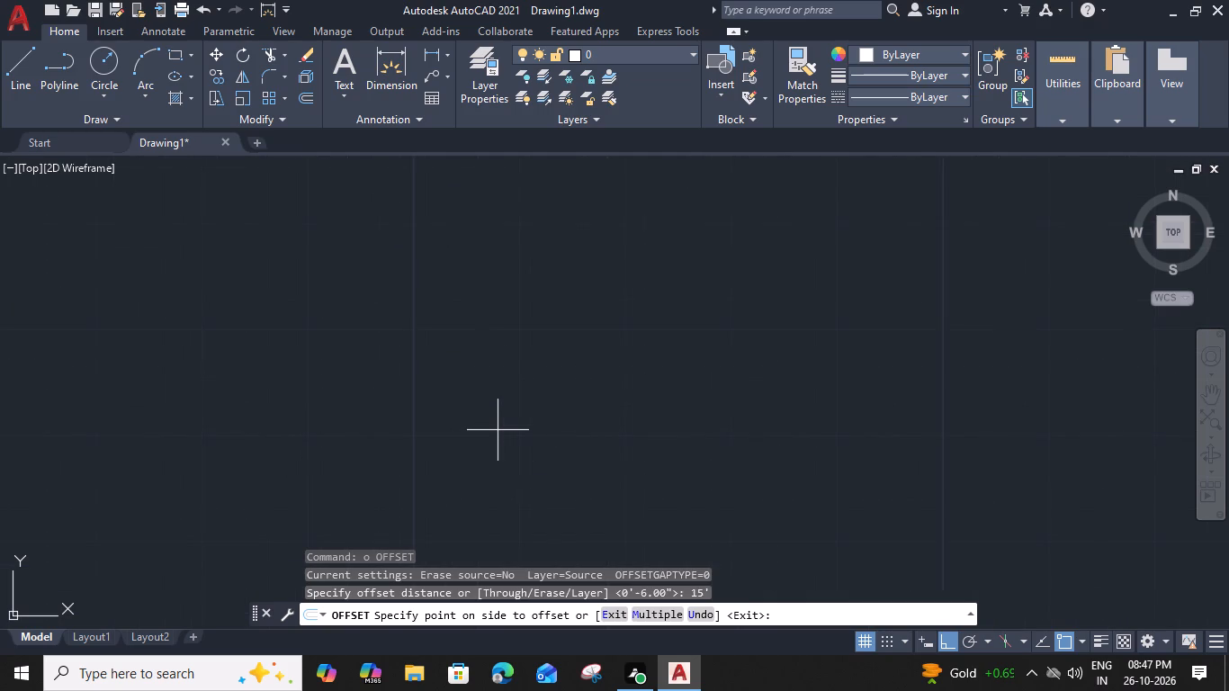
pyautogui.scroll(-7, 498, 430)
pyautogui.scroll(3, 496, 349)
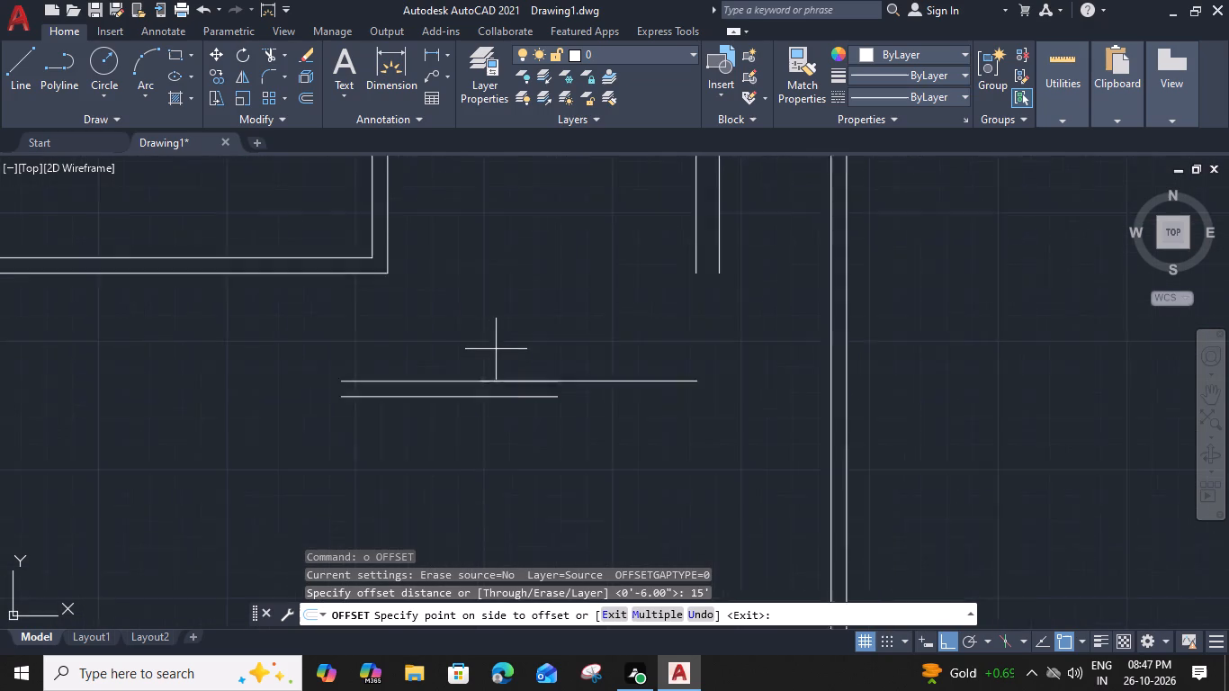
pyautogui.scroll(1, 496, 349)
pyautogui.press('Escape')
# Fillet the two bottom wall lines of the upper right room with its right-hand wall lines to form square corners.
pyautogui.scroll(-2, 499, 356)
pyautogui.moveTo(501, 356); pyautogui.dragTo(438, 390, button='middle')
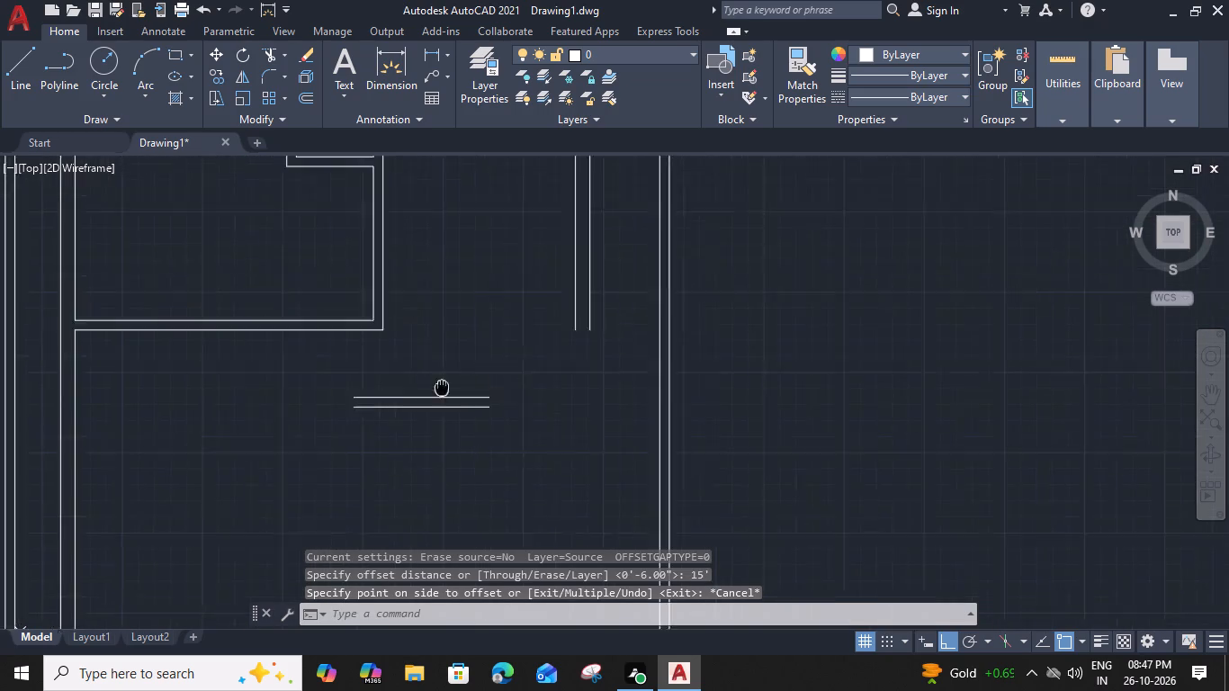
pyautogui.moveTo(438, 390); pyautogui.dragTo(413, 456, button='middle')
pyautogui.write('f')
pyautogui.press('space')
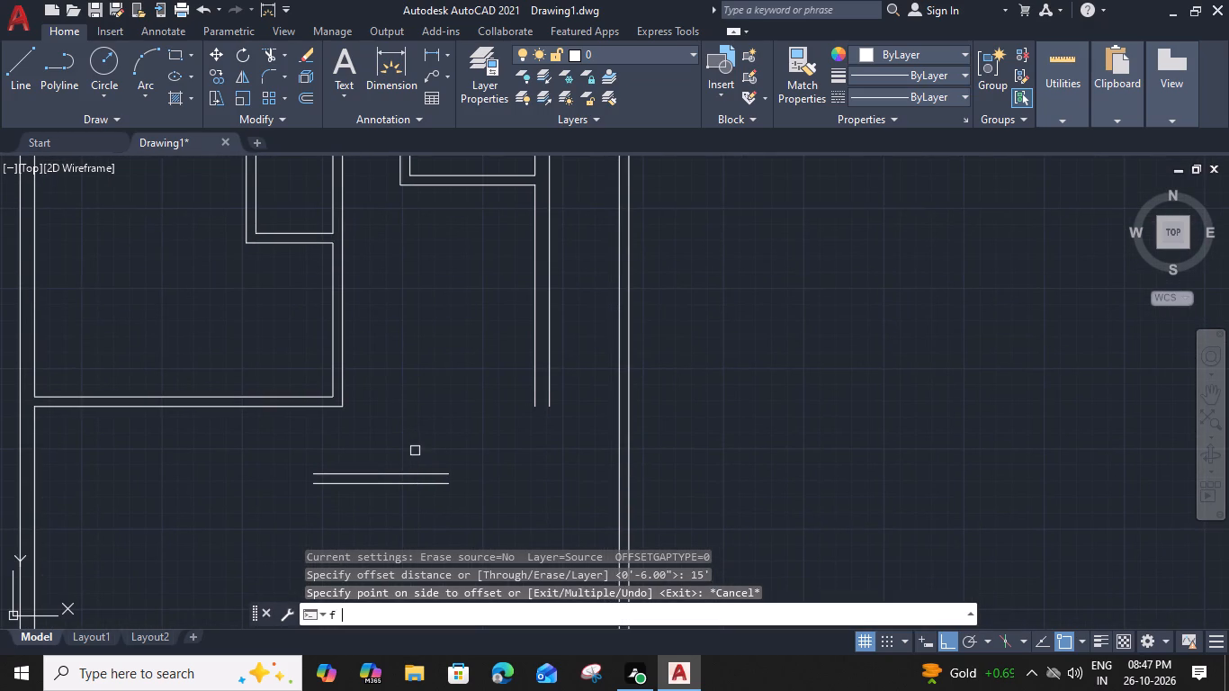
pyautogui.click(438, 471)
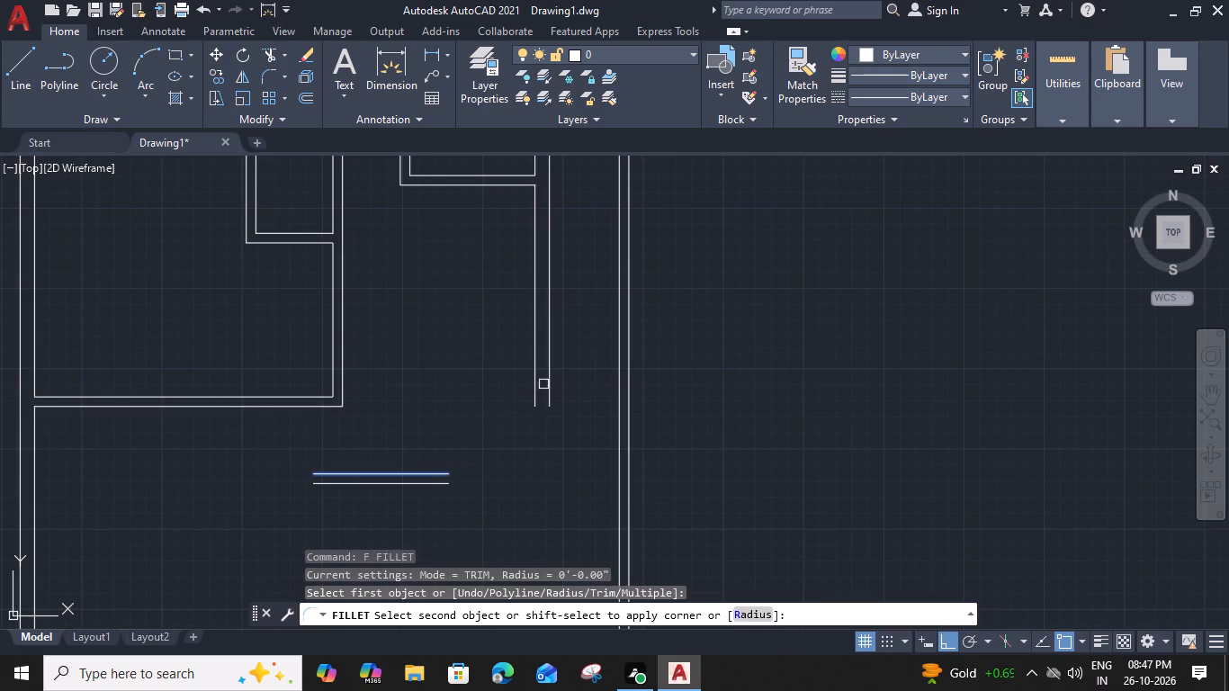
pyautogui.click(534, 382)
pyautogui.write('f')
pyautogui.press('space')
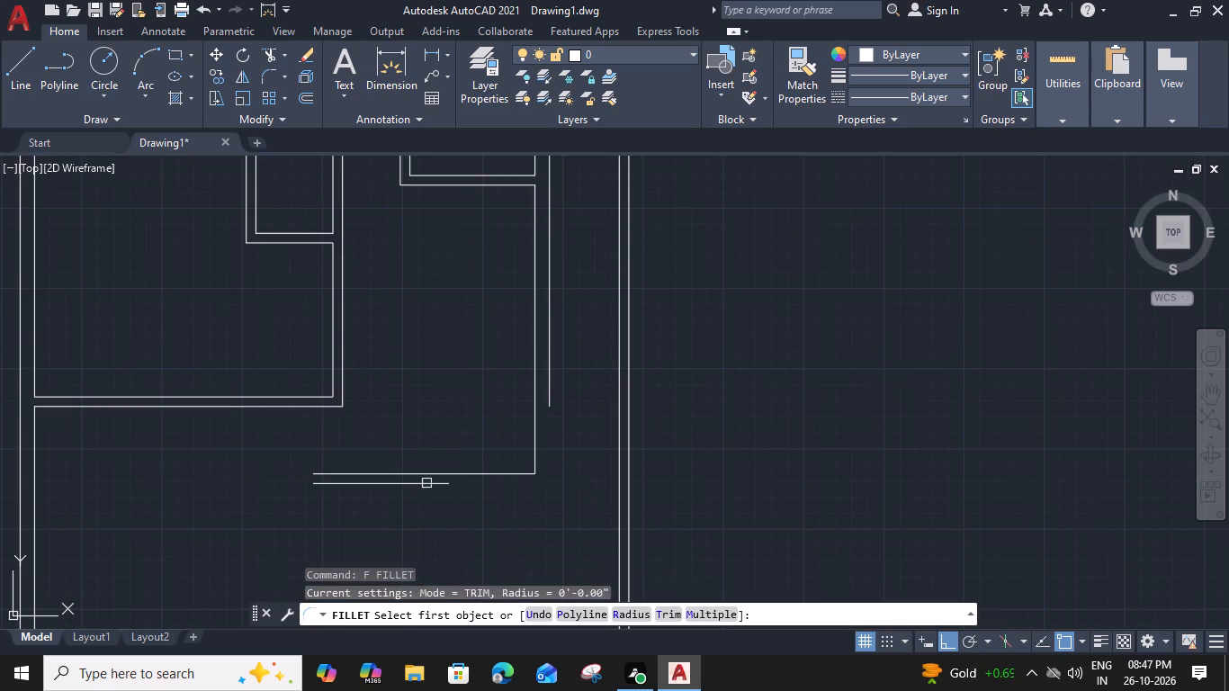
pyautogui.click(425, 485)
pyautogui.click(551, 399)
# Extend the two left wall lines of the upper right room down to its bottom wall lines.
pyautogui.moveTo(321, 425); pyautogui.dragTo(401, 417, button='middle')
pyautogui.write('ex')
pyautogui.press('space')
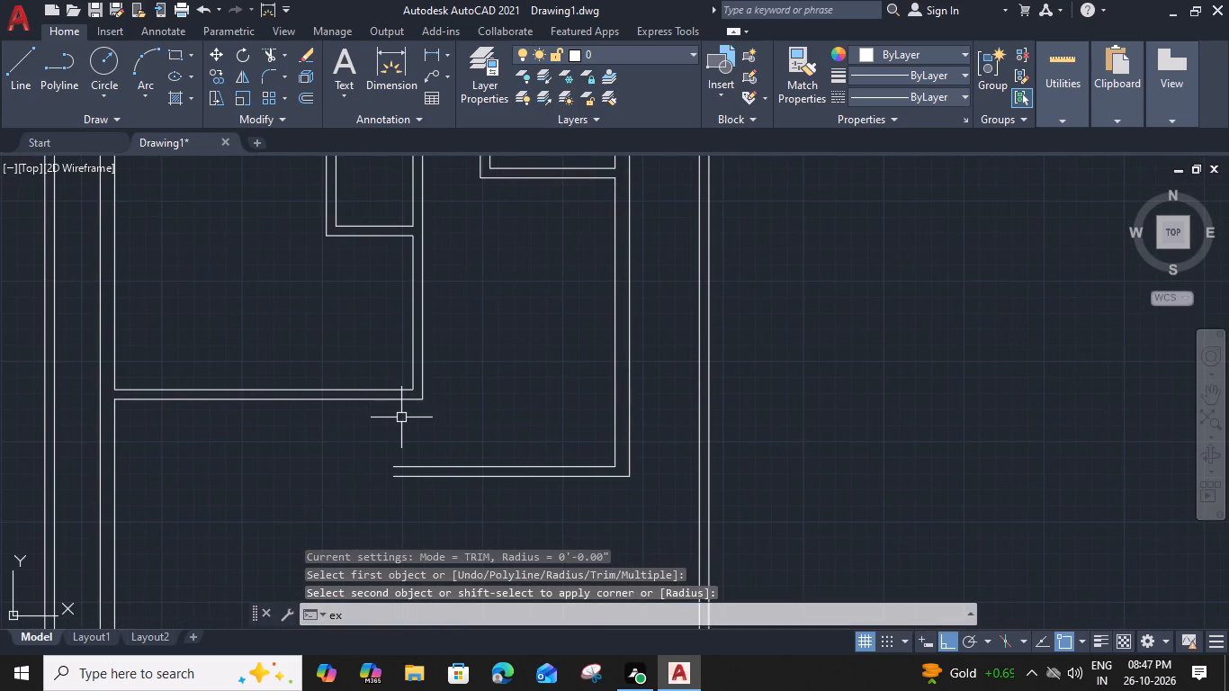
pyautogui.click(440, 377)
pyautogui.click(390, 369)
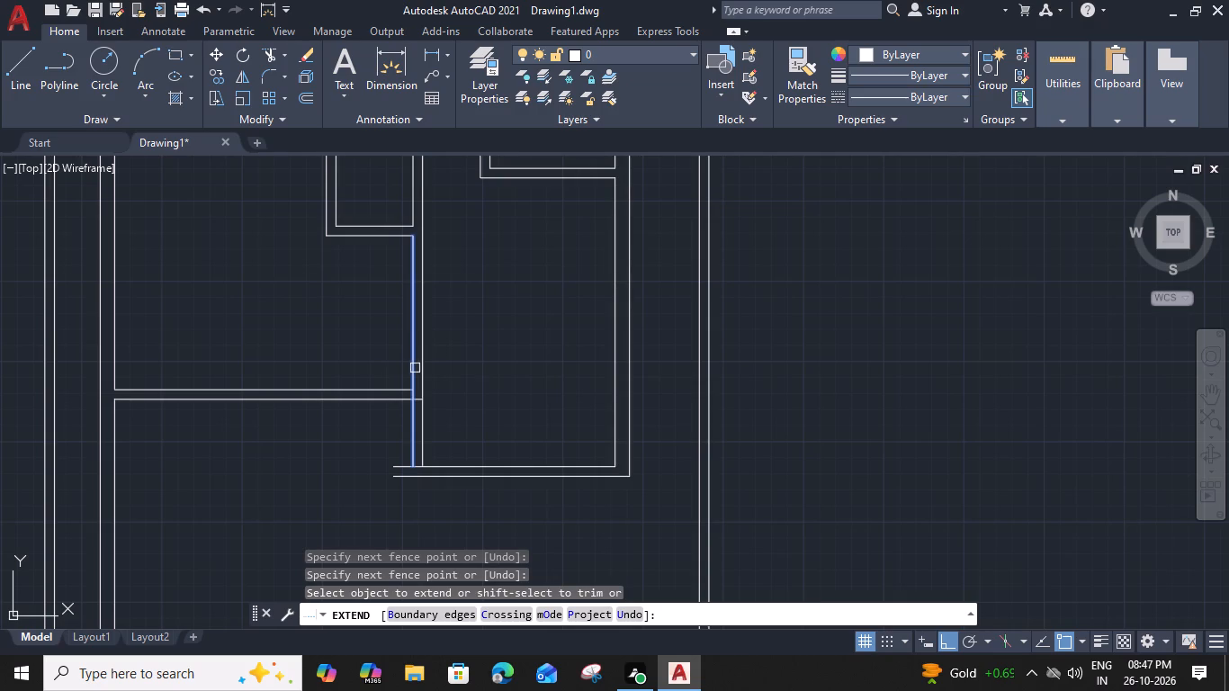
pyautogui.click(416, 369)
pyautogui.moveTo(406, 444); pyautogui.dragTo(421, 435, button='middle')
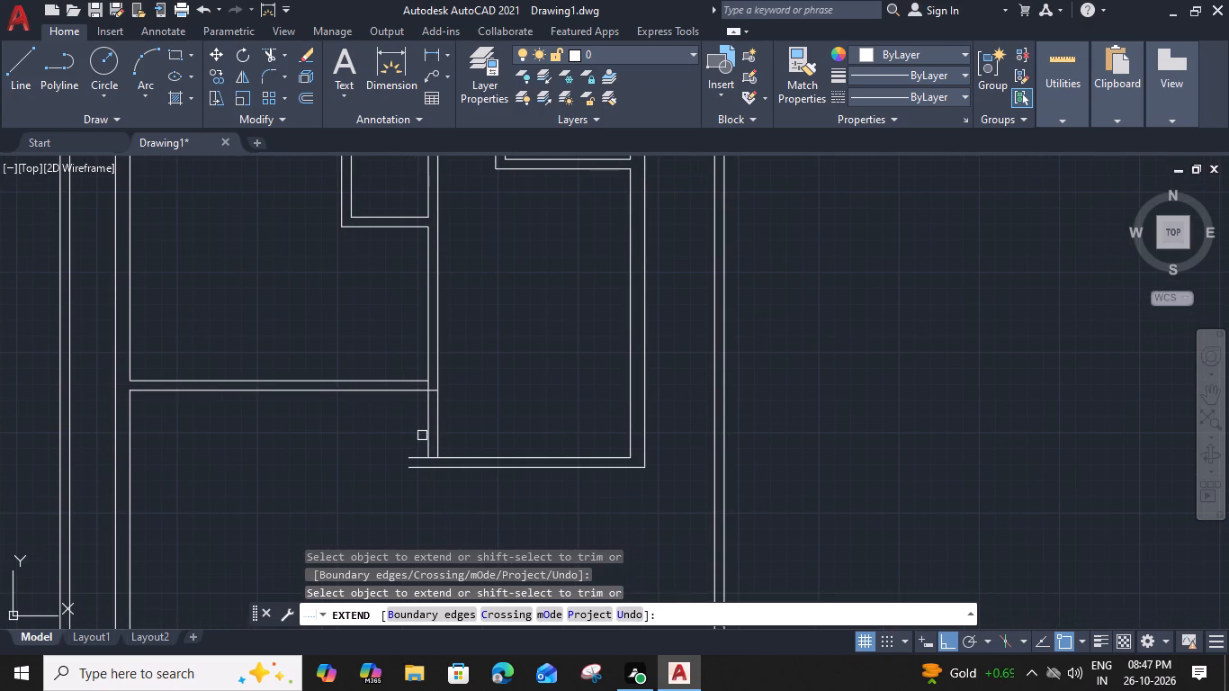
pyautogui.click(426, 436)
# Trim the bottom wall overshoots at the upper right room's lower left corner and the line segments crossing its left wall junctions.
pyautogui.keyDown('shift'); pyautogui.click(413, 437); pyautogui.keyUp('shift')
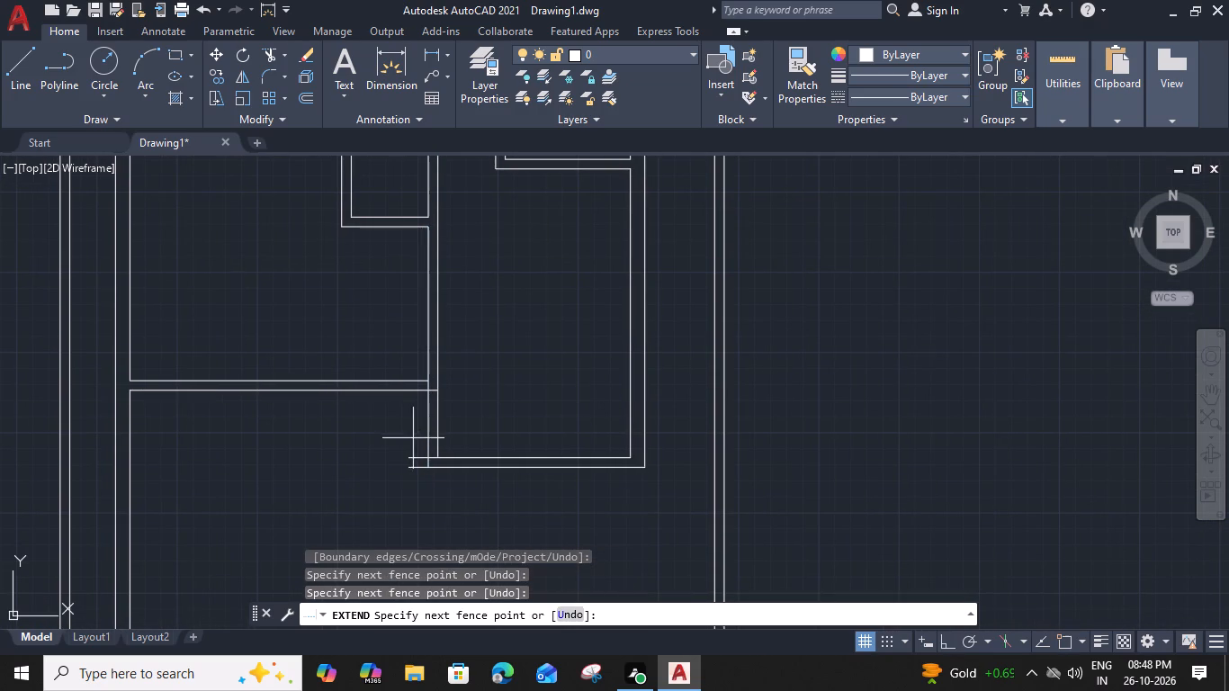
pyautogui.keyDown('shift'); pyautogui.click(417, 504); pyautogui.keyUp('shift')
pyautogui.keyDown('shift'); pyautogui.scroll(2, 423, 385); pyautogui.keyUp('shift')
pyautogui.keyDown('shift'); pyautogui.click(447, 399); pyautogui.keyUp('shift')
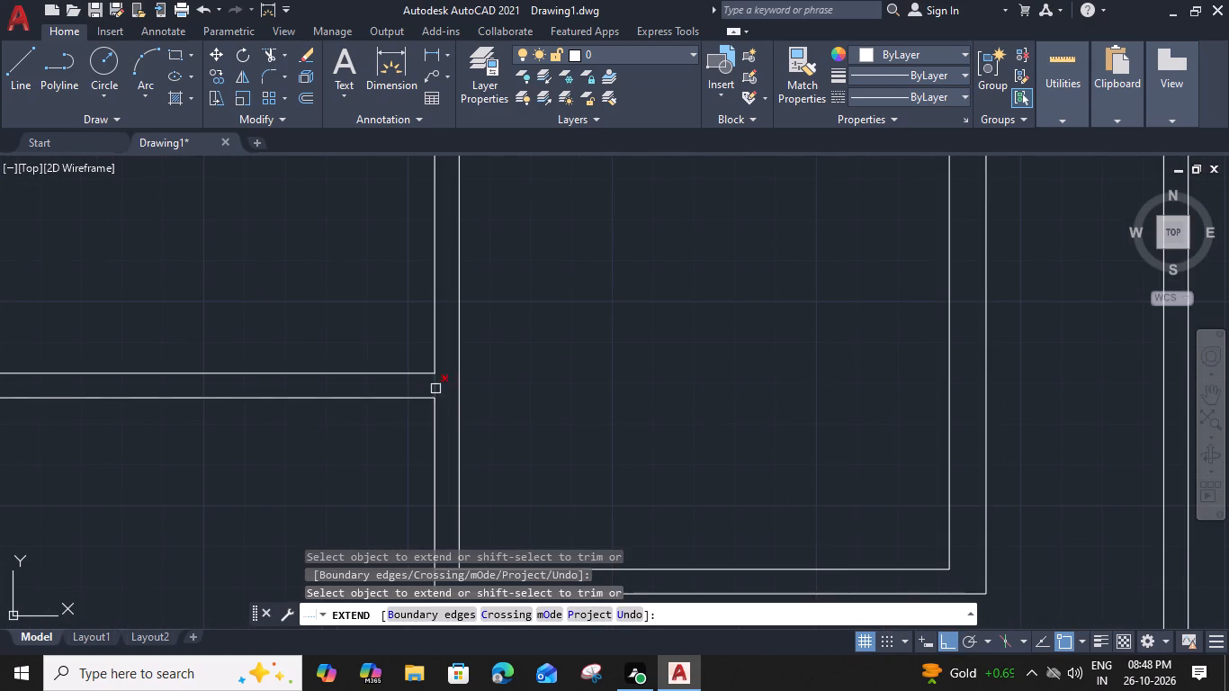
pyautogui.keyDown('shift'); pyautogui.click(435, 388); pyautogui.keyUp('shift')
pyautogui.scroll(-2, 435, 388)
pyautogui.scroll(2, 444, 471)
pyautogui.keyDown('shift'); pyautogui.click(431, 444); pyautogui.keyUp('shift')
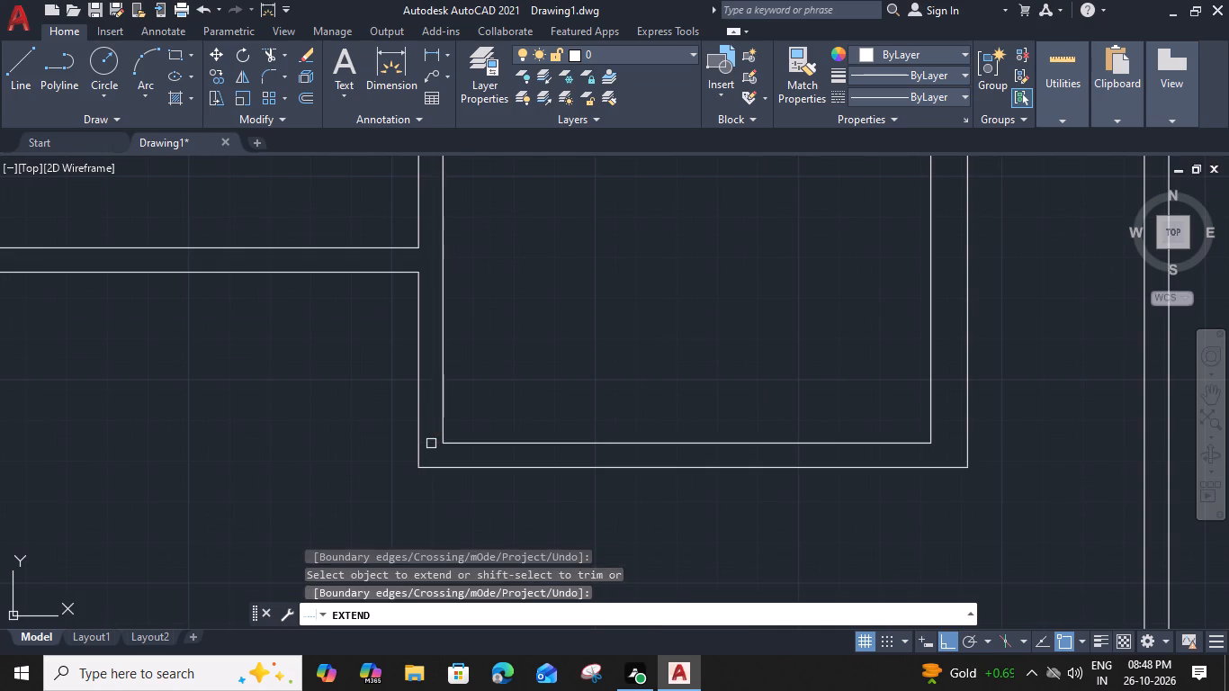
pyautogui.scroll(-2, 432, 444)
pyautogui.moveTo(342, 476); pyautogui.dragTo(770, 341, button='middle')
pyautogui.scroll(-2, 763, 337)
pyautogui.moveTo(748, 336); pyautogui.dragTo(614, 348, button='middle')
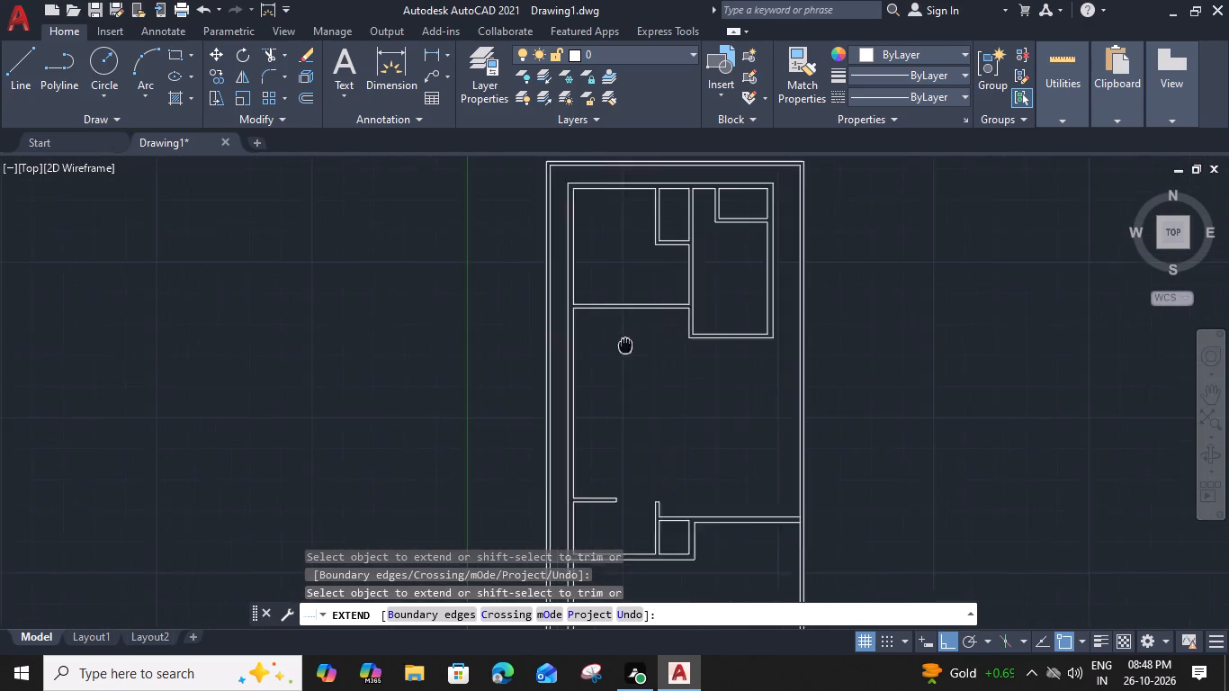
pyautogui.moveTo(614, 348); pyautogui.dragTo(578, 357, button='middle')
pyautogui.press('Escape')
# Offset the lower line of the upper left room's bottom wall 4' downward.
pyautogui.click(604, 321)
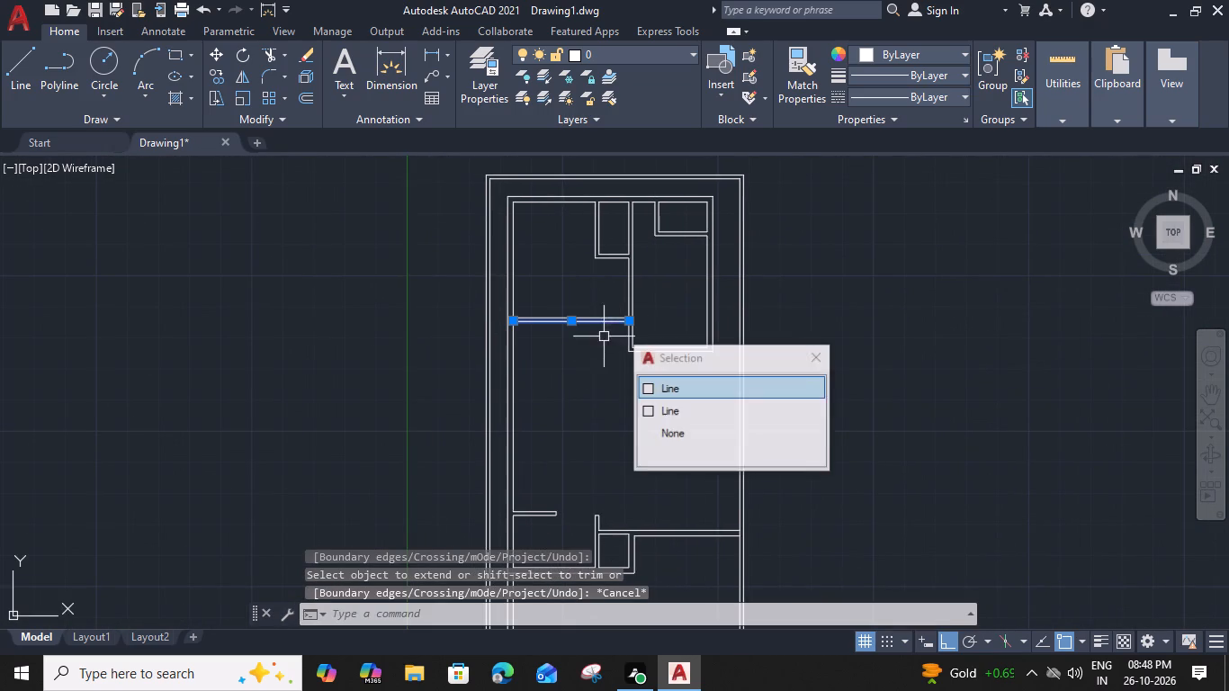
pyautogui.write('o')
pyautogui.press('space')
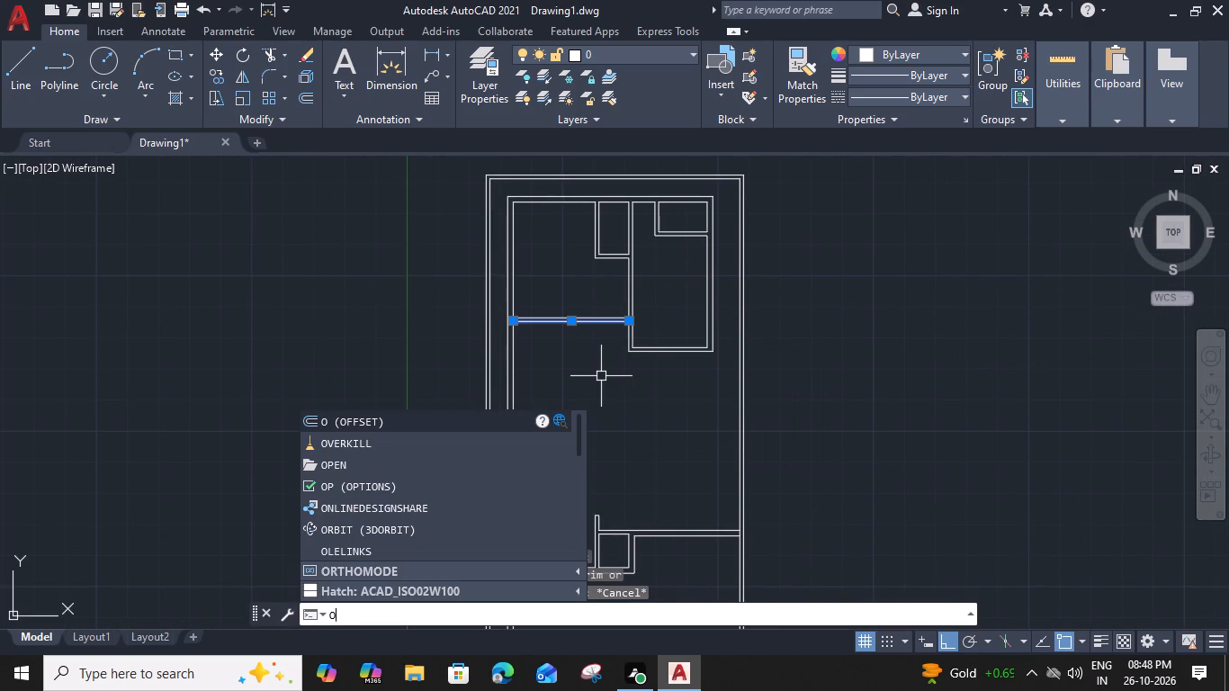
pyautogui.write("4'")
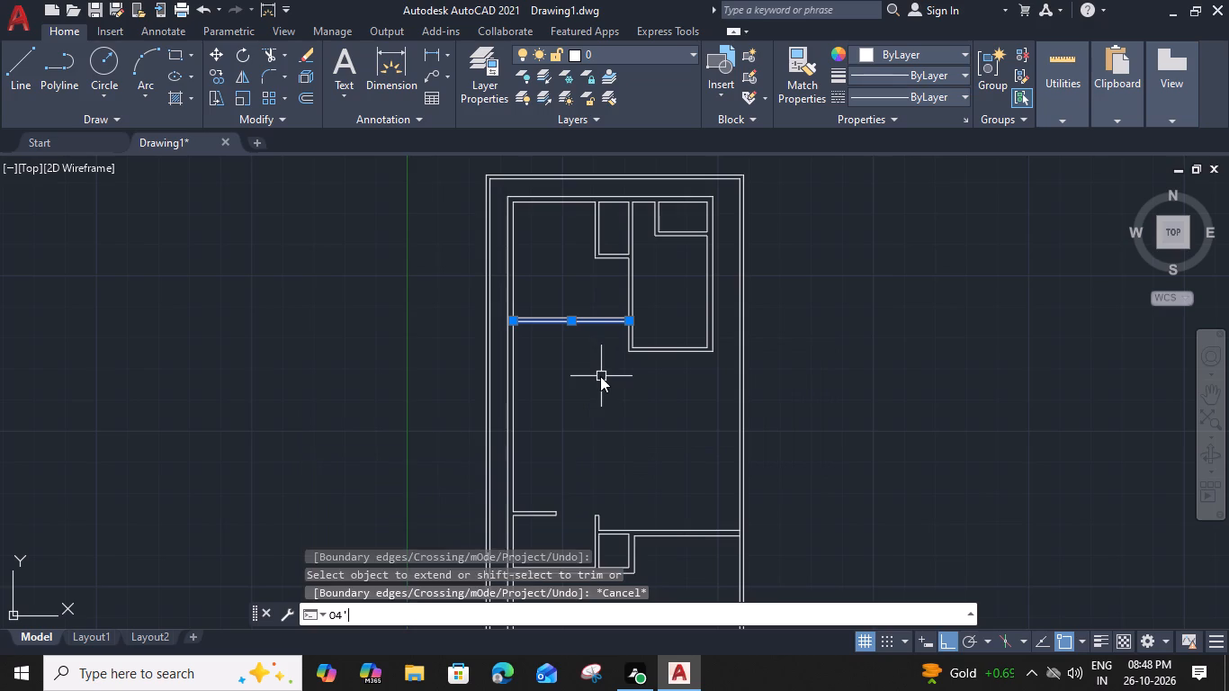
pyautogui.press('space')
pyautogui.press('o')
pyautogui.press('space')
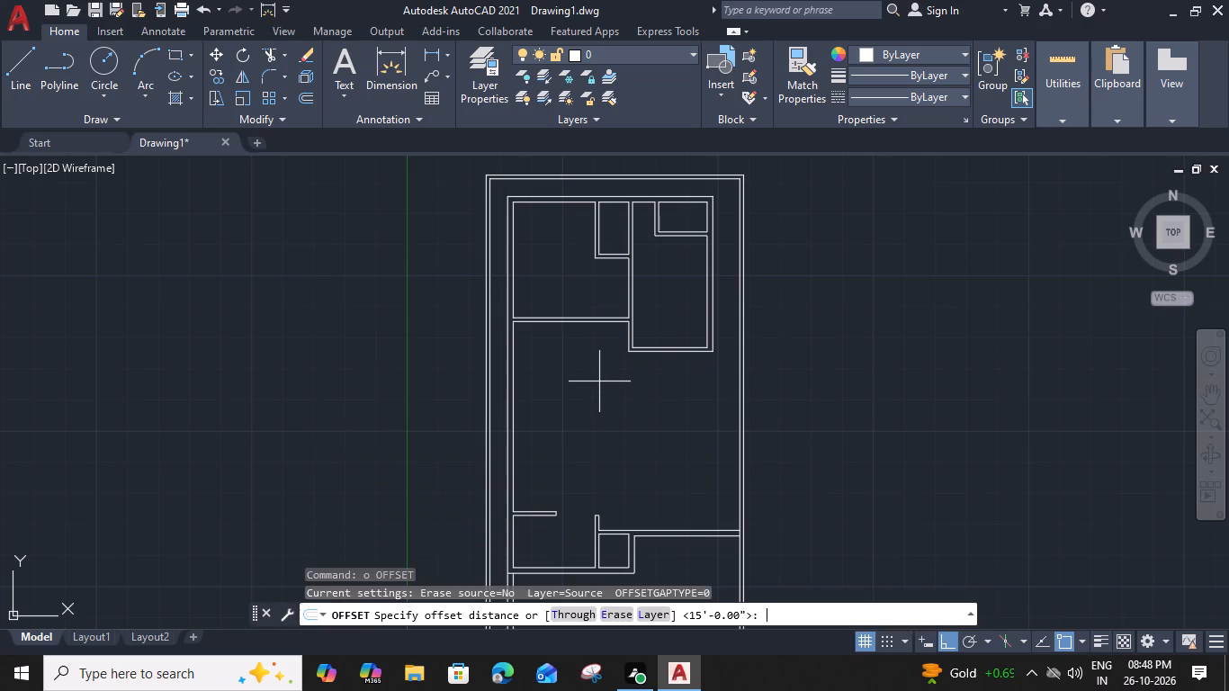
pyautogui.press('4')
pyautogui.write("'")
pyautogui.press('space')
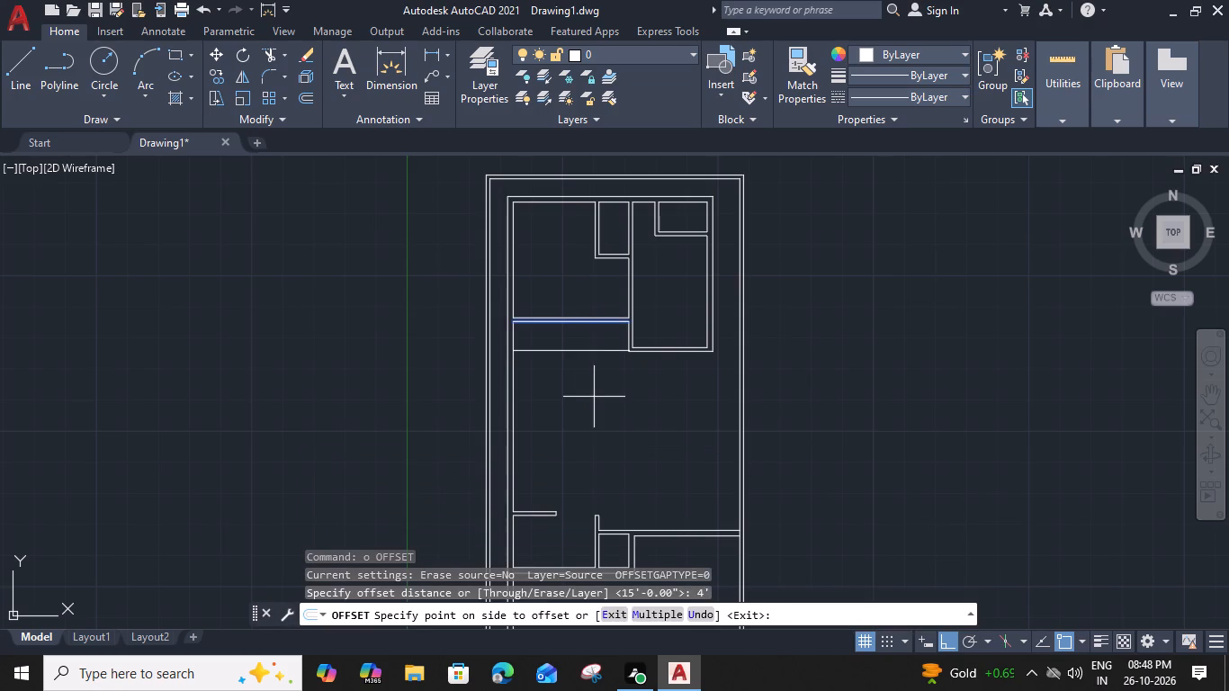
pyautogui.click(594, 397)
pyautogui.press('Escape')
# Offset the new horizontal line below the upper left room 6" downward to form a wall.
pyautogui.moveTo(590, 368); pyautogui.dragTo(556, 398, button='middle')
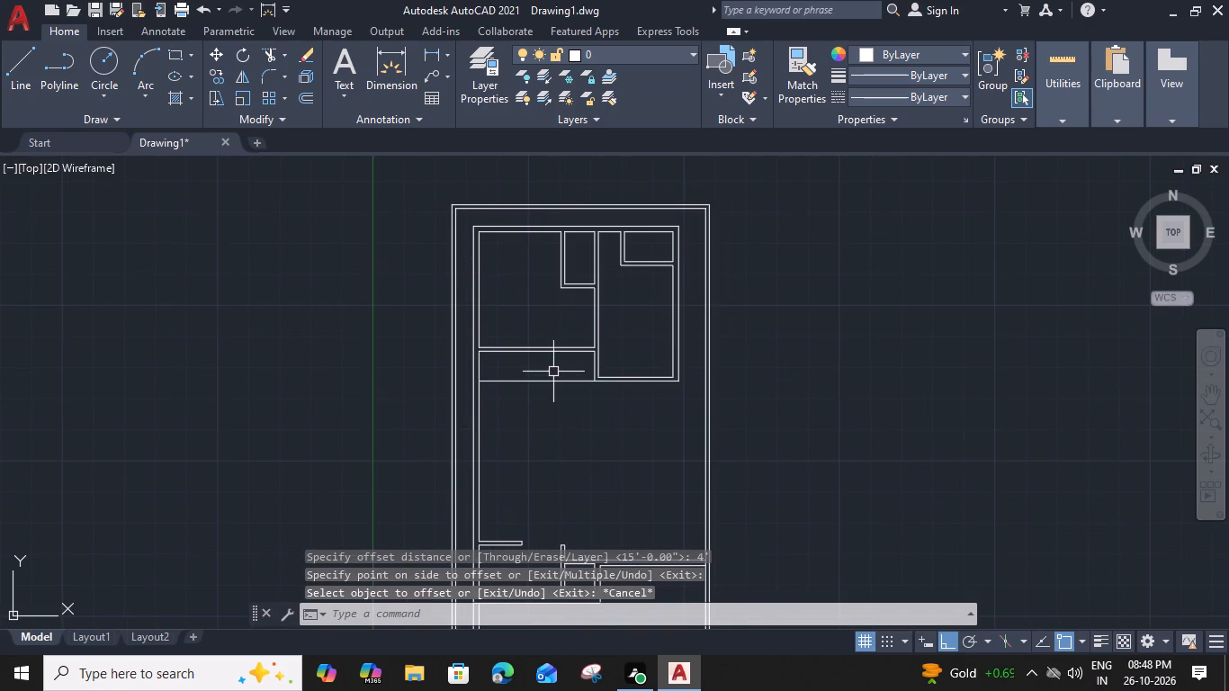
pyautogui.scroll(1, 560, 384)
pyautogui.click(560, 378)
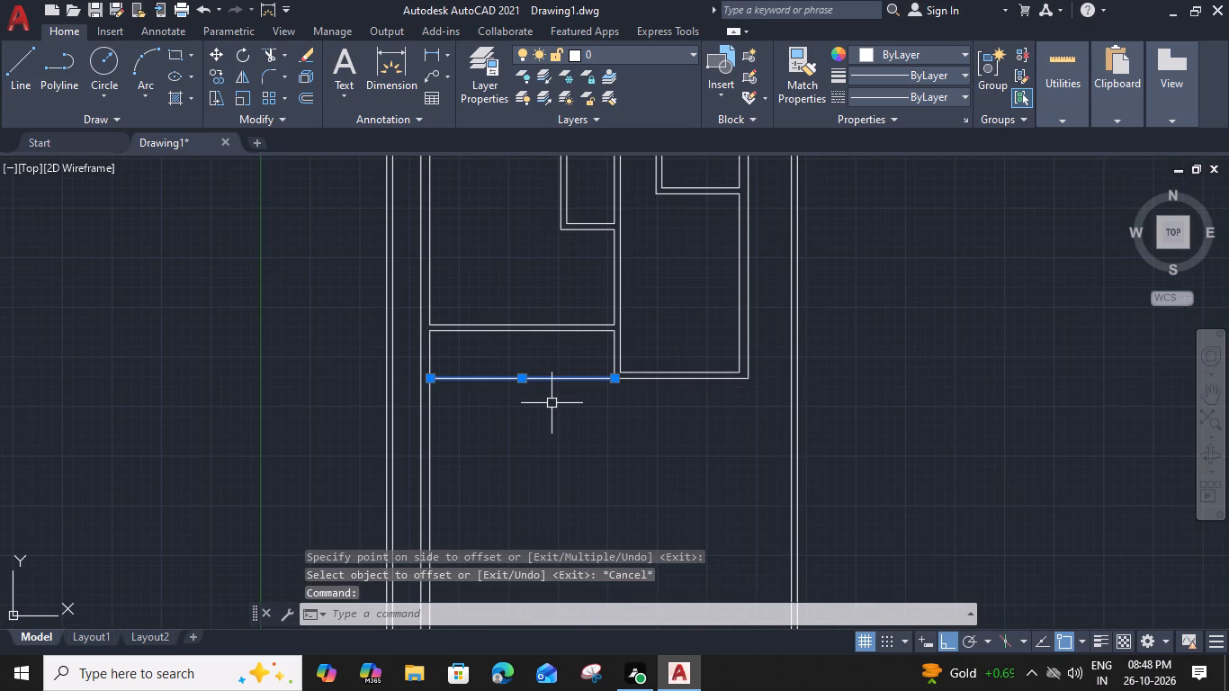
pyautogui.write('o')
pyautogui.press('space')
pyautogui.press('6')
pyautogui.hotkey('shift', '"')
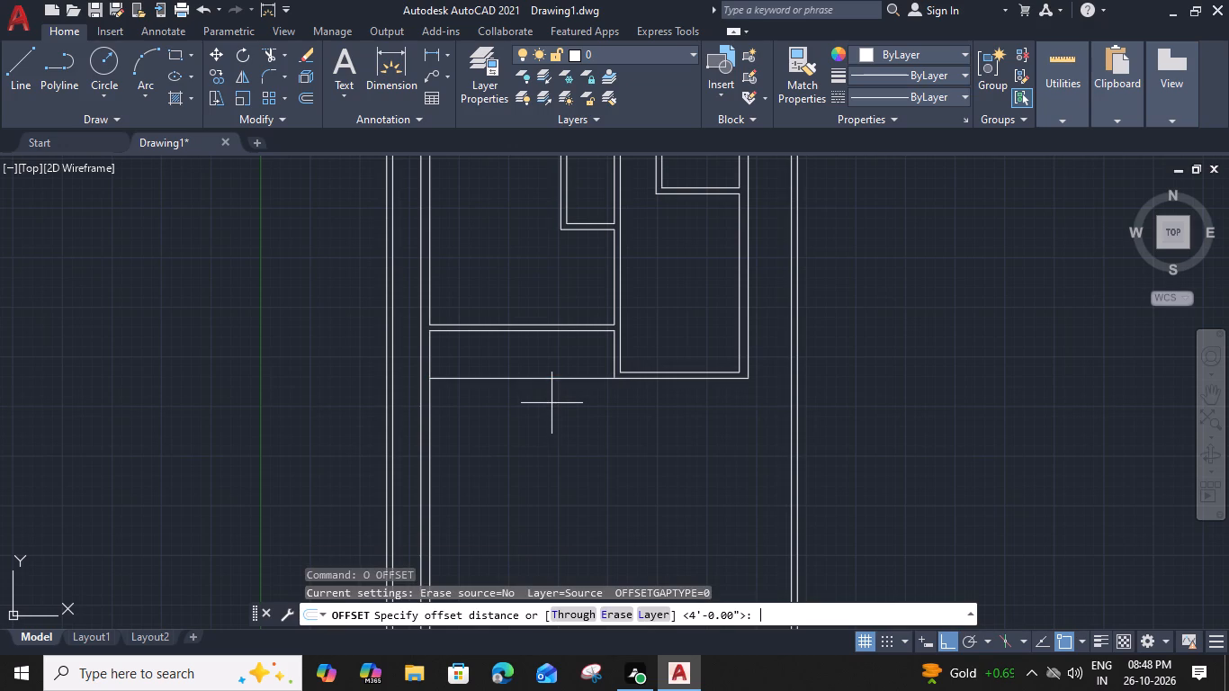
pyautogui.press('Return')
pyautogui.click(548, 427)
pyautogui.press('Escape')
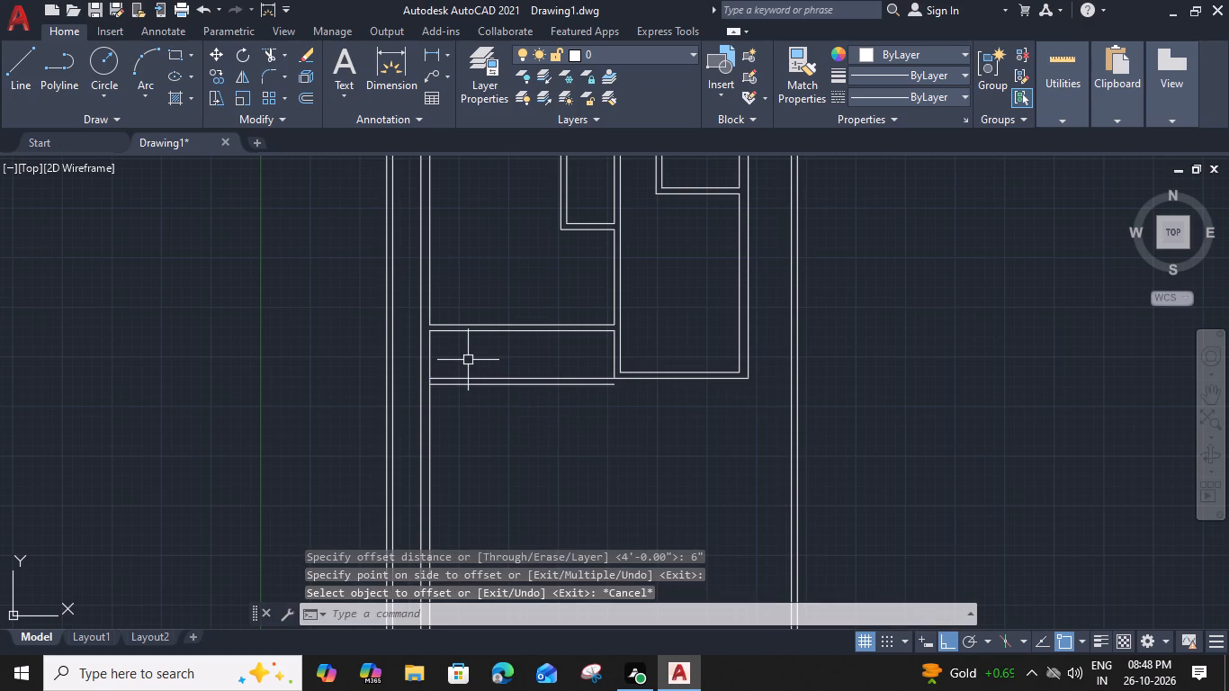
# Trim the left wall's inner line between the two lines of the new horizontal wall.
pyautogui.write('tr')
pyautogui.press('space')
pyautogui.scroll(2, 468, 360)
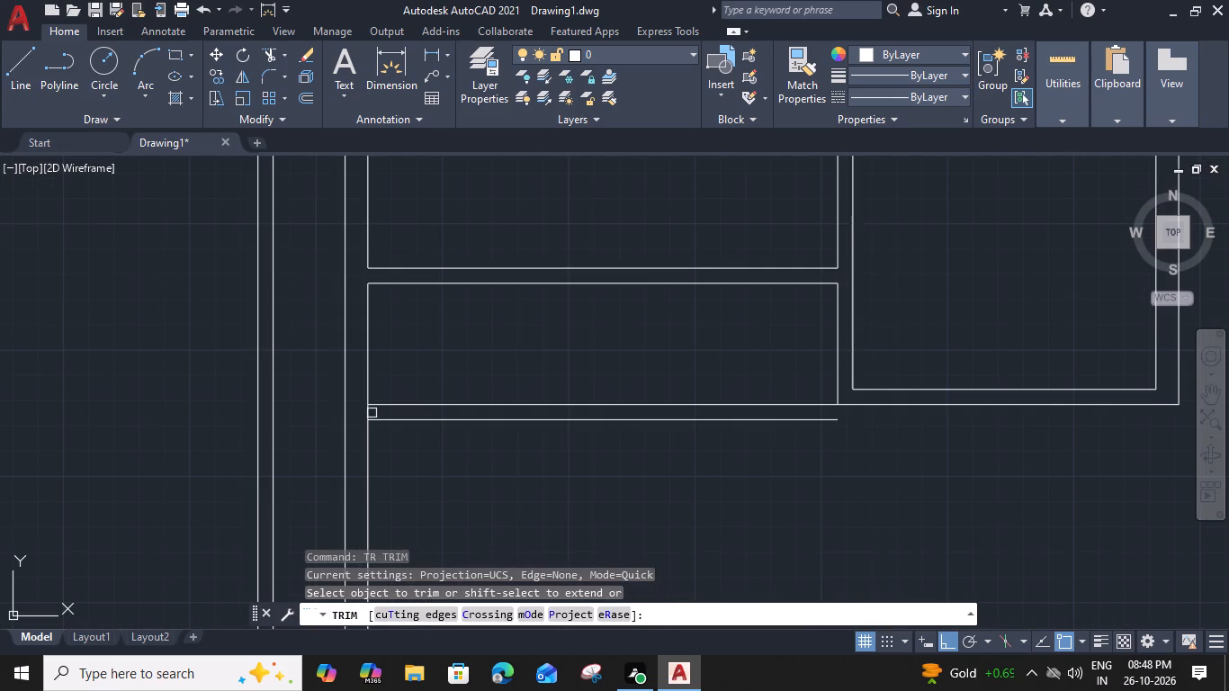
pyautogui.click(366, 409)
pyautogui.press('Escape')
# Offset the inner left wall line of the 4' deep strip 7' to the right.
pyautogui.click(369, 372)
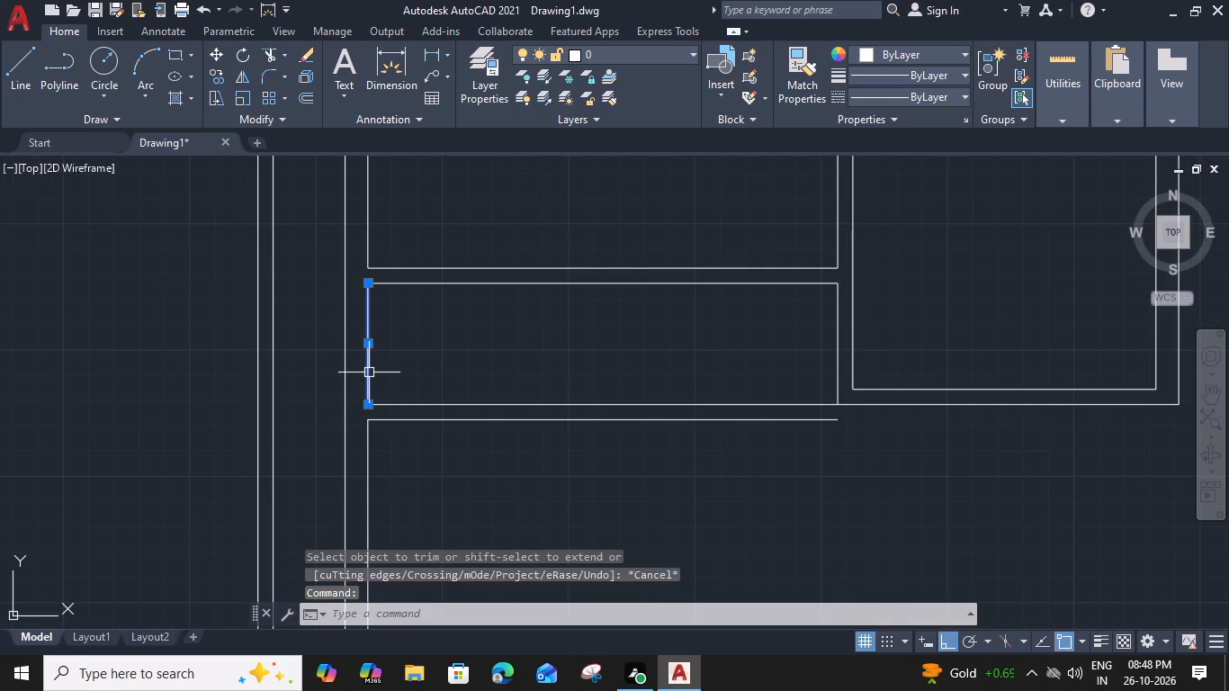
pyautogui.write('o 7')
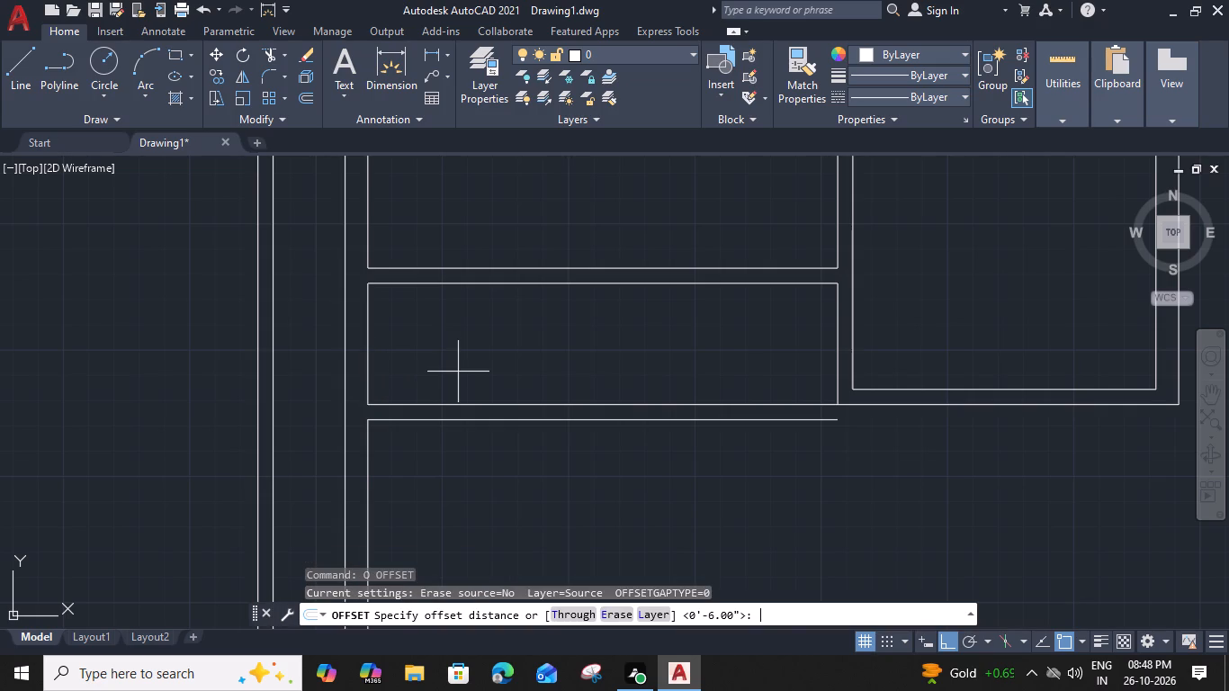
pyautogui.press("'")
pyautogui.press('Return')
pyautogui.click(658, 382)
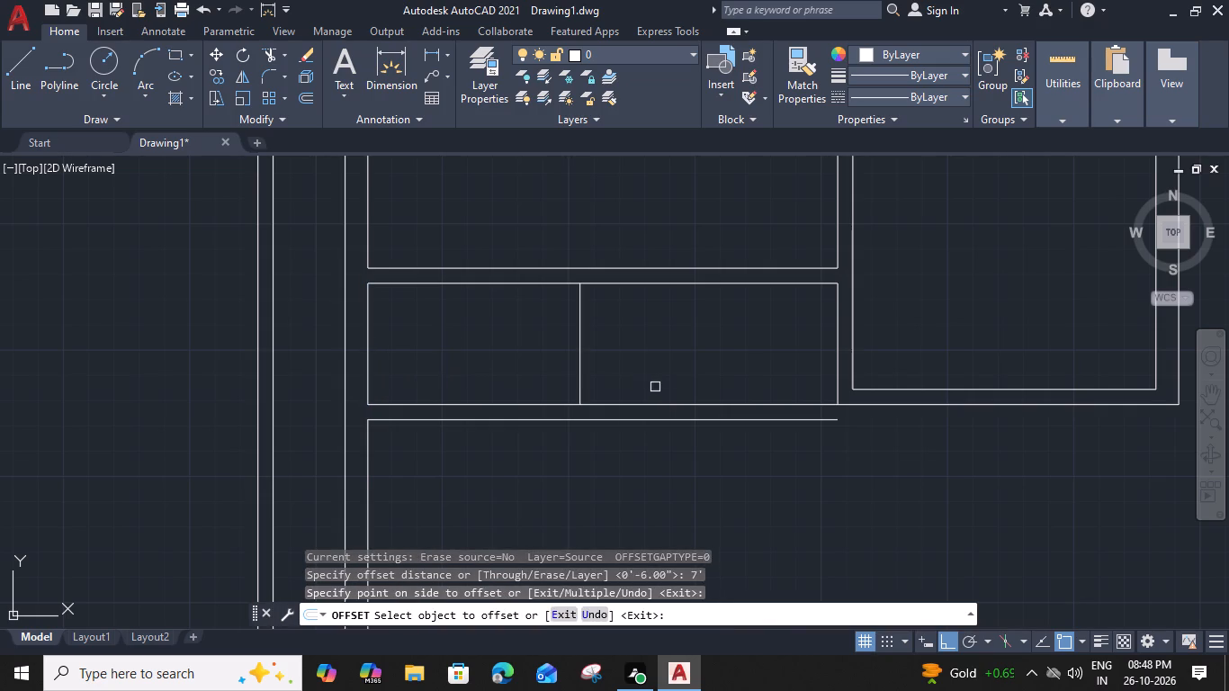
pyautogui.press('Escape')
# Offset the strip's new dividing line 6" to the right to form a partition.
pyautogui.click(583, 367)
pyautogui.write('o 6"')
pyautogui.press('Return')
pyautogui.click(638, 376)
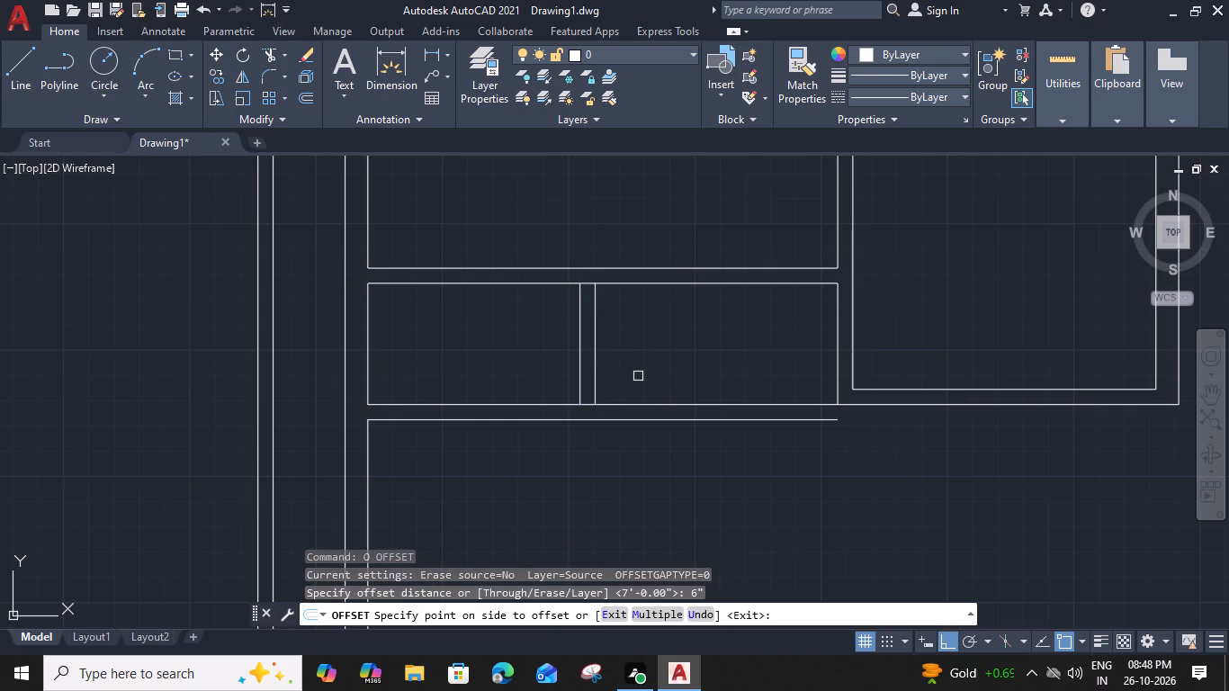
pyautogui.press('Escape')
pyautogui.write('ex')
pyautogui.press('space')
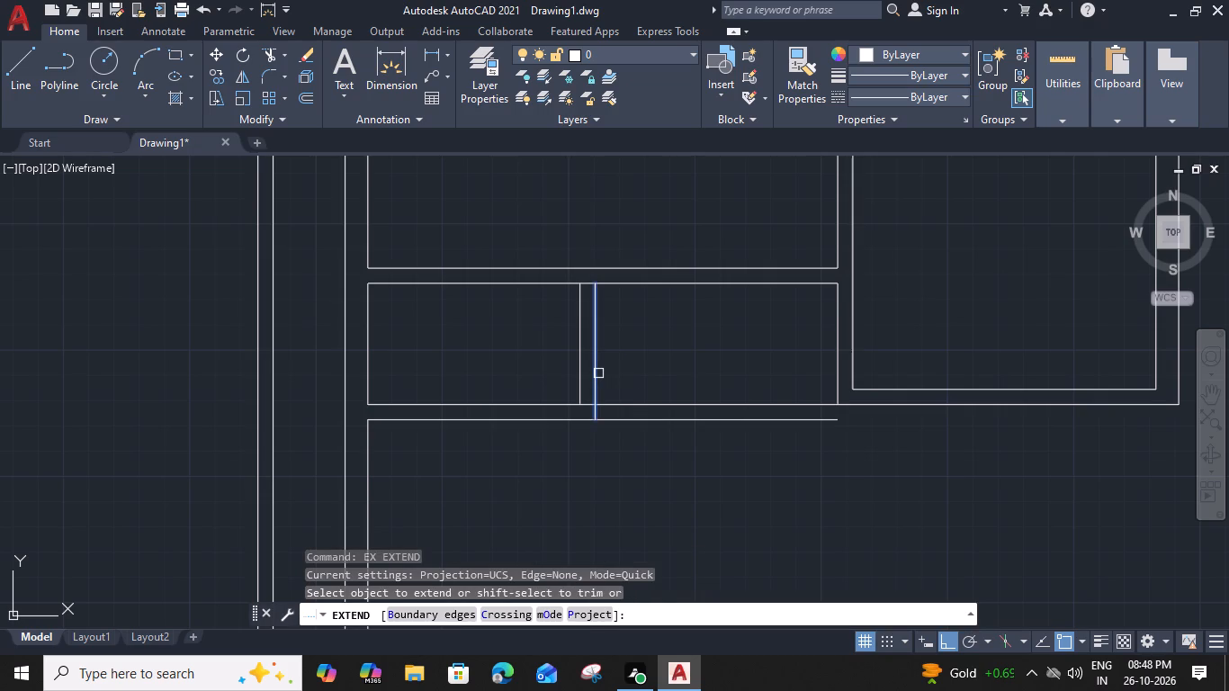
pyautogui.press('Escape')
# Offset the left wall's inner line below the 4' deep strip 11' to the right.
pyautogui.moveTo(656, 391); pyautogui.dragTo(658, 324, button='middle')
pyautogui.click(368, 443)
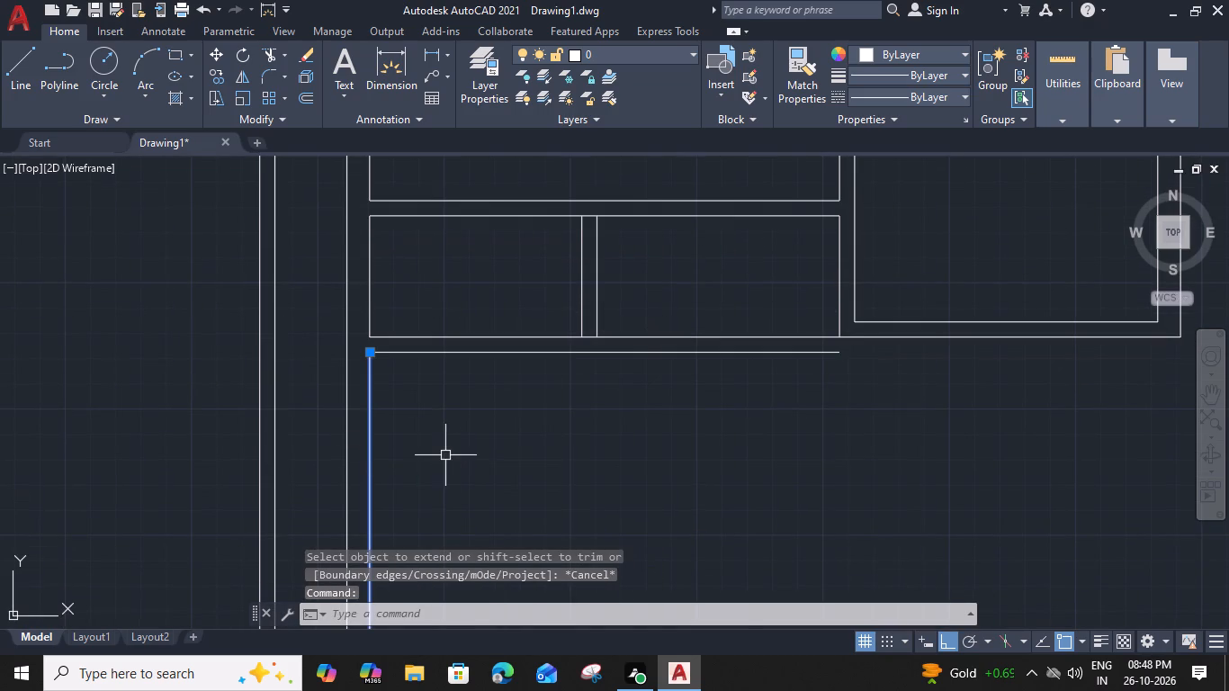
pyautogui.write('o')
pyautogui.press('space')
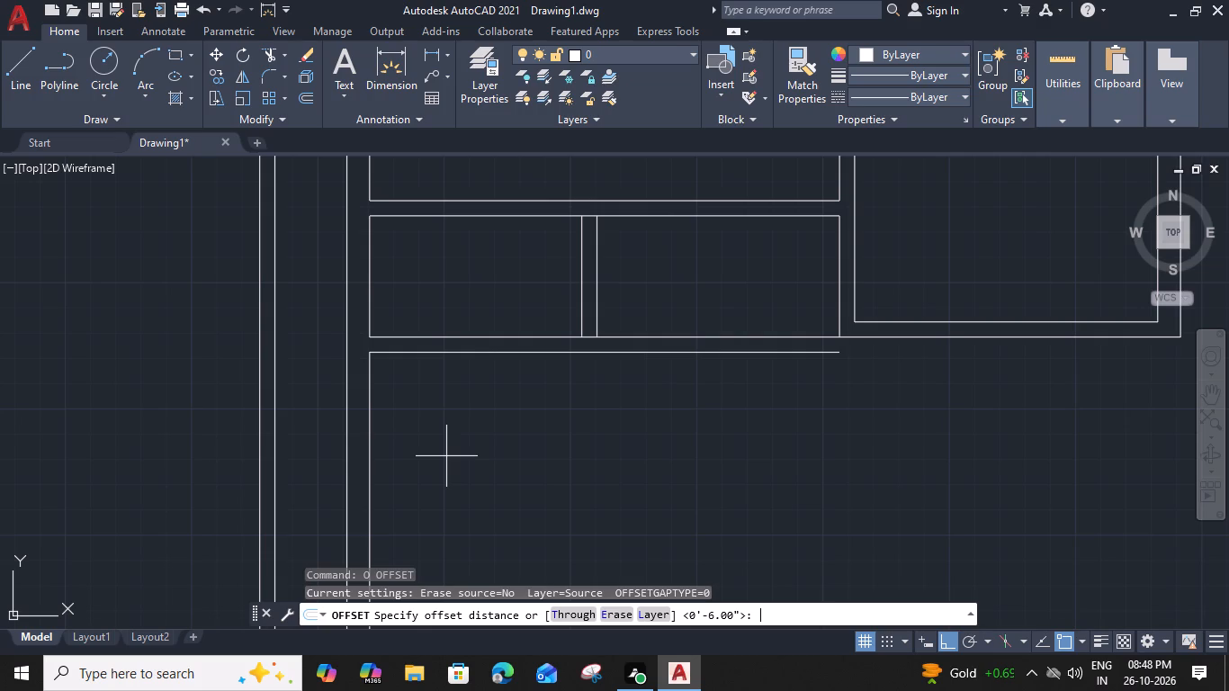
pyautogui.press('1')
pyautogui.press('1')
pyautogui.write("'")
pyautogui.press('space')
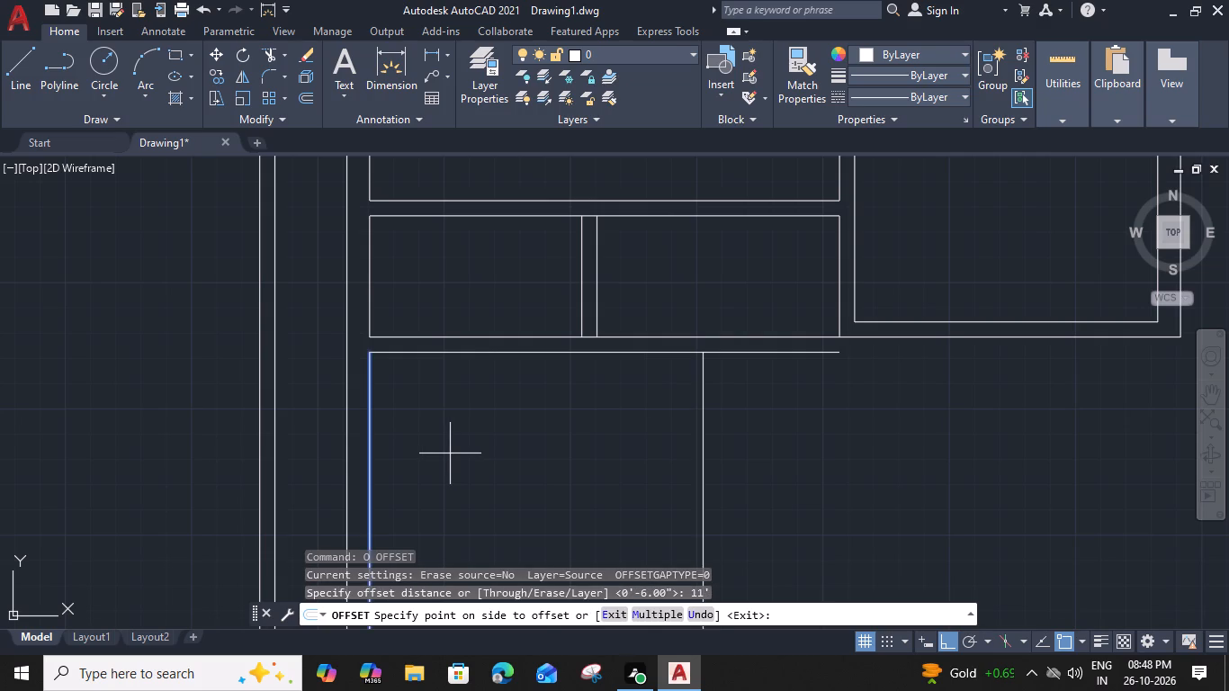
pyautogui.click(650, 453)
pyautogui.scroll(-2, 650, 453)
pyautogui.moveTo(650, 453); pyautogui.dragTo(639, 348, button='middle')
pyautogui.press('Escape')
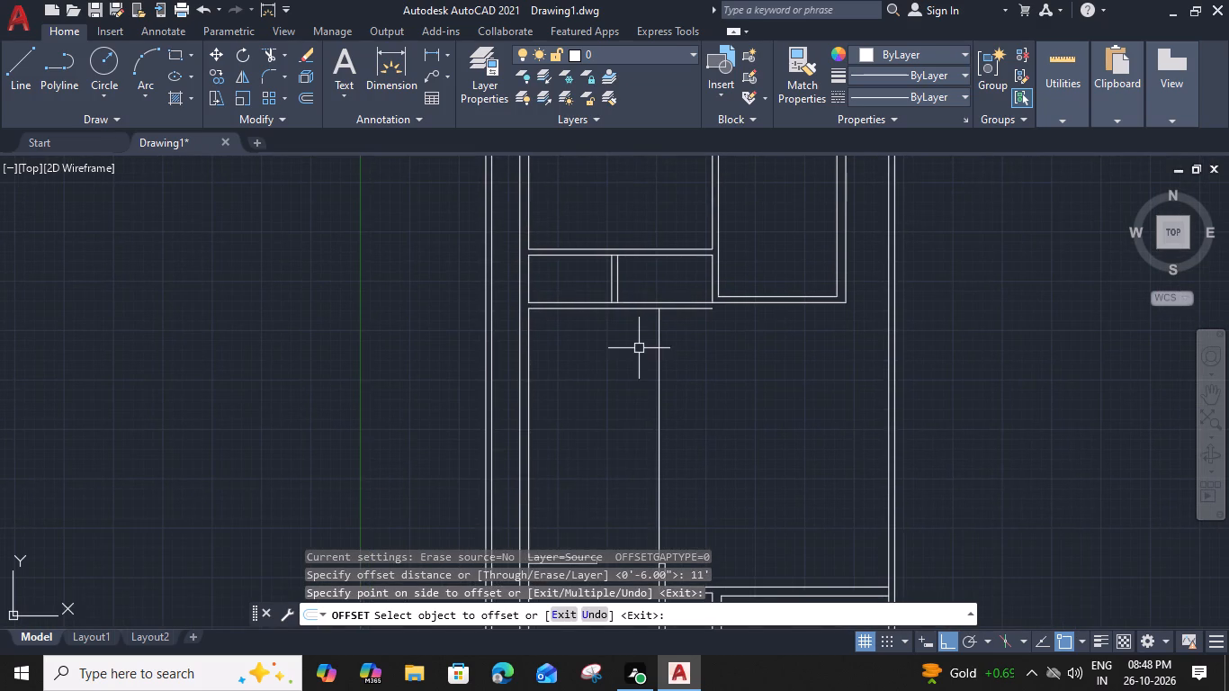
# Offset the new long vertical line below the strip 6" to the right to form a partition.
pyautogui.click(659, 377)
pyautogui.press('o')
pyautogui.press('space')
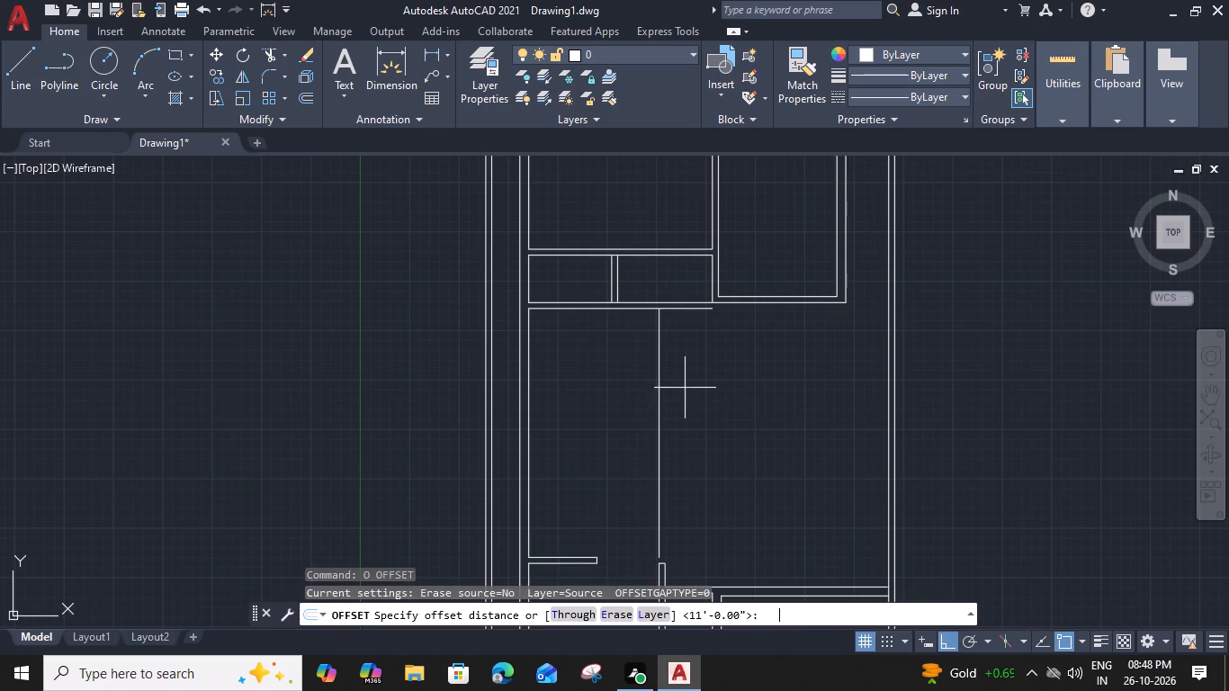
pyautogui.write('6"')
pyautogui.press('Return')
pyautogui.click(733, 390)
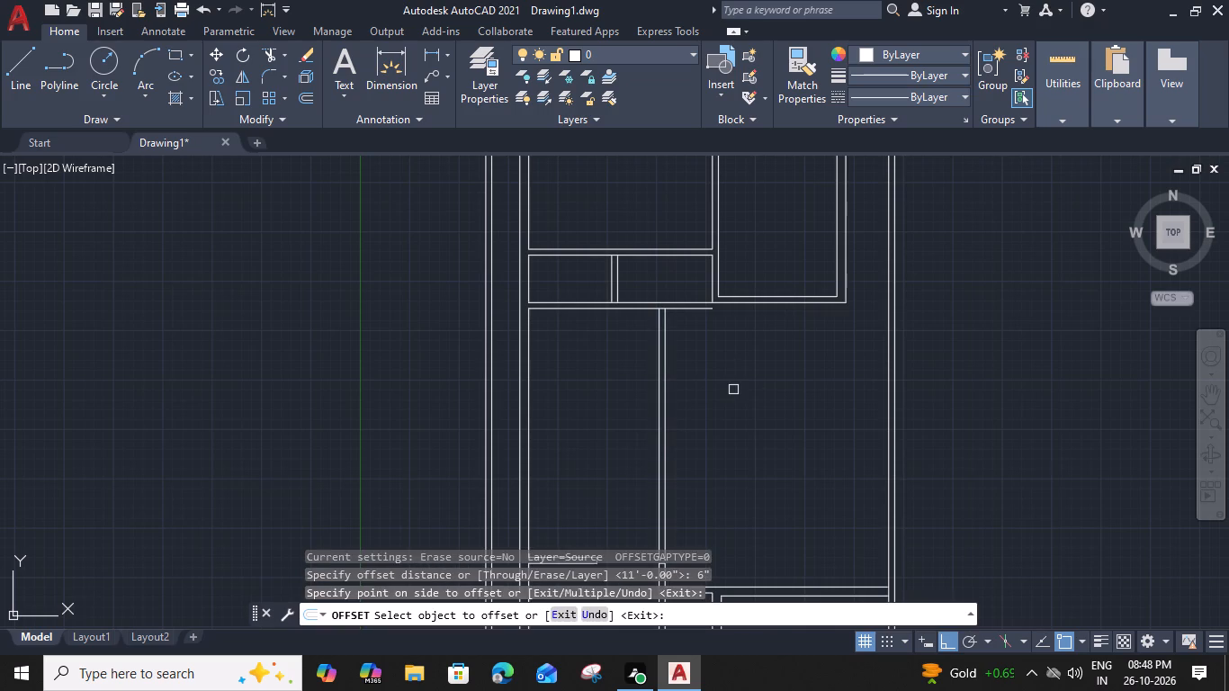
pyautogui.press('Escape')
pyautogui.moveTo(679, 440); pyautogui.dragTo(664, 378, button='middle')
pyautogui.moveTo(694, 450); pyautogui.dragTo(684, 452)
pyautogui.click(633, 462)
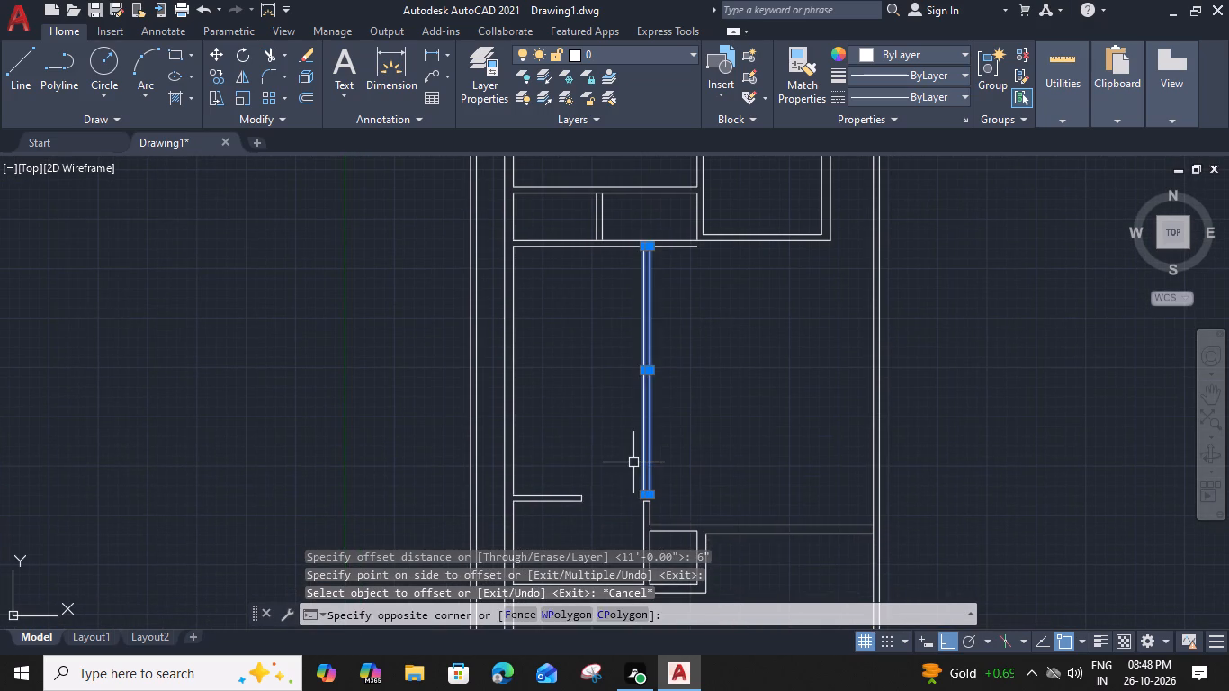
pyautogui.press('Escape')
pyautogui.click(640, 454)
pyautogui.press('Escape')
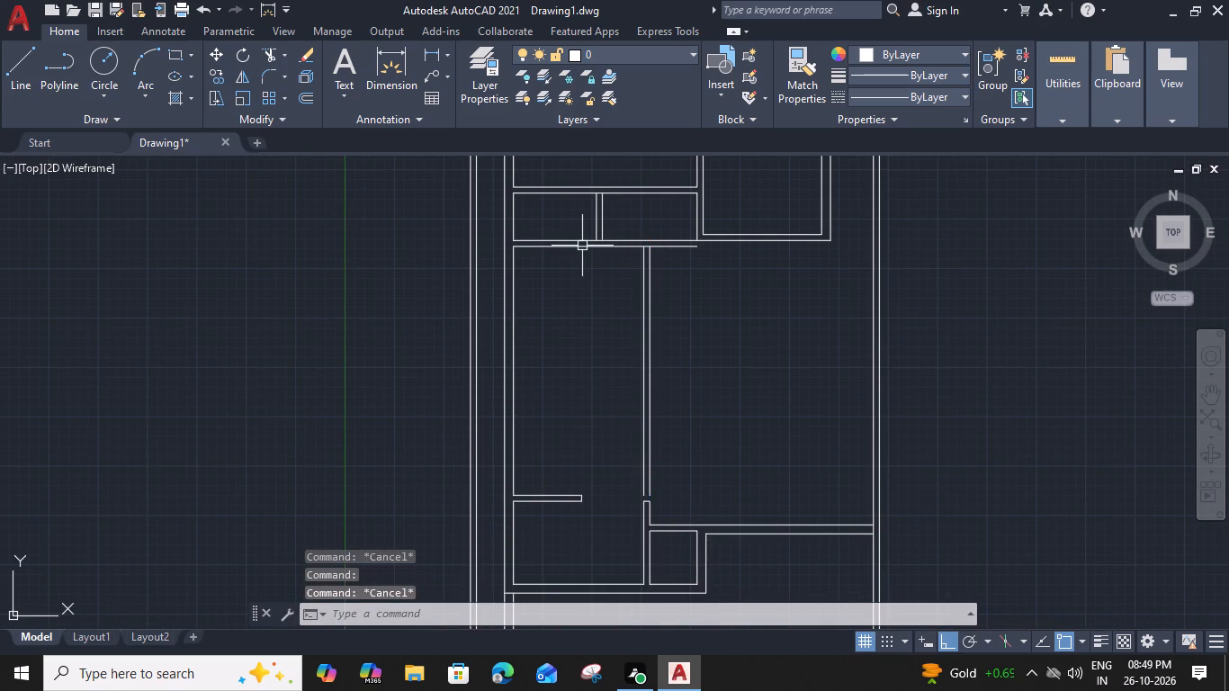
# Offset the horizontal line just below the 4' deep strip 10' downward.
pyautogui.click(582, 246)
pyautogui.write('o')
pyautogui.press('space')
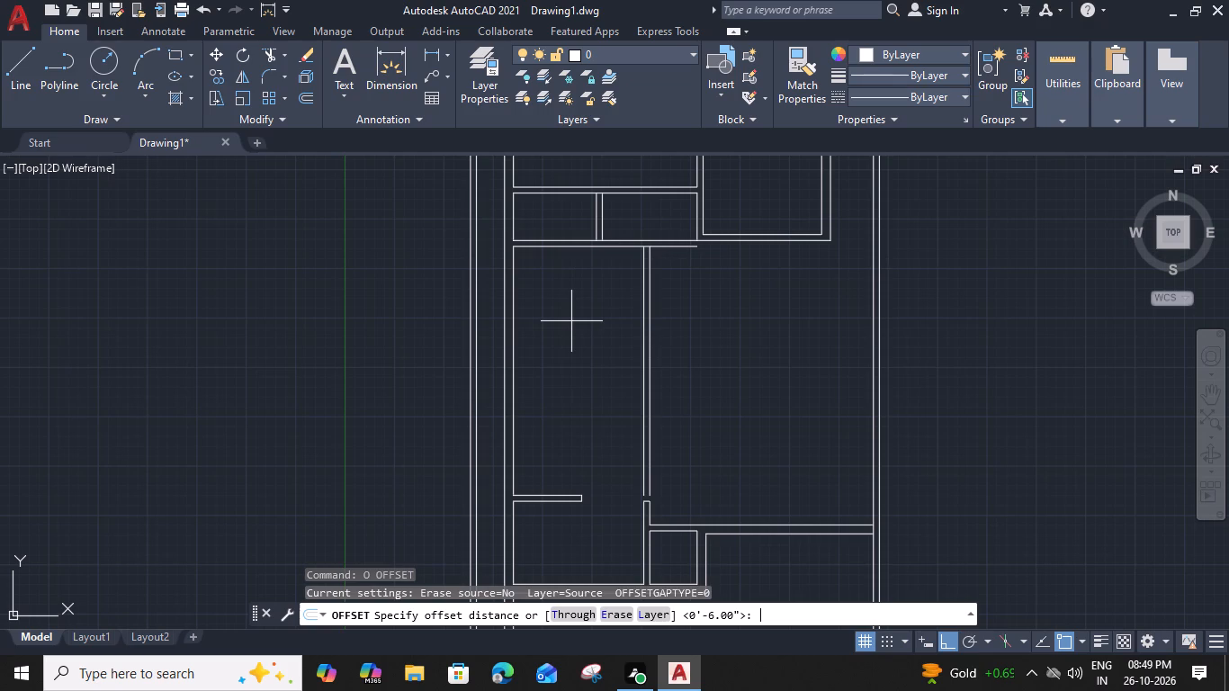
pyautogui.write("10'")
pyautogui.press('space')
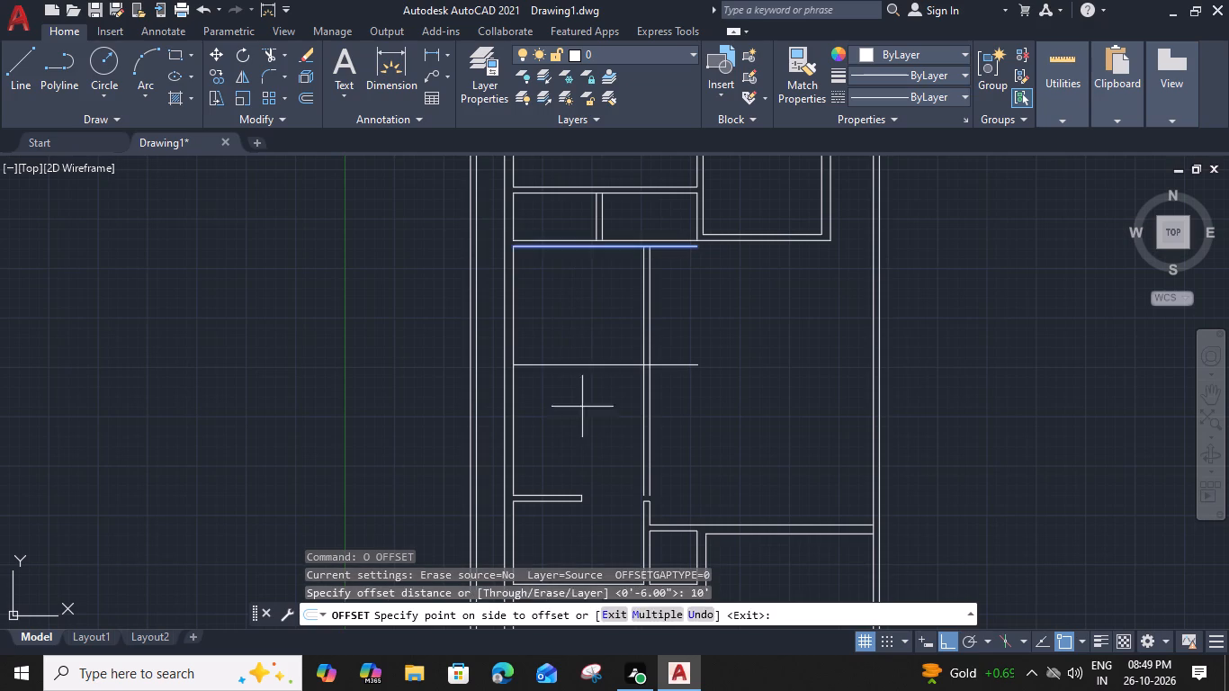
pyautogui.click(582, 408)
pyautogui.press('Escape')
# Offset the new horizontal line 6" downward to form the wall below the 10' deep room.
pyautogui.click(594, 365)
pyautogui.write('o')
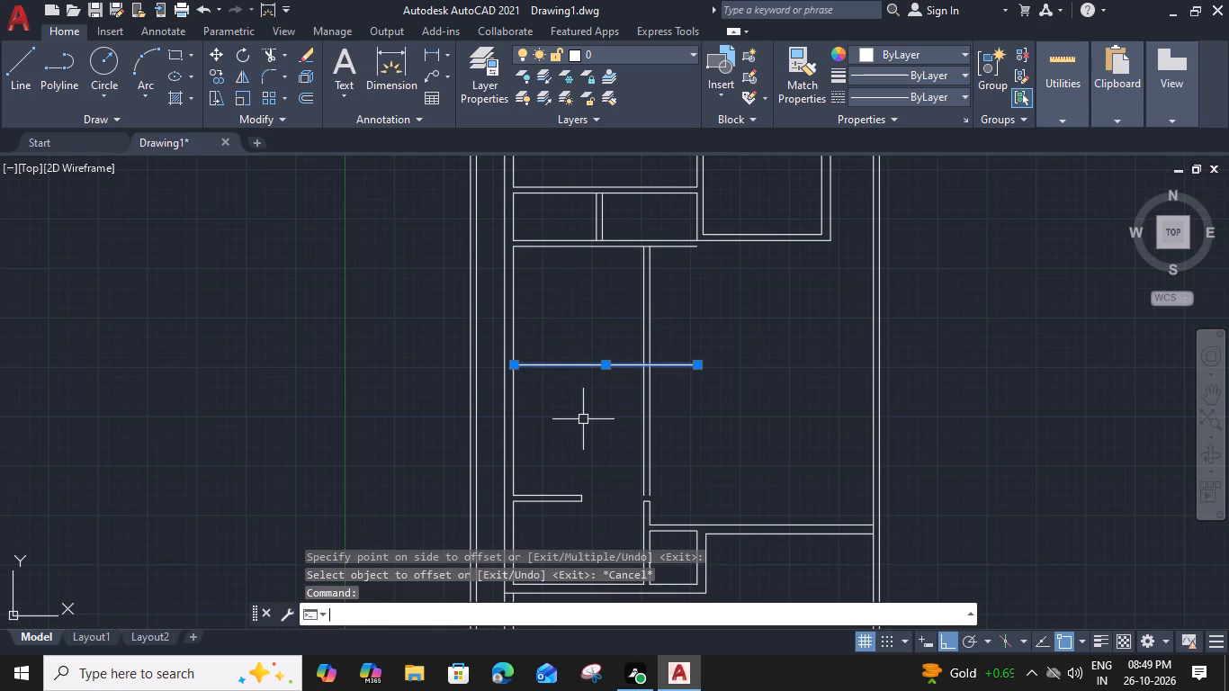
pyautogui.press('space')
pyautogui.write('6"')
pyautogui.press('Return')
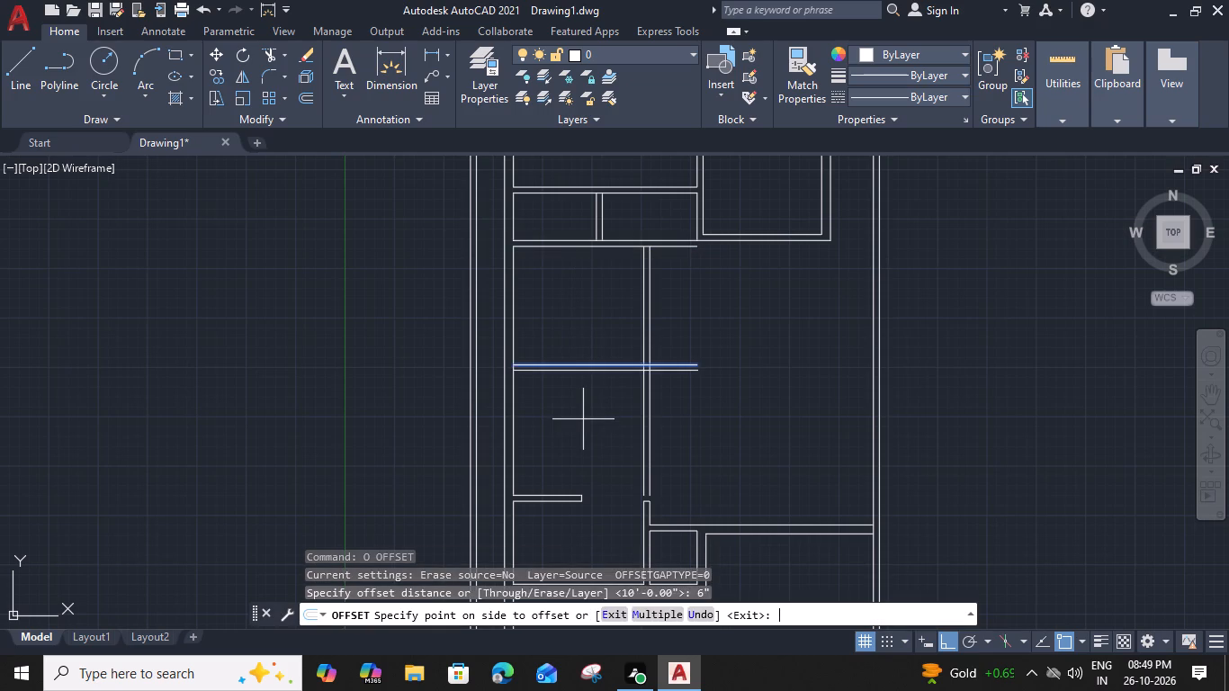
pyautogui.click(581, 428)
pyautogui.press('Escape')
# Trim the two new horizontal wall lines where they run past the long vertical partition.
pyautogui.write('tr')
pyautogui.press('space')
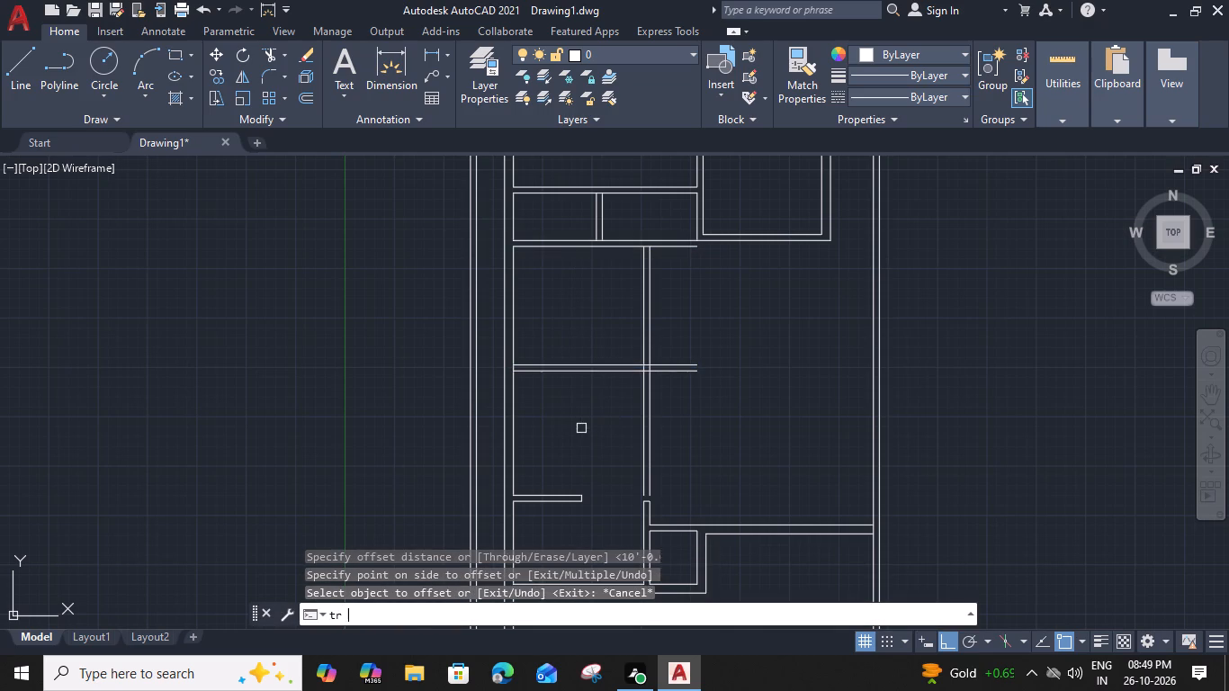
pyautogui.click(683, 348)
pyautogui.click(678, 394)
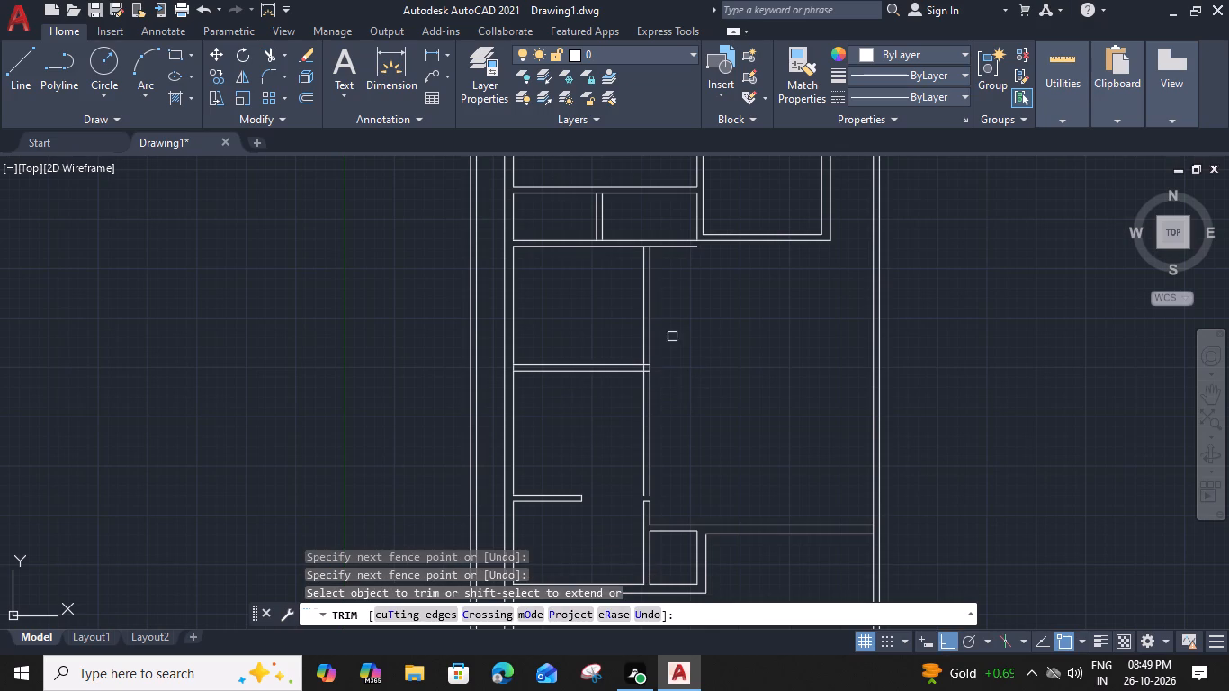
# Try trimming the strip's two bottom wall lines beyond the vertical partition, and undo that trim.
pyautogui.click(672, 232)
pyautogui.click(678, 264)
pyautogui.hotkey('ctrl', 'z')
# Extend the vertical partition's outer line up to the strip's bottom line and trim the overhanging horizontal lines into a clean corner.
pyautogui.scroll(2, 665, 239)
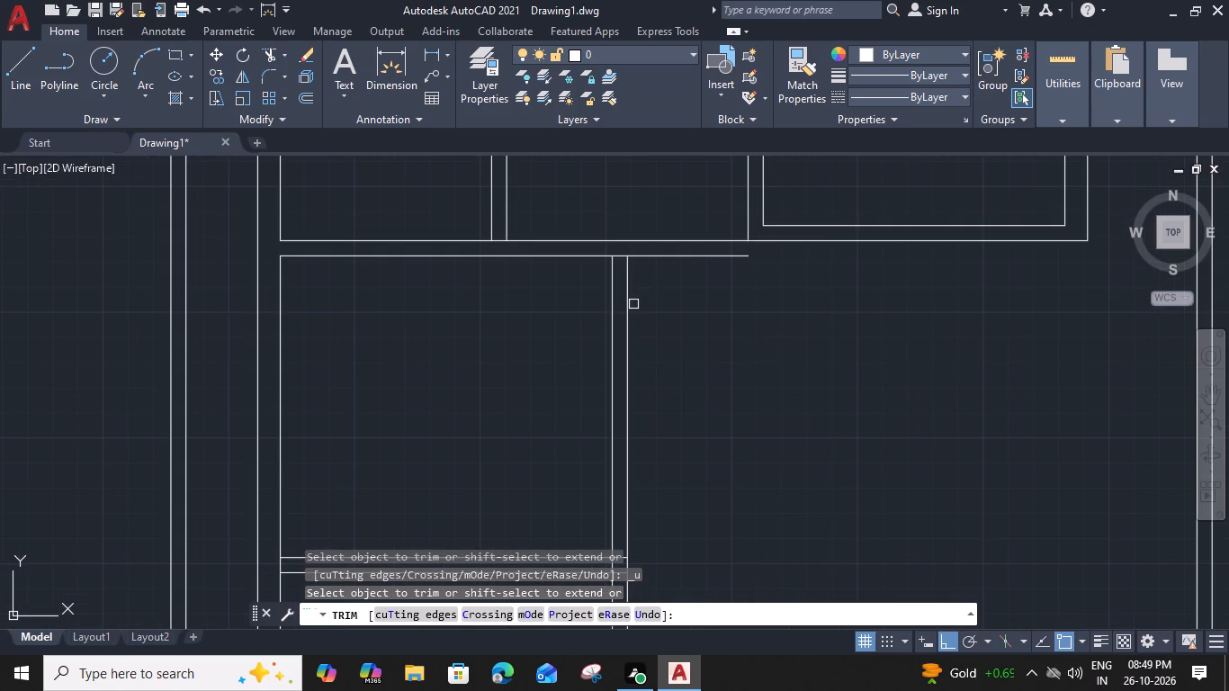
pyautogui.keyDown('shift'); pyautogui.click(625, 301); pyautogui.keyUp('shift')
pyautogui.click(670, 213)
pyautogui.click(683, 325)
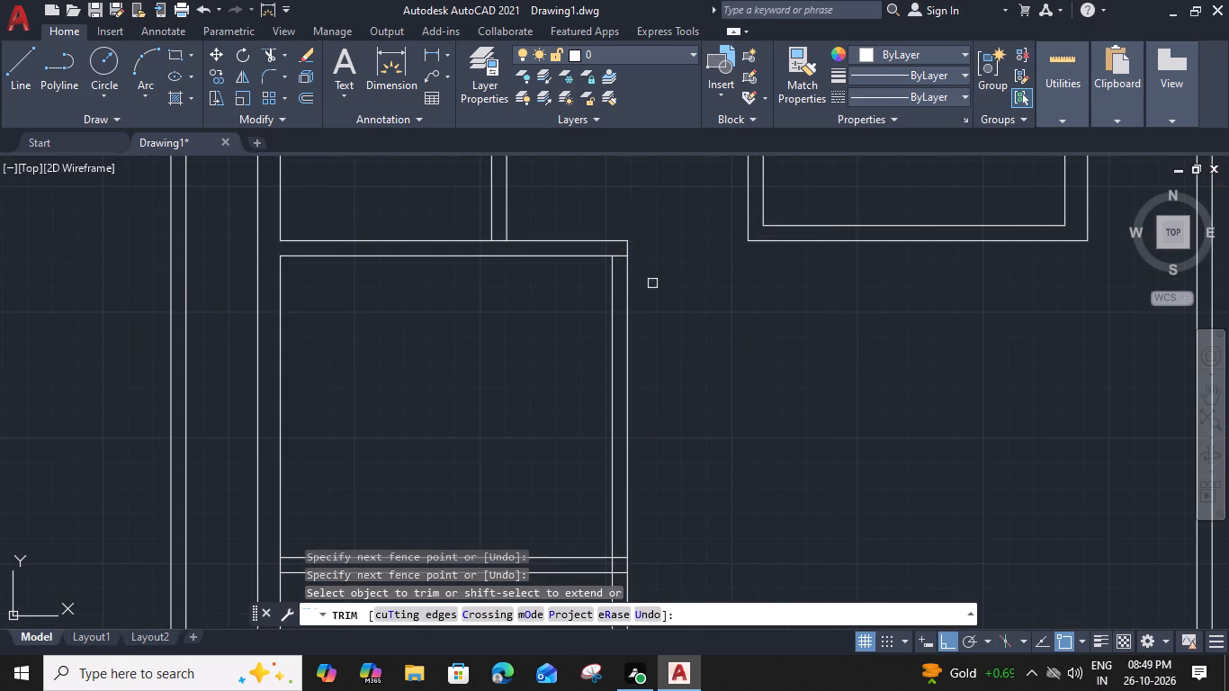
pyautogui.click(619, 256)
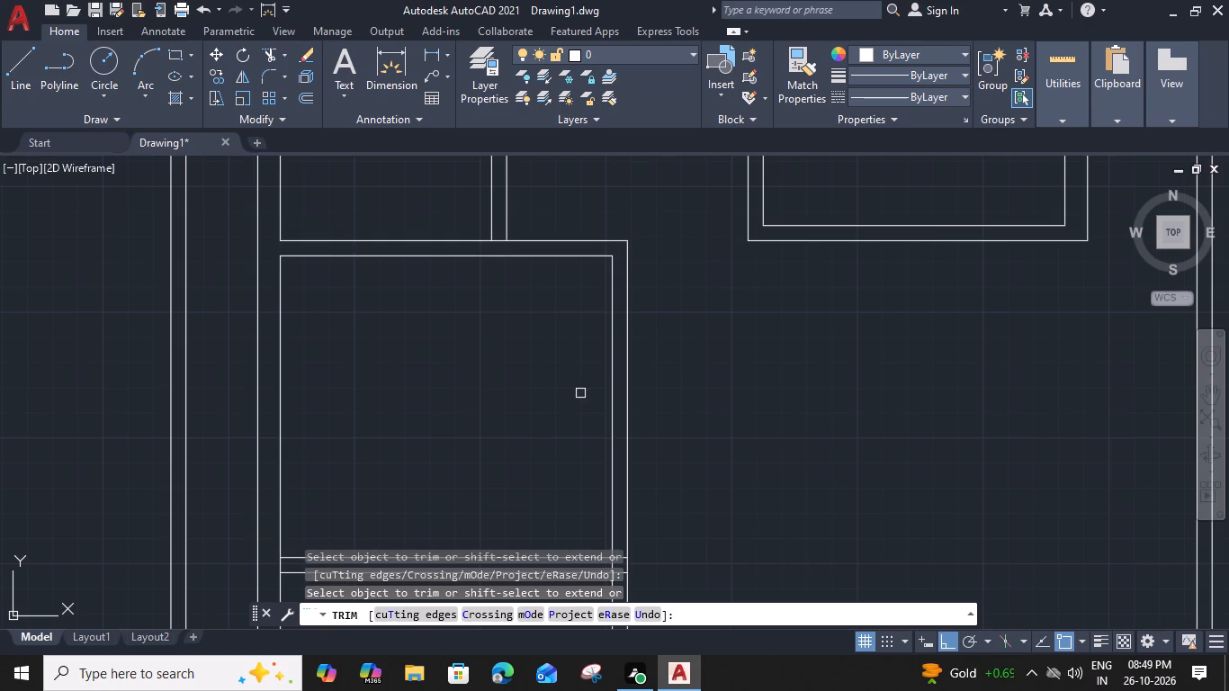
# Trim the 4' strip's bottom and top lines between the two faces of its 6" dividing partition.
pyautogui.click(498, 241)
pyautogui.moveTo(501, 228); pyautogui.dragTo(501, 249, button='middle')
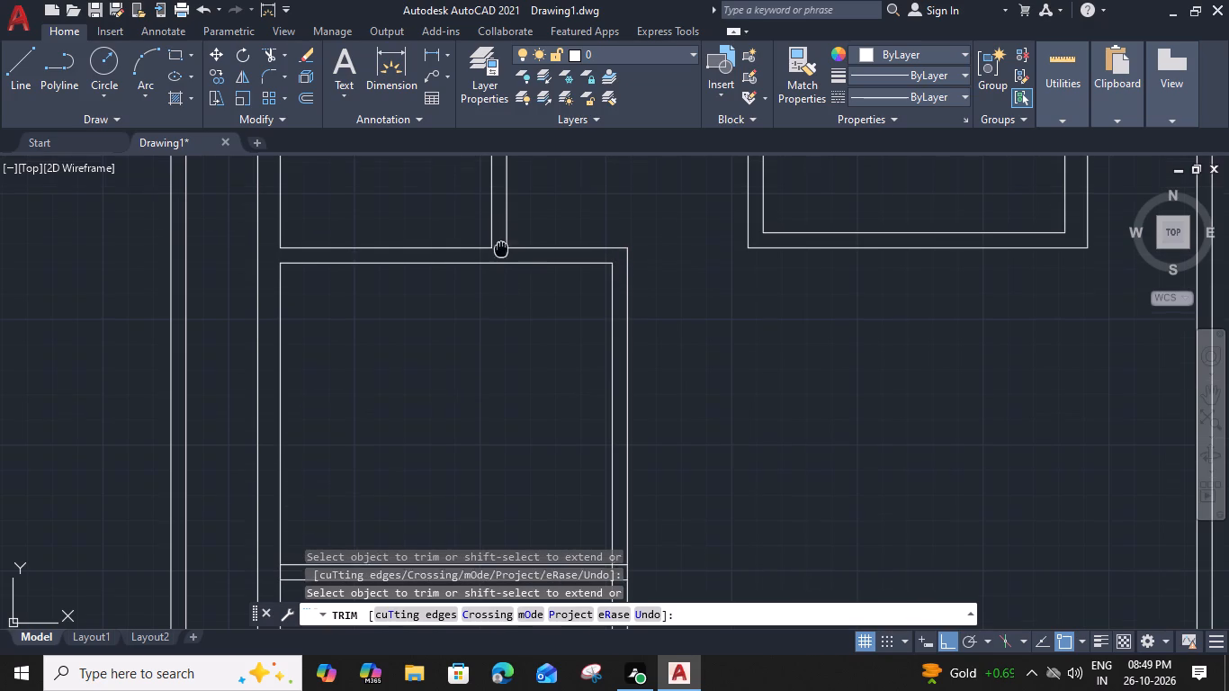
pyautogui.moveTo(501, 249); pyautogui.dragTo(507, 397, button='middle')
pyautogui.scroll(1, 504, 285)
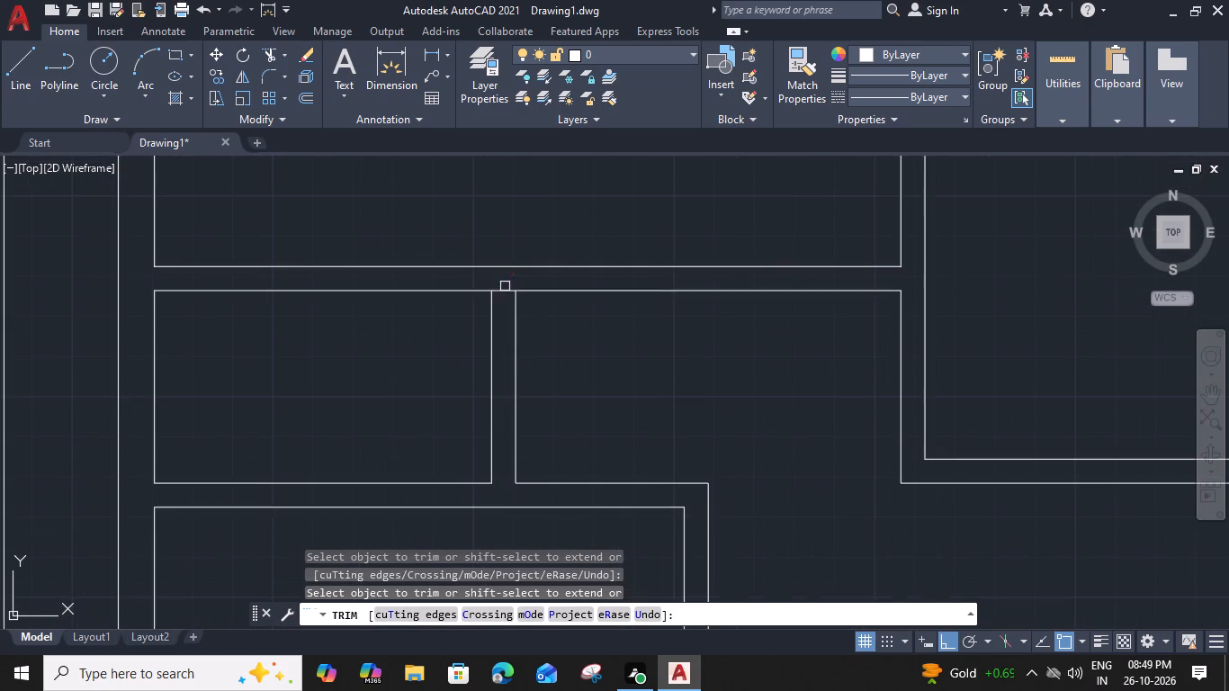
pyautogui.click(505, 286)
# Trim the 10' deep room's bottom wall junctions with the left wall and the vertical partition.
pyautogui.scroll(-2, 503, 317)
pyautogui.moveTo(497, 412); pyautogui.dragTo(521, 240, button='middle')
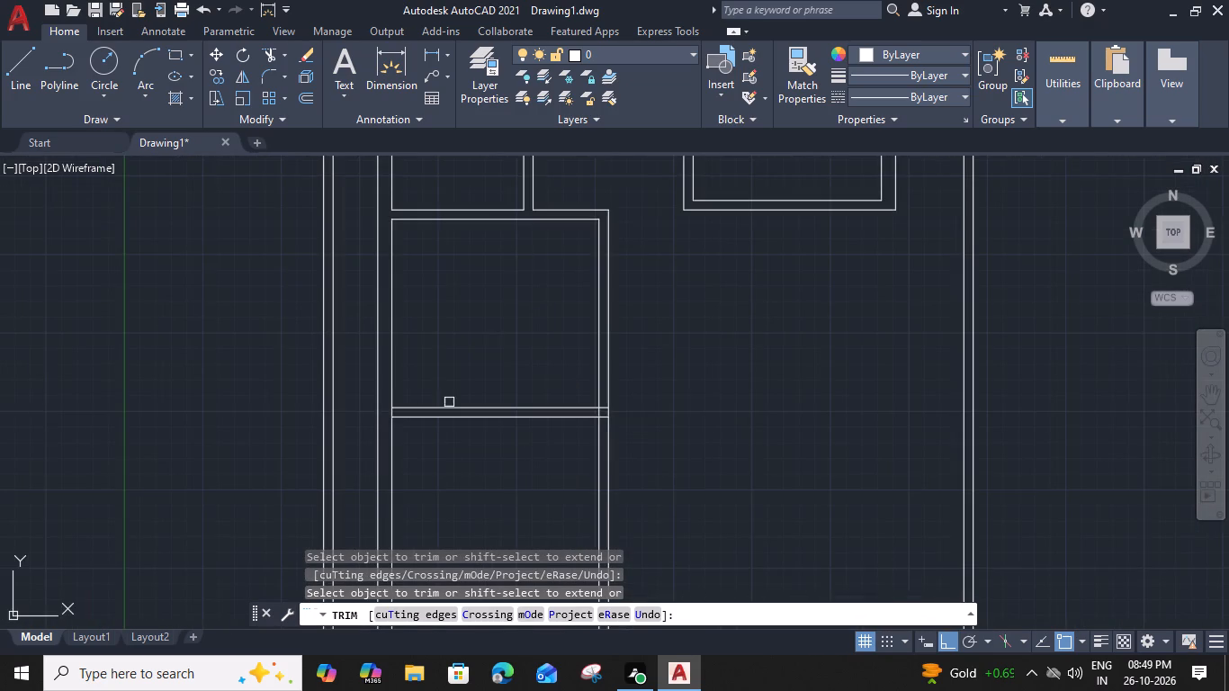
pyautogui.scroll(3, 401, 411)
pyautogui.click(388, 415)
pyautogui.scroll(-2, 388, 415)
pyautogui.scroll(2, 682, 426)
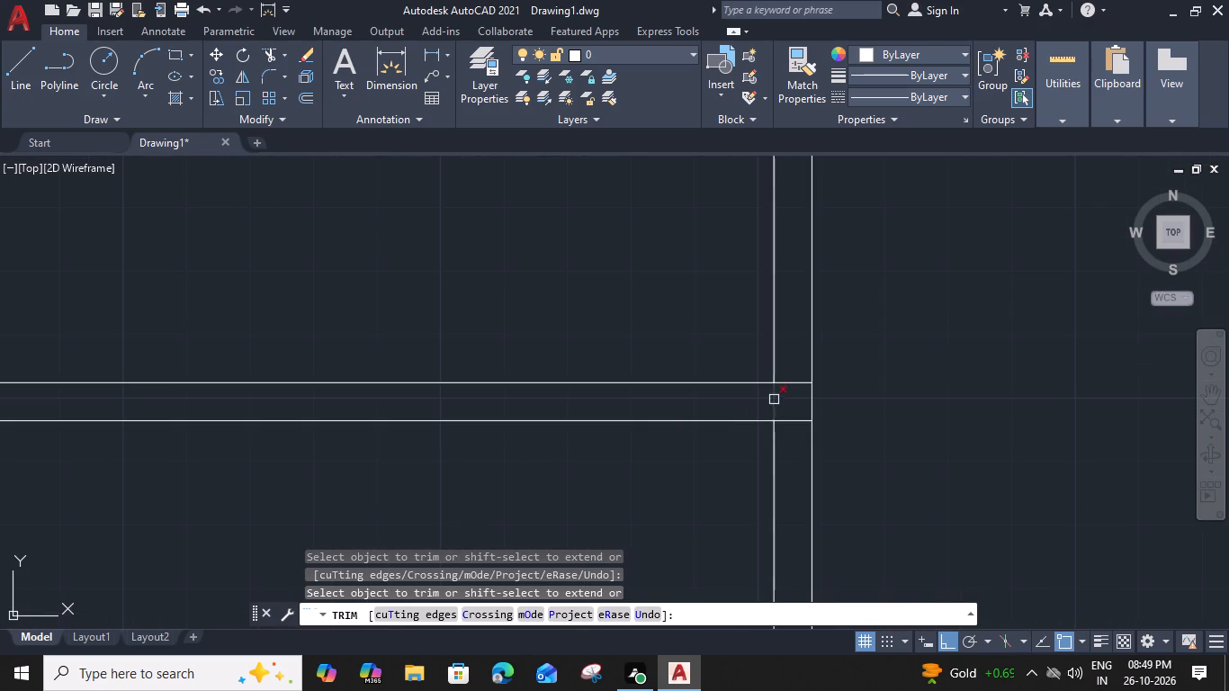
pyautogui.click(774, 399)
pyautogui.click(783, 382)
pyautogui.click(790, 422)
pyautogui.scroll(-2, 790, 422)
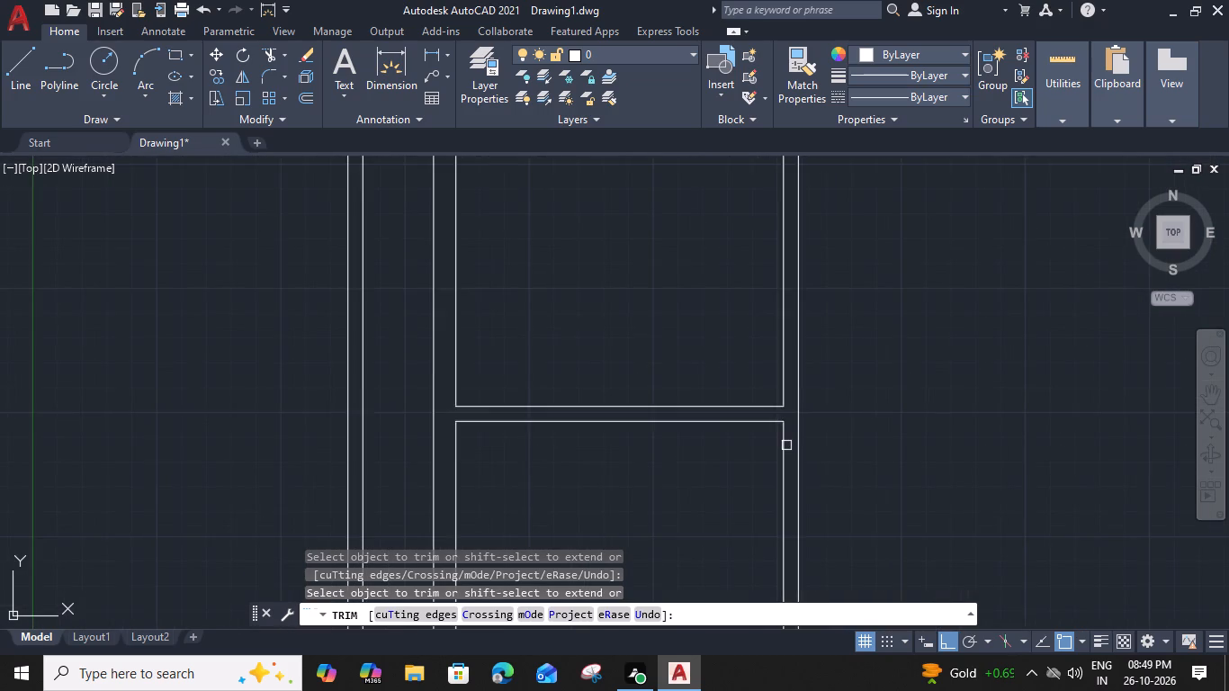
pyautogui.scroll(-2, 696, 511)
pyautogui.moveTo(693, 491); pyautogui.dragTo(673, 326, button='middle')
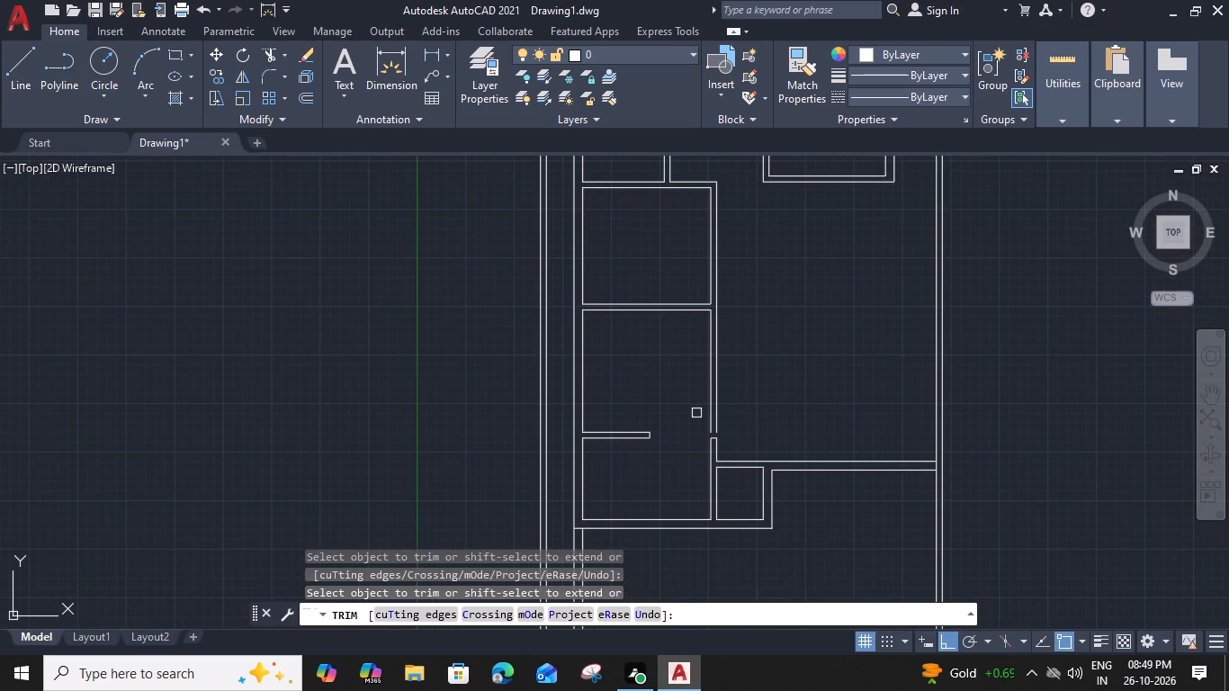
pyautogui.press('Escape')
# Erase the short horizontal wall stub in the lower left area and the inner left wall line below it.
pyautogui.moveTo(706, 481); pyautogui.dragTo(695, 407, button='middle')
pyautogui.moveTo(632, 323); pyautogui.dragTo(628, 353, button='middle')
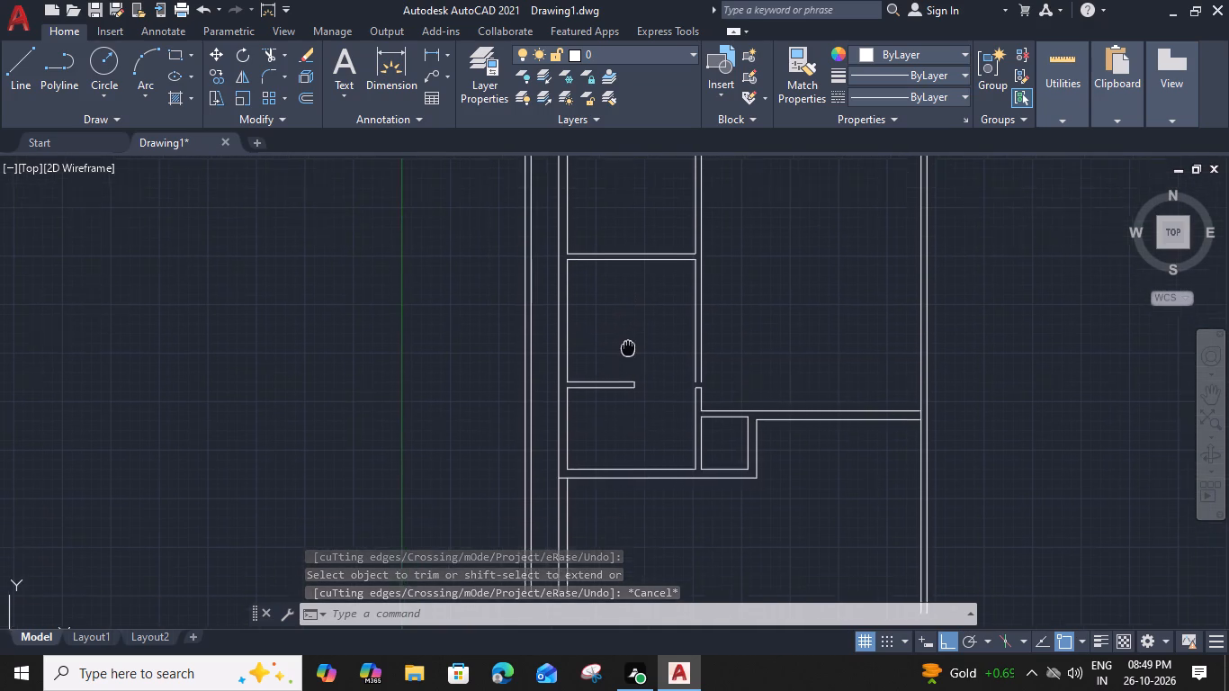
pyautogui.moveTo(628, 353); pyautogui.dragTo(619, 426, button='middle')
pyautogui.click(644, 453)
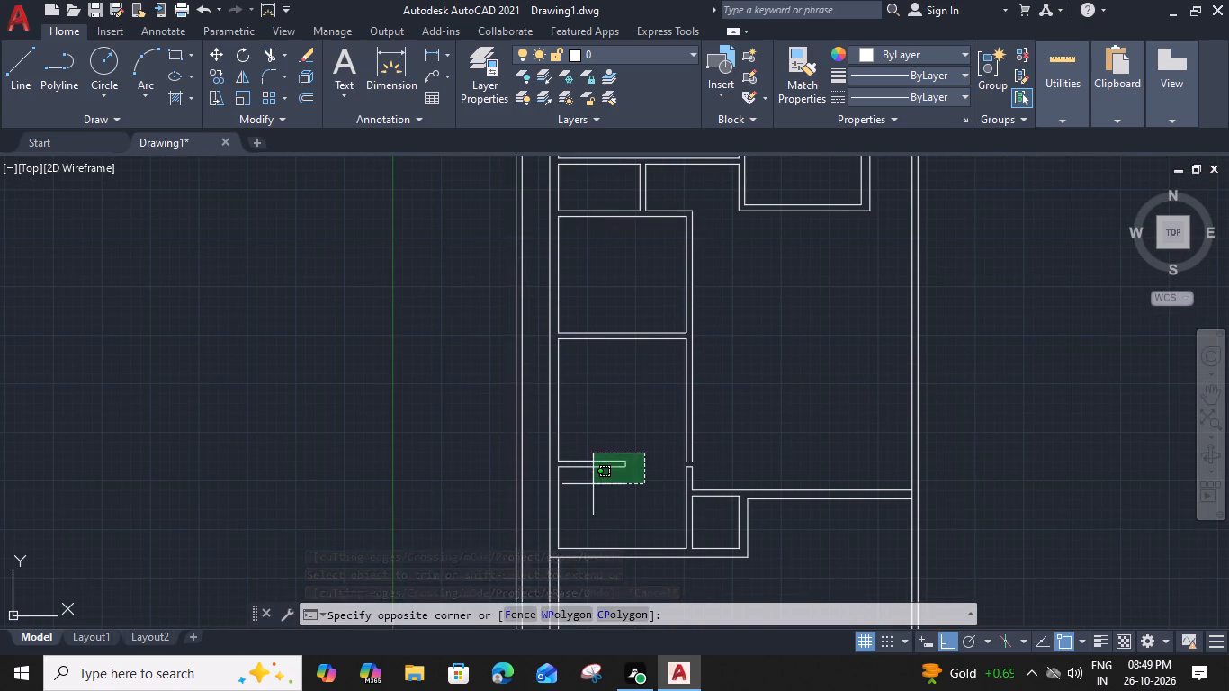
pyautogui.click(593, 485)
pyautogui.press('Delete')
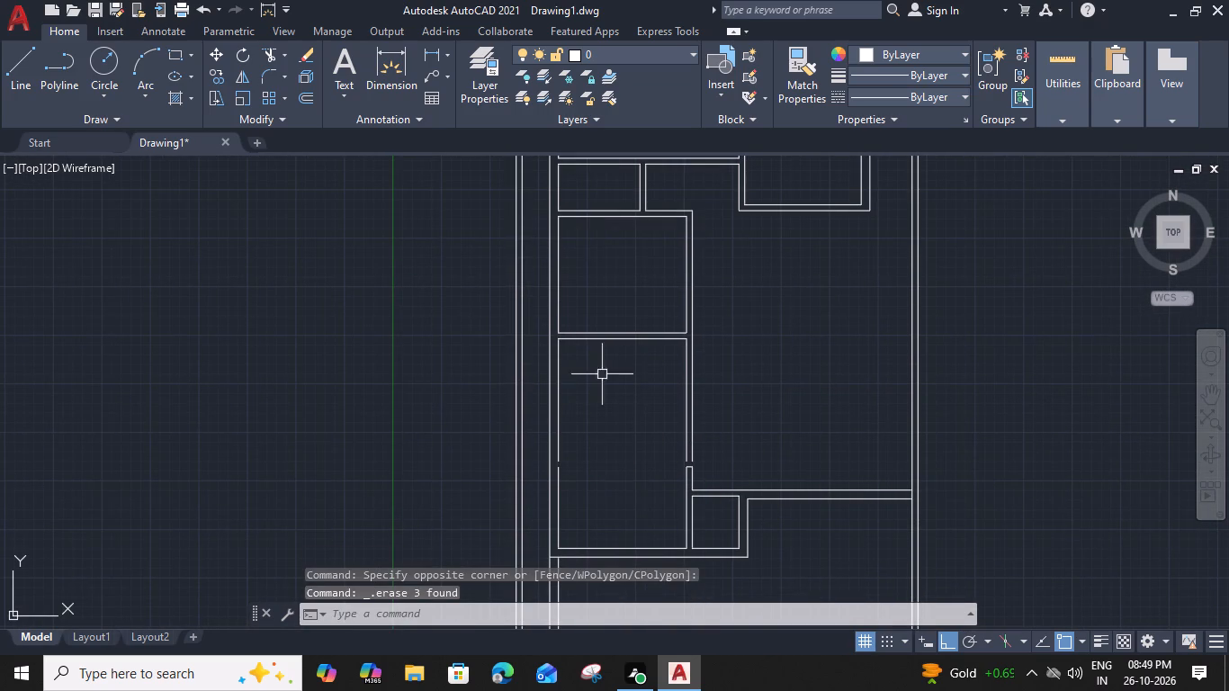
pyautogui.click(559, 504)
pyautogui.press('Delete')
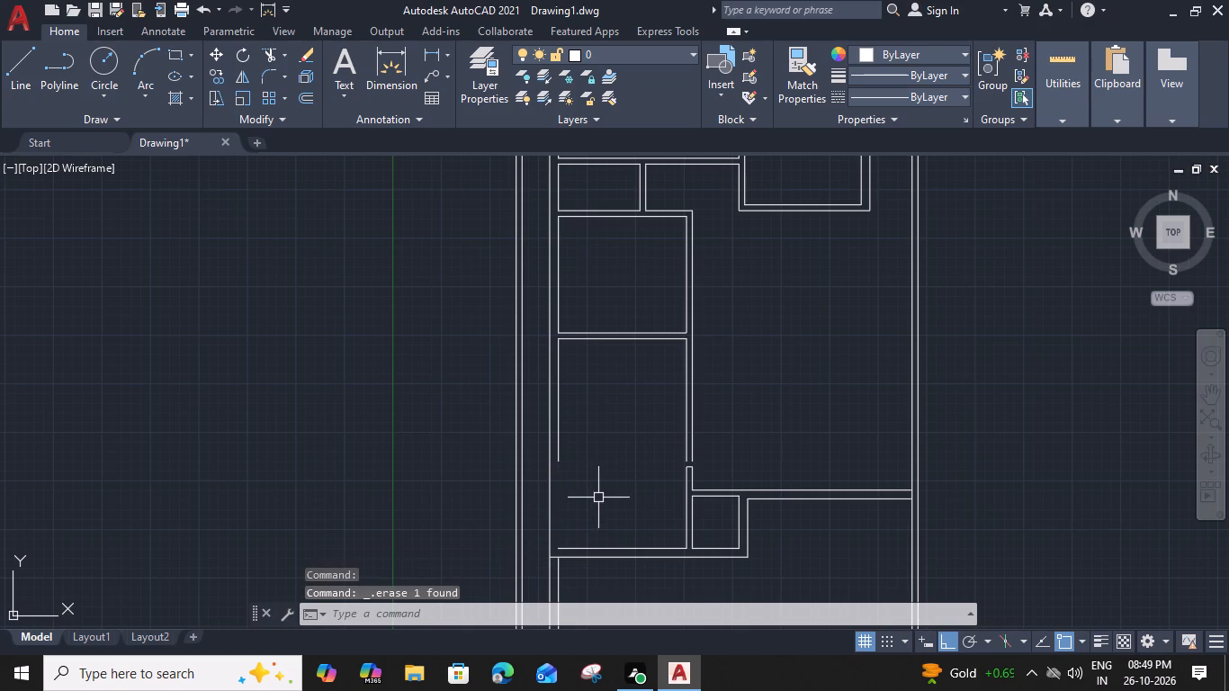
# Offset the lower line of the wall below the 10' deep room 7'9" downward.
pyautogui.click(614, 336)
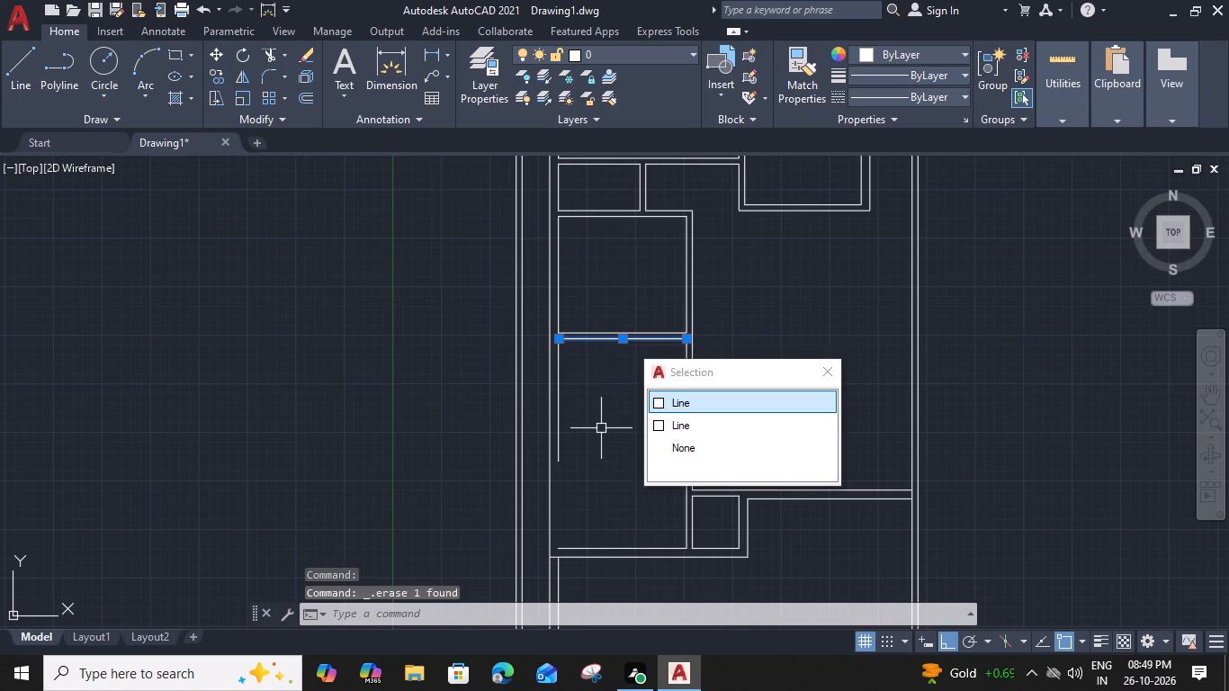
pyautogui.write('o')
pyautogui.press('space')
pyautogui.press('7')
pyautogui.press("'")
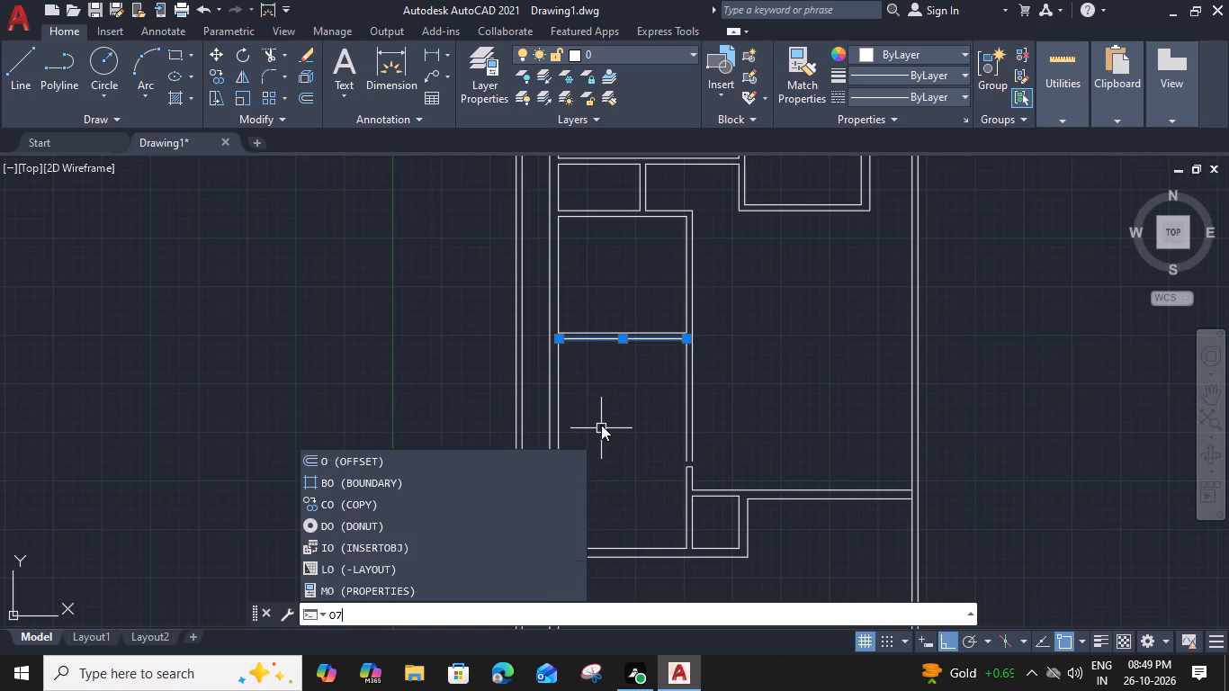
pyautogui.write('9"')
pyautogui.press('Return')
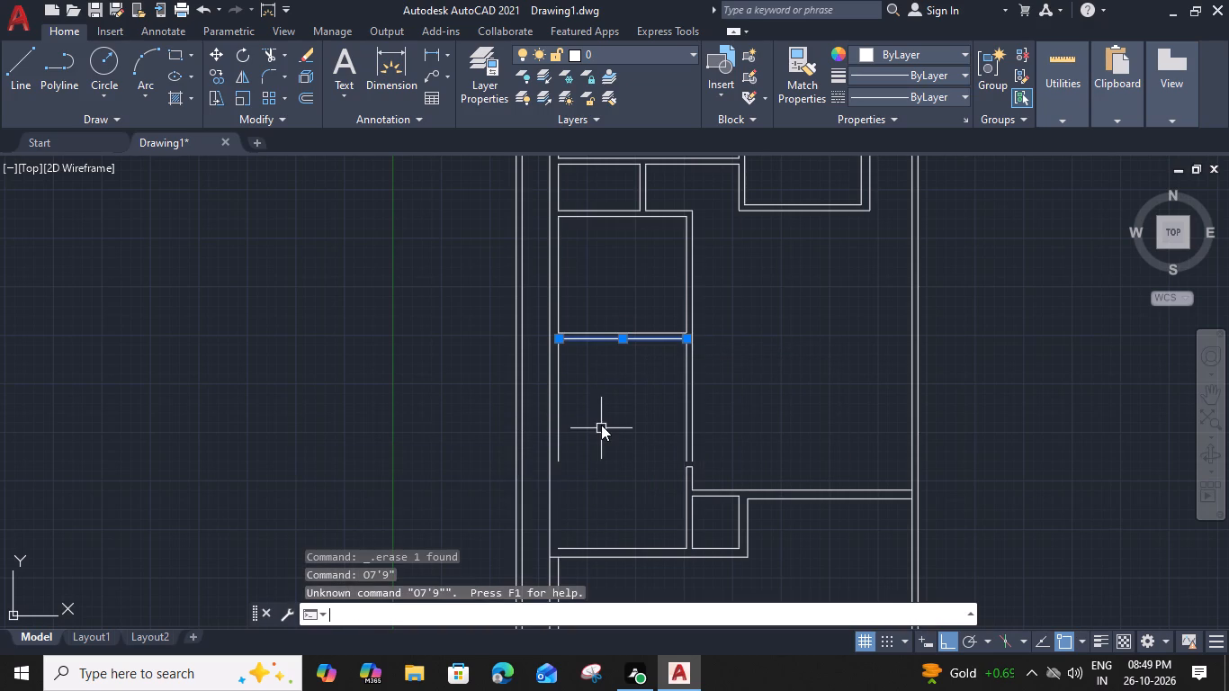
pyautogui.write('o')
pyautogui.press('space')
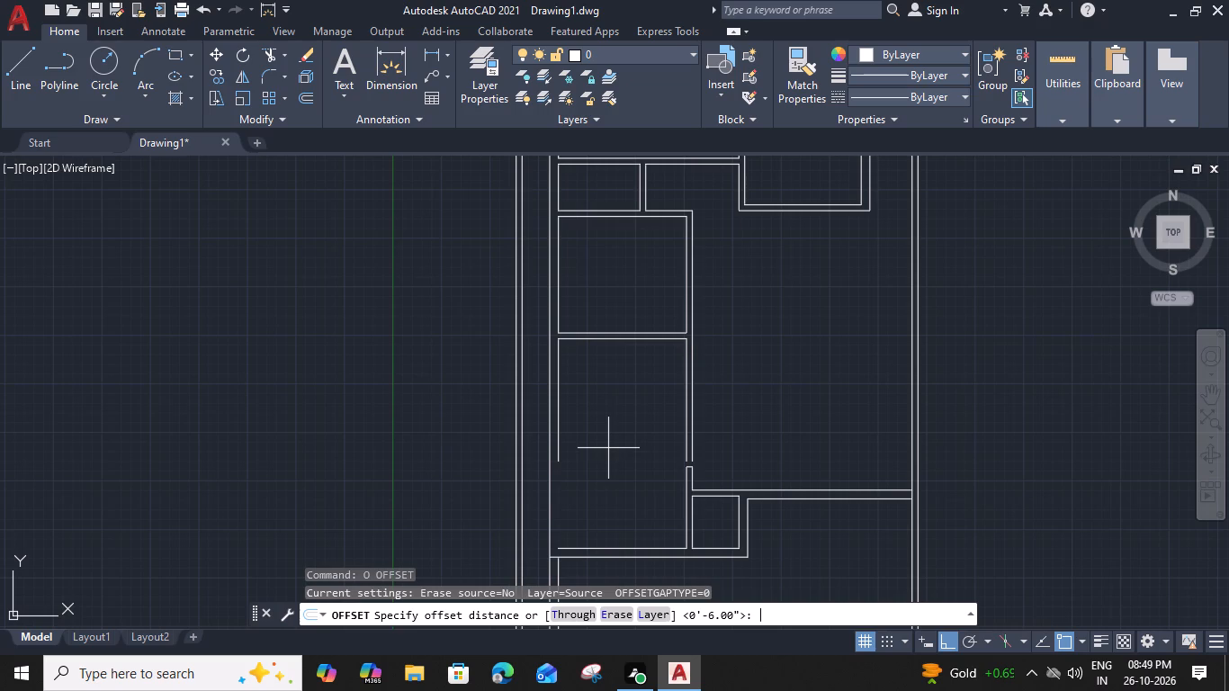
pyautogui.press('7')
pyautogui.write("'9")
pyautogui.hotkey('shift', '"')
pyautogui.press('Return')
pyautogui.click(614, 471)
pyautogui.press('Escape')
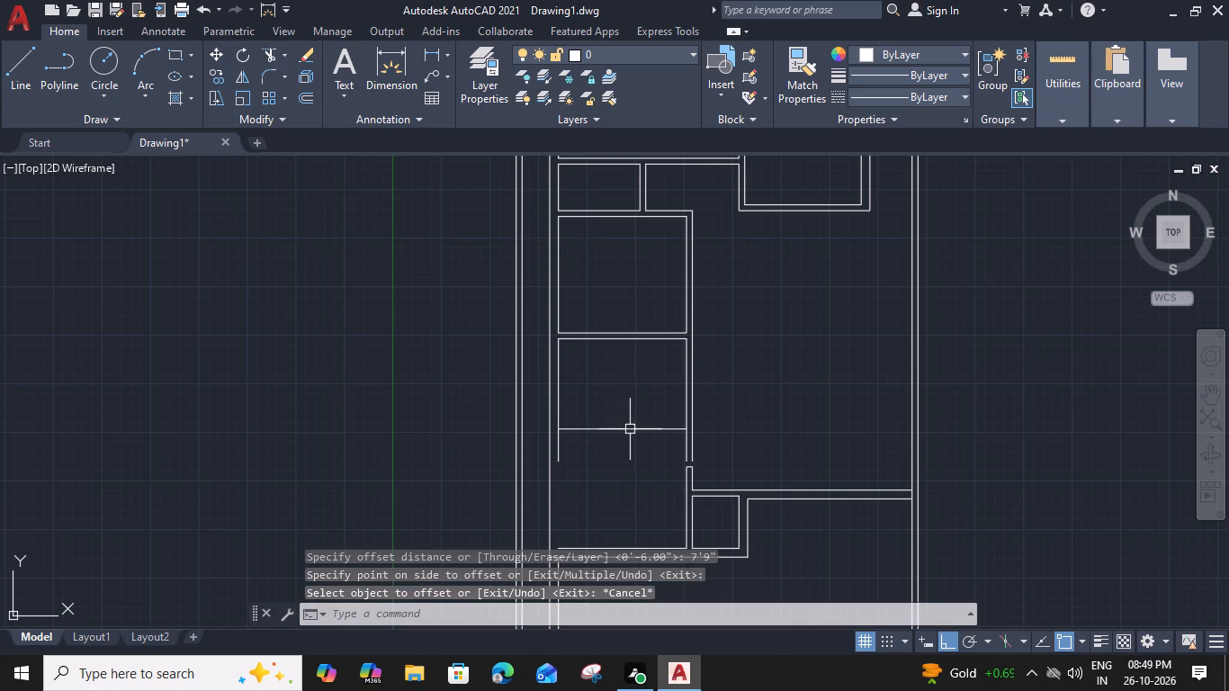
# Offset the new horizontal line 6" downward to form a partition.
pyautogui.click(632, 431)
pyautogui.write('o')
pyautogui.press('space')
pyautogui.write('6"')
pyautogui.press('Return')
pyautogui.click(625, 485)
pyautogui.press('Escape')
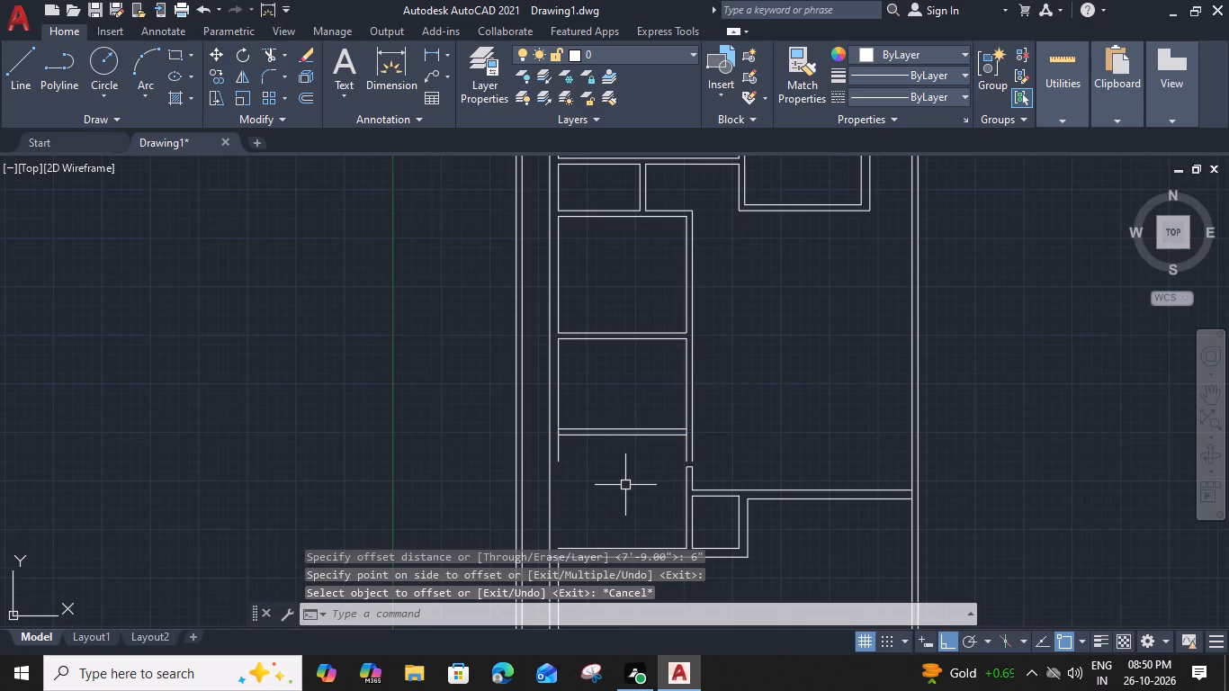
# Trim the inner left wall line between the two lines of the new lower partition.
pyautogui.press('t')
pyautogui.press('r')
pyautogui.press('space')
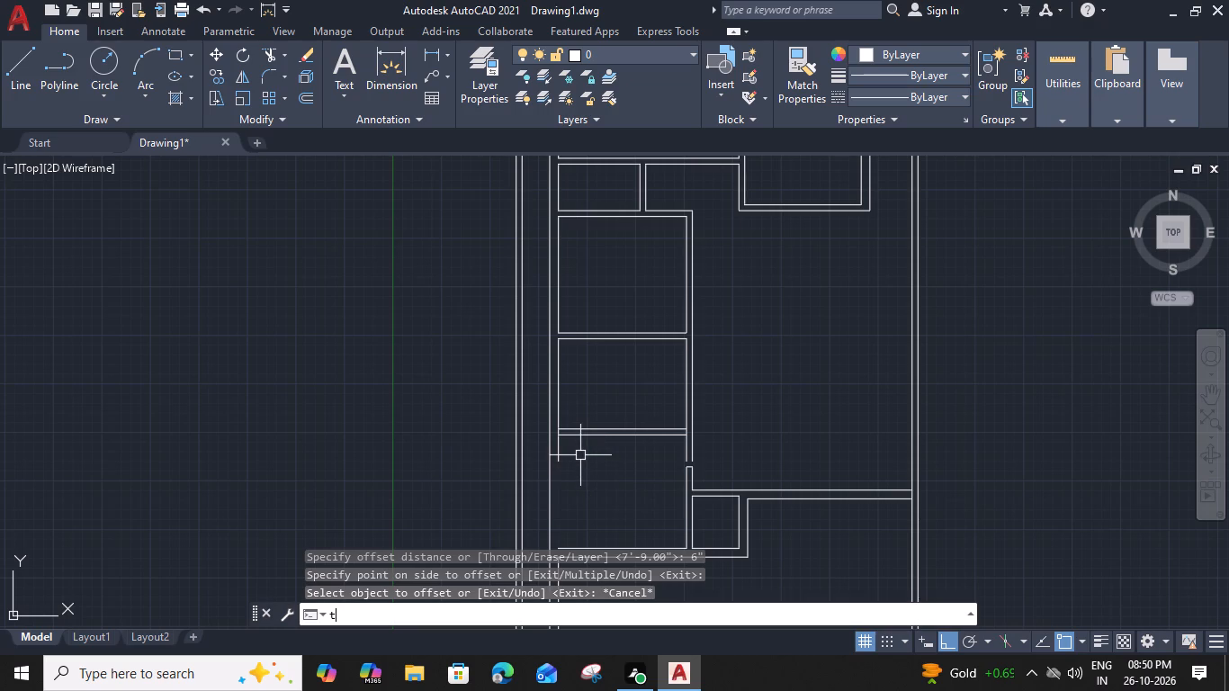
pyautogui.scroll(3, 561, 423)
pyautogui.click(548, 463)
pyautogui.scroll(-2, 548, 463)
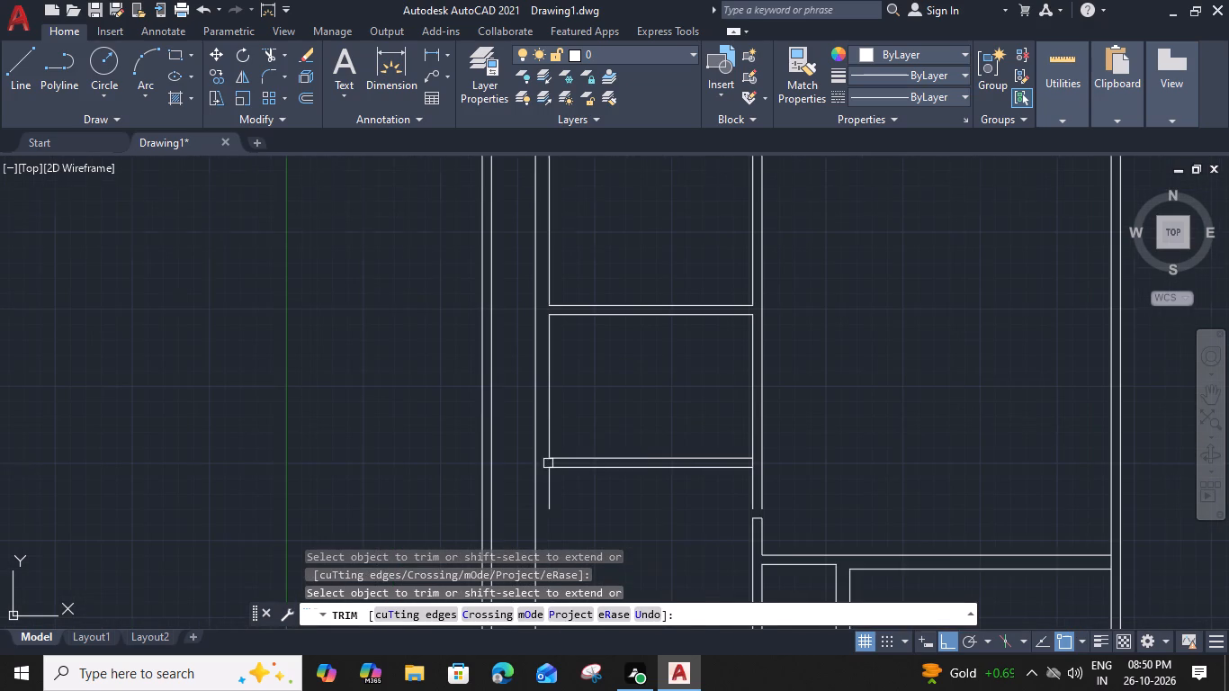
# Extend the 10' room's lower wall line to the vertical partition's outer face and trim away the vertical lines below it, keeping the lower partition's end cap.
pyautogui.moveTo(750, 445); pyautogui.dragTo(628, 422, button='middle')
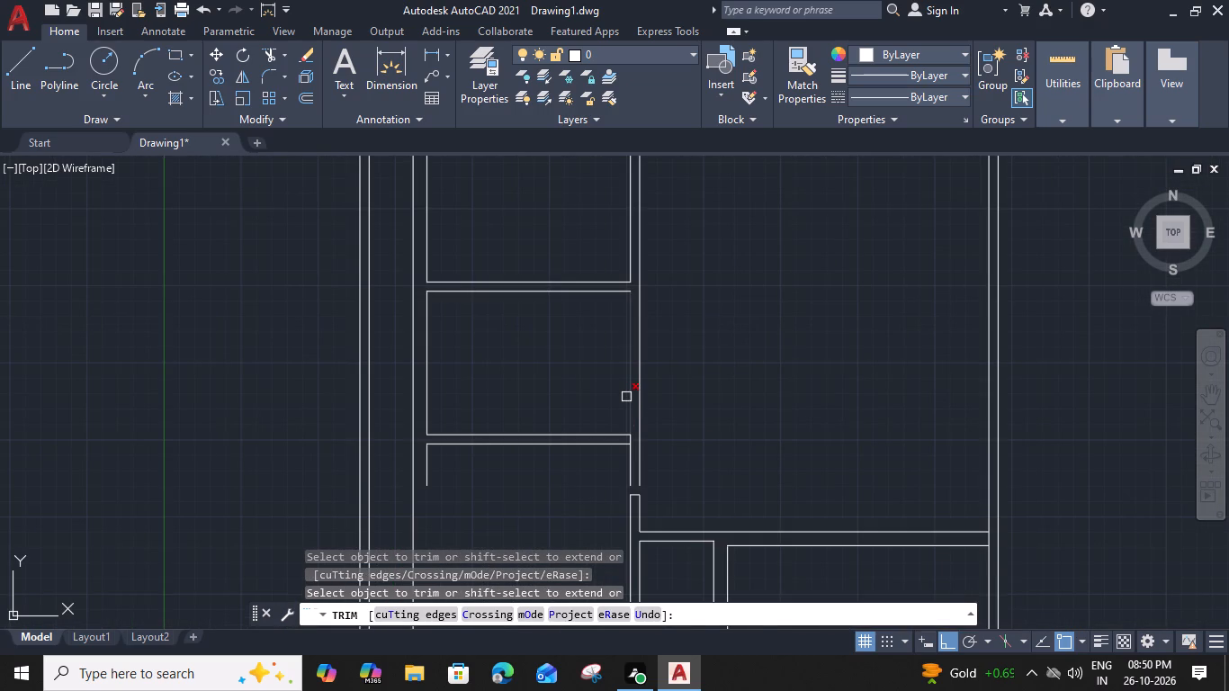
pyautogui.keyDown('shift'); pyautogui.click(604, 292); pyautogui.keyUp('shift')
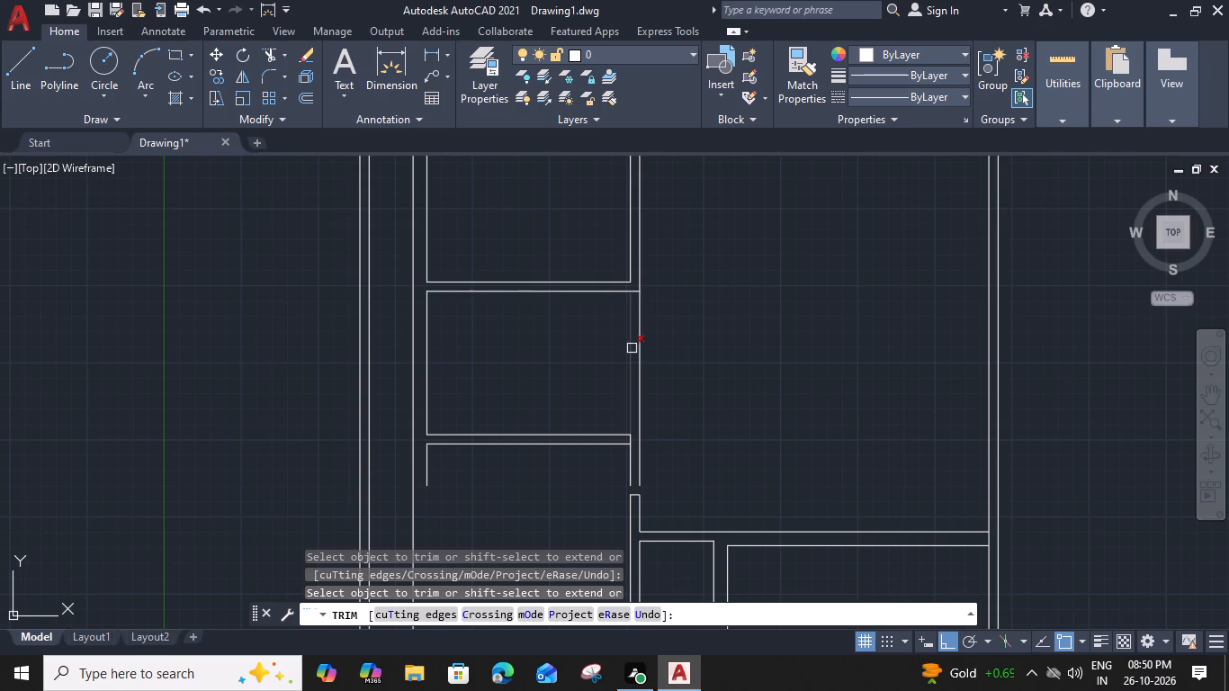
pyautogui.click(632, 348)
pyautogui.click(640, 351)
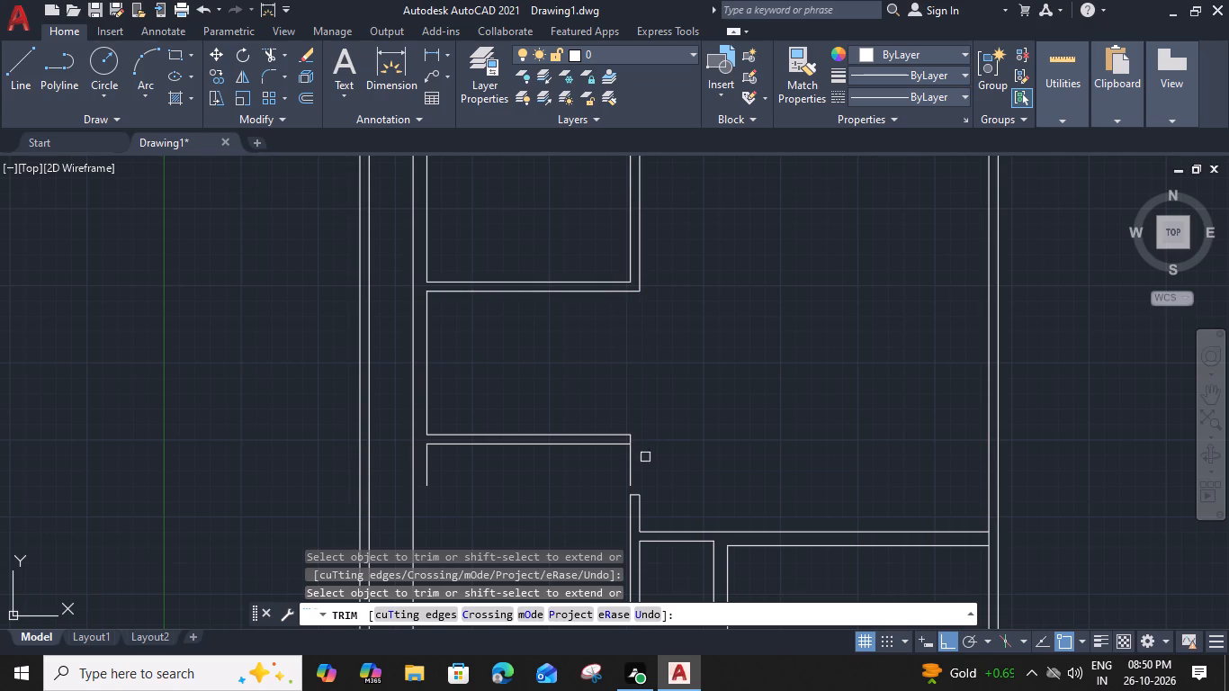
pyautogui.click(632, 469)
pyautogui.moveTo(493, 478); pyautogui.dragTo(540, 471, button='middle')
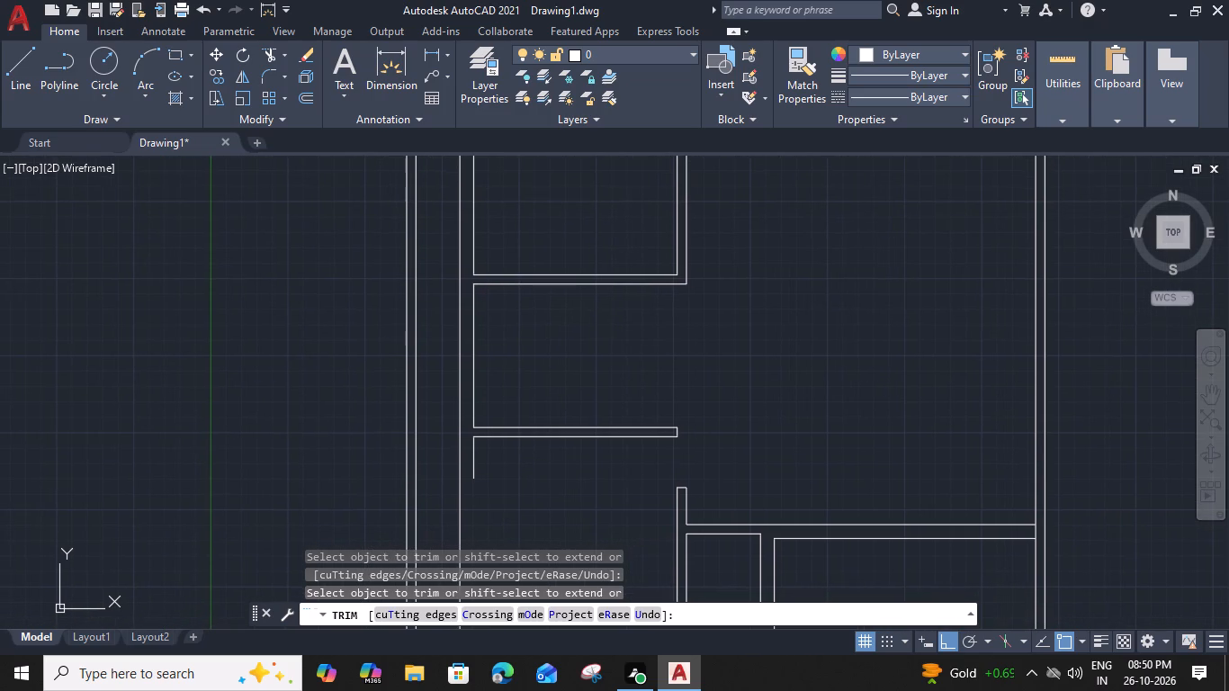
# Draw a closing line across the lower partition at its midpoint and trim away the partition's right half with its old end cap.
pyautogui.press('Escape')
pyautogui.write('l')
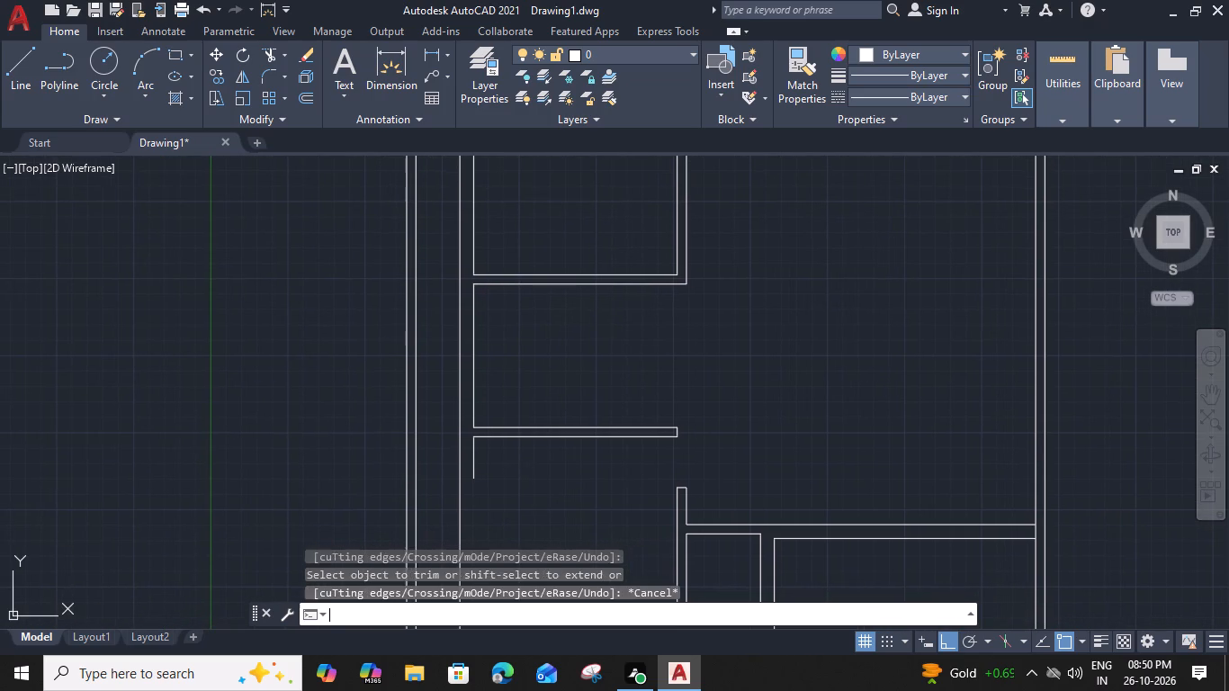
pyautogui.press('space')
pyautogui.click(576, 436)
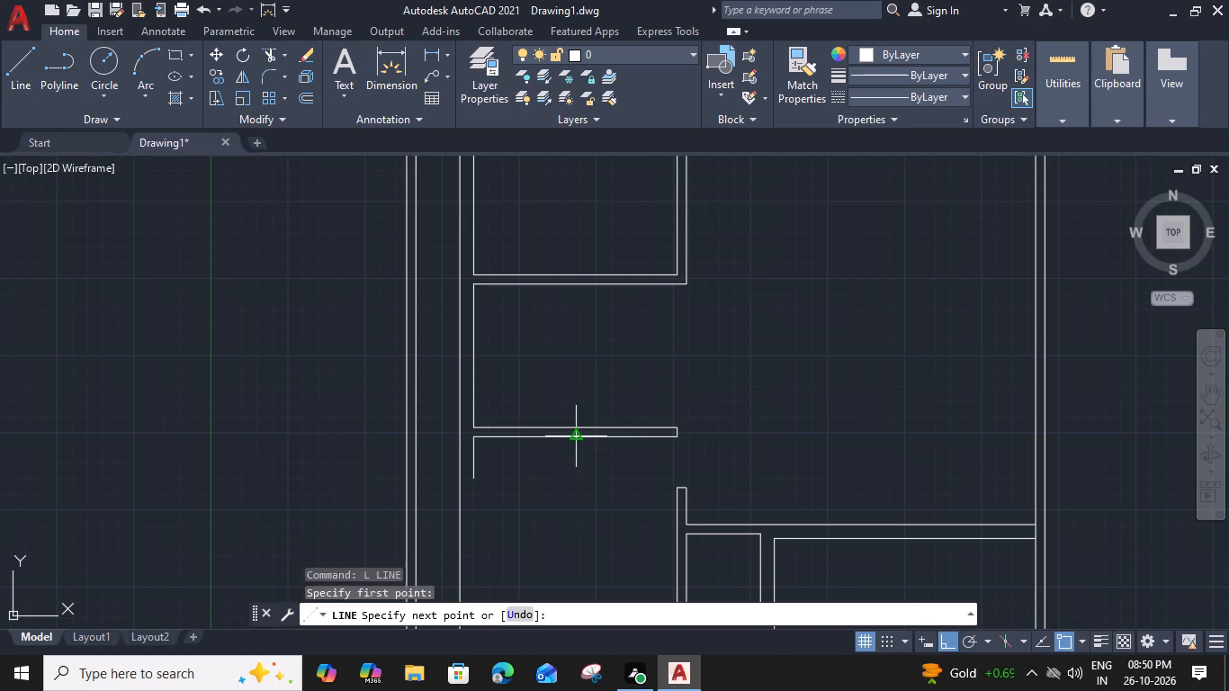
pyautogui.click(573, 422)
pyautogui.press('space')
pyautogui.write('tr')
pyautogui.press('space')
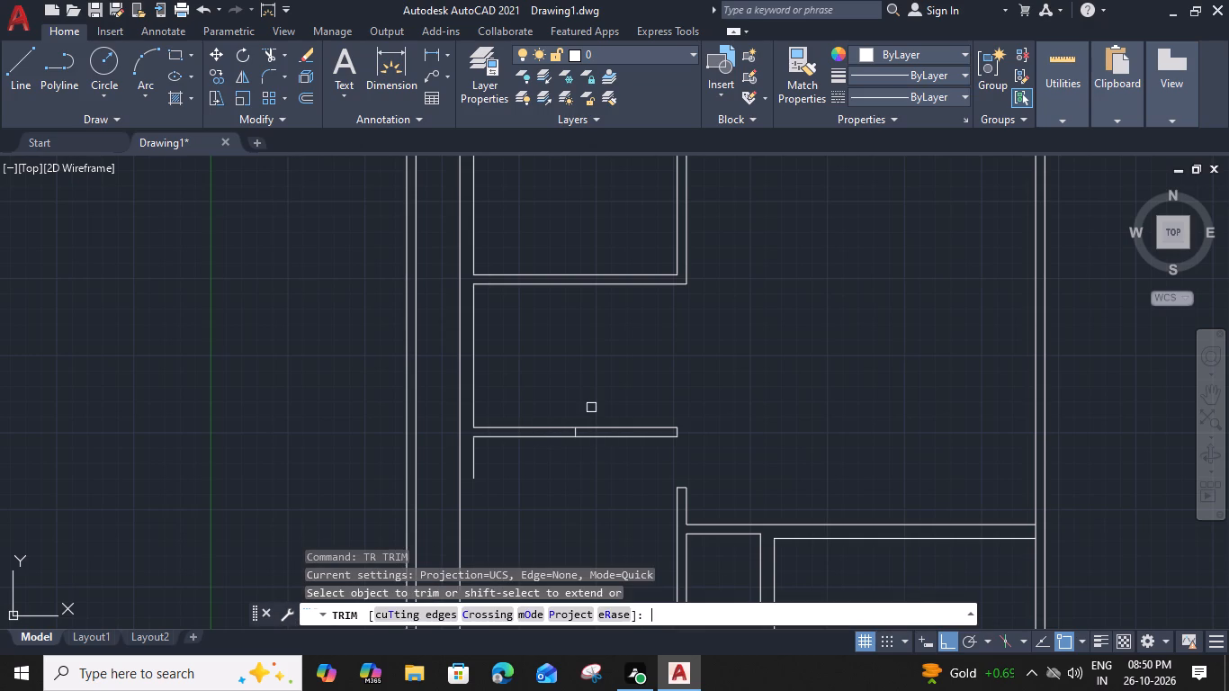
pyautogui.click(594, 408)
pyautogui.click(598, 466)
pyautogui.click(679, 437)
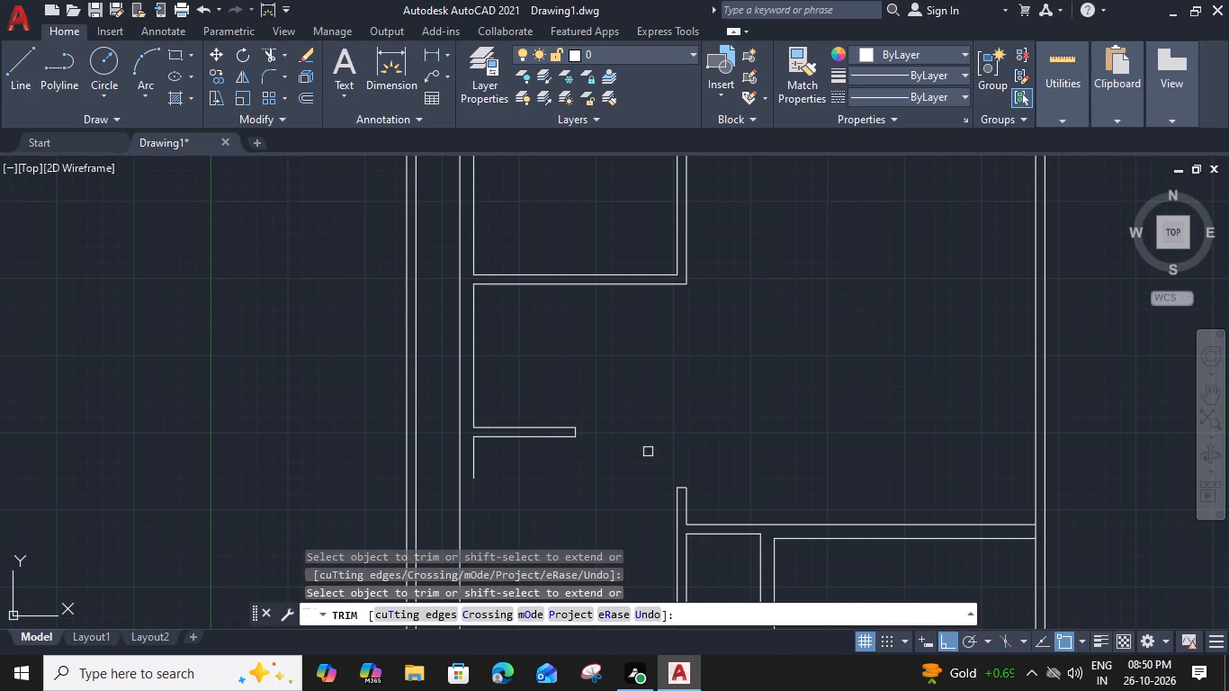
pyautogui.scroll(-1, 619, 462)
pyautogui.moveTo(572, 480); pyautogui.dragTo(609, 378, button='middle')
pyautogui.press('Escape')
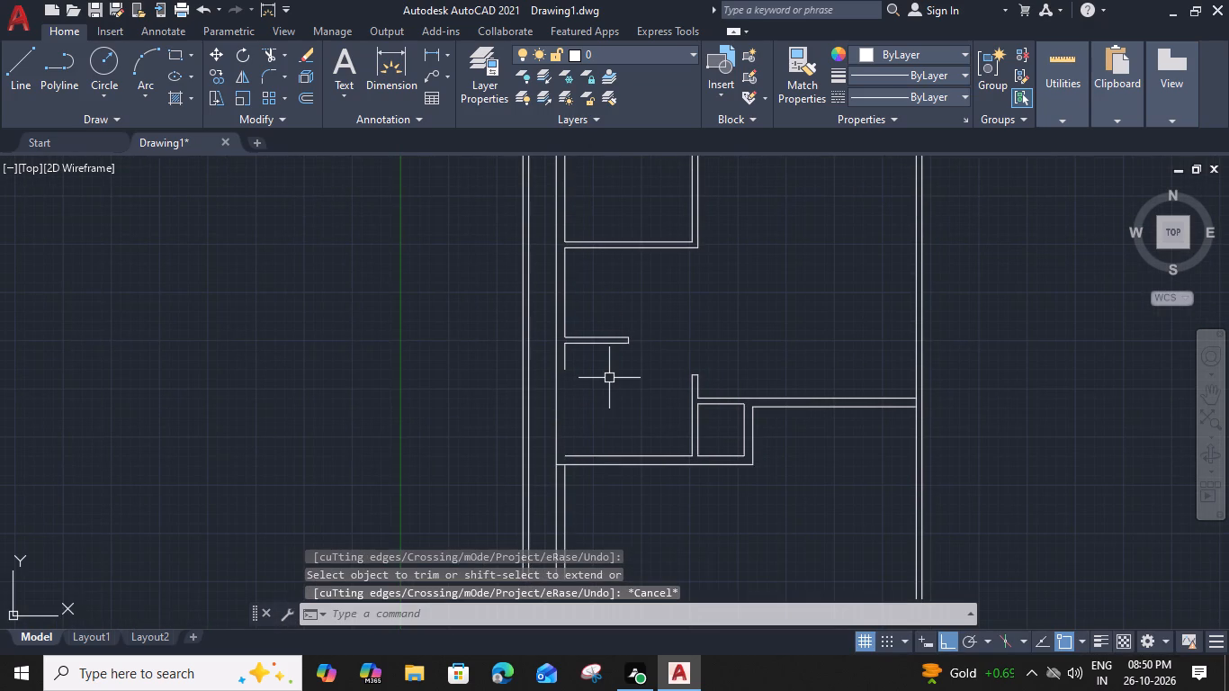
# Extend the inner left wall line below the shortened partition down to the lower room's bottom wall.
pyautogui.write('ex')
pyautogui.press('space')
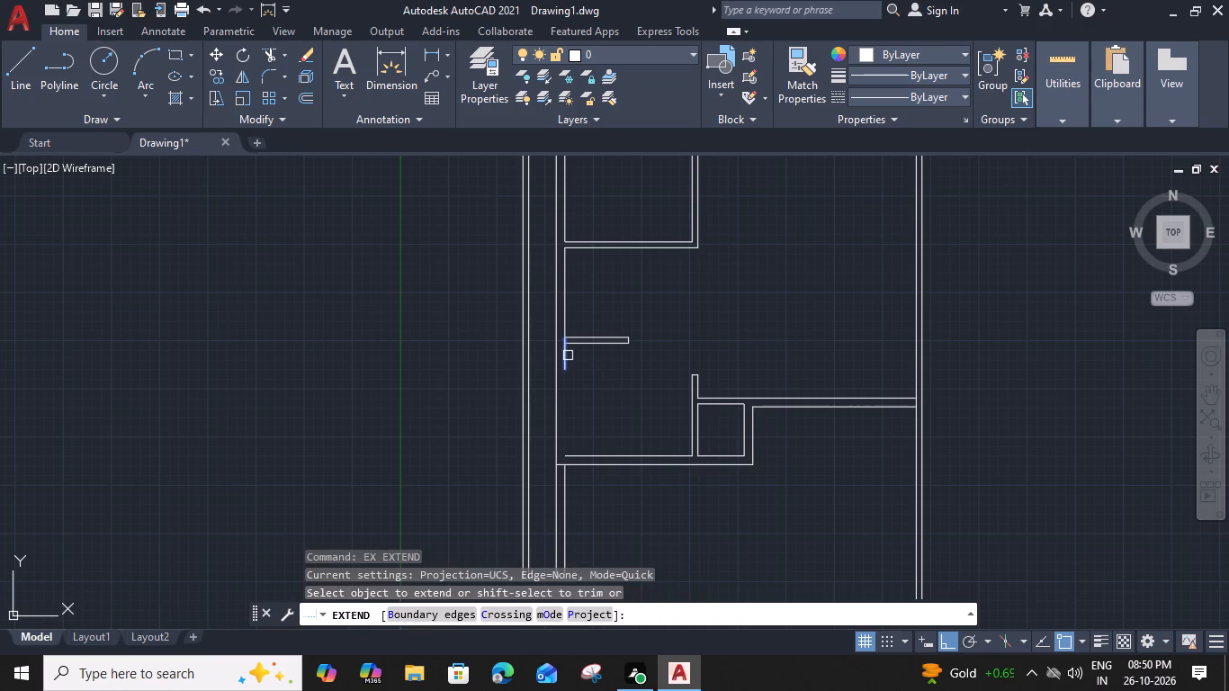
pyautogui.click(565, 365)
pyautogui.press('Escape')
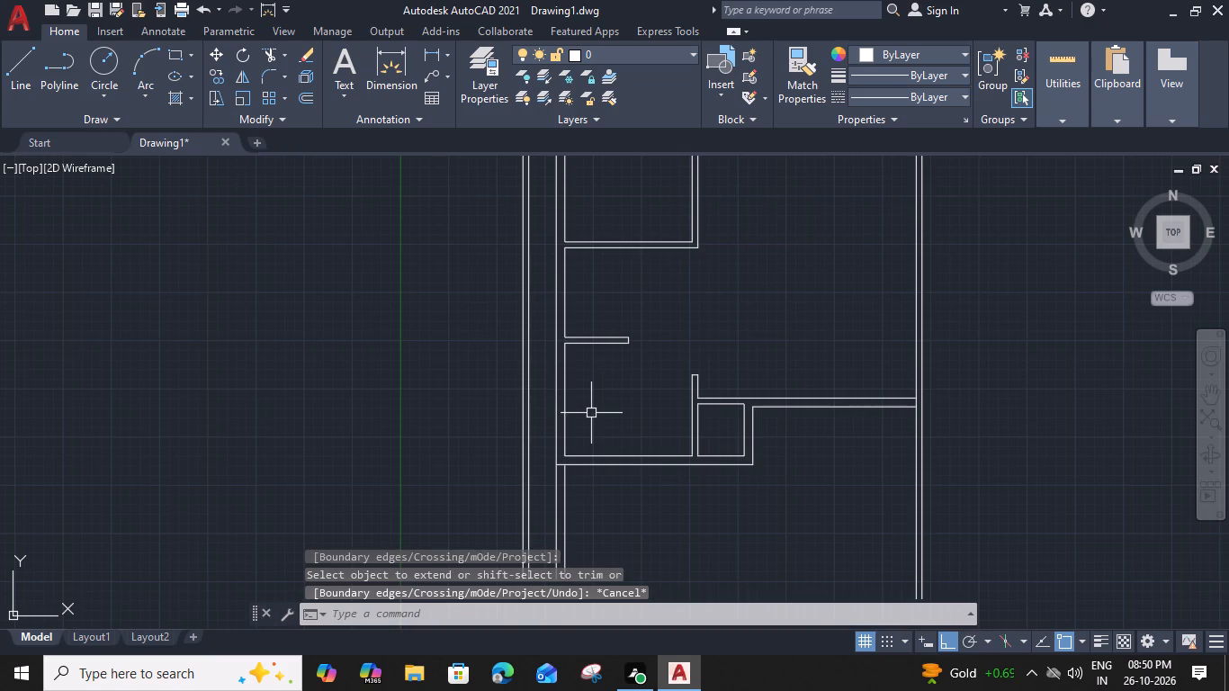
# Measure the width and depth of the lower left room below the shortened partition.
pyautogui.write('mea')
pyautogui.press('space')
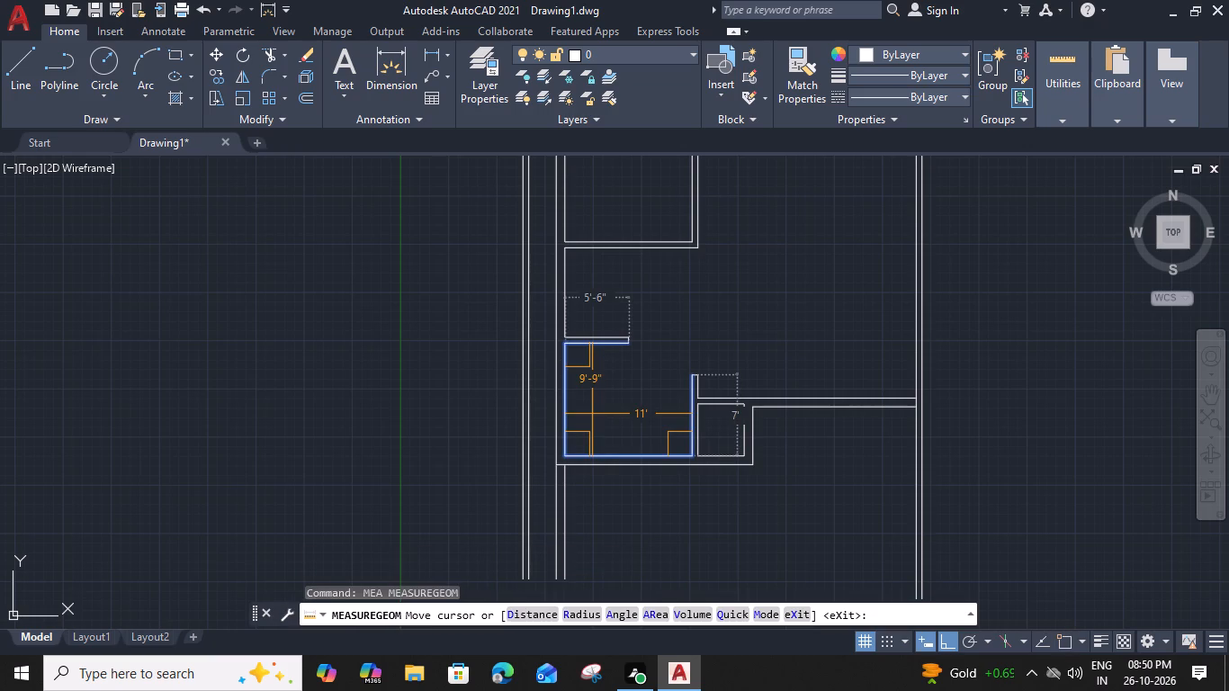
pyautogui.scroll(2, 604, 420)
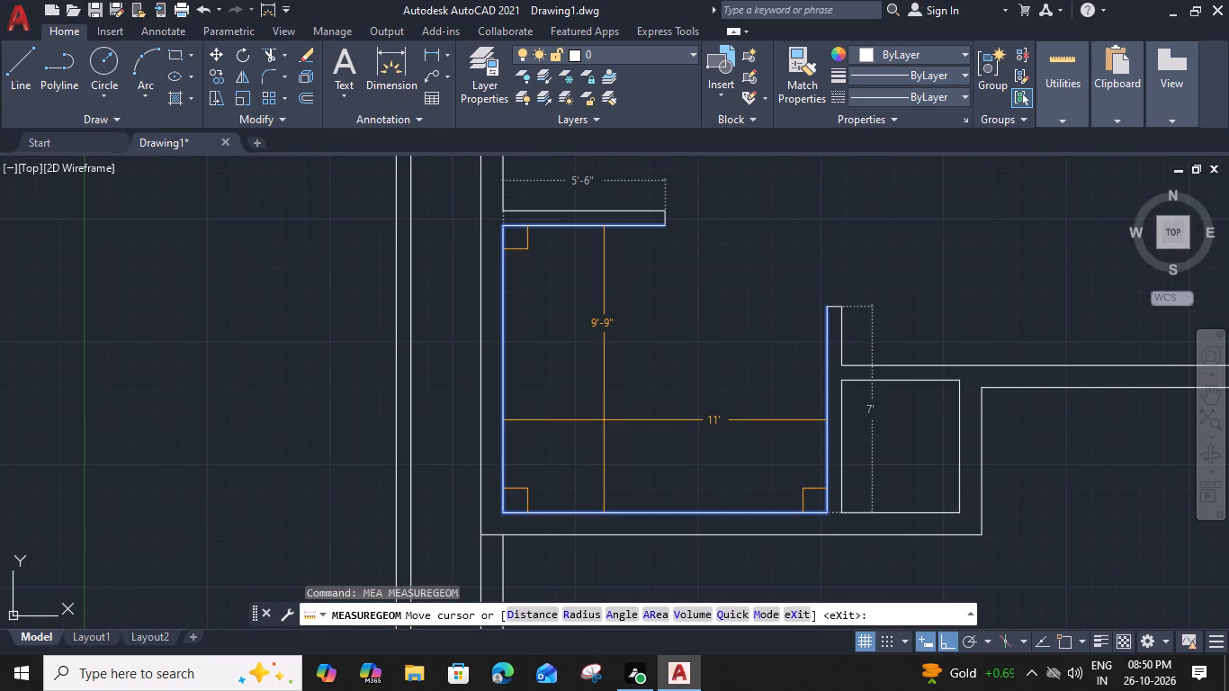
pyautogui.press('Escape')
# Offset the shortened partition's lower line 7' downward.
pyautogui.click(640, 230)
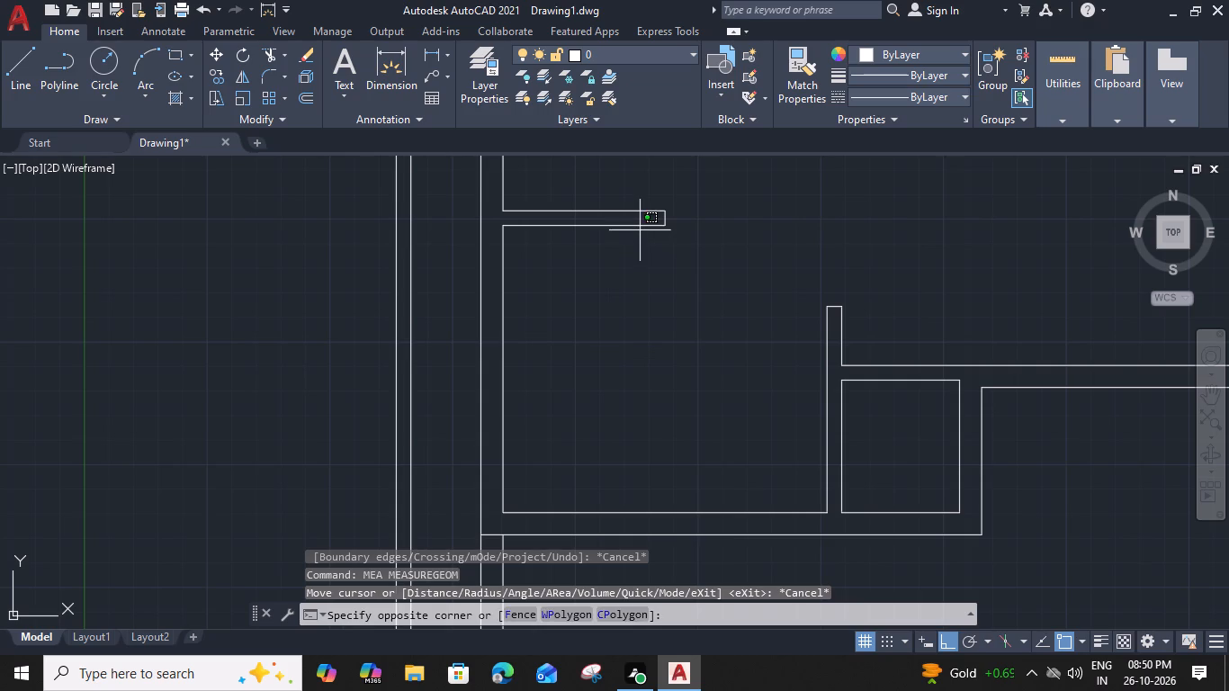
pyautogui.click(624, 218)
pyautogui.write('o')
pyautogui.press('space')
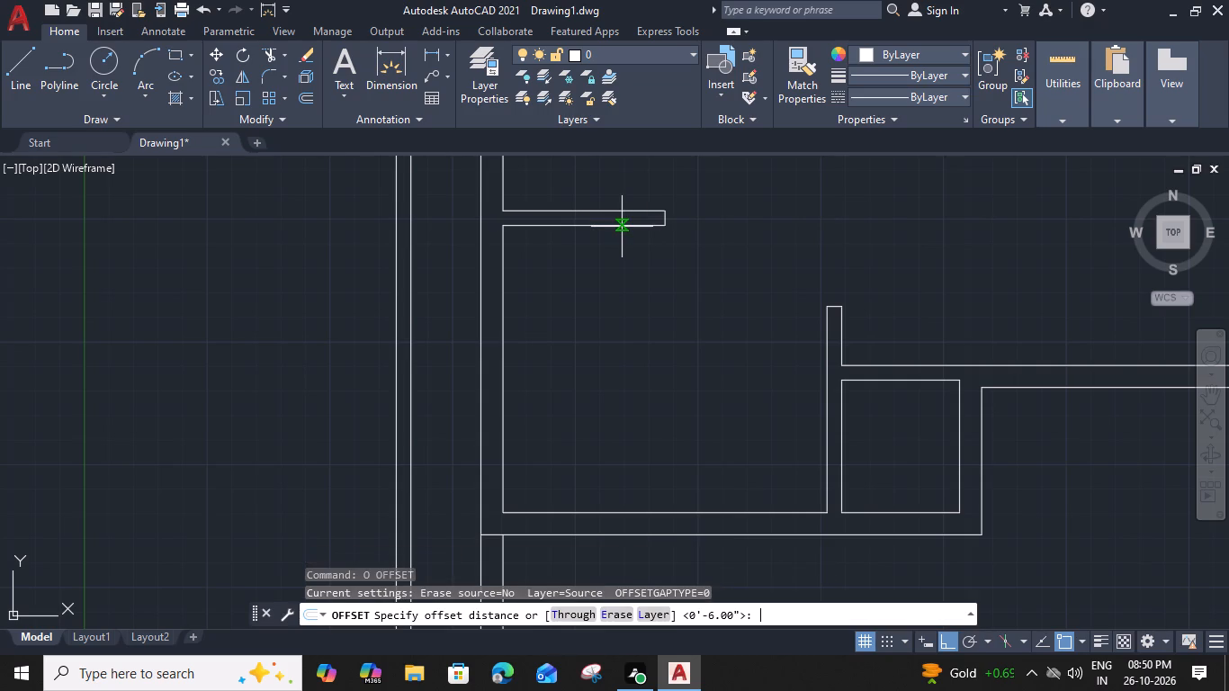
pyautogui.press('7')
pyautogui.write("'")
pyautogui.press('space')
pyautogui.moveTo(651, 399); pyautogui.dragTo(655, 411)
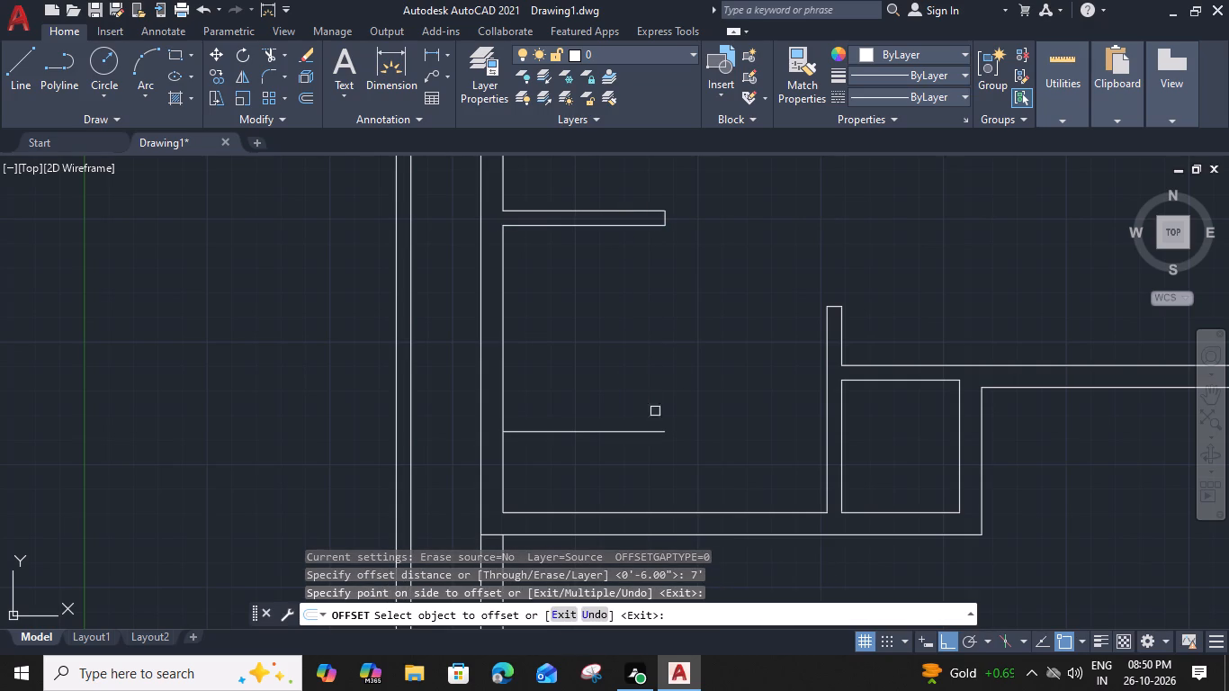
pyautogui.moveTo(655, 411); pyautogui.dragTo(655, 412)
pyautogui.press('Escape')
# Offset the new horizontal line 9" downward to form the lower room's new bottom wall.
pyautogui.click(646, 429)
pyautogui.write('o 9')
pyautogui.hotkey('shift', '"')
pyautogui.press('Return')
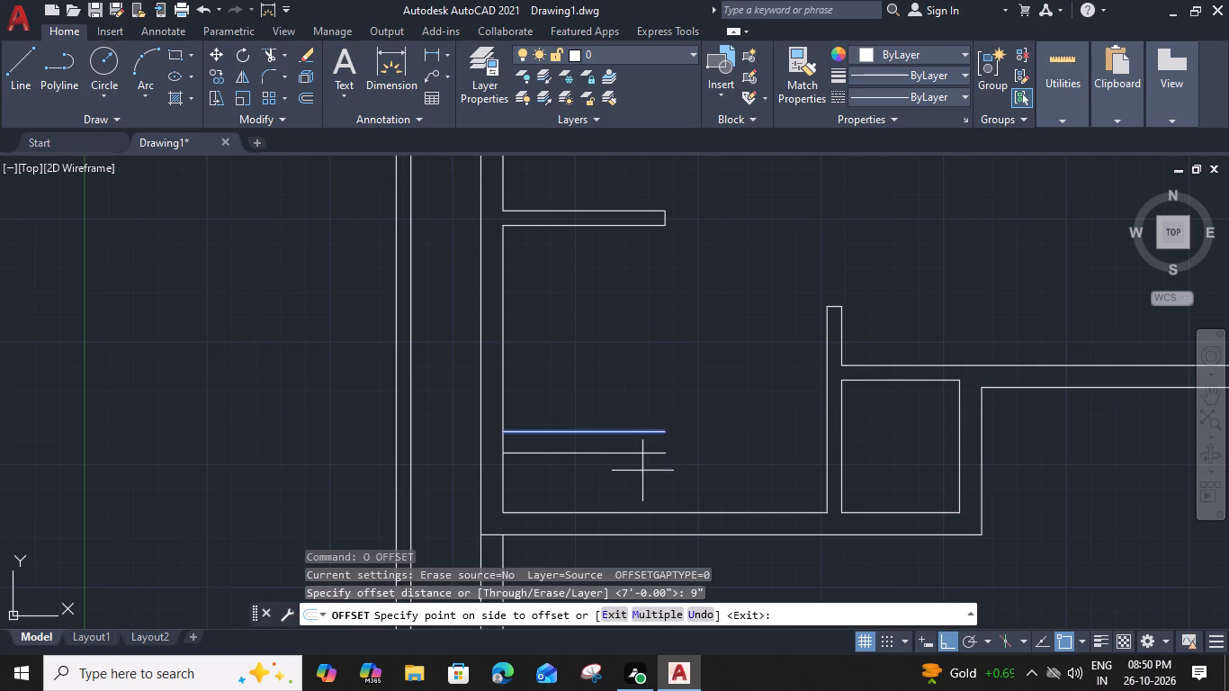
pyautogui.click(642, 471)
pyautogui.press('Escape')
# Delete the old lower vertical partition with its end cap, the small room's upper and side lines, and the horizontal wall lines reaching the right boundary.
pyautogui.moveTo(674, 448); pyautogui.dragTo(511, 409, button='middle')
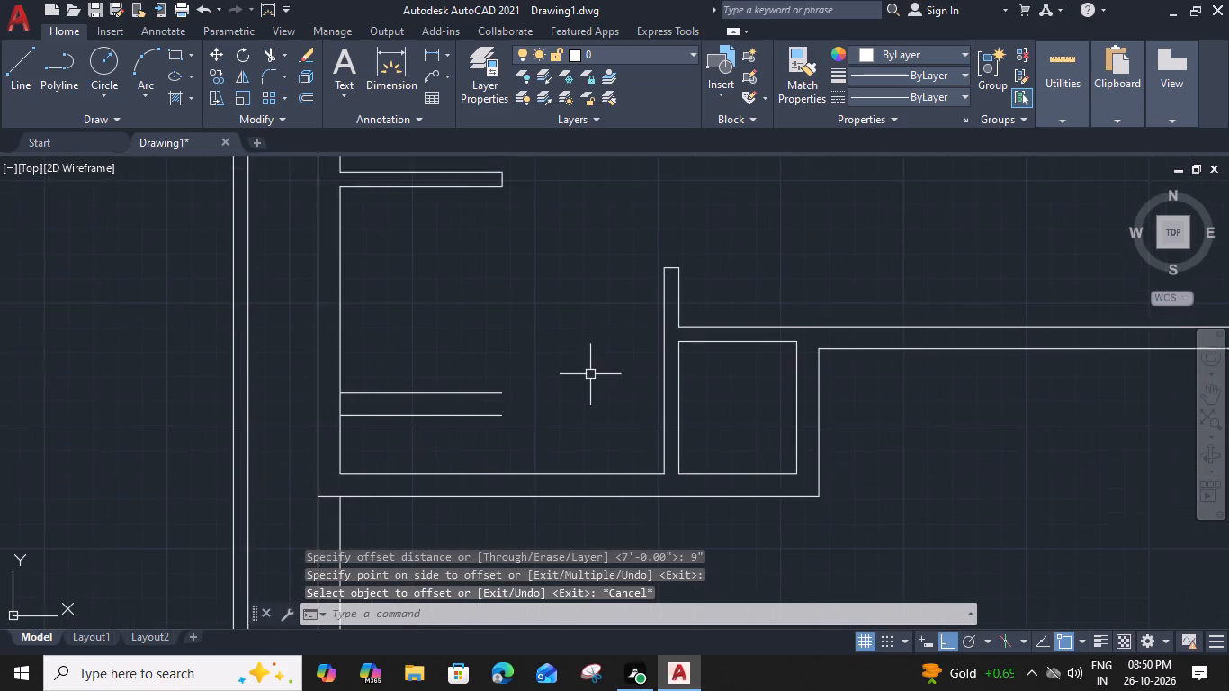
pyautogui.scroll(-2, 594, 375)
pyautogui.click(691, 334)
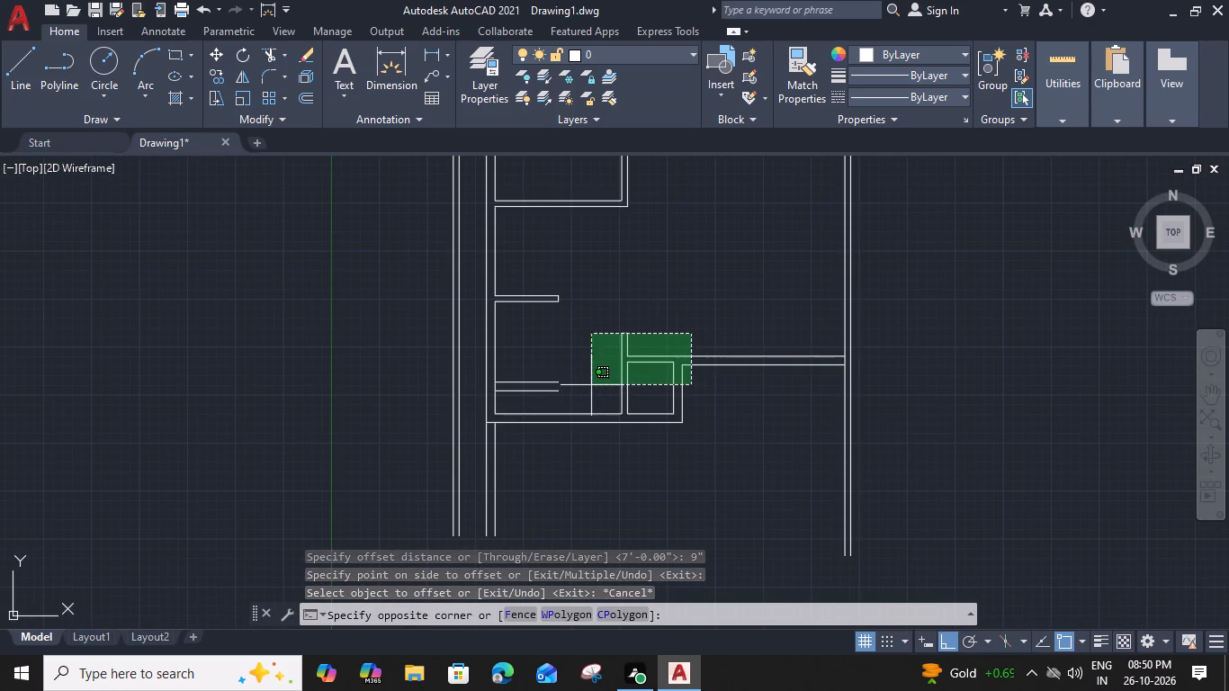
pyautogui.click(595, 378)
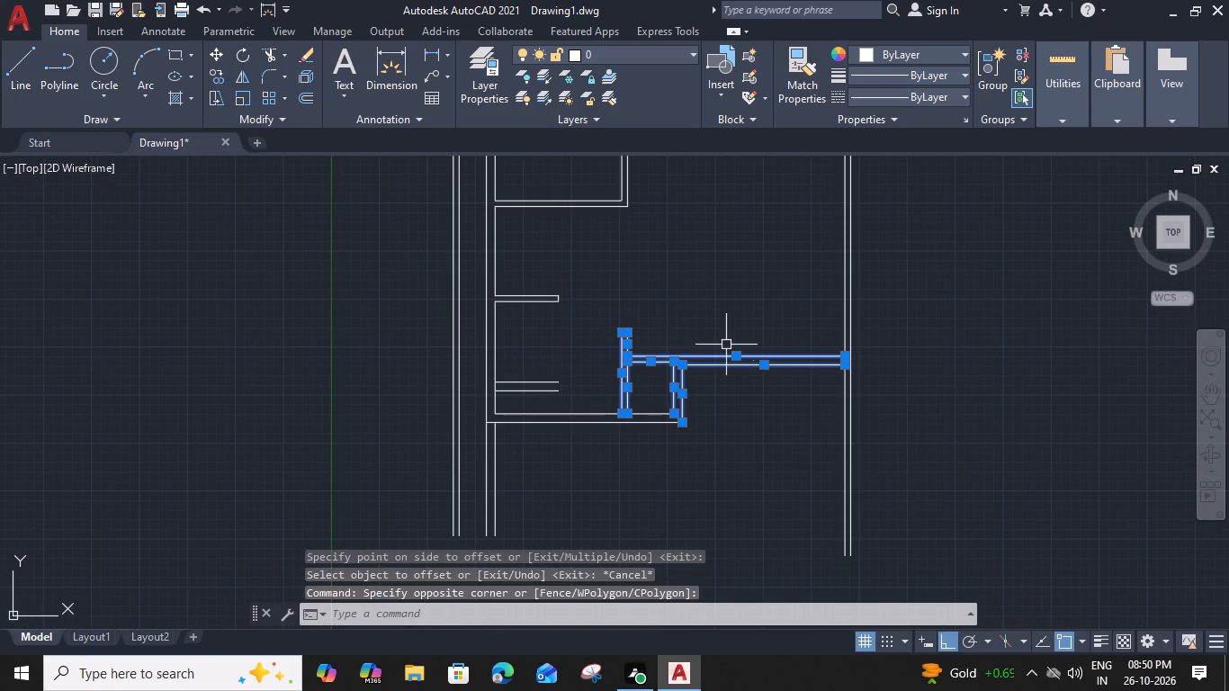
pyautogui.press('Delete')
pyautogui.click(628, 335)
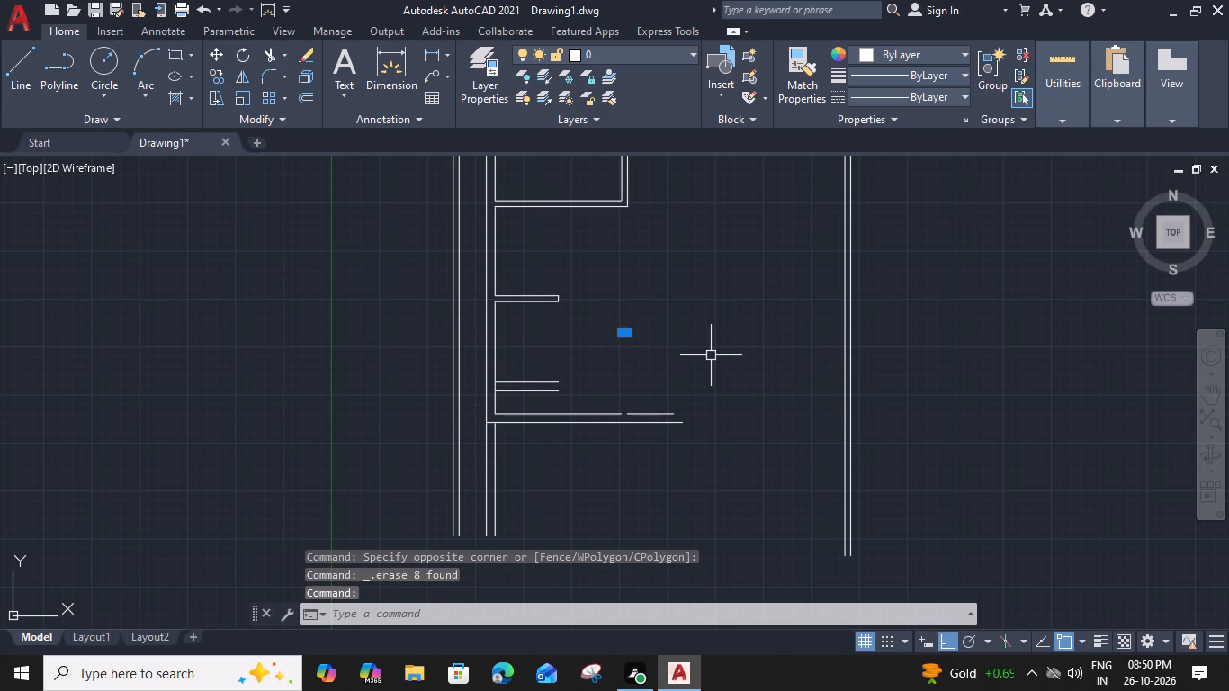
pyautogui.press('Delete')
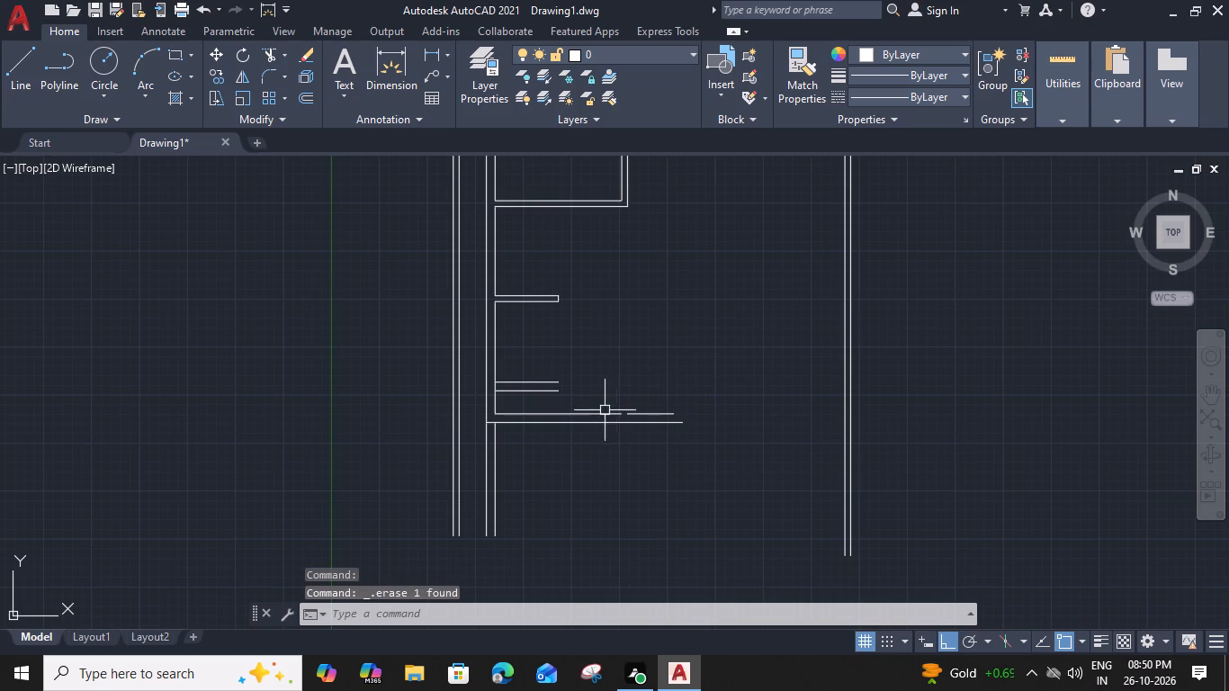
# Extend the lower line of the new 9" wall to the left wall's outer line.
pyautogui.write('ex')
pyautogui.press('space')
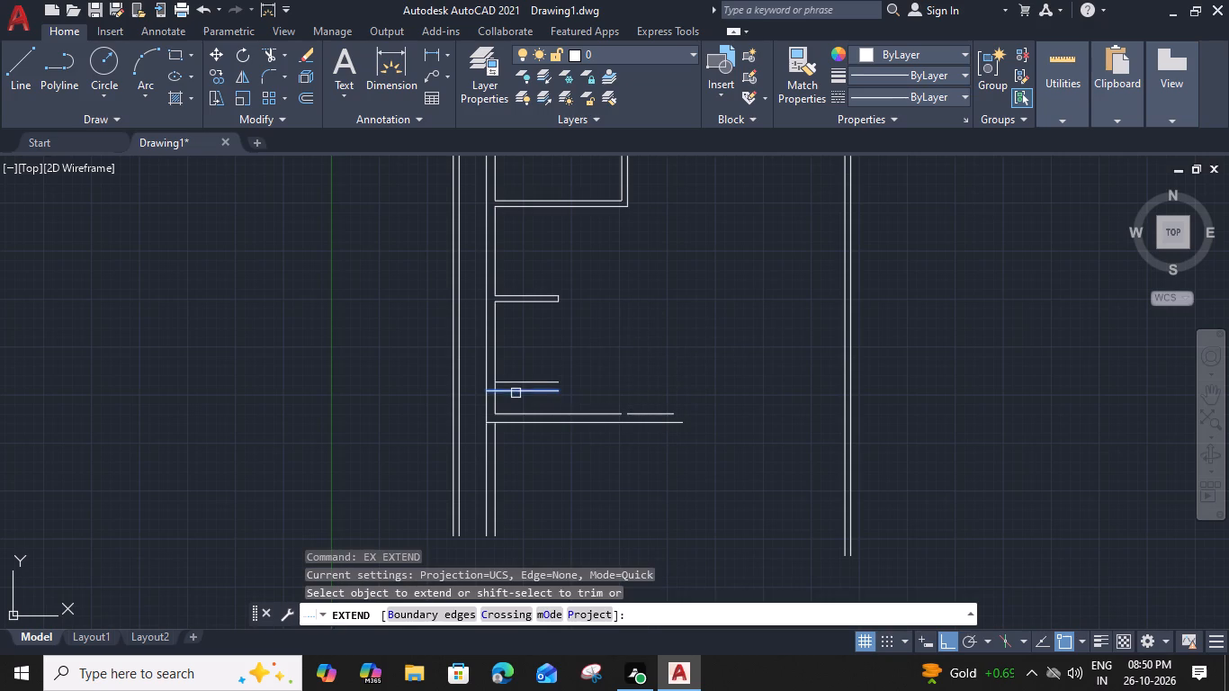
pyautogui.click(515, 391)
# Remove the old bottom wall's horizontal lines and the left wall pieces between it and the new 9" wall.
pyautogui.click(624, 389)
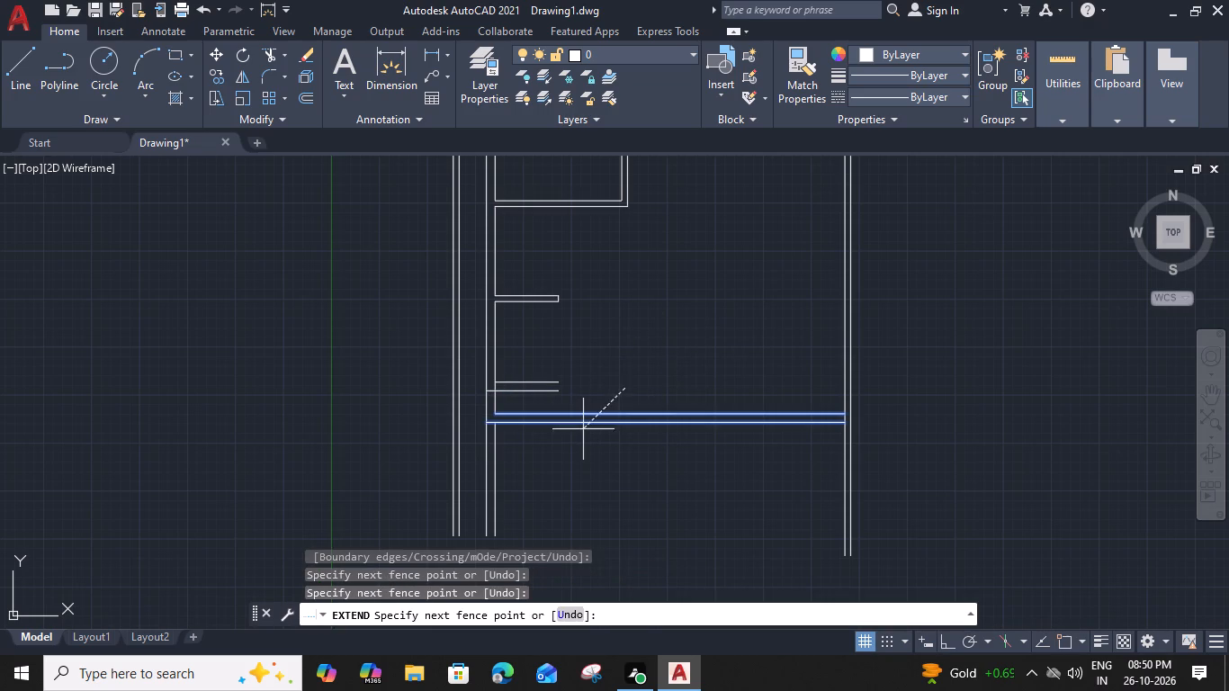
pyautogui.keyDown('shift'); pyautogui.click(685, 440); pyautogui.keyUp('shift')
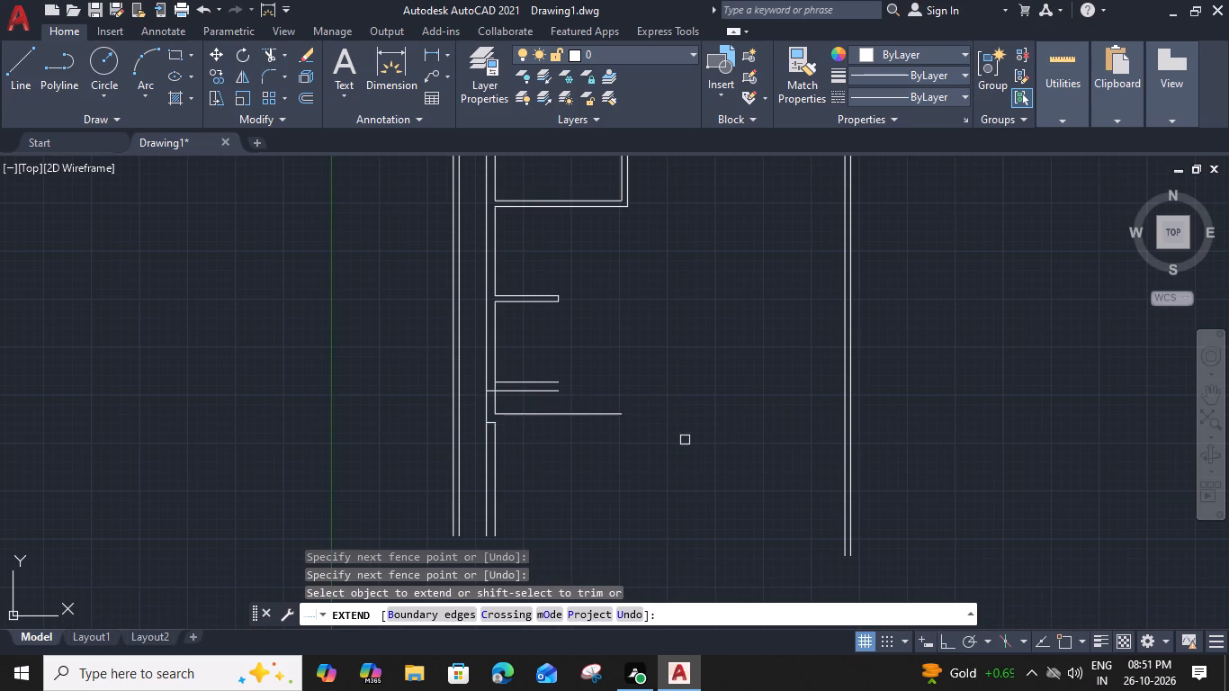
pyautogui.keyDown('shift'); pyautogui.click(586, 417); pyautogui.keyUp('shift')
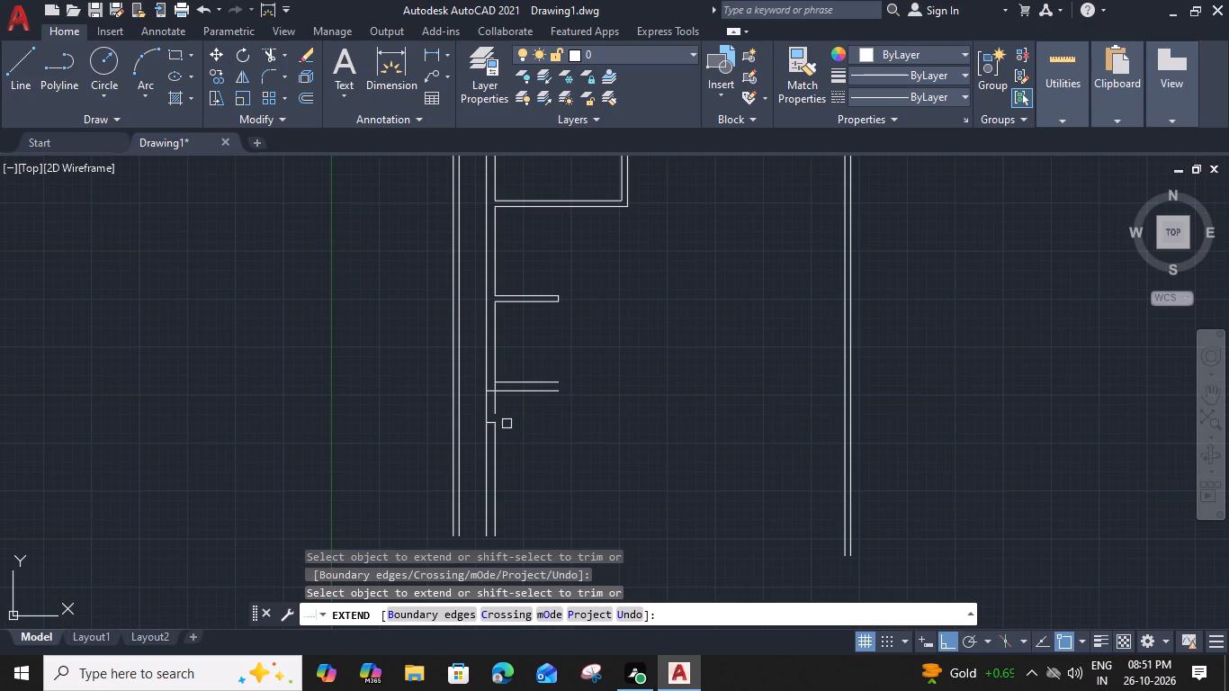
pyautogui.keyDown('shift'); pyautogui.moveTo(503, 403); pyautogui.dragTo(494, 404); pyautogui.keyUp('shift')
pyautogui.keyDown('shift'); pyautogui.click(473, 407); pyautogui.keyUp('shift')
pyautogui.keyDown('shift'); pyautogui.scroll(2, 482, 413); pyautogui.keyUp('shift')
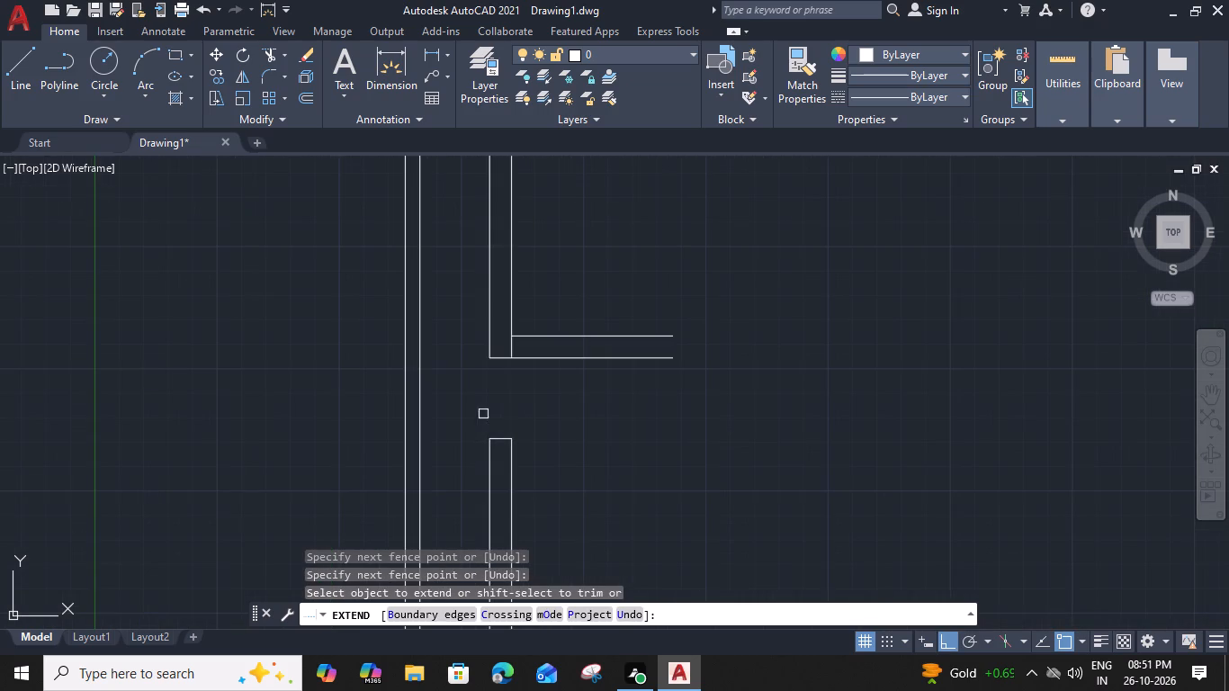
pyautogui.keyDown('shift'); pyautogui.click(503, 442); pyautogui.keyUp('shift')
# Extend both lines of the lower left wall up to the new 9" wall.
pyautogui.keyDown('shift'); pyautogui.click(525, 466); pyautogui.keyUp('shift')
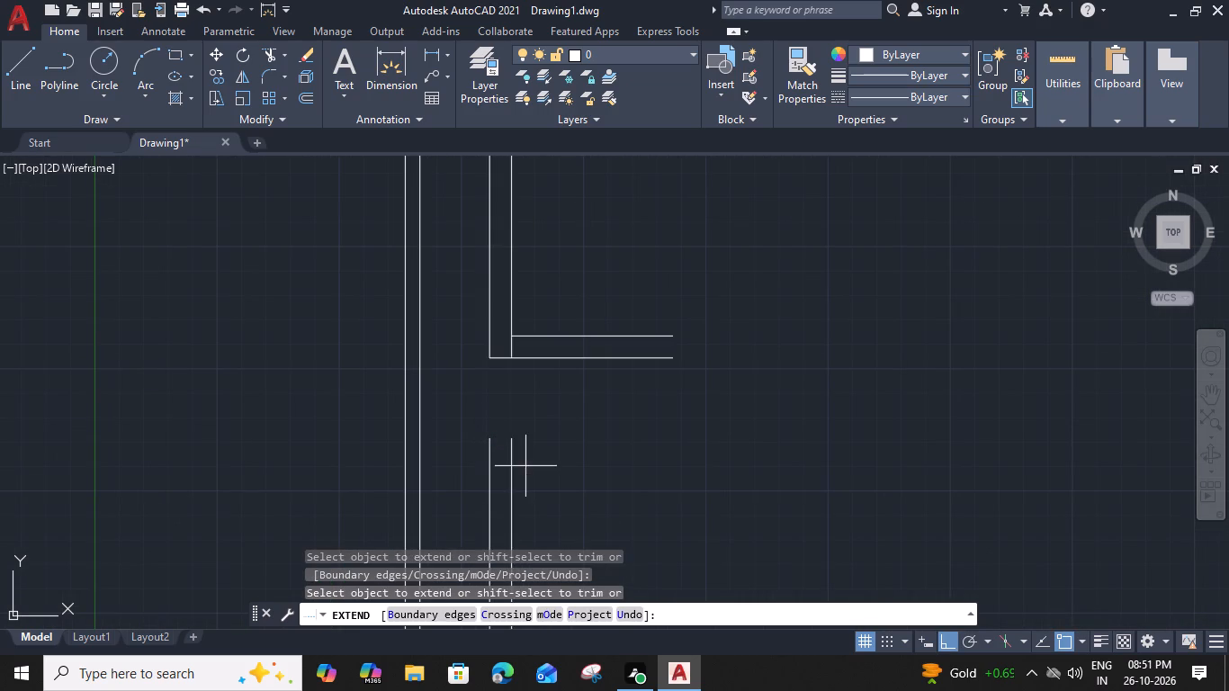
pyautogui.click(485, 473)
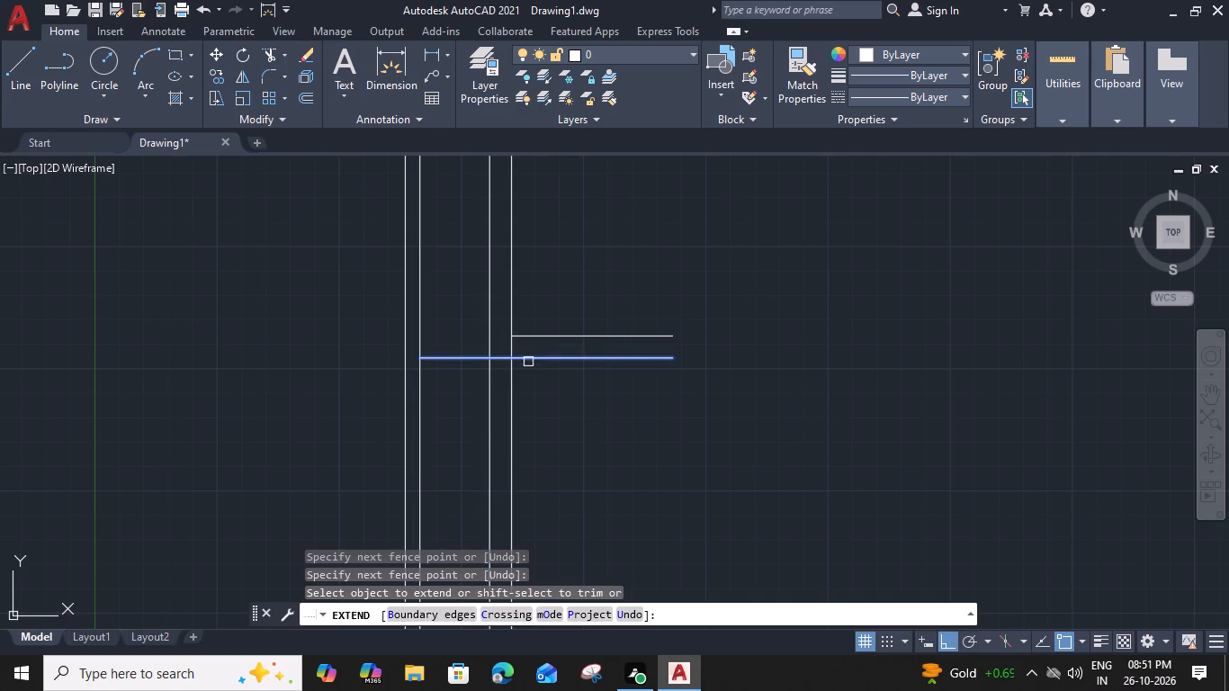
pyautogui.press('Escape')
# Extend both lines of the new 9" wall to the right boundary wall's inner line.
pyautogui.scroll(-1, 534, 384)
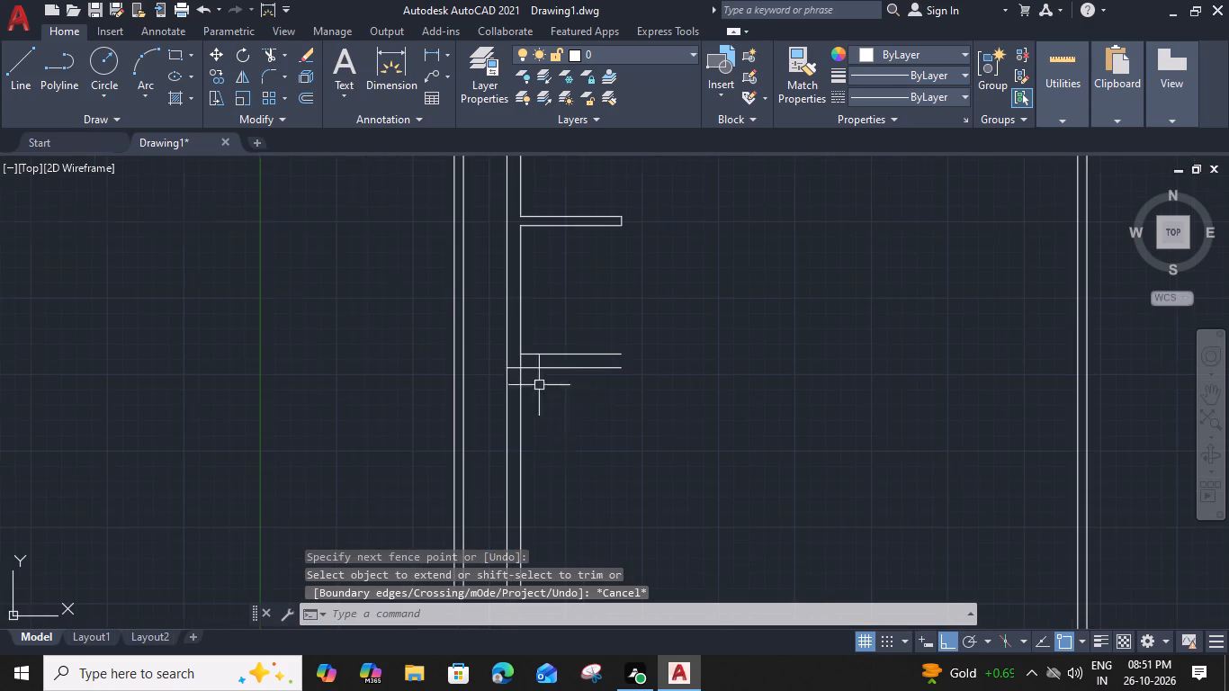
pyautogui.moveTo(580, 393); pyautogui.dragTo(444, 386, button='middle')
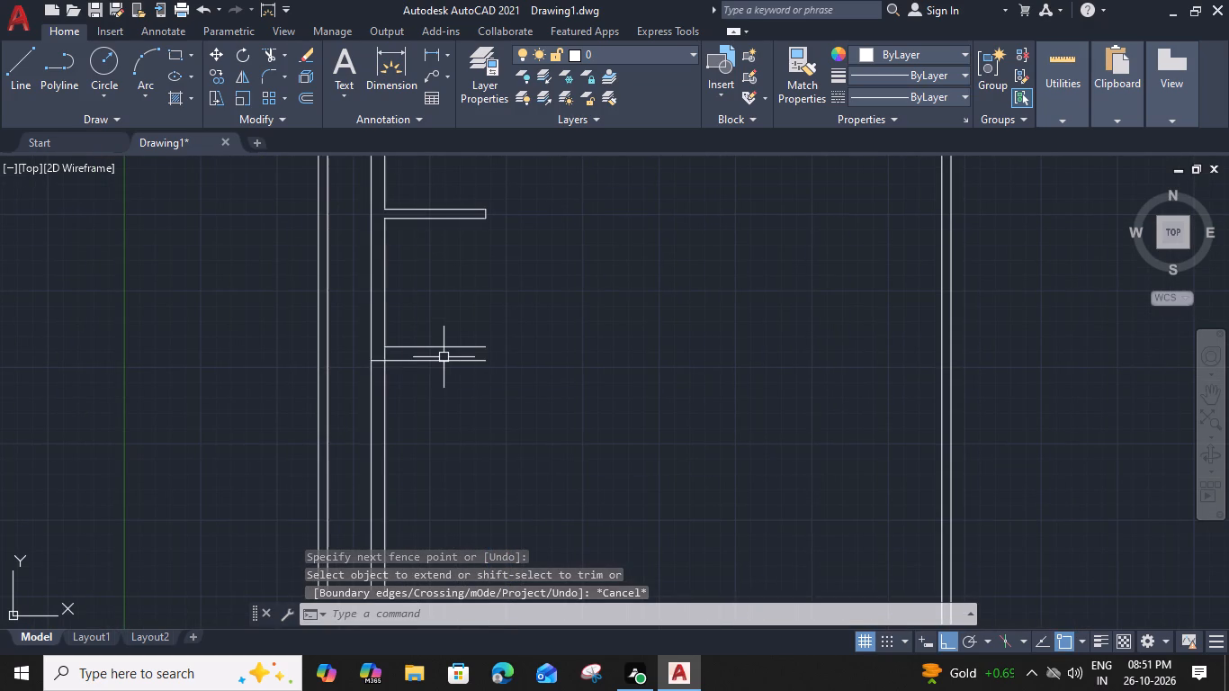
pyautogui.write('ex')
pyautogui.press('space')
pyautogui.click(445, 358)
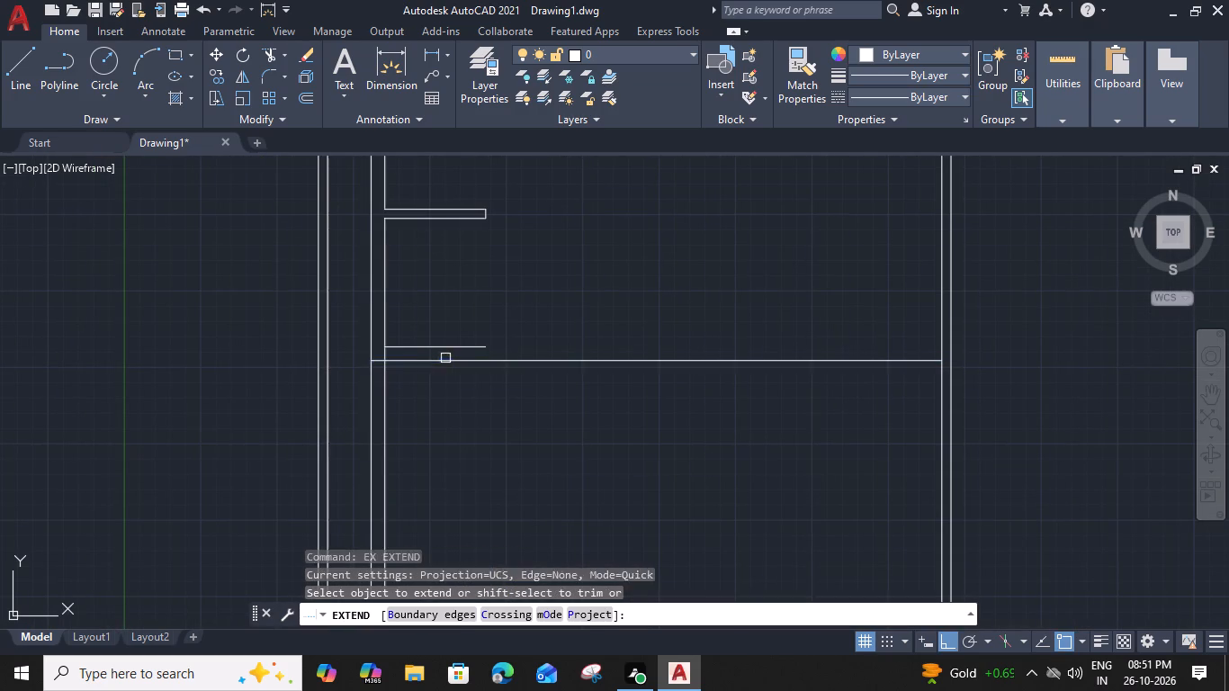
pyautogui.click(455, 347)
pyautogui.press('Escape')
# Trim the inner left wall line between the two lines of the 9" wall.
pyautogui.moveTo(458, 314); pyautogui.dragTo(447, 339, button='middle')
pyautogui.write('tr')
pyautogui.press('space')
pyautogui.scroll(2, 383, 384)
pyautogui.click(353, 372)
pyautogui.scroll(-3, 353, 372)
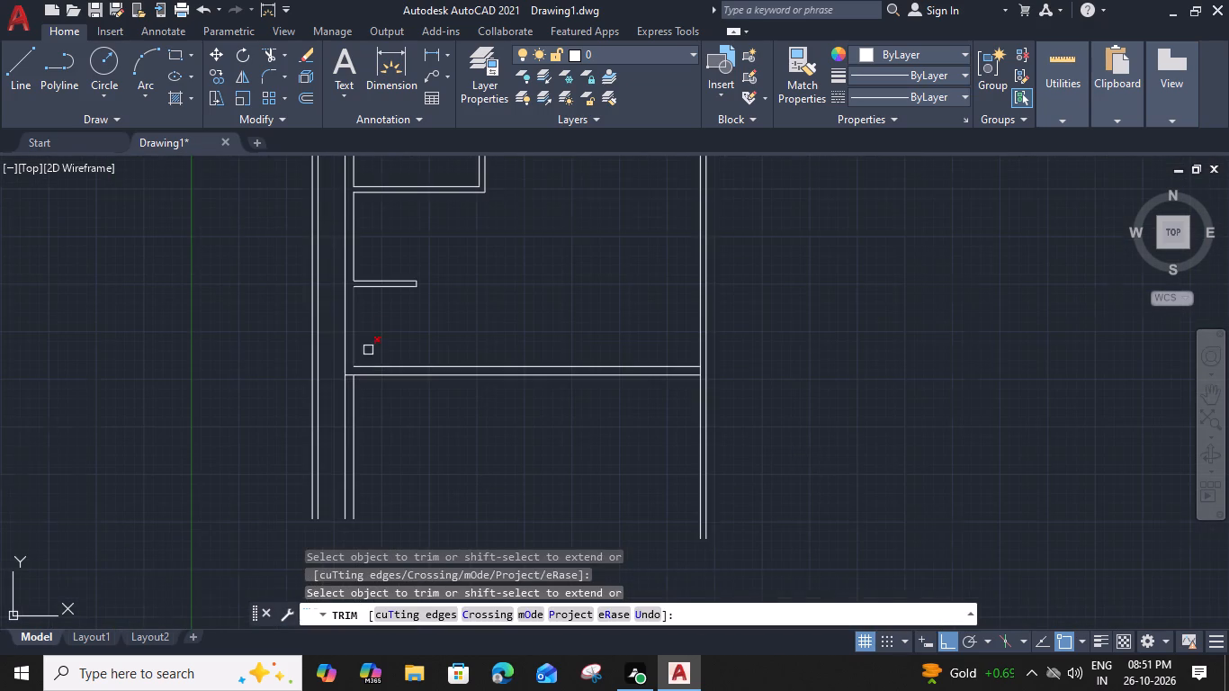
pyautogui.press('Escape')
# Offset the lower left room's inner left wall line 11' to the right.
pyautogui.moveTo(385, 326); pyautogui.dragTo(386, 355, button='middle')
pyautogui.click(356, 359)
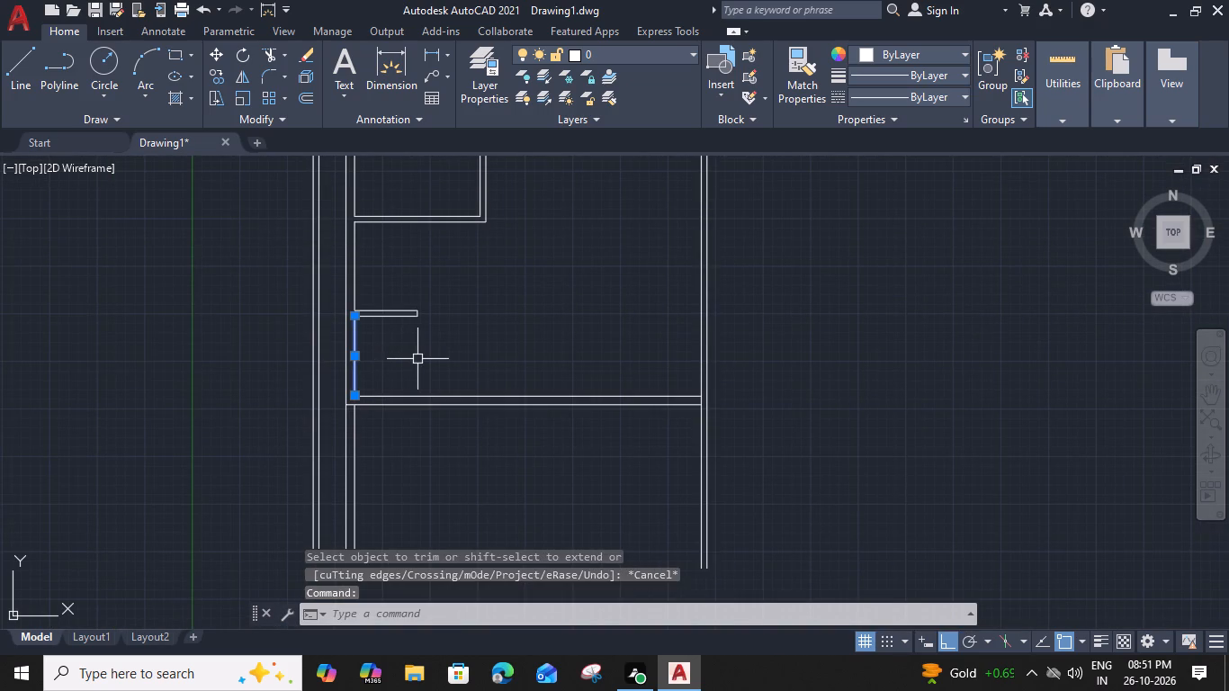
pyautogui.write('o')
pyautogui.press('space')
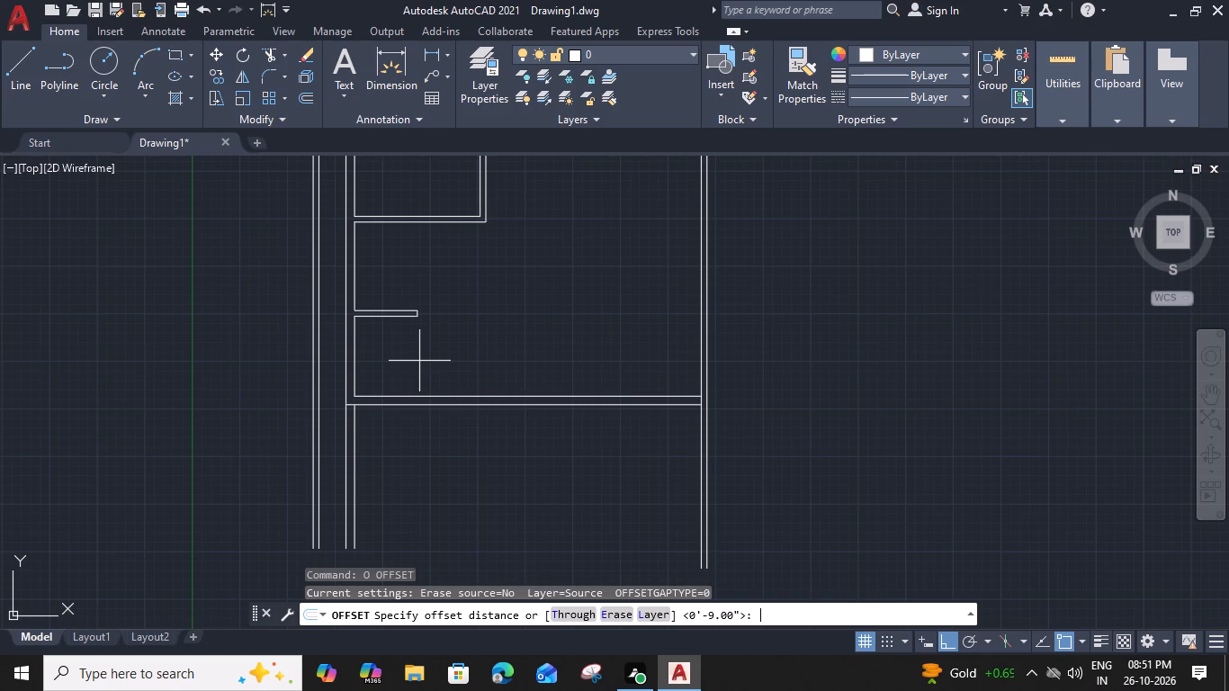
pyautogui.write("11'")
pyautogui.press('space')
pyautogui.click(468, 367)
pyautogui.press('Escape')
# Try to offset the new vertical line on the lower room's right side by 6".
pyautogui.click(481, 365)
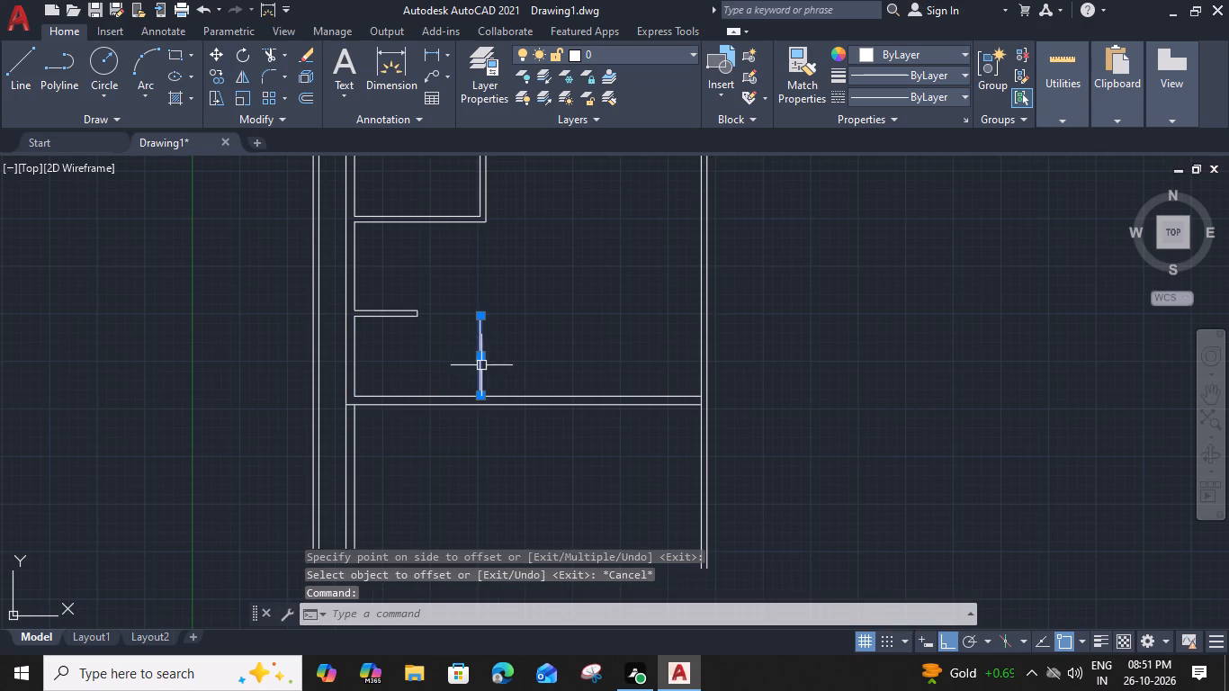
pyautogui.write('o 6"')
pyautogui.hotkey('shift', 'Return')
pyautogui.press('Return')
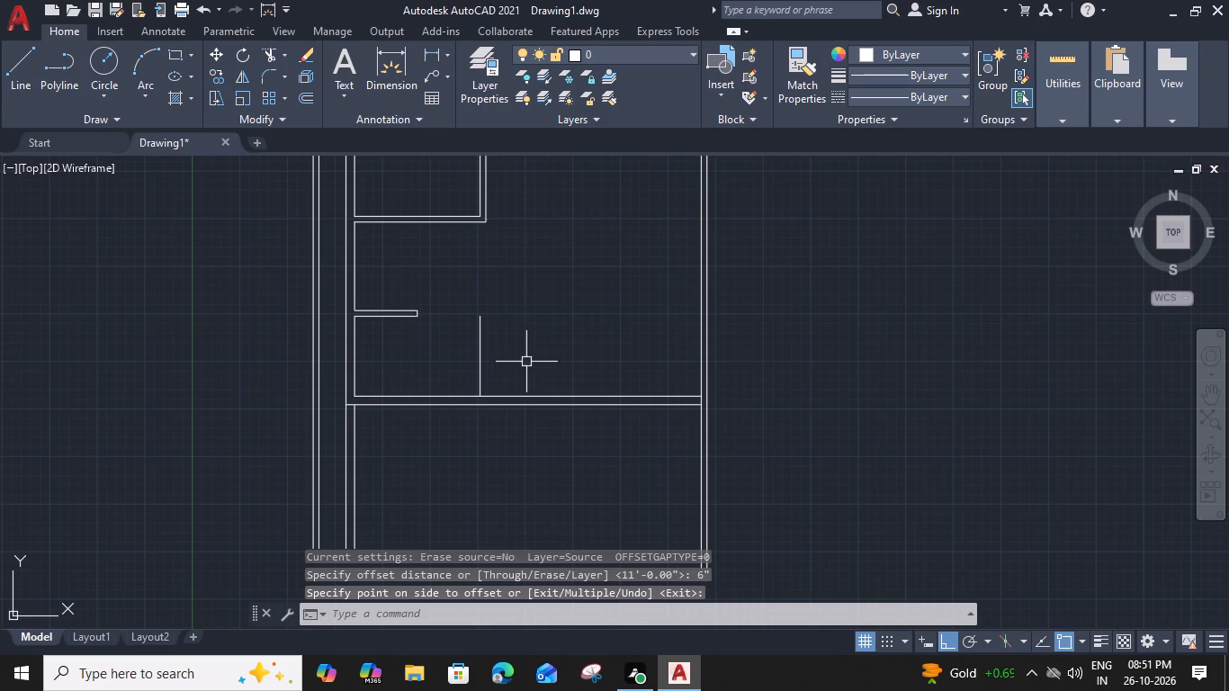
# Offset the vertical line on the lower room's right side 6" to the right.
pyautogui.press('Escape')
pyautogui.click(483, 356)
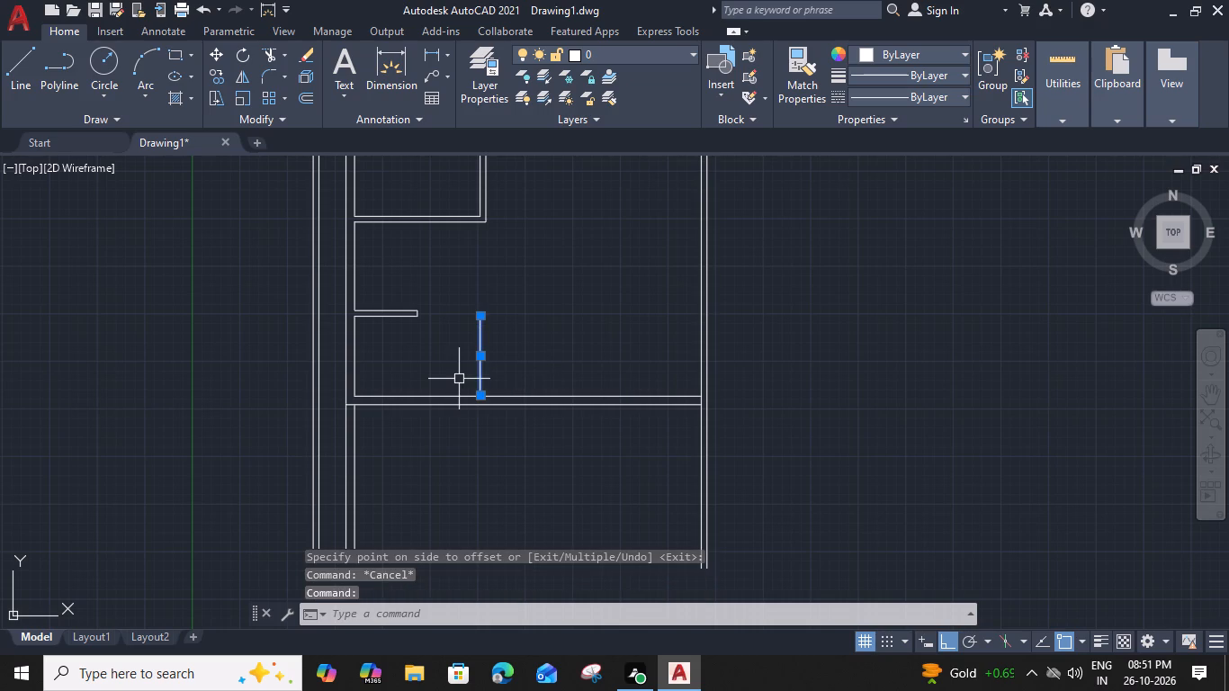
pyautogui.write('o')
pyautogui.press('space')
pyautogui.write('6"')
pyautogui.press('Return')
pyautogui.click(556, 389)
pyautogui.press('`')
pyautogui.press('Escape')
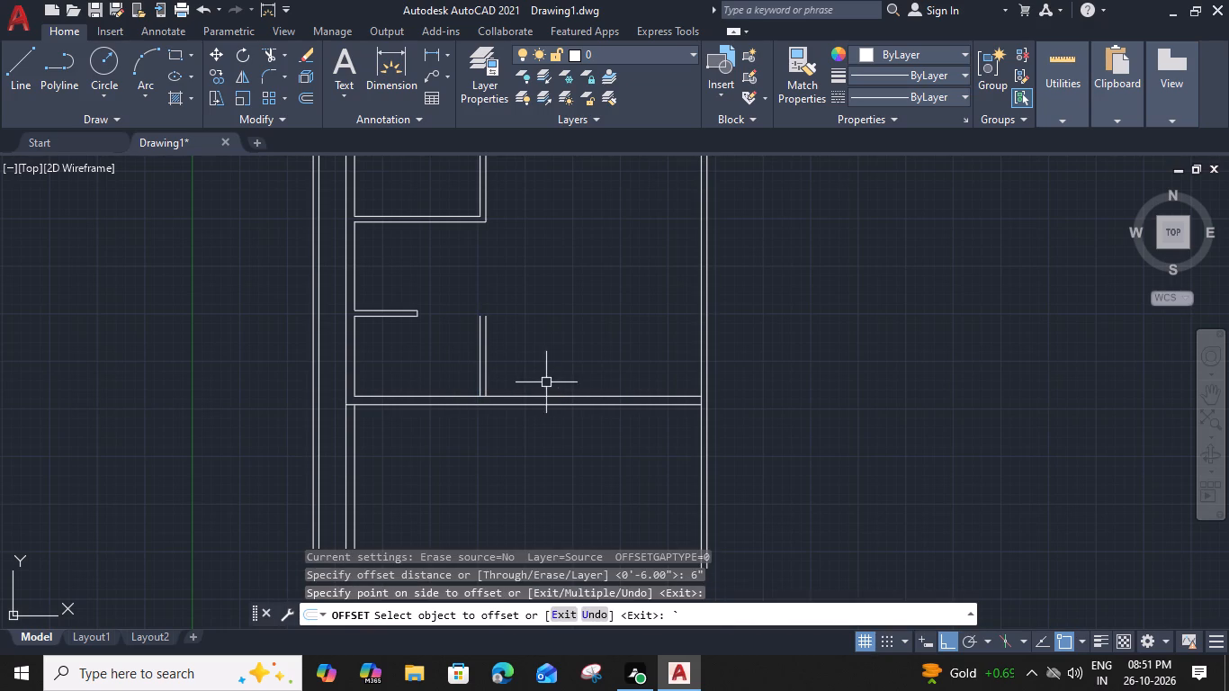
# Trim the lower 9" wall's upper line between the two lines of the new vertical wall.
pyautogui.scroll(2, 508, 337)
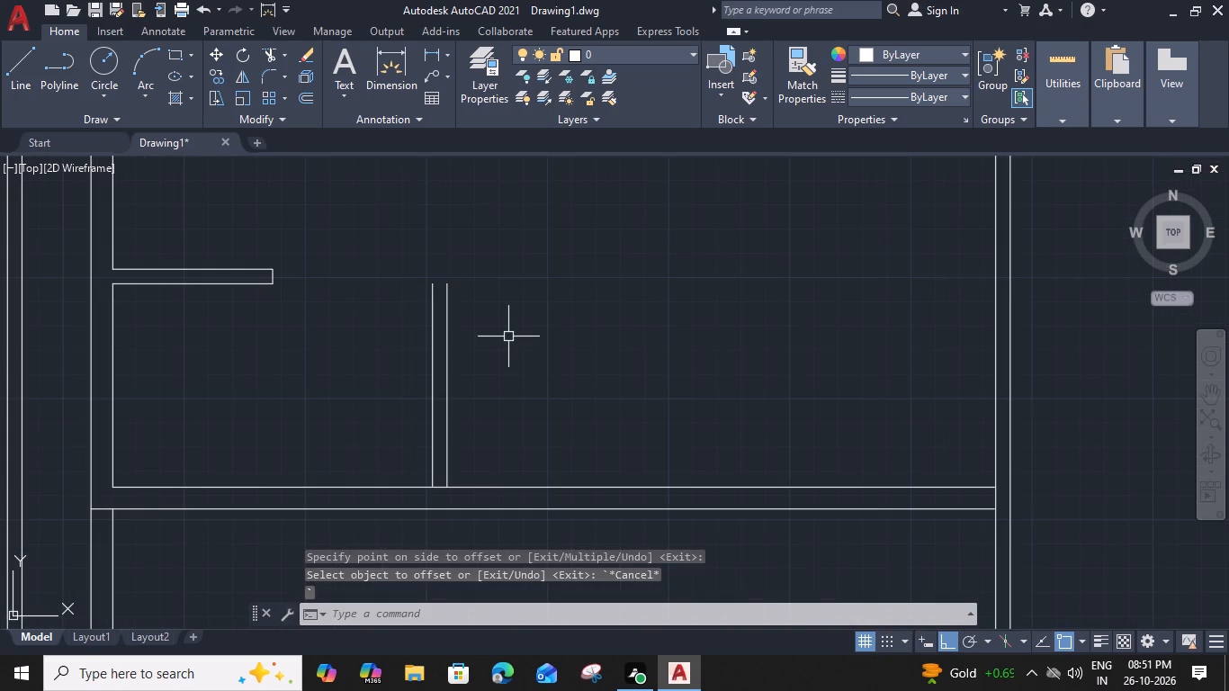
pyautogui.write('tr')
pyautogui.press('space')
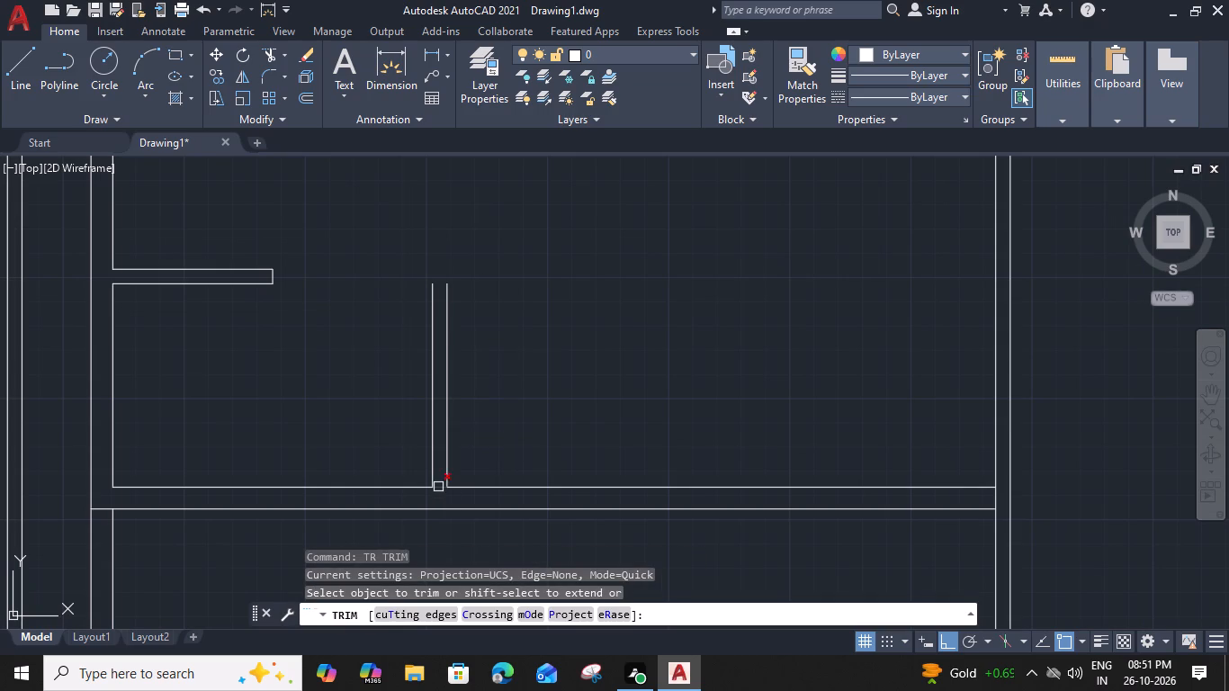
pyautogui.click(438, 487)
pyautogui.press('Escape')
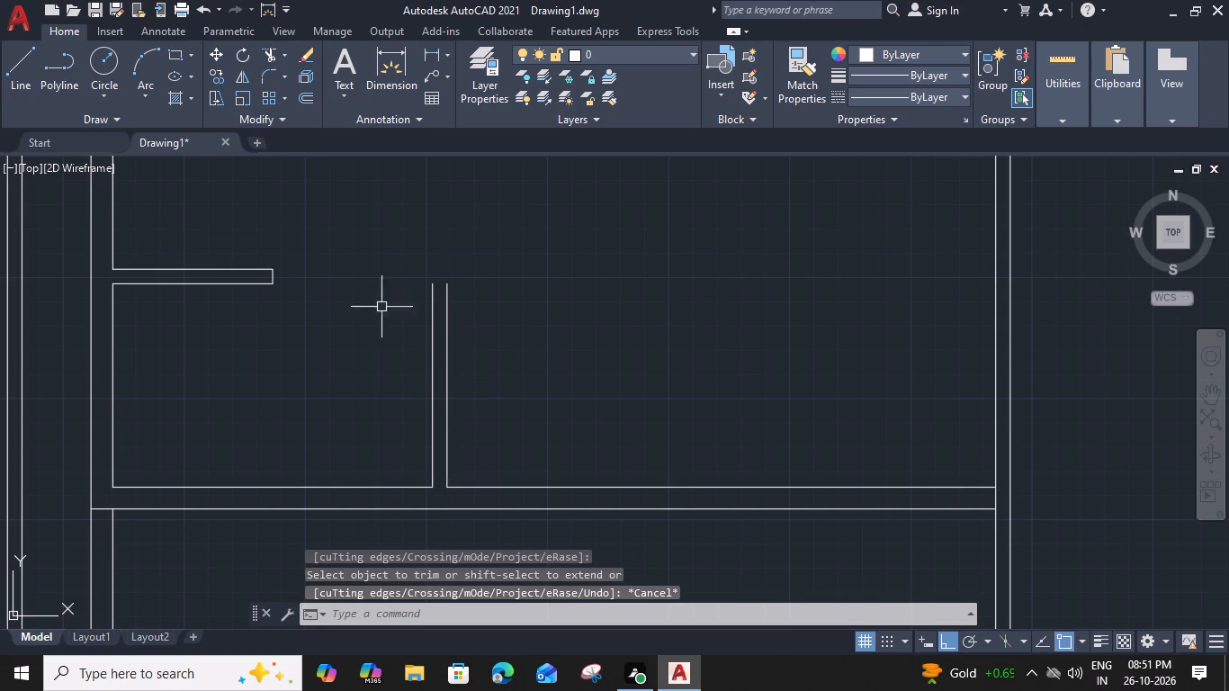
# Extend the short wall stub's upper line to the right boundary wall, and both vertical wall lines up to it.
pyautogui.write('ex')
pyautogui.press('space')
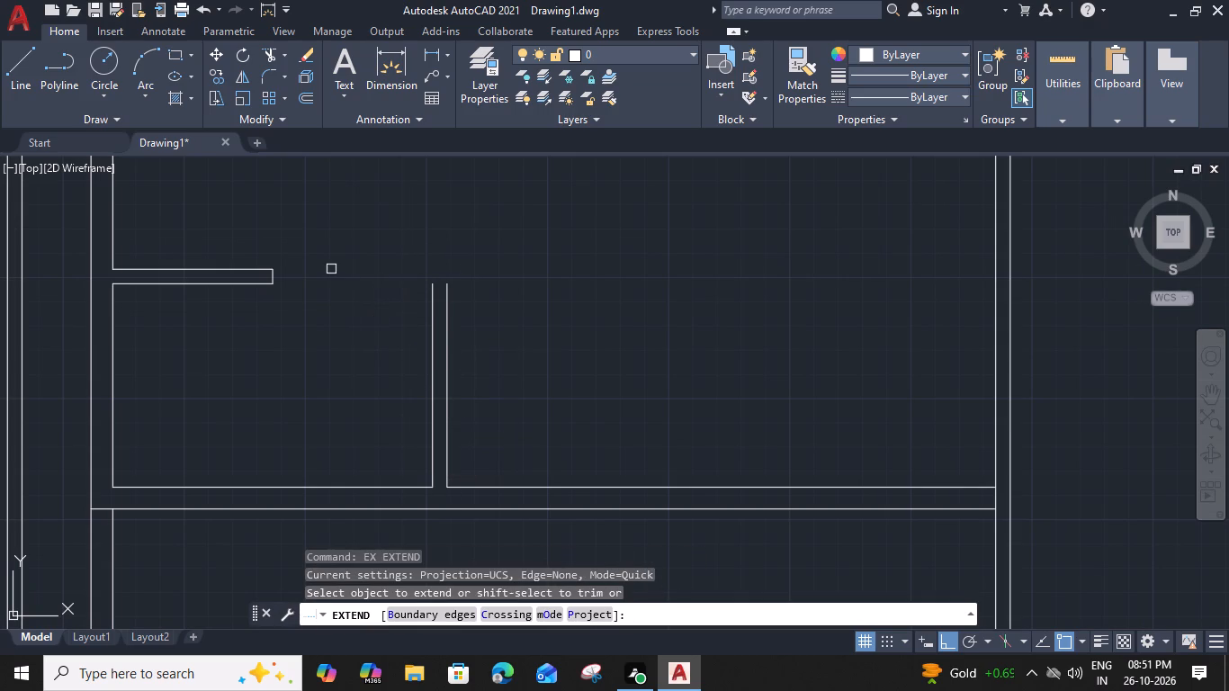
pyautogui.click(221, 268)
pyautogui.click(472, 334)
pyautogui.click(401, 351)
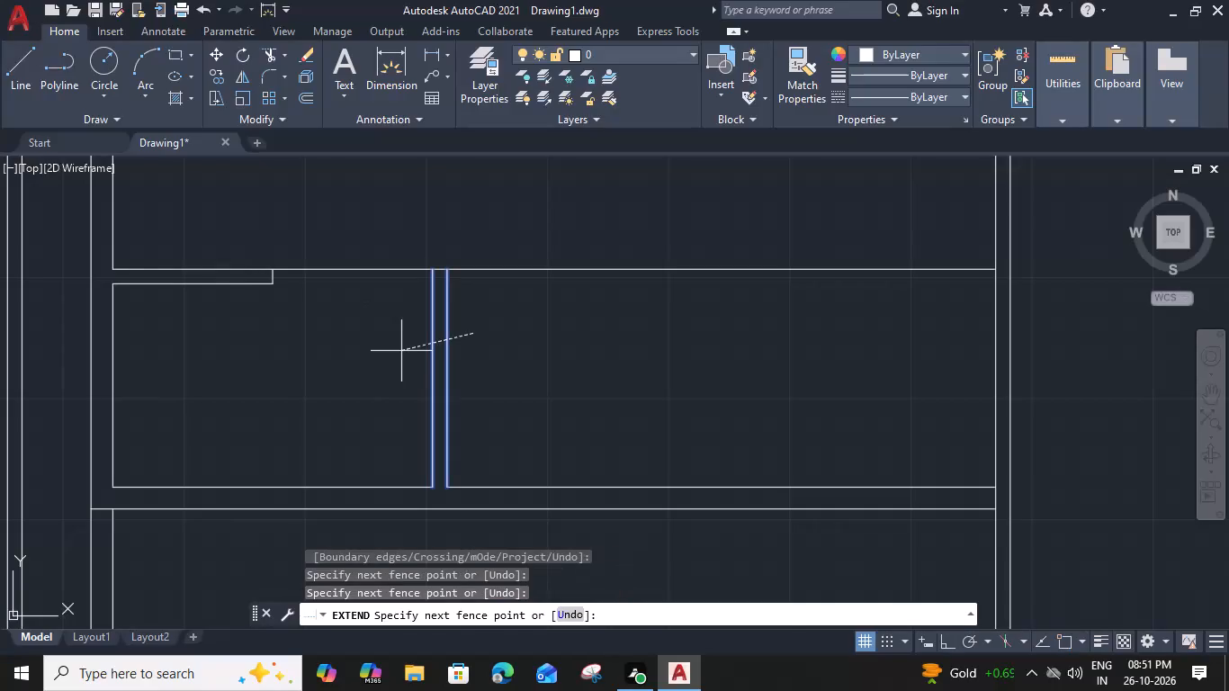
# Trim the extended line beyond the vertical wall and across the opening, keeping only the vertical wall's end cap.
pyautogui.keyDown('shift'); pyautogui.click(521, 262); pyautogui.keyUp('shift')
pyautogui.keyDown('shift'); pyautogui.click(510, 292); pyautogui.keyUp('shift')
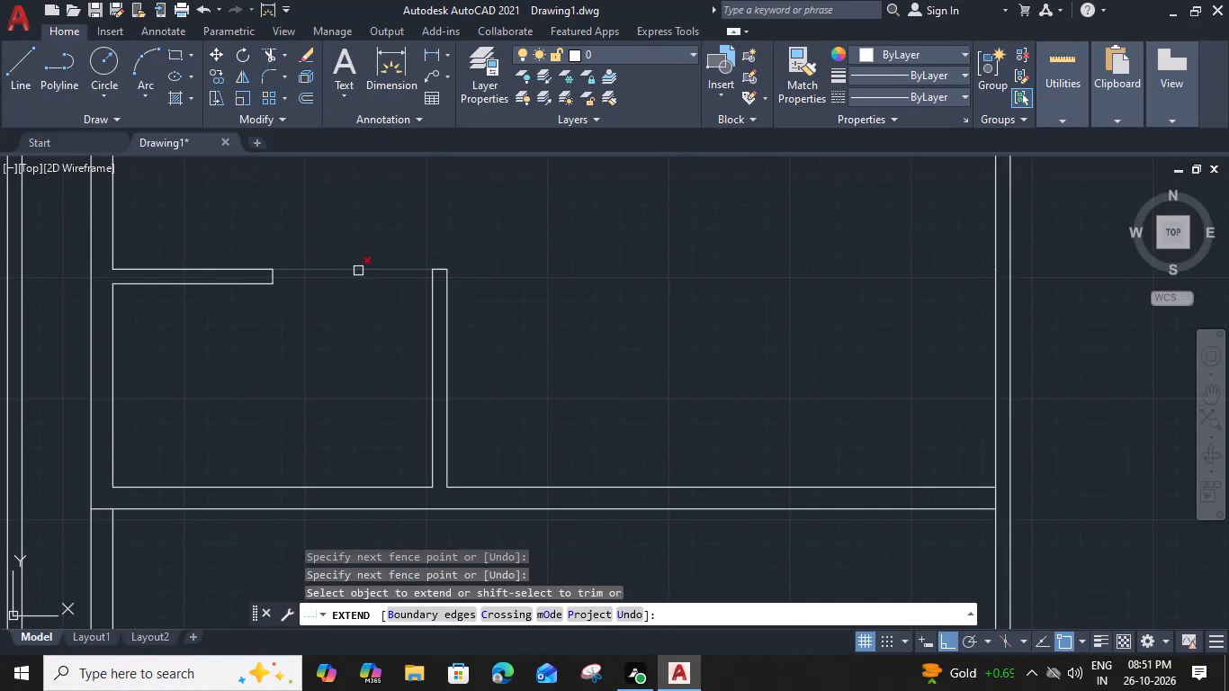
pyautogui.keyDown('shift'); pyautogui.click(358, 271); pyautogui.keyUp('shift')
pyautogui.press('Escape')
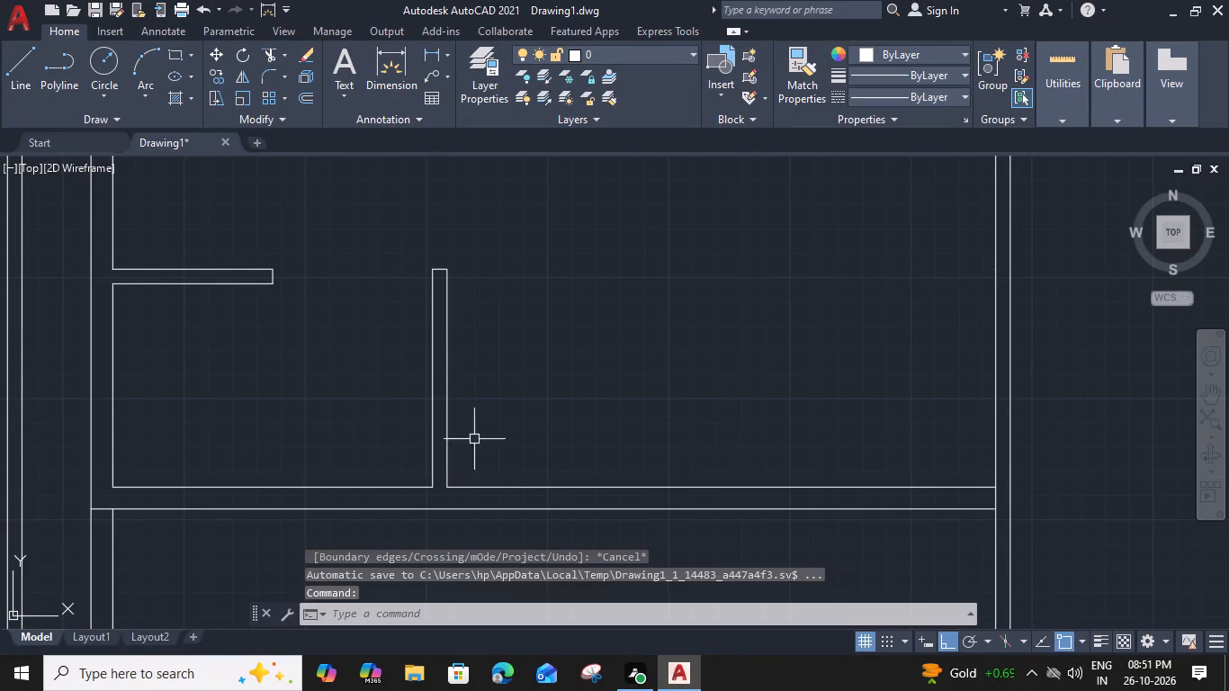
# Offset the lower 9" wall's upper line, right of the vertical wall, 4'6" upward.
pyautogui.click(489, 488)
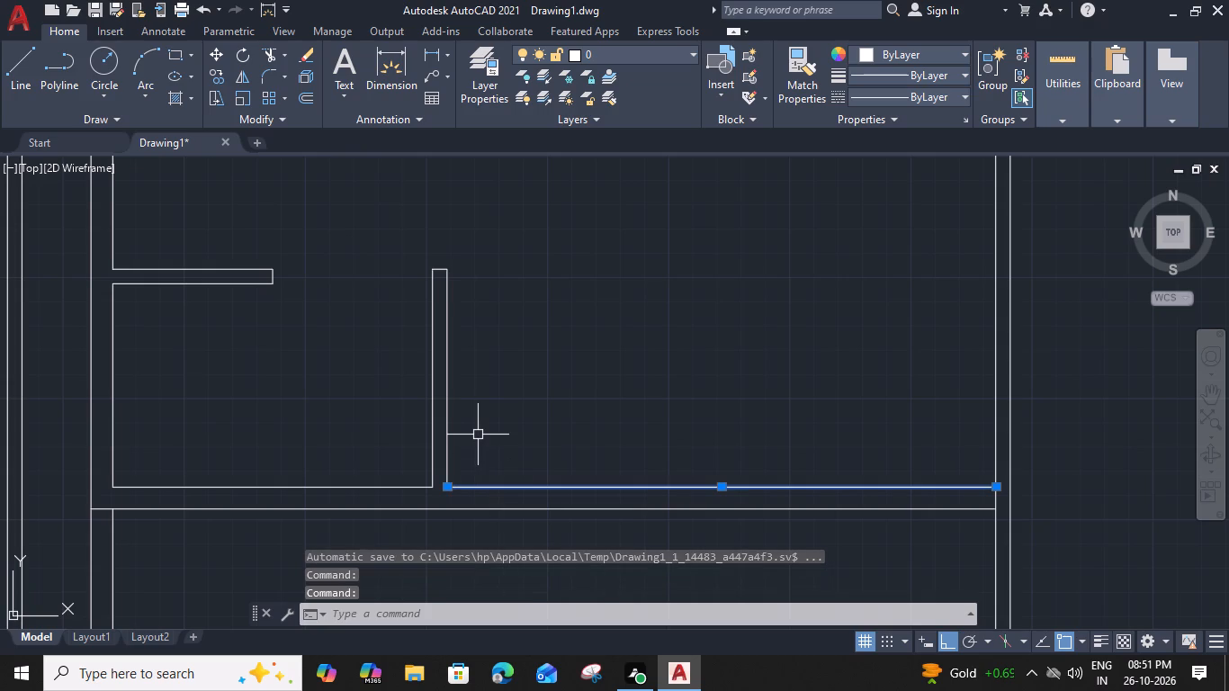
pyautogui.write('o')
pyautogui.press('space')
pyautogui.press('4')
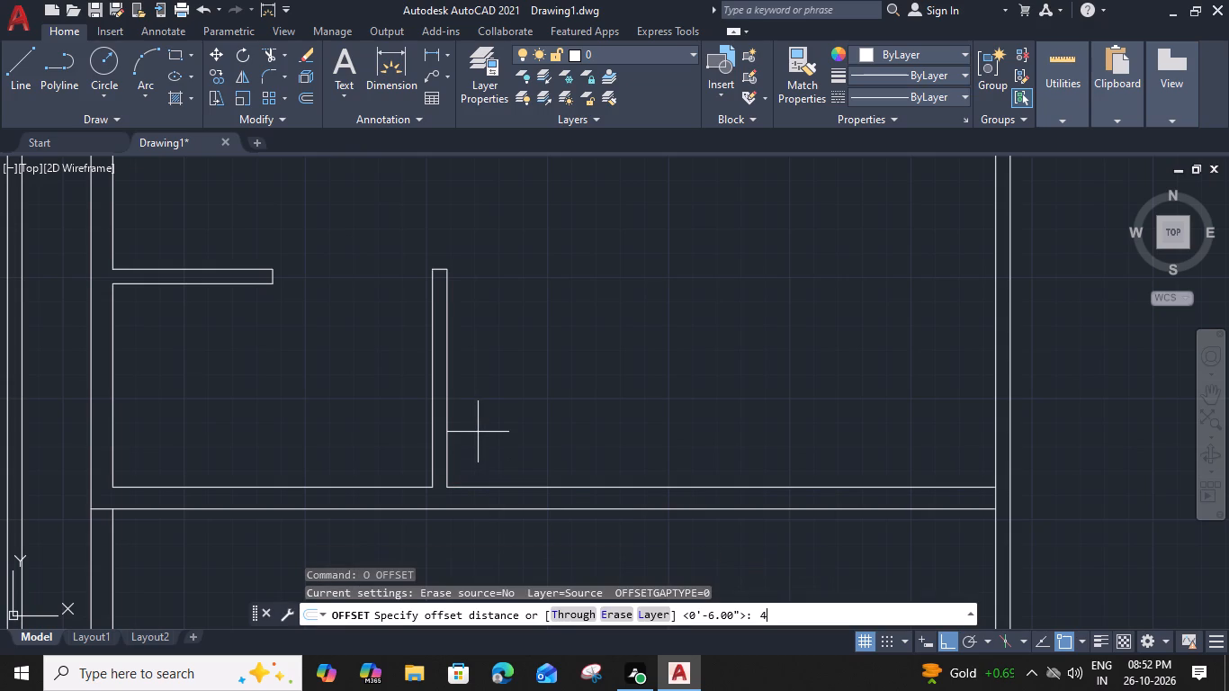
pyautogui.write('\'6"')
pyautogui.press('Return')
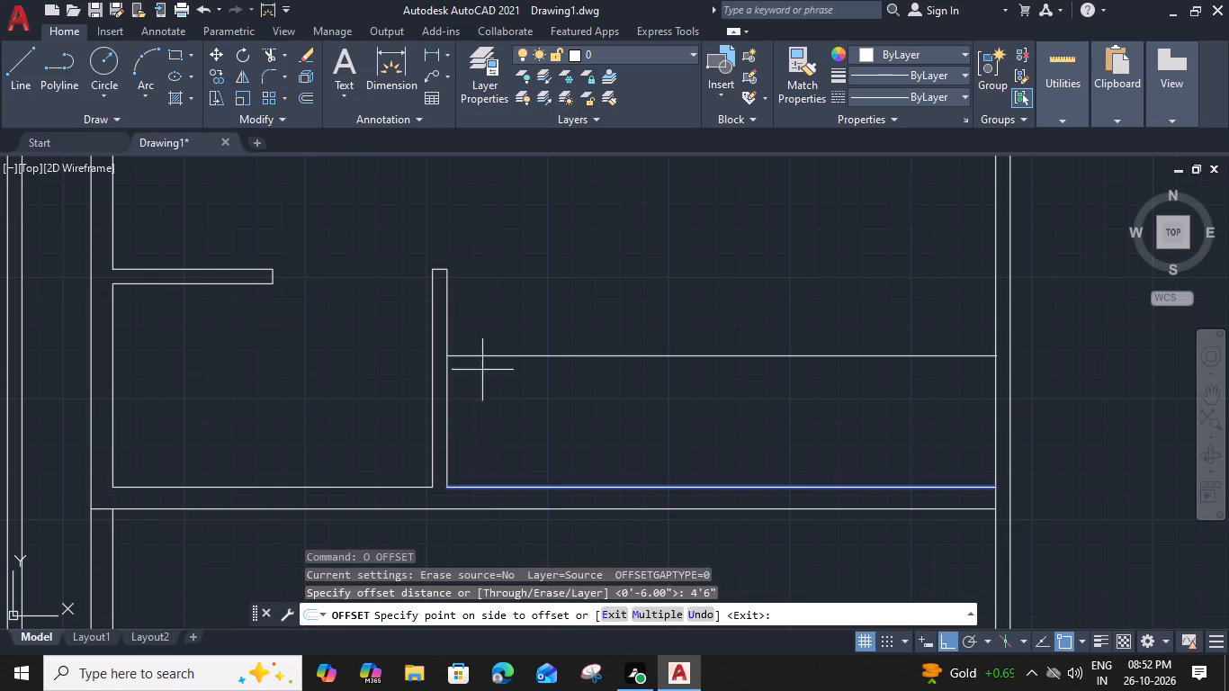
pyautogui.click(485, 355)
pyautogui.press('Escape')
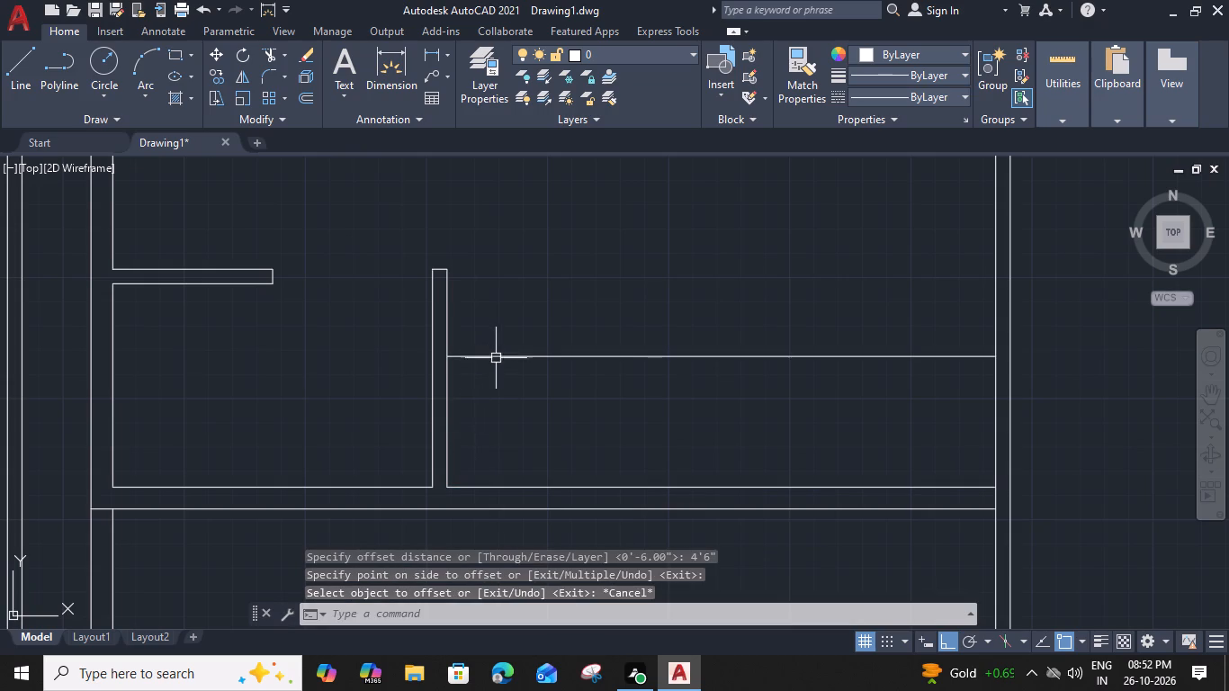
# Offset the new horizontal line 6" upward to form a wall.
pyautogui.click(520, 358)
pyautogui.write('o 6"')
pyautogui.press('Return')
pyautogui.click(514, 313)
pyautogui.press('Escape')
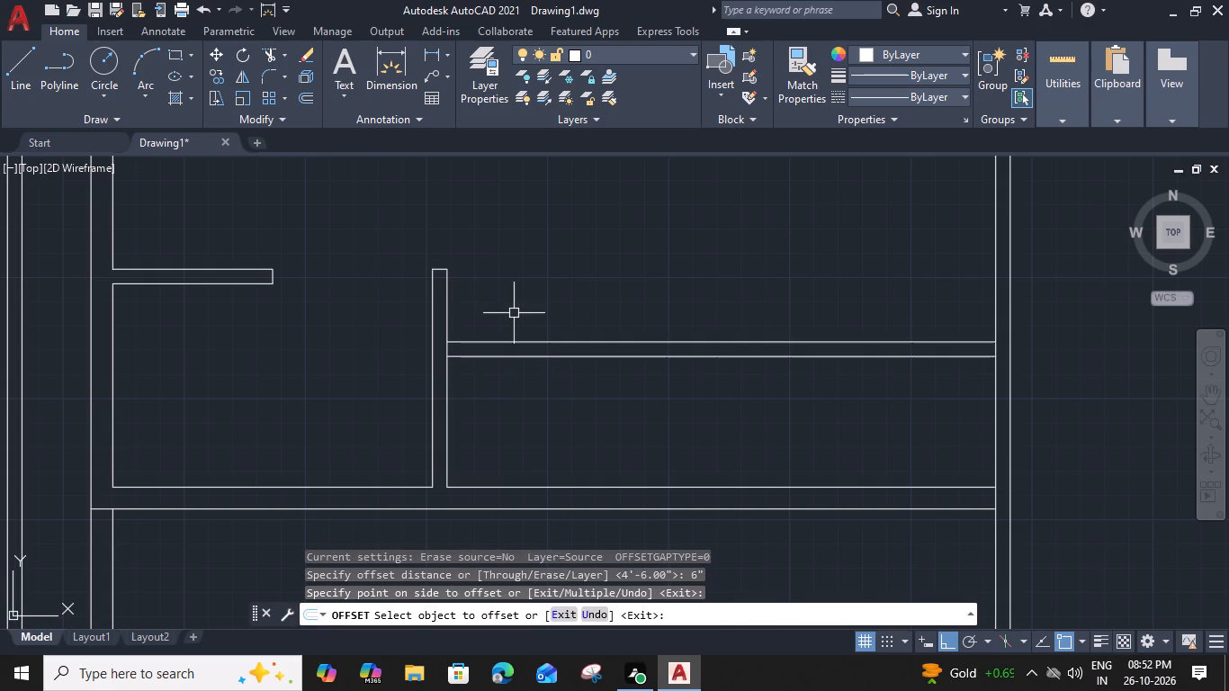
# Trim the vertical wall's right line between the two lines of the new 6" horizontal wall.
pyautogui.write('tr')
pyautogui.press('space')
pyautogui.scroll(1, 504, 338)
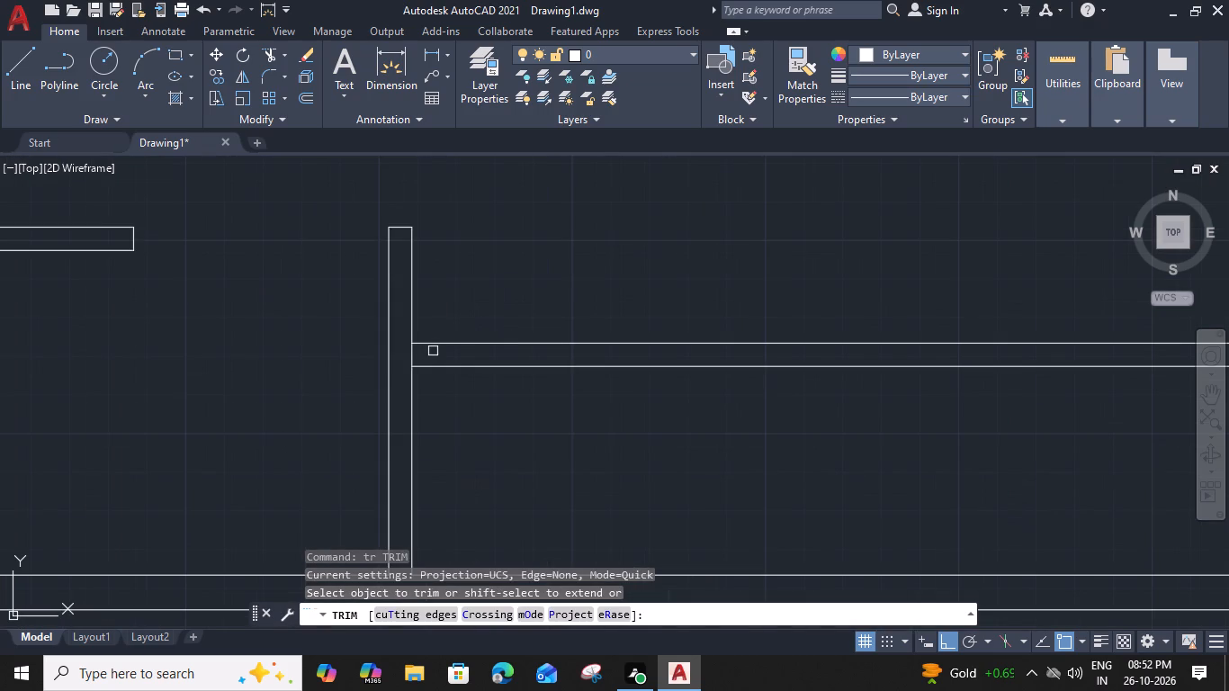
pyautogui.click(414, 354)
pyautogui.scroll(-2, 414, 354)
pyautogui.press('Escape')
# Offset the vertical wall's right line below the 6" horizontal wall 4' to the right.
pyautogui.click(411, 404)
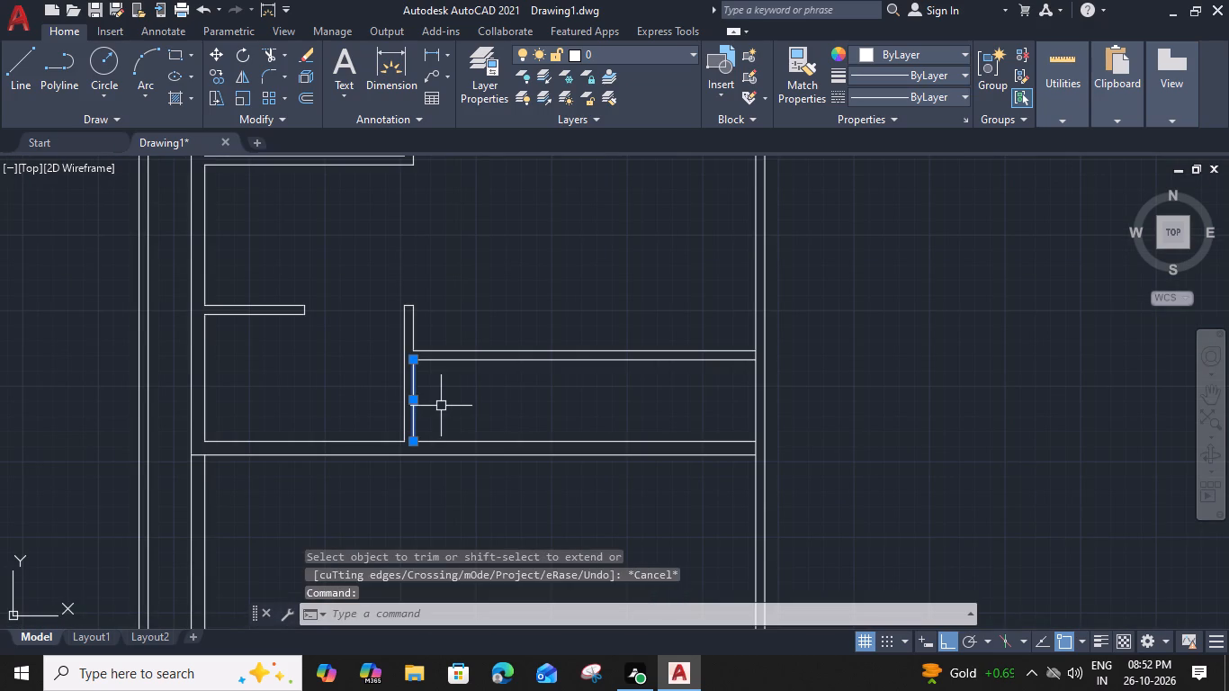
pyautogui.write('o')
pyautogui.press('space')
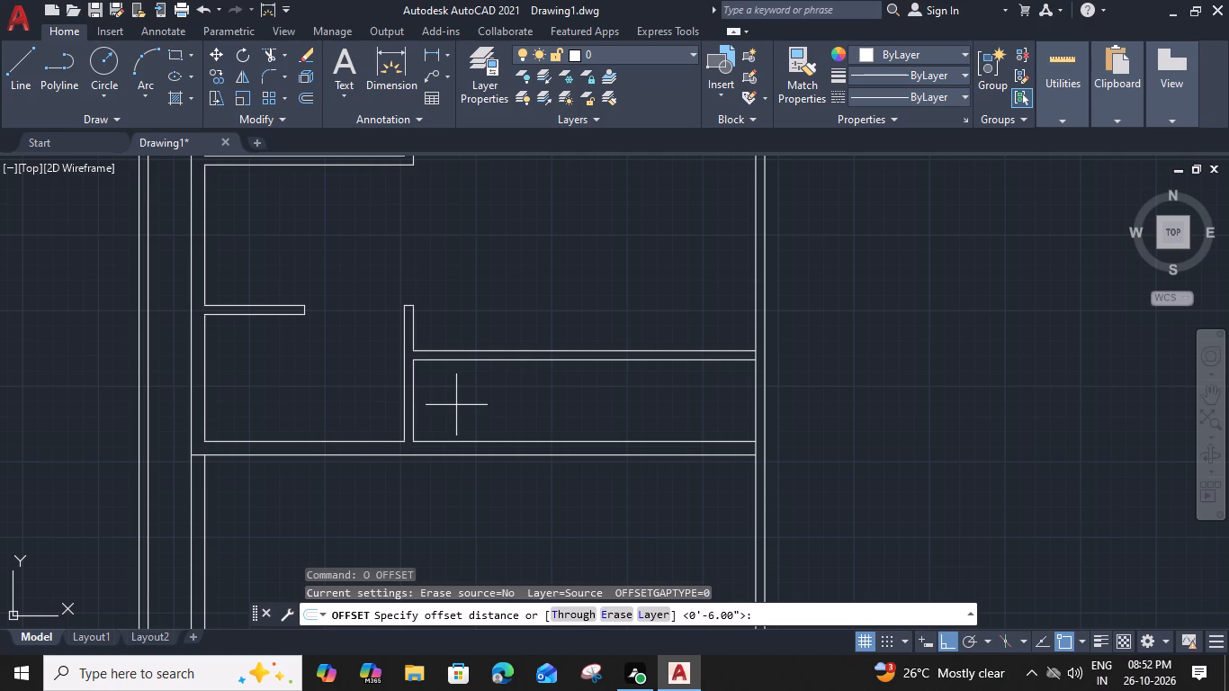
pyautogui.press('4')
pyautogui.write("'")
pyautogui.press('space')
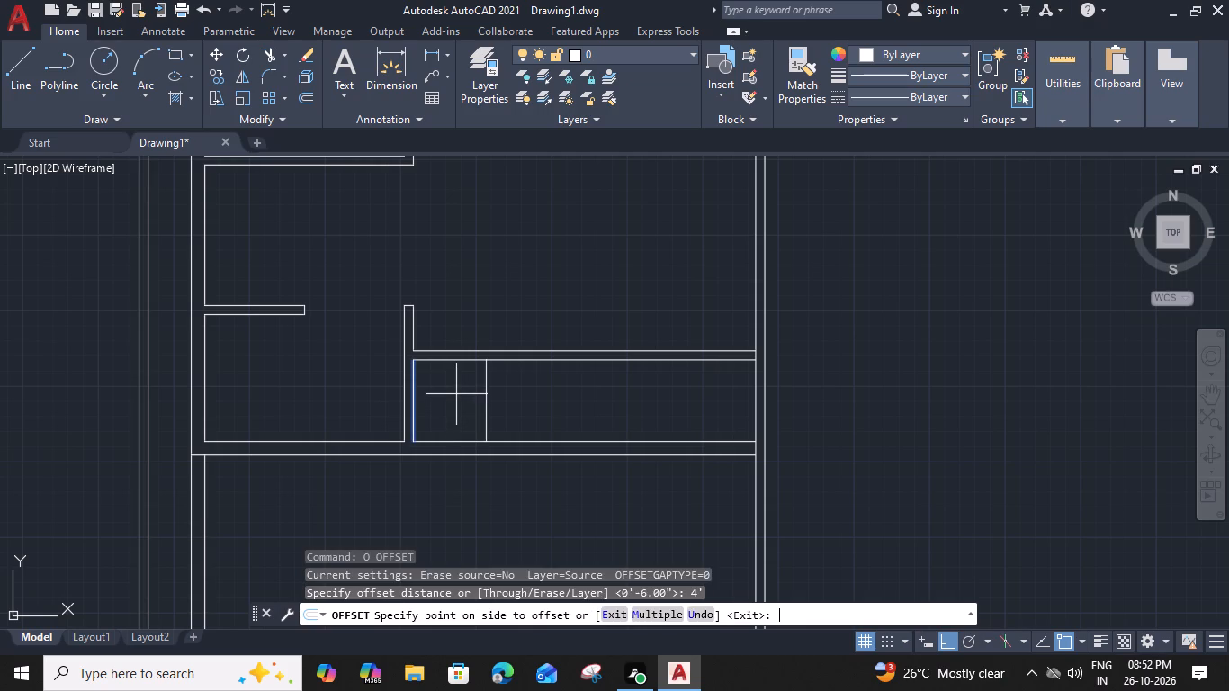
pyautogui.click(508, 397)
pyautogui.press('Escape')
# Offset the new vertical line 9" to the right to form the small room's right wall.
pyautogui.click(485, 394)
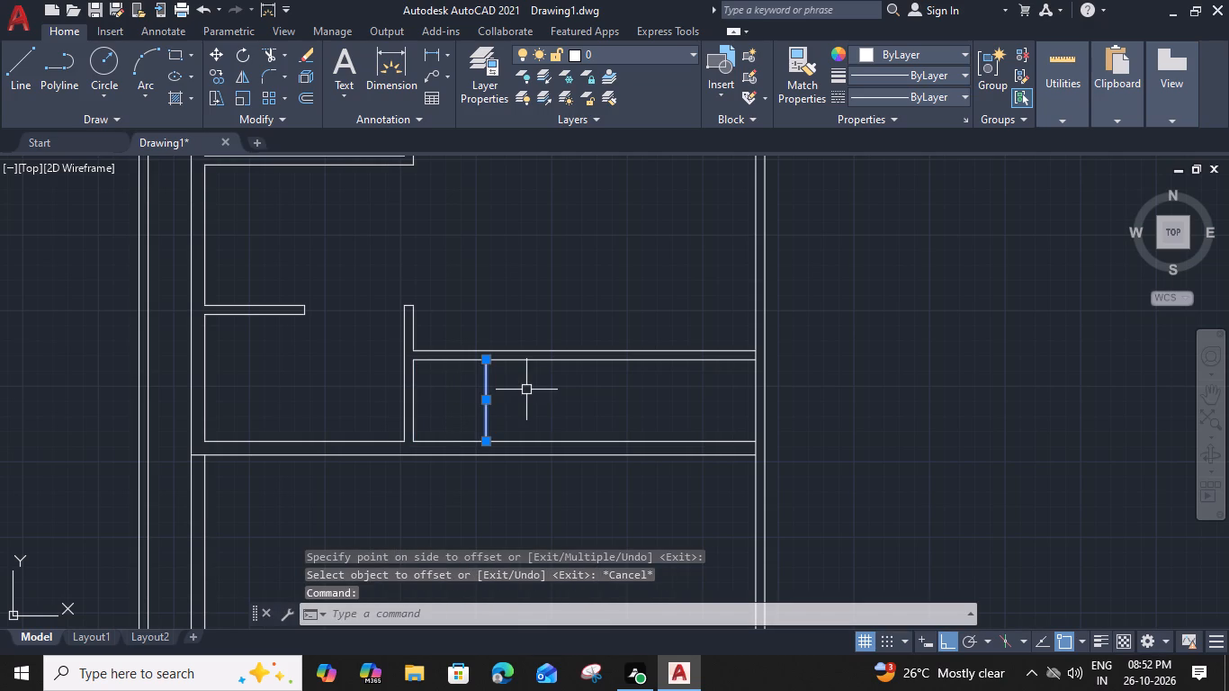
pyautogui.write('o')
pyautogui.press('space')
pyautogui.write('9"')
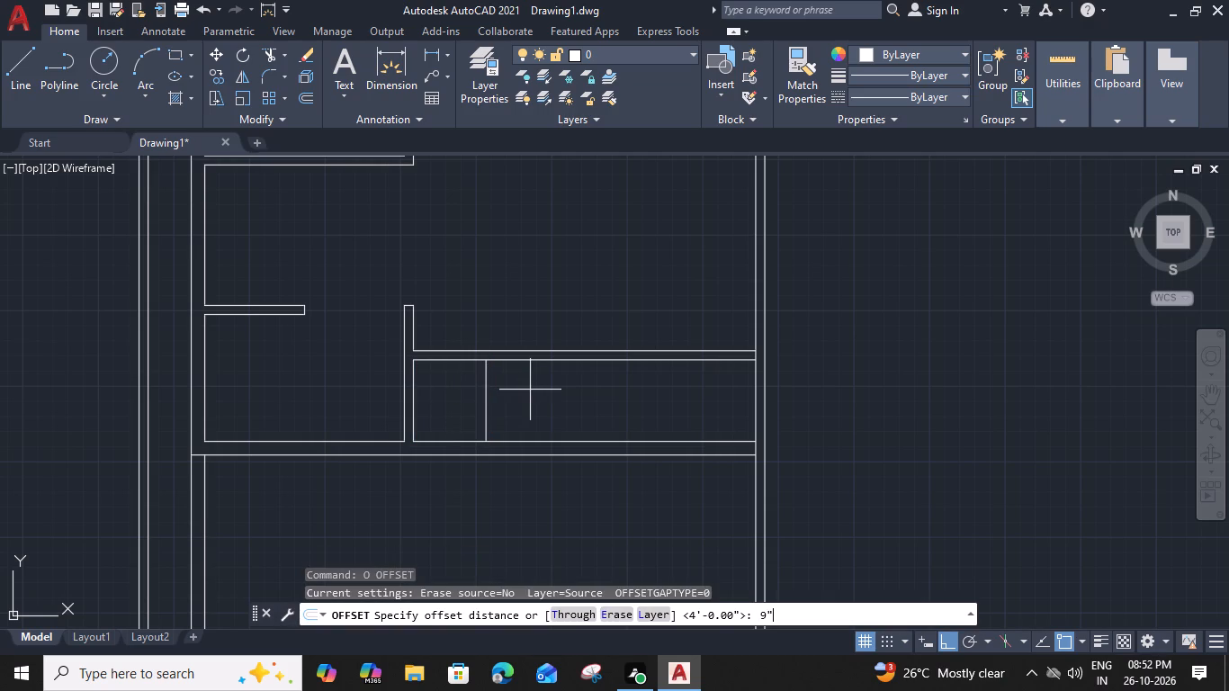
pyautogui.press('Return')
pyautogui.click(539, 395)
pyautogui.press('Escape')
pyautogui.moveTo(538, 392); pyautogui.dragTo(522, 390, button='middle')
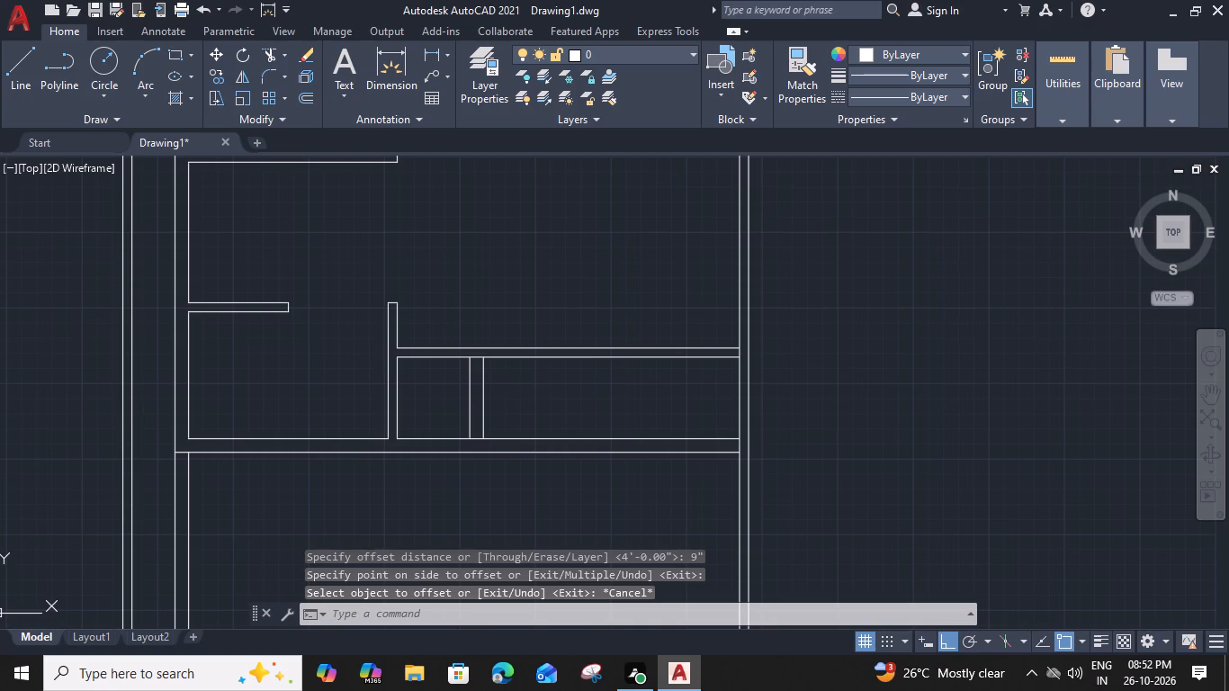
# Extend the vertical 9" wall's right line to the outer lines of the horizontal walls above and below.
pyautogui.write('ex')
pyautogui.press('space')
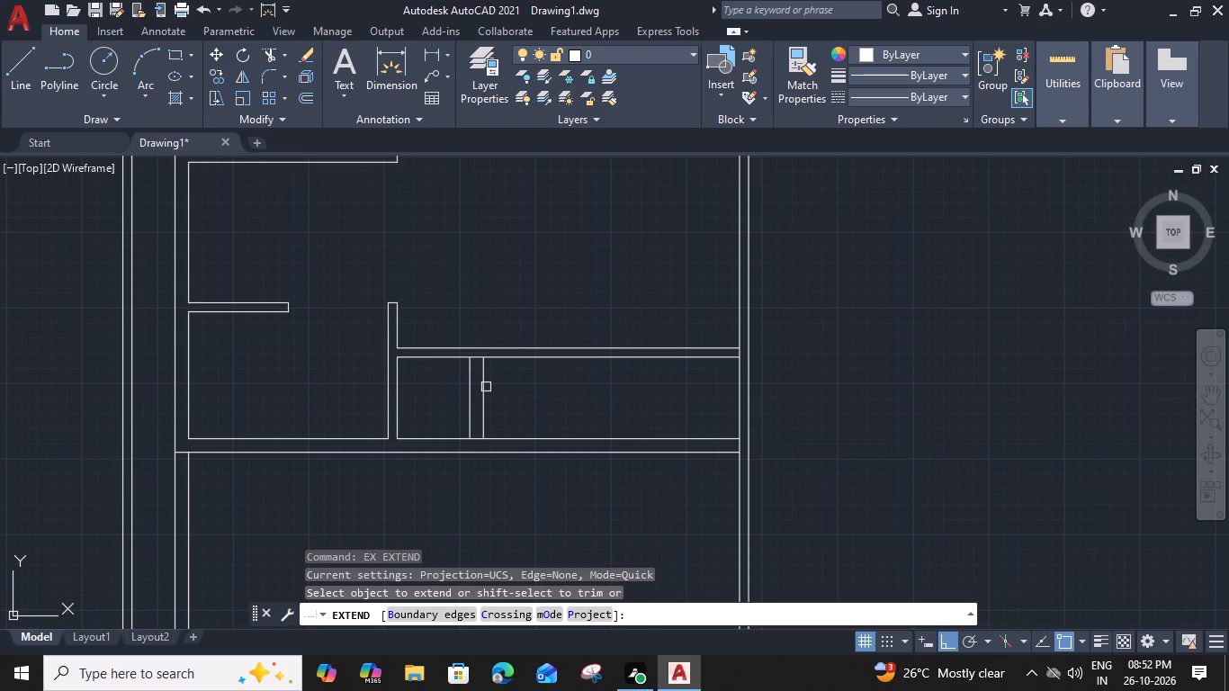
pyautogui.click(484, 386)
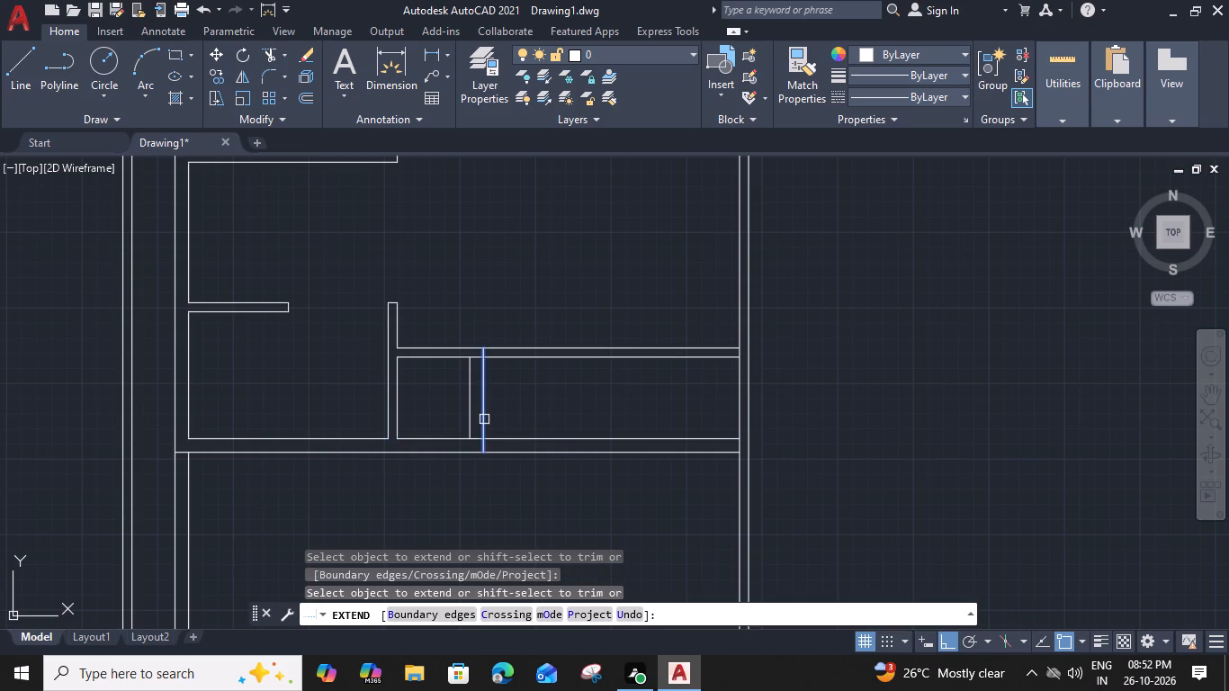
pyautogui.click(484, 419)
# Trim the inner lines of both horizontal walls between the vertical 9" wall's two lines.
pyautogui.scroll(2, 477, 443)
pyautogui.keyDown('shift'); pyautogui.click(477, 435); pyautogui.keyUp('shift')
pyautogui.scroll(-2, 477, 435)
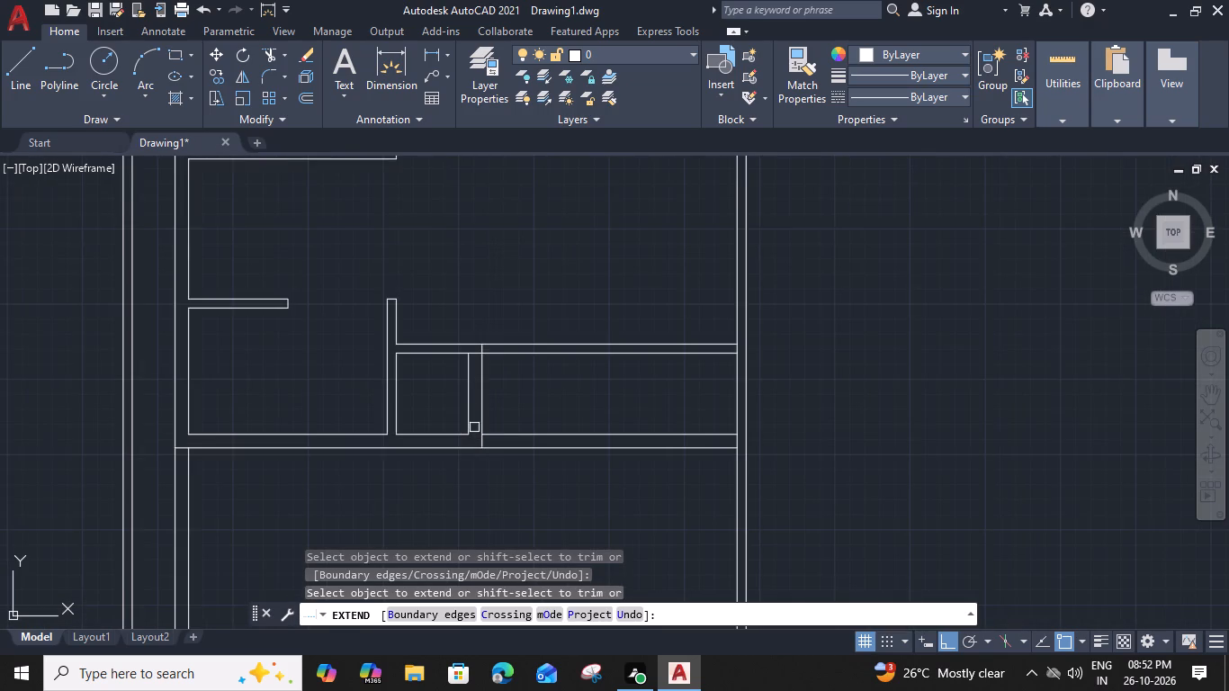
pyautogui.scroll(3, 474, 362)
pyautogui.keyDown('shift'); pyautogui.click(478, 334); pyautogui.keyUp('shift')
pyautogui.keyDown('shift'); pyautogui.click(478, 319); pyautogui.keyUp('shift')
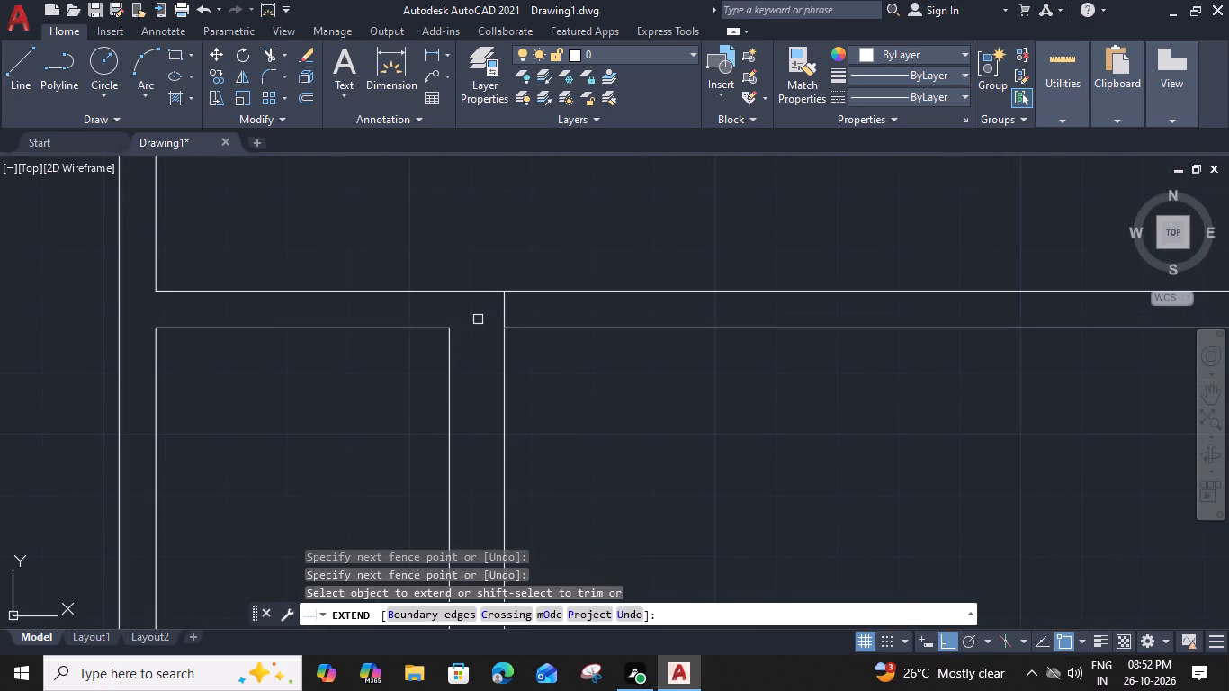
# Trim both 6" wall lines right of the vertical 9" wall, and extend the upper one back to the right boundary wall.
pyautogui.scroll(-2, 478, 319)
pyautogui.moveTo(483, 381); pyautogui.dragTo(482, 418, button='middle')
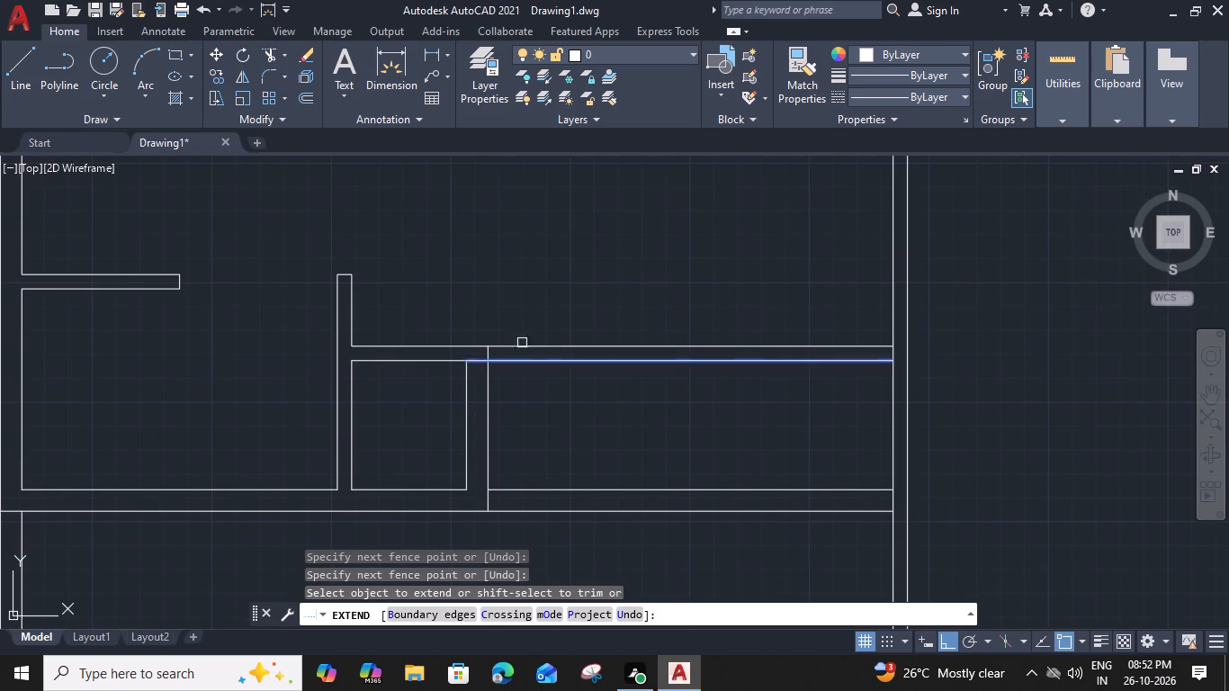
pyautogui.click(542, 319)
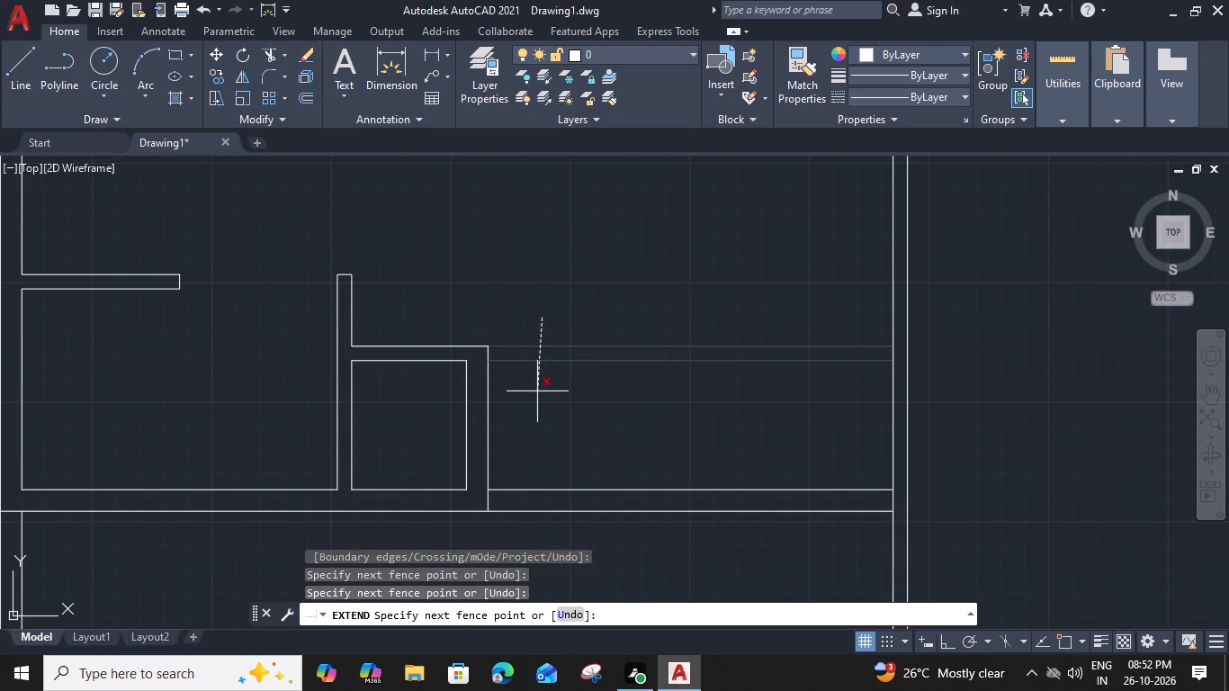
pyautogui.keyDown('shift'); pyautogui.click(537, 391); pyautogui.keyUp('shift')
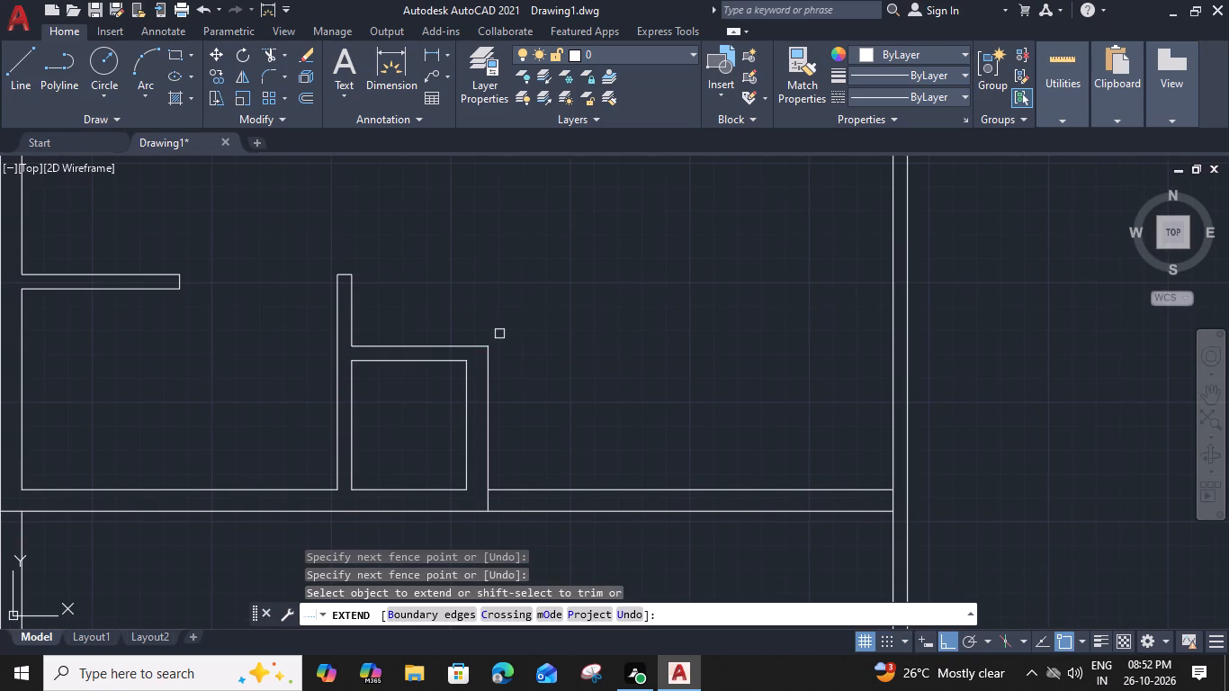
pyautogui.click(466, 345)
pyautogui.press('Escape')
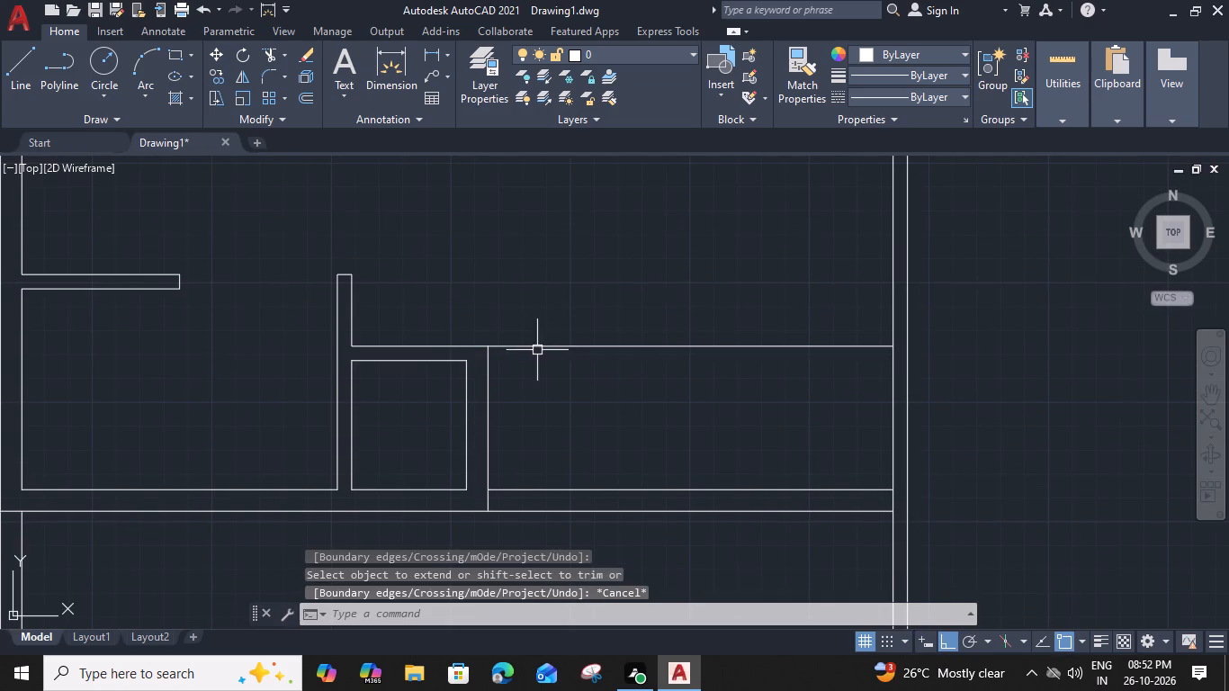
# Offset the horizontal line above the small room 9" downward.
pyautogui.click(550, 341)
pyautogui.click(546, 381)
pyautogui.press('o')
pyautogui.press('space')
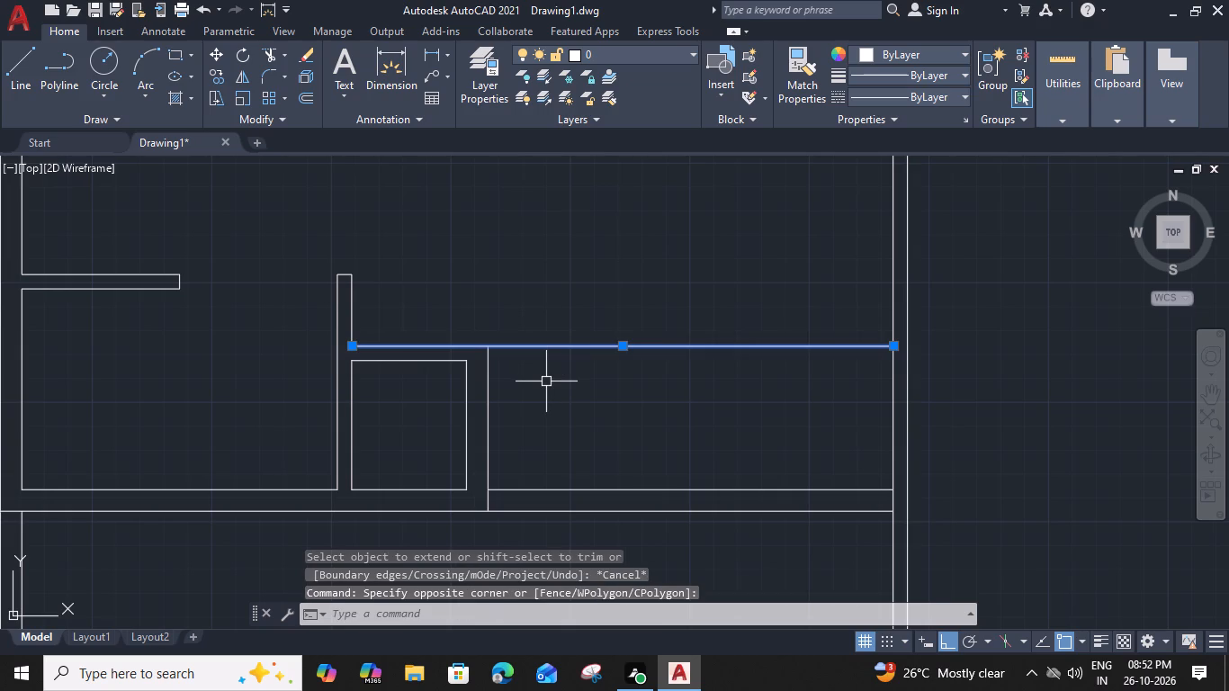
pyautogui.press('9')
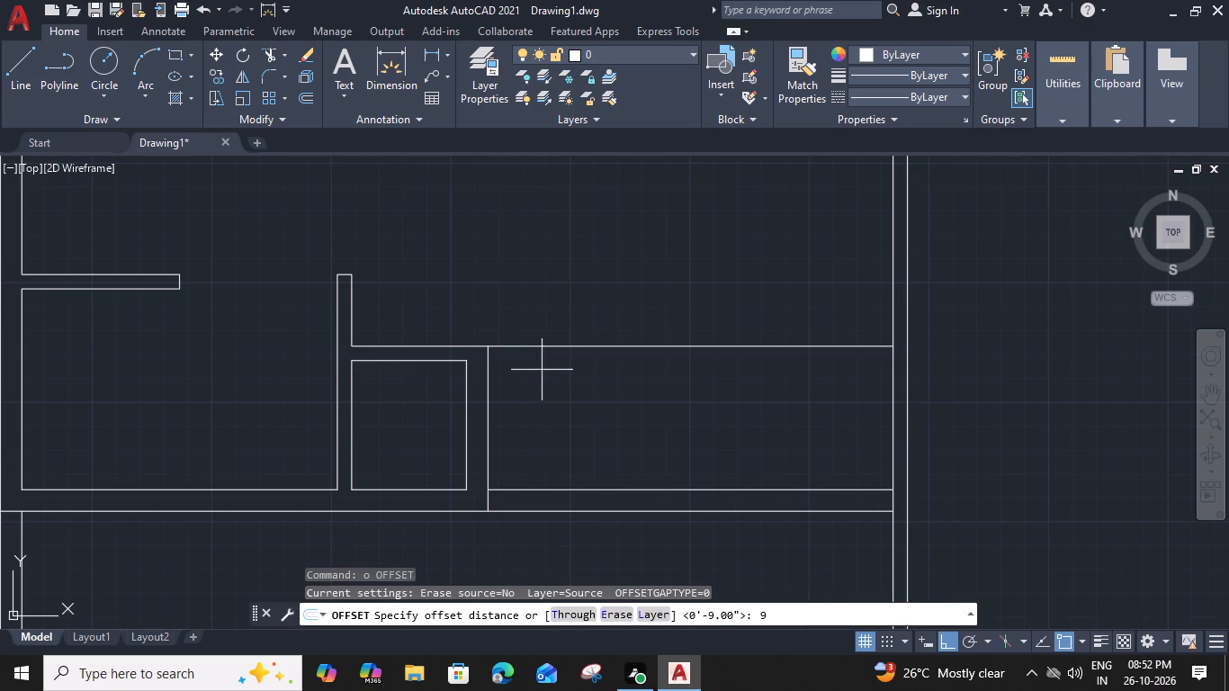
pyautogui.hotkey('shift', '"')
pyautogui.press('Return')
pyautogui.click(534, 410)
pyautogui.press('Escape')
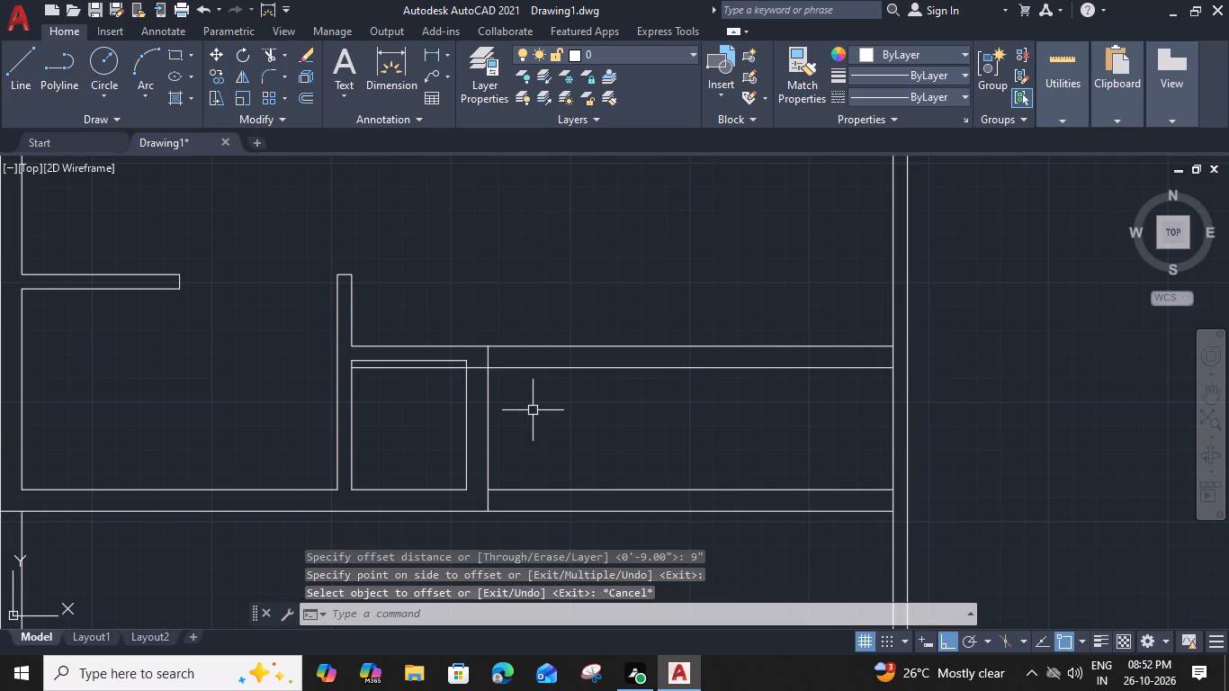
# Trim the new offset line inside the small room and across its right 9" wall.
pyautogui.write('tr')
pyautogui.press('space')
pyautogui.scroll(1, 496, 390)
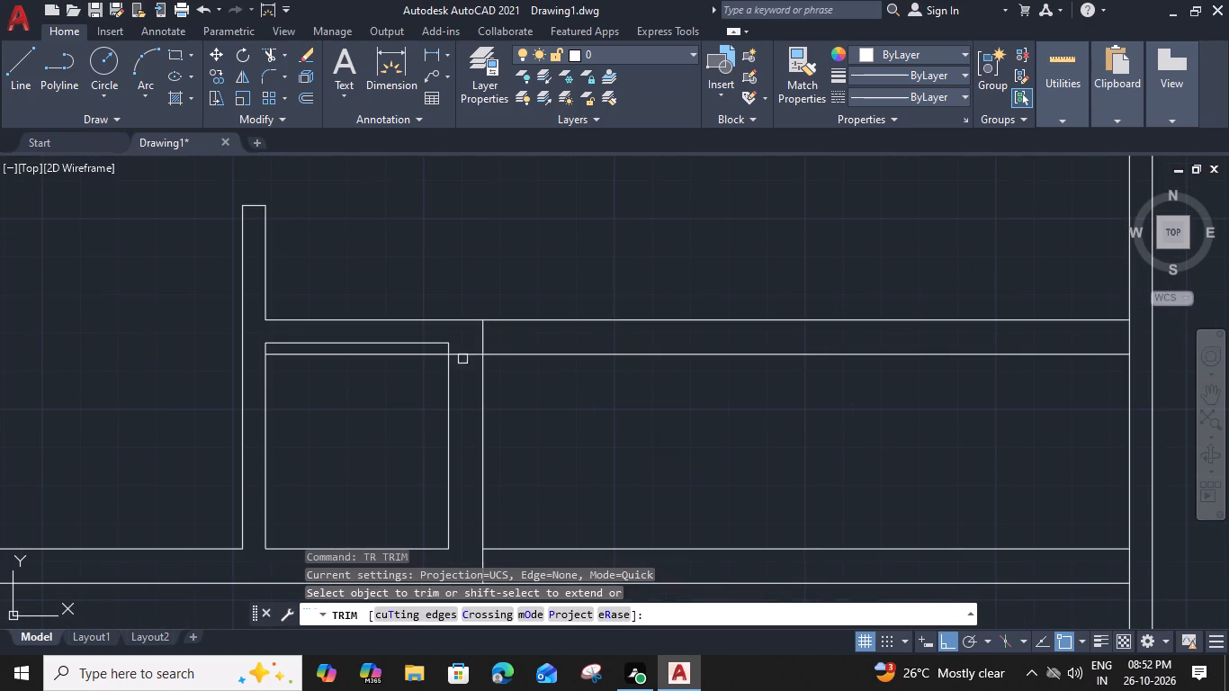
pyautogui.click(462, 353)
pyautogui.click(421, 356)
pyautogui.scroll(-1, 424, 356)
# Trim both lines of the lower horizontal wall between the small room and the right boundary wall.
pyautogui.moveTo(543, 420); pyautogui.dragTo(547, 410, button='middle')
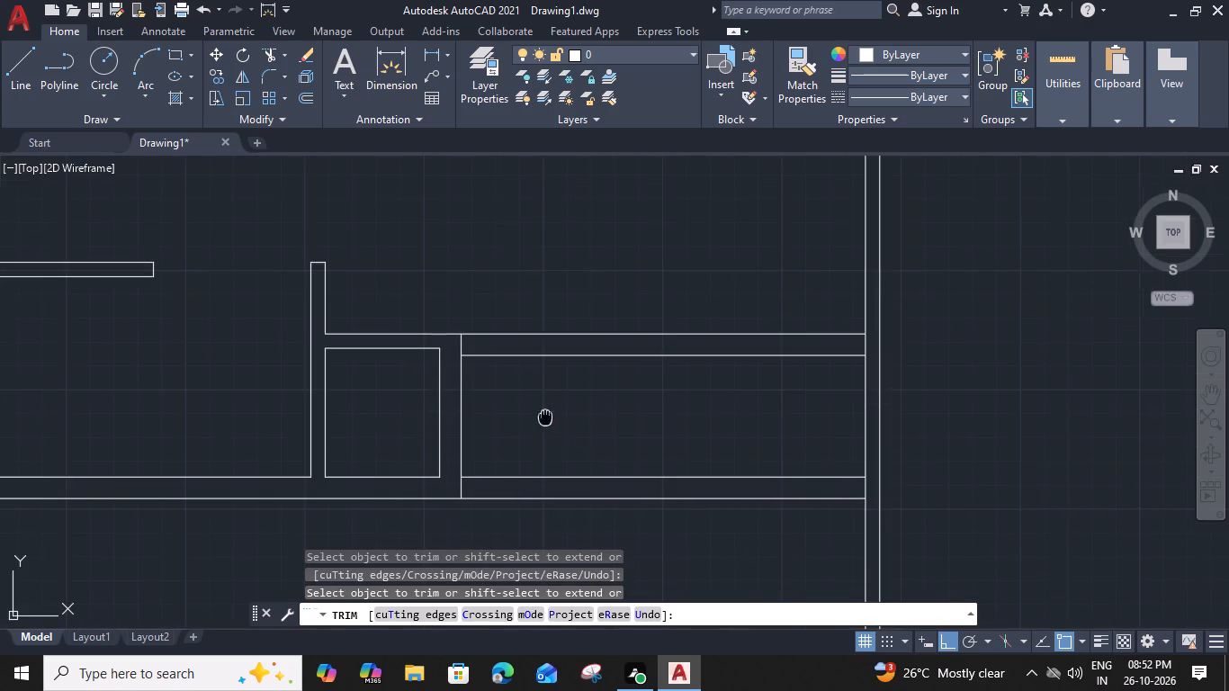
pyautogui.moveTo(547, 410); pyautogui.dragTo(529, 367, button='middle')
pyautogui.click(537, 385)
pyautogui.click(531, 483)
pyautogui.moveTo(783, 436); pyautogui.dragTo(667, 504, button='middle')
pyautogui.scroll(-3, 729, 424)
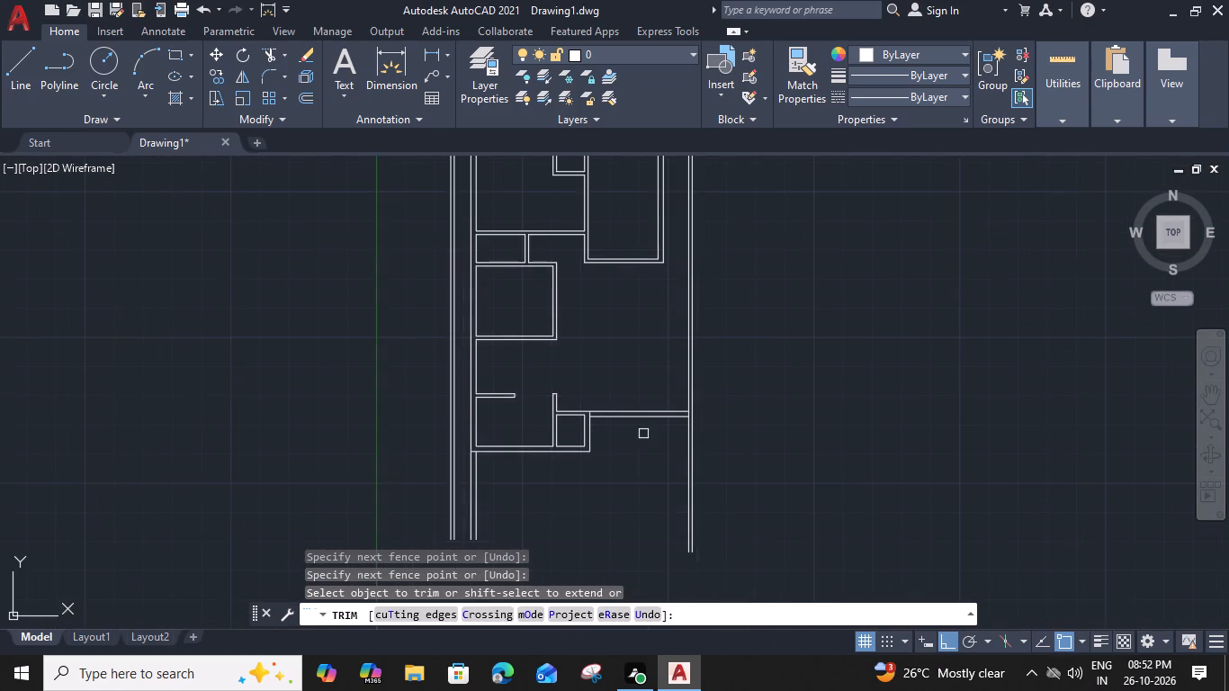
# Extend both lines of the upper right room's outer wall down to the lower horizontal wall, and trim that wall beyond them.
pyautogui.moveTo(641, 434); pyautogui.dragTo(636, 453, button='middle')
pyautogui.keyDown('shift'); pyautogui.click(668, 245); pyautogui.keyUp('shift')
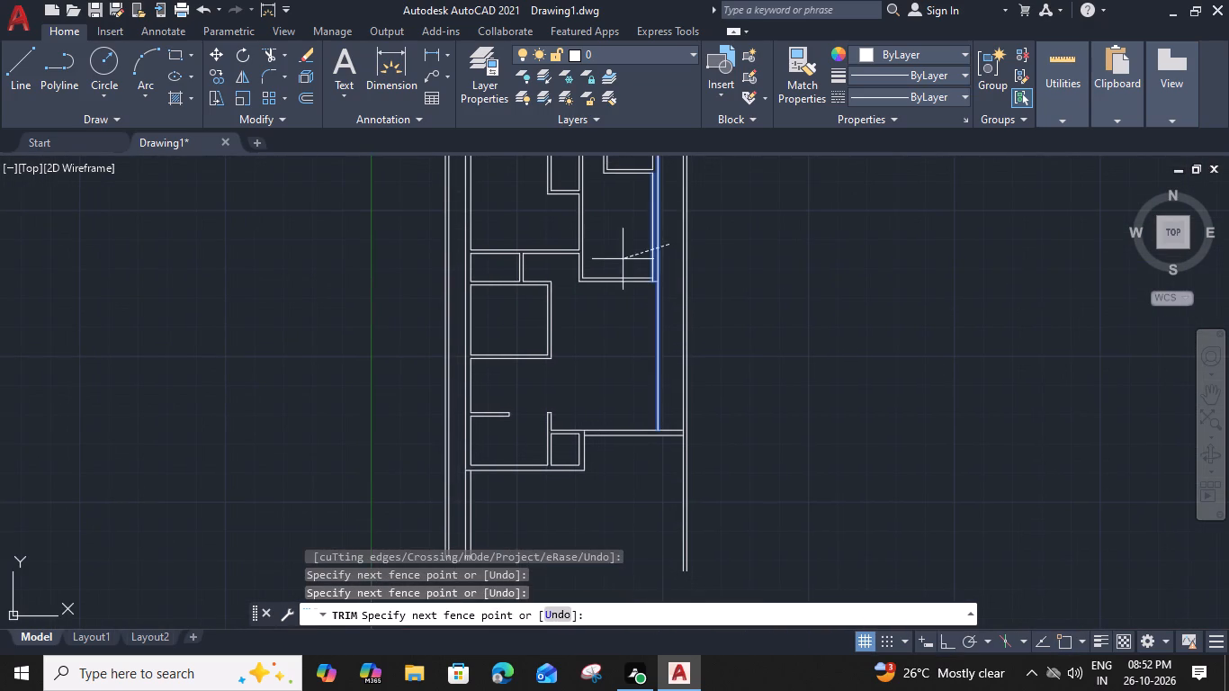
pyautogui.keyDown('shift'); pyautogui.click(623, 259); pyautogui.keyUp('shift')
pyautogui.keyDown('shift'); pyautogui.click(652, 258); pyautogui.keyUp('shift')
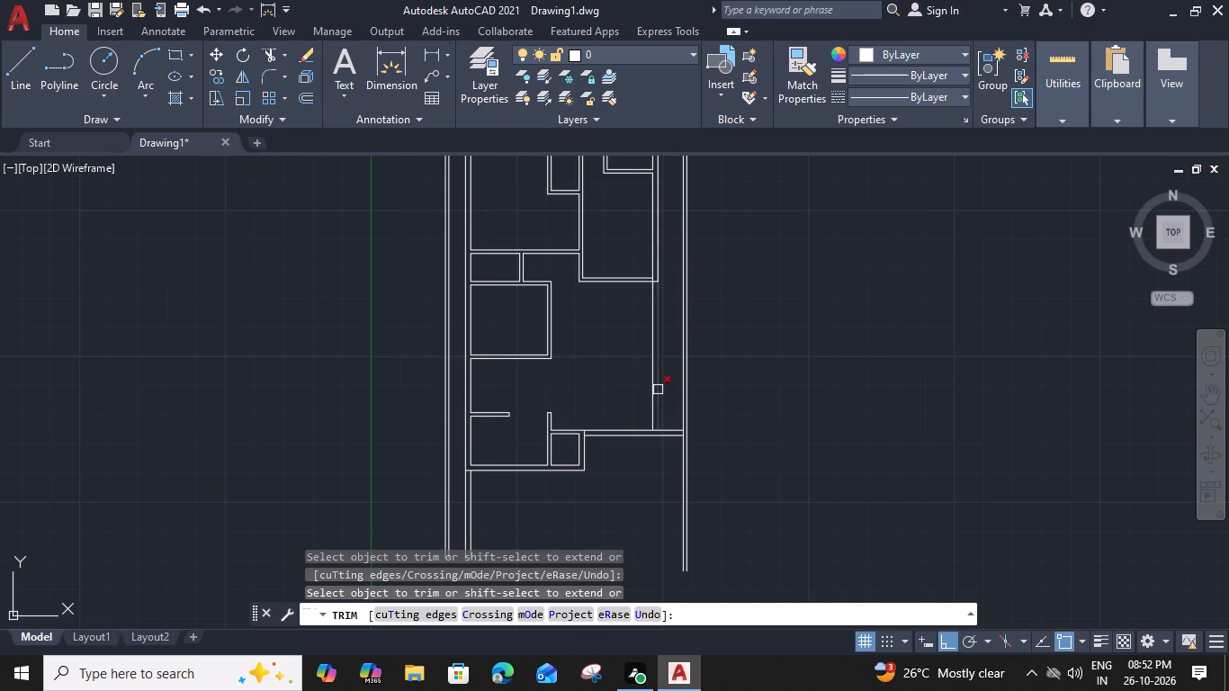
pyautogui.keyDown('shift'); pyautogui.click(658, 390); pyautogui.keyUp('shift')
pyautogui.click(674, 416)
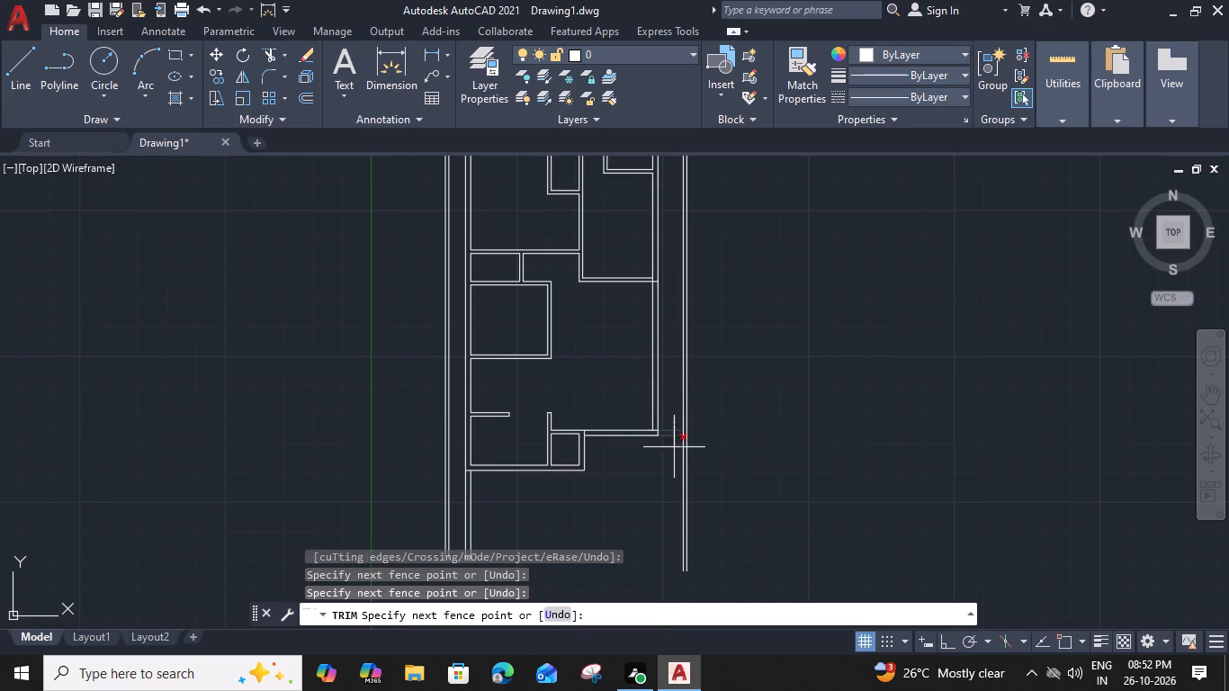
pyautogui.click(674, 447)
# Trim the overlapping line pieces where the upper right room's bottom wall meets the extended right wall.
pyautogui.scroll(3, 660, 249)
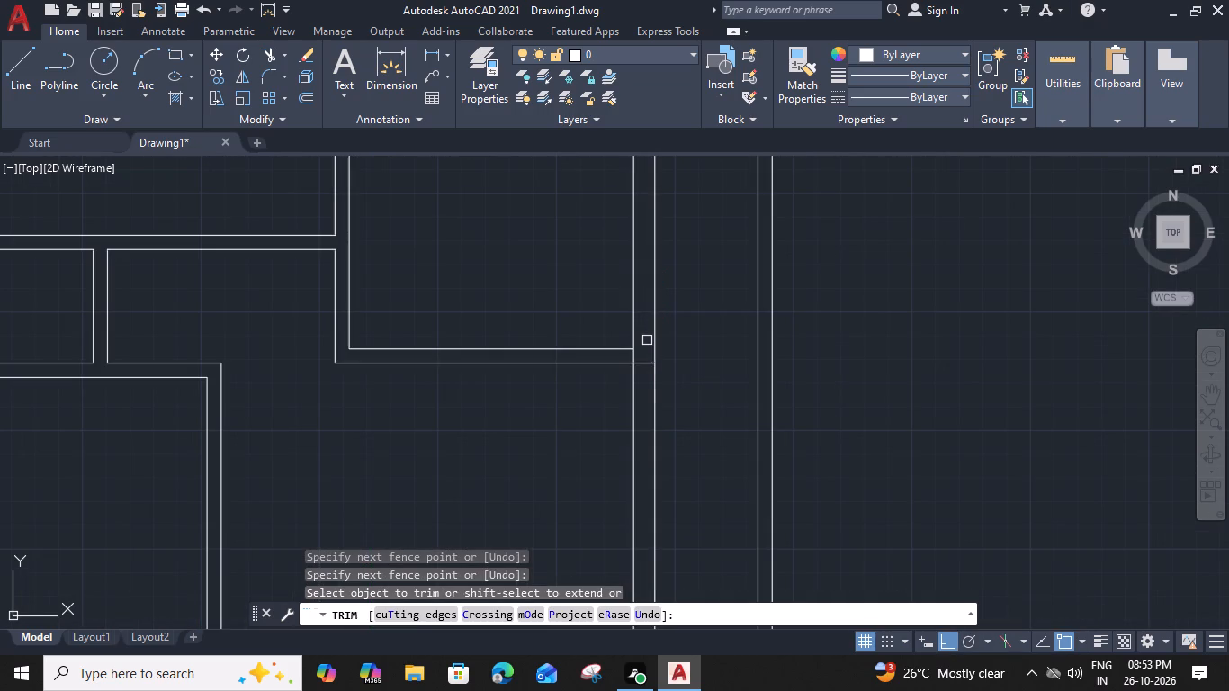
pyautogui.click(643, 363)
pyautogui.scroll(1, 638, 355)
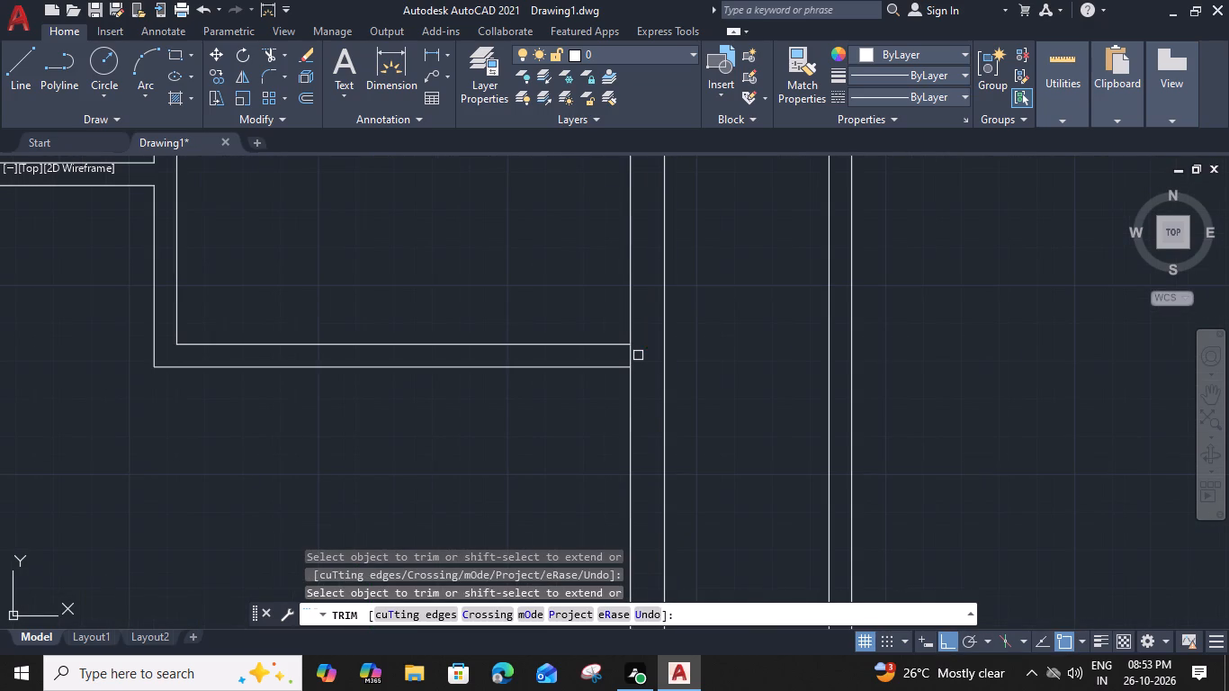
pyautogui.click(631, 351)
# Trim the leftover stubs at the right wall's lower corner and where the lower horizontal wall meets the small room's right wall.
pyautogui.scroll(-3, 631, 351)
pyautogui.moveTo(570, 453); pyautogui.dragTo(579, 293, button='middle')
pyautogui.scroll(1, 618, 474)
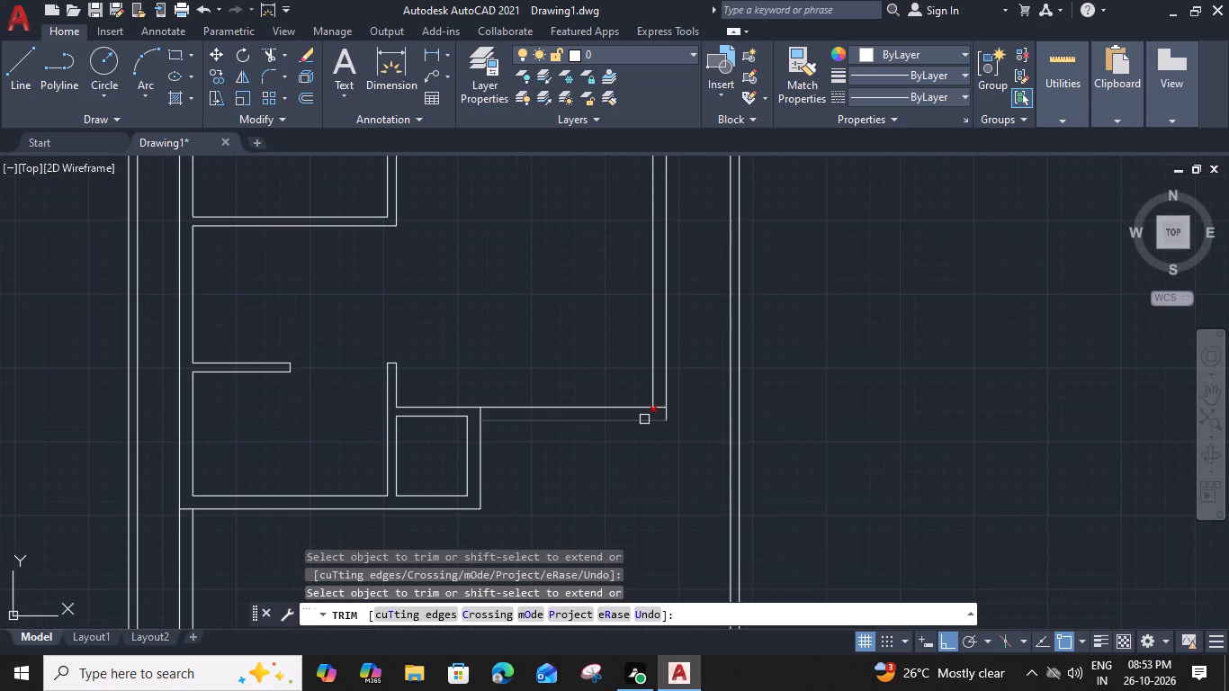
pyautogui.scroll(1, 644, 419)
pyautogui.click(673, 405)
pyautogui.scroll(-2, 673, 405)
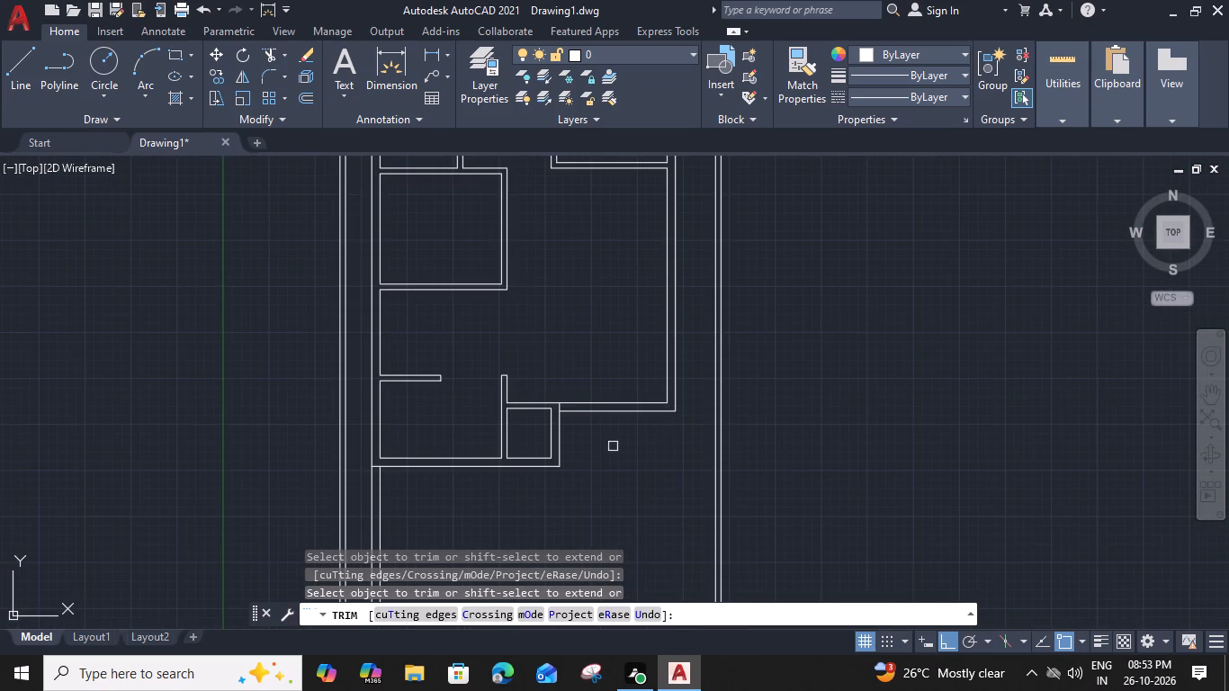
pyautogui.moveTo(614, 446); pyautogui.dragTo(747, 436, button='middle')
pyautogui.scroll(3, 701, 407)
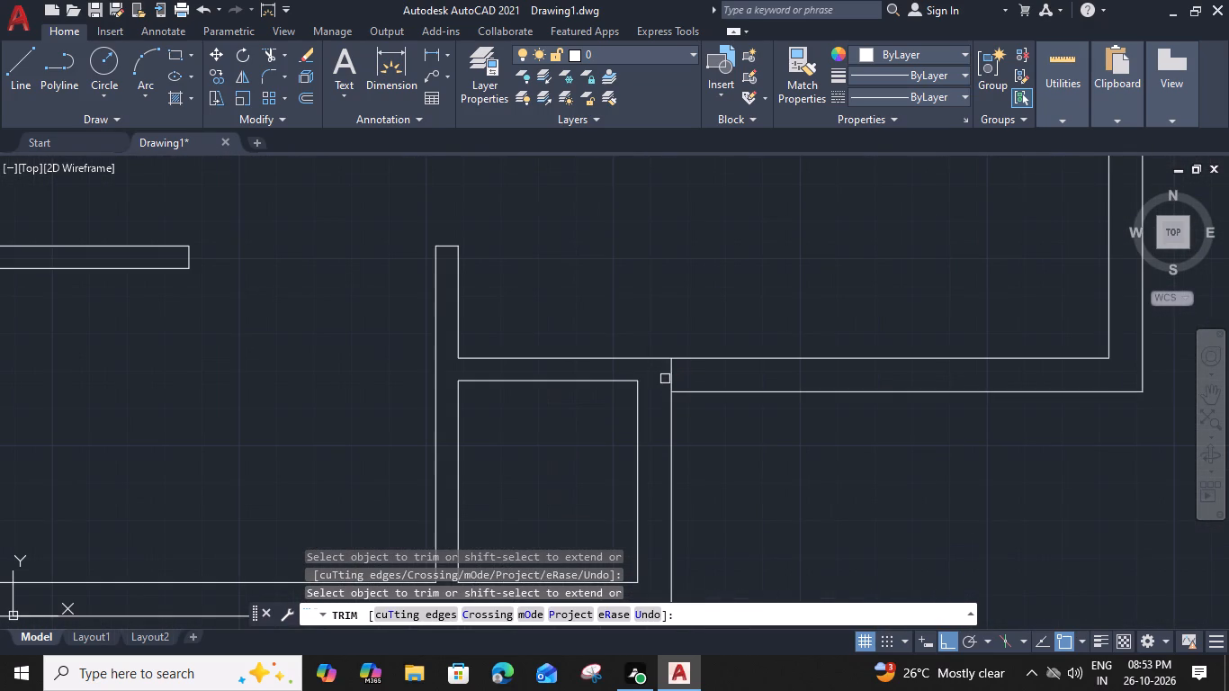
pyautogui.click(669, 378)
pyautogui.scroll(-2, 669, 378)
pyautogui.moveTo(540, 462); pyautogui.dragTo(628, 464, button='middle')
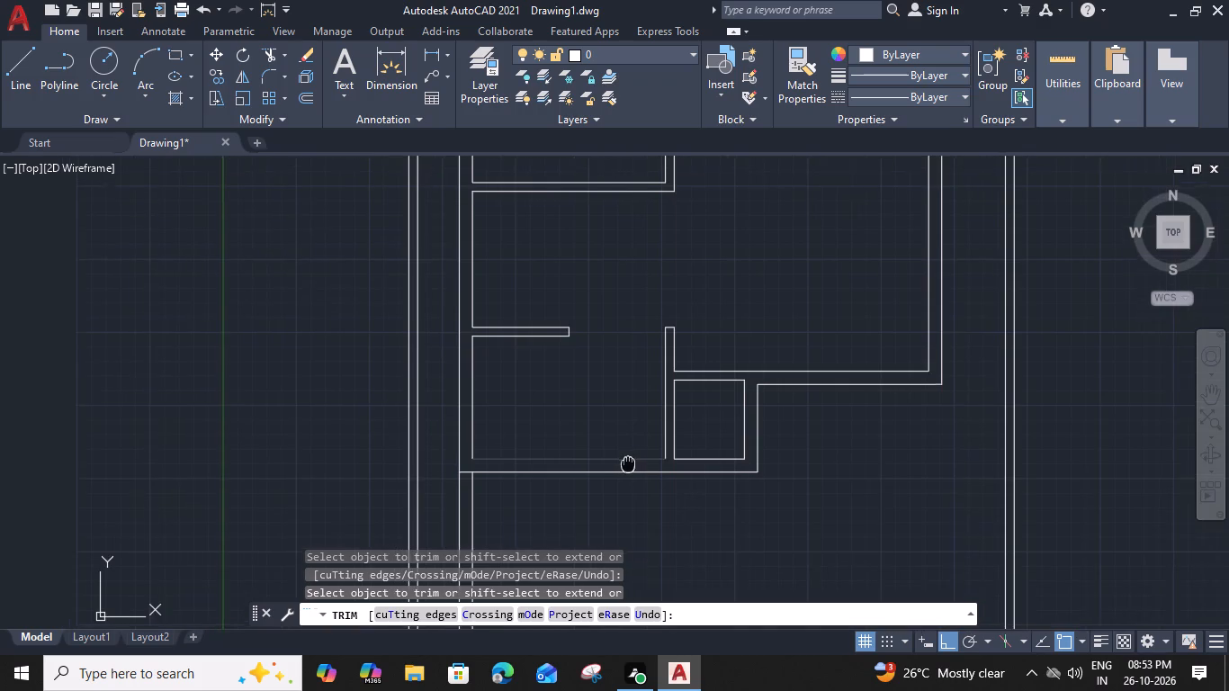
pyautogui.moveTo(628, 464); pyautogui.dragTo(626, 483, button='middle')
pyautogui.press('Escape')
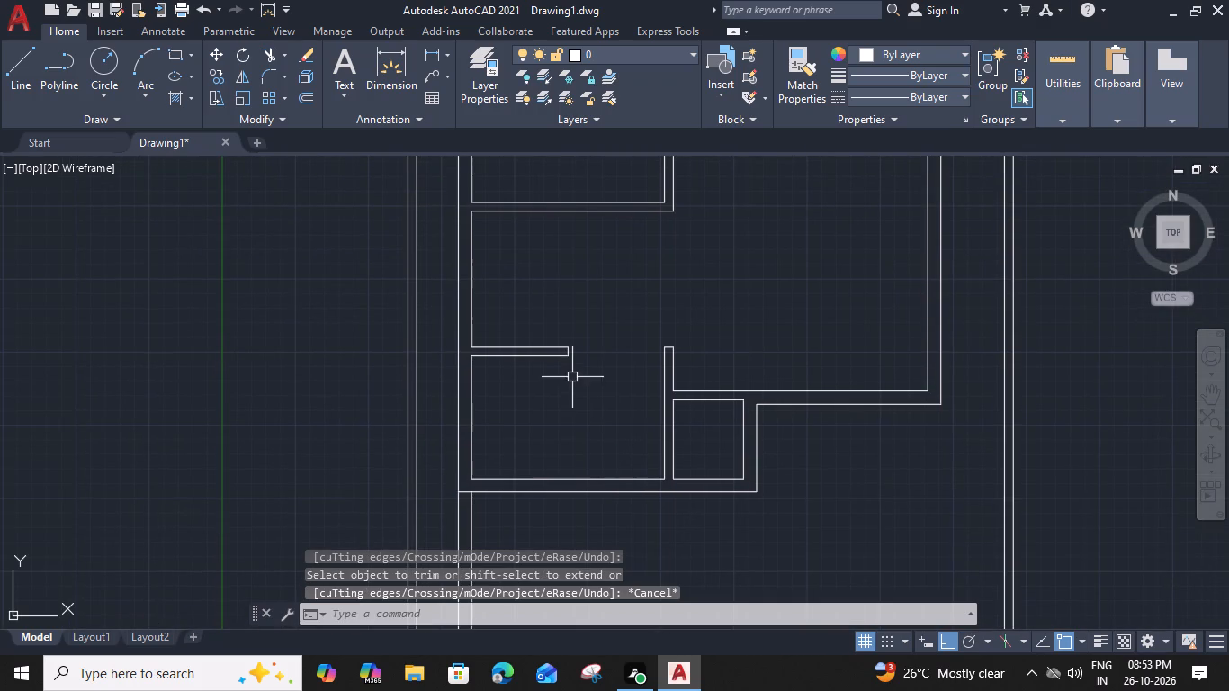
# Draw short lines across the narrow top room's left wall at its bottom and across the right end of the large left room's bottom wall.
pyautogui.scroll(-1, 629, 283)
pyautogui.moveTo(629, 285); pyautogui.dragTo(534, 543, button='middle')
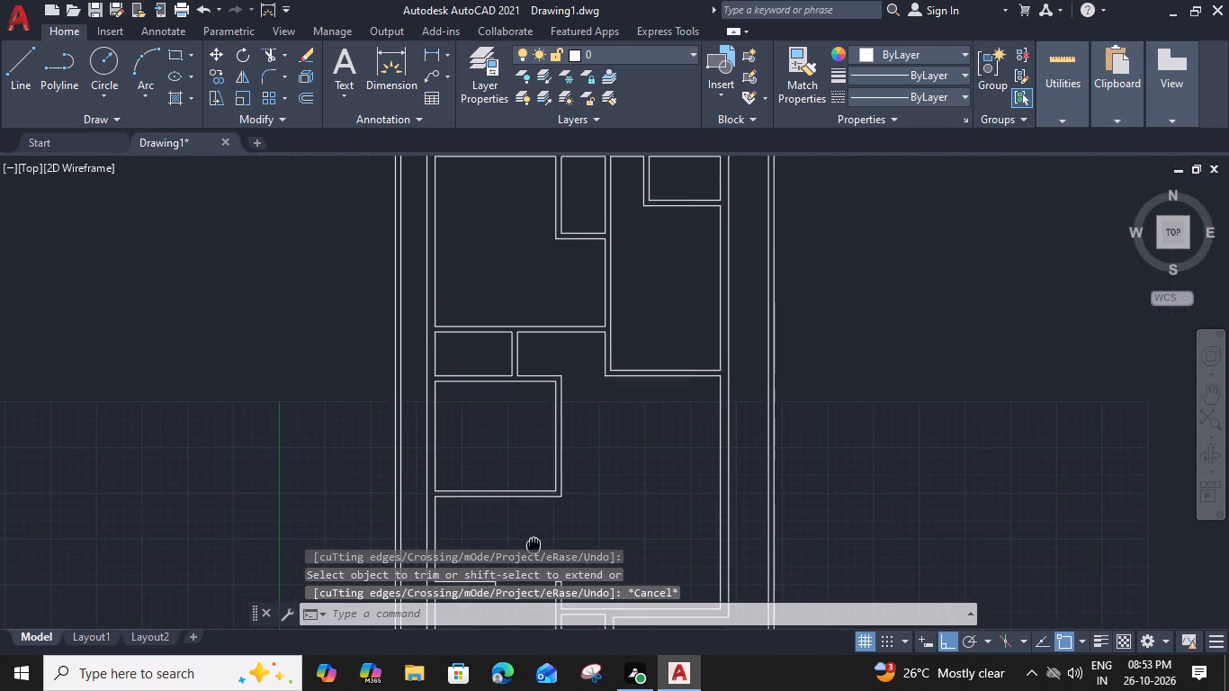
pyautogui.moveTo(572, 226); pyautogui.dragTo(569, 250, button='middle')
pyautogui.write('l')
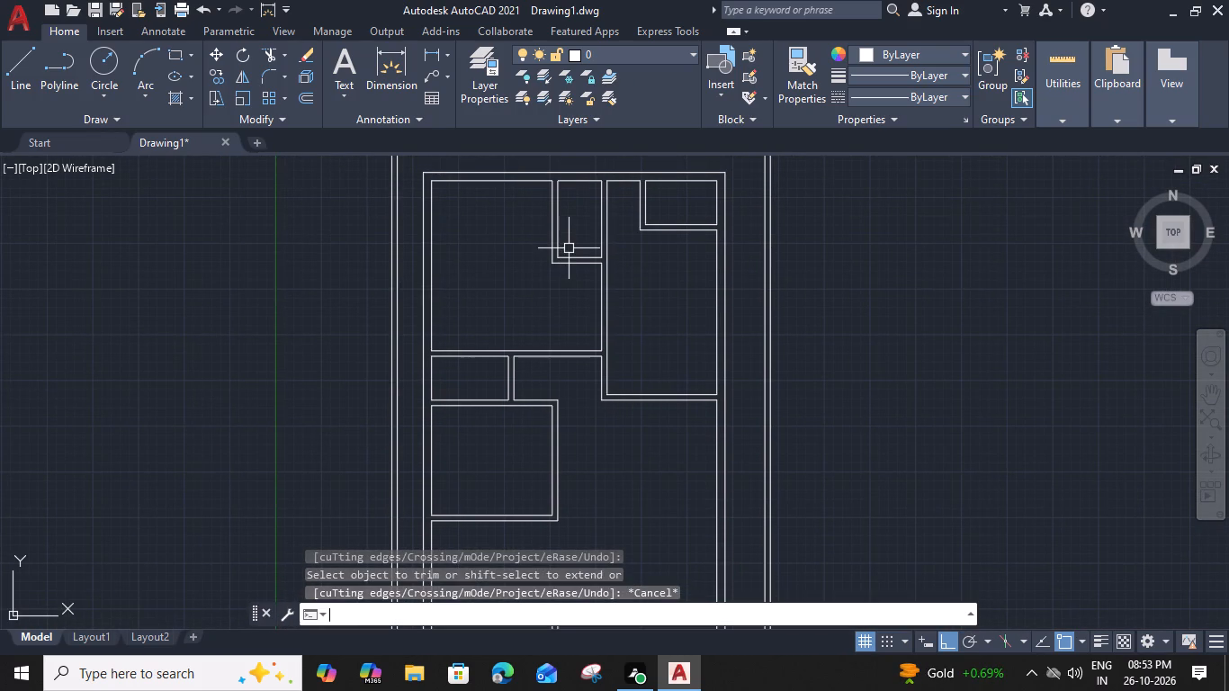
pyautogui.press('space')
pyautogui.scroll(2, 569, 248)
pyautogui.click(536, 270)
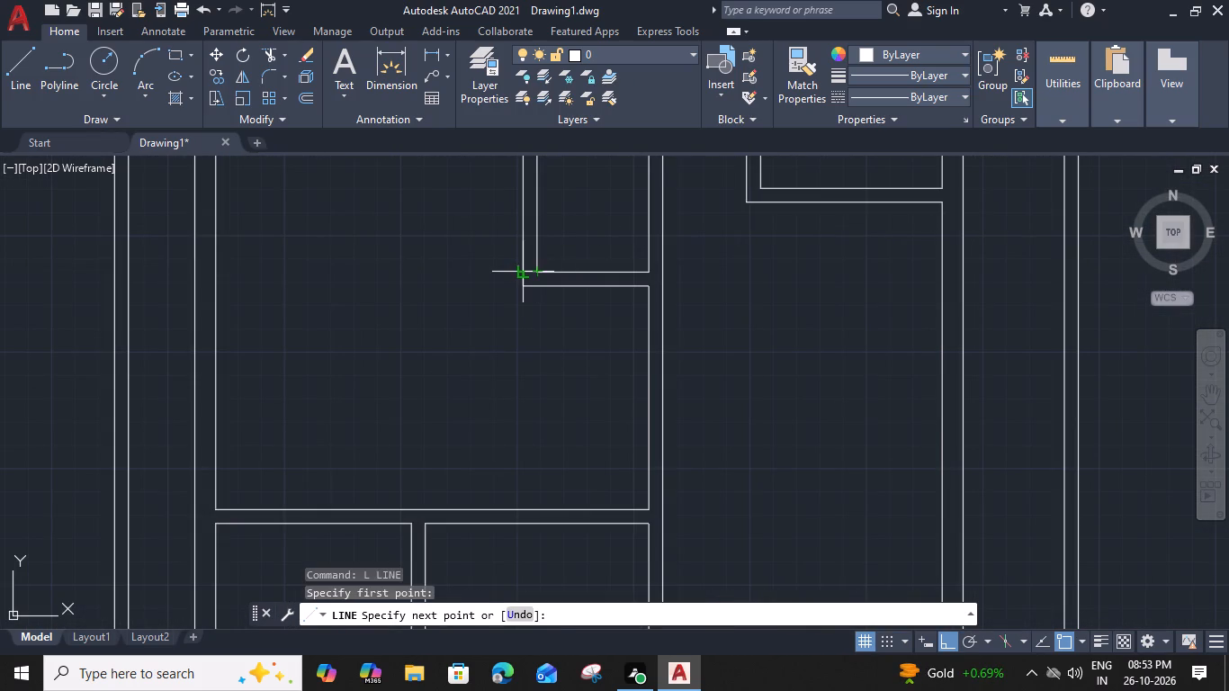
pyautogui.click(518, 270)
pyautogui.press('space')
pyautogui.moveTo(564, 401); pyautogui.dragTo(557, 264, button='middle')
pyautogui.press('space')
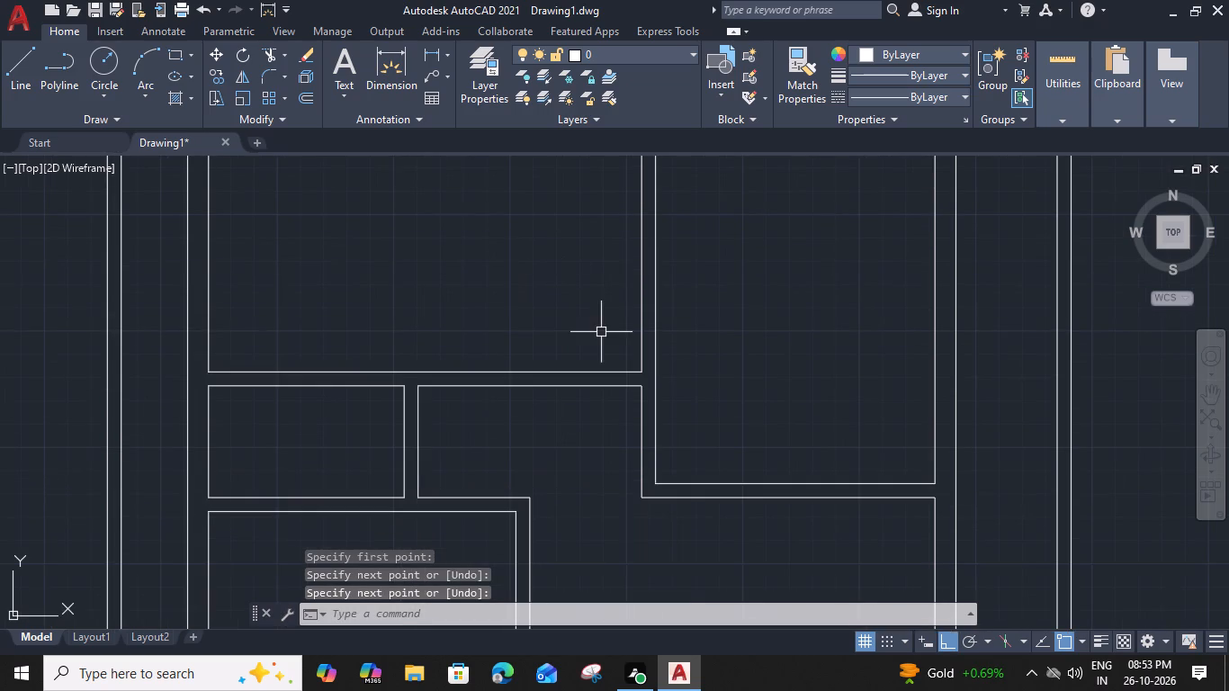
pyautogui.click(643, 390)
pyautogui.click(641, 368)
pyautogui.press('space')
# Draw short lines across the short vertical partition at its midpoint and across the upper right room's left wall at its bottom corner.
pyautogui.moveTo(541, 418); pyautogui.dragTo(647, 298, button='middle')
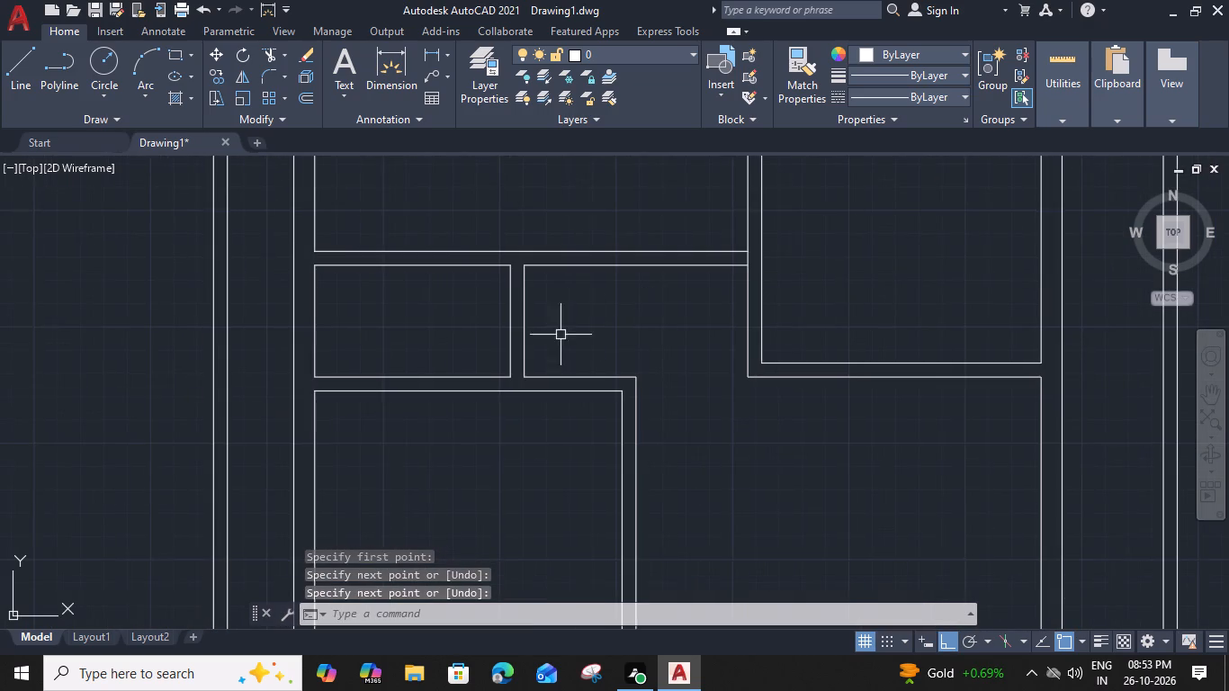
pyautogui.press('space')
pyautogui.click(521, 318)
pyautogui.click(510, 319)
pyautogui.press('space')
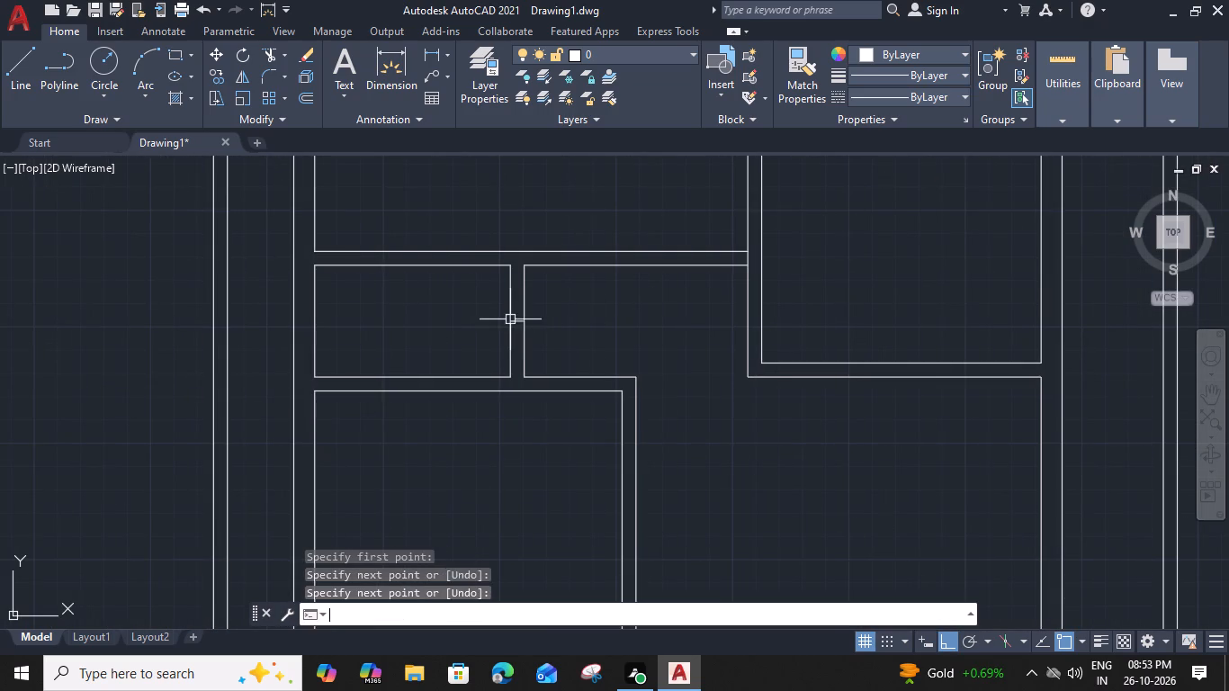
pyautogui.press('space')
pyautogui.click(761, 366)
pyautogui.click(745, 367)
pyautogui.press('space')
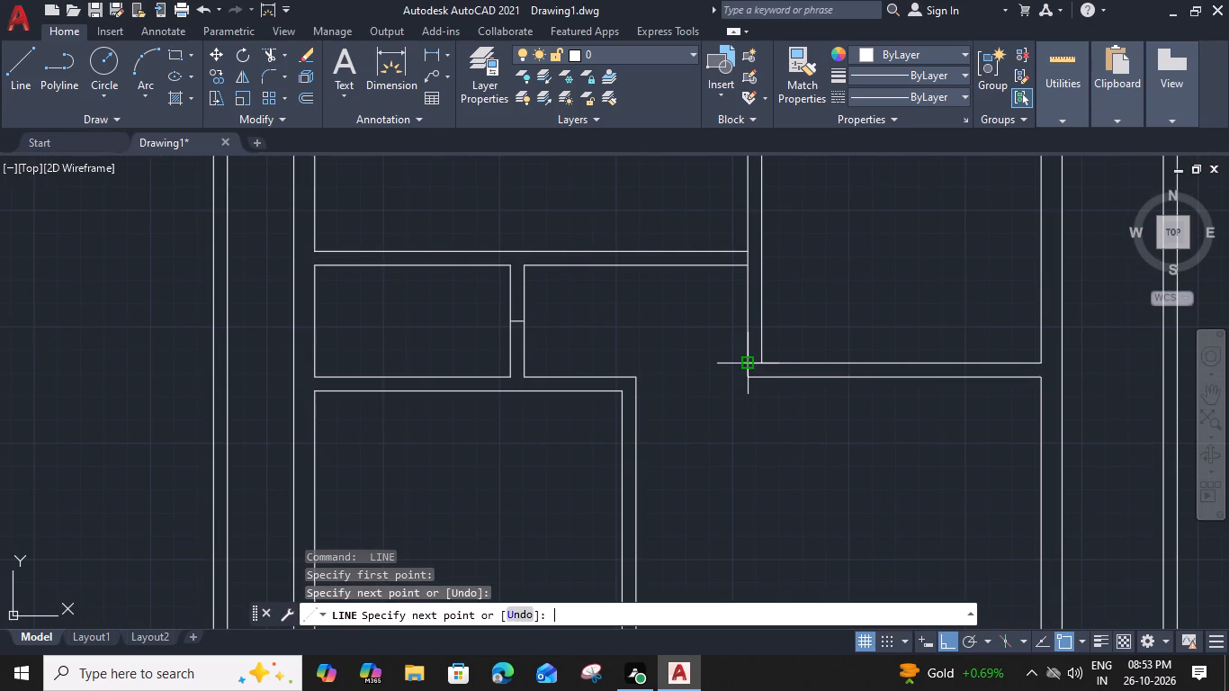
# Draw a short line across the middle left room's right wall at its lower inner corner.
pyautogui.moveTo(665, 431); pyautogui.dragTo(662, 290, button='middle')
pyautogui.press('space')
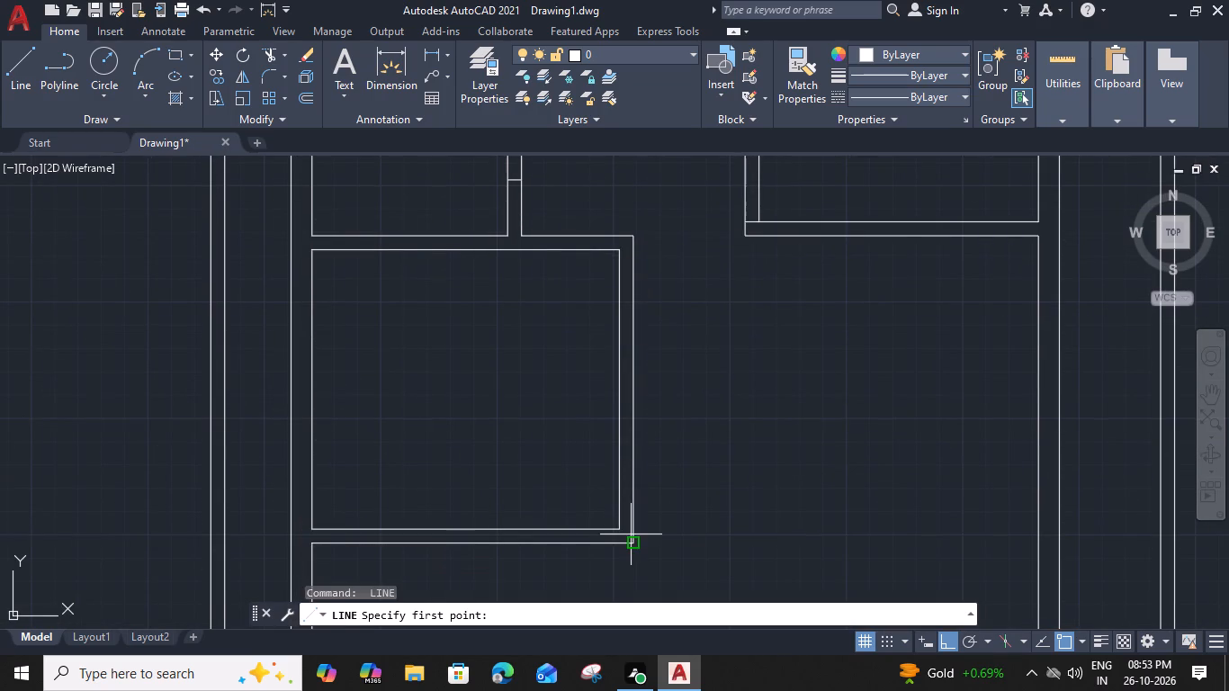
pyautogui.click(621, 530)
pyautogui.click(633, 528)
pyautogui.press('space')
# Draw short lines across the lower horizontal wall, at the midpoint above the small room and at the inner right corner.
pyautogui.scroll(-2, 638, 528)
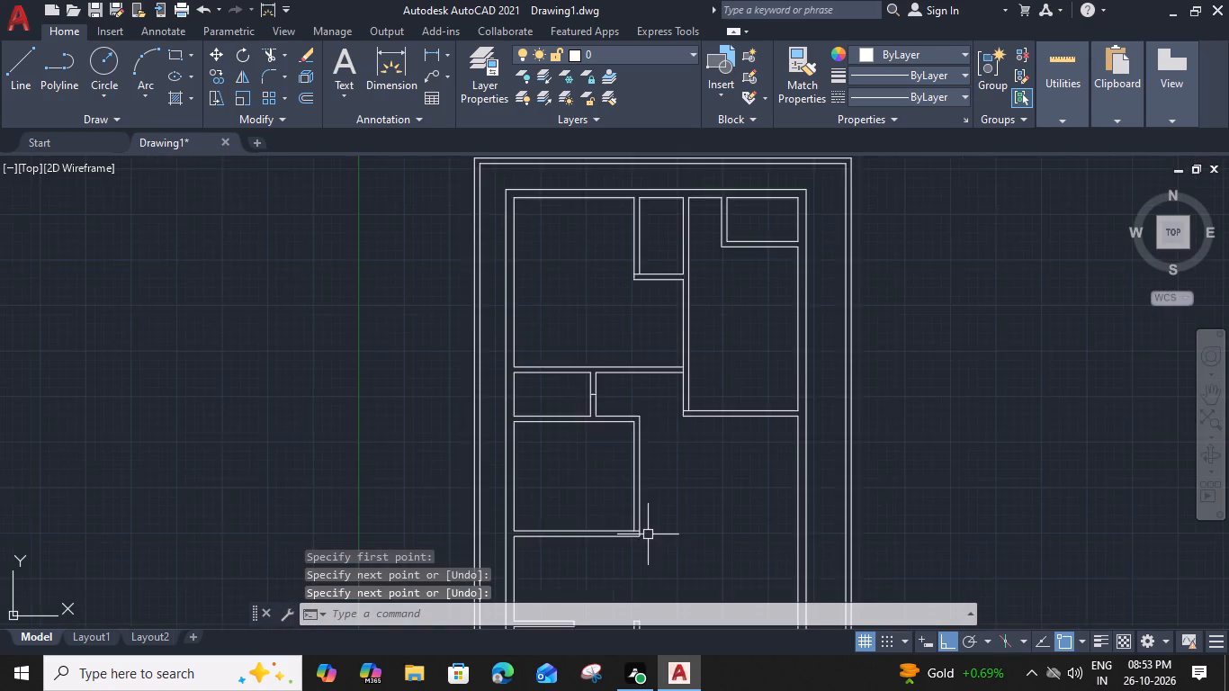
pyautogui.moveTo(650, 526); pyautogui.dragTo(624, 321, button='middle')
pyautogui.scroll(2, 652, 454)
pyautogui.press('space')
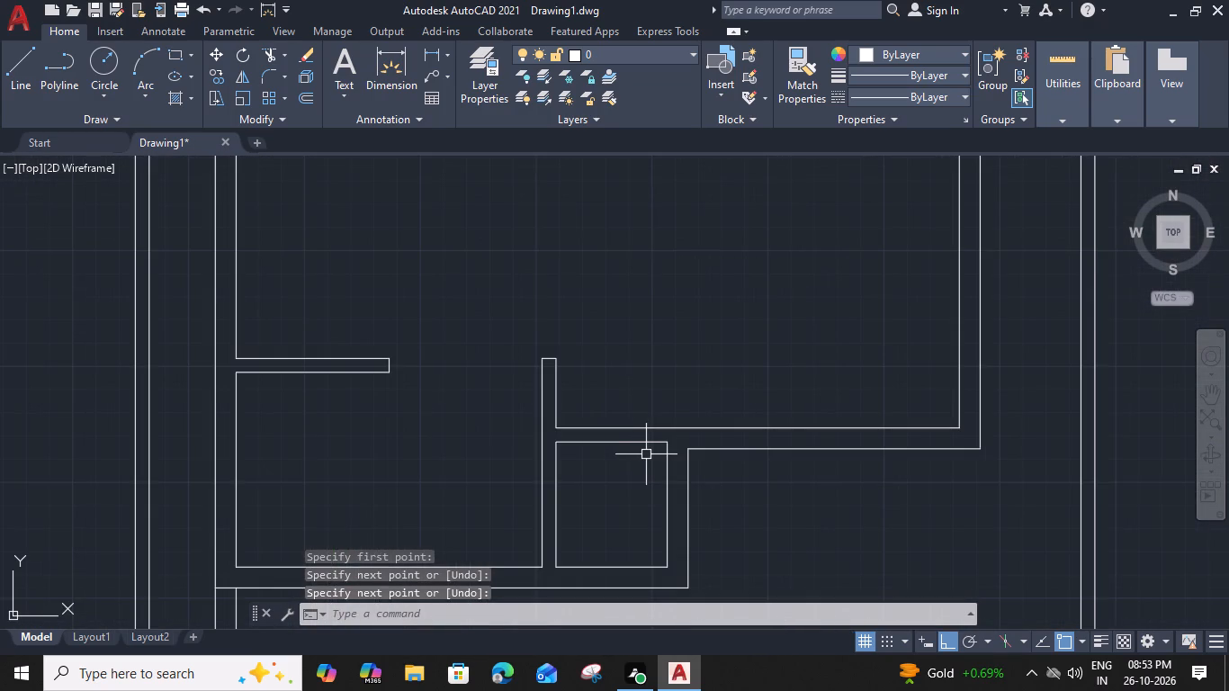
pyautogui.click(614, 441)
pyautogui.click(613, 427)
pyautogui.press('space')
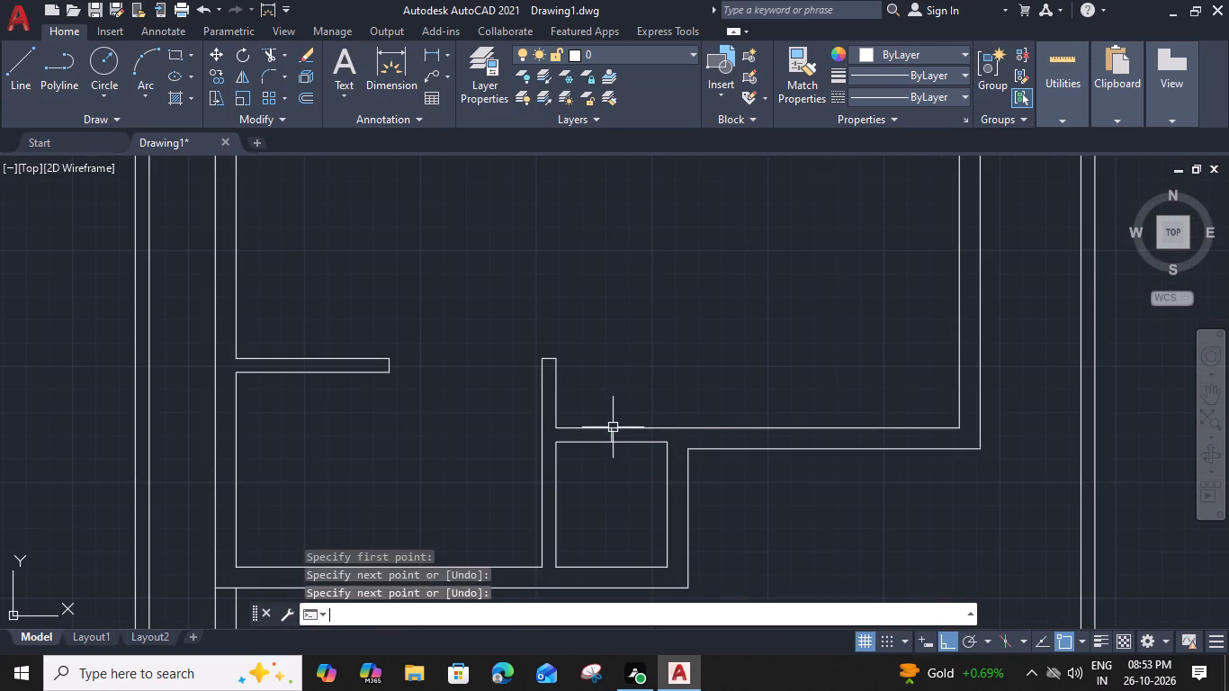
pyautogui.press('space')
pyautogui.click(960, 432)
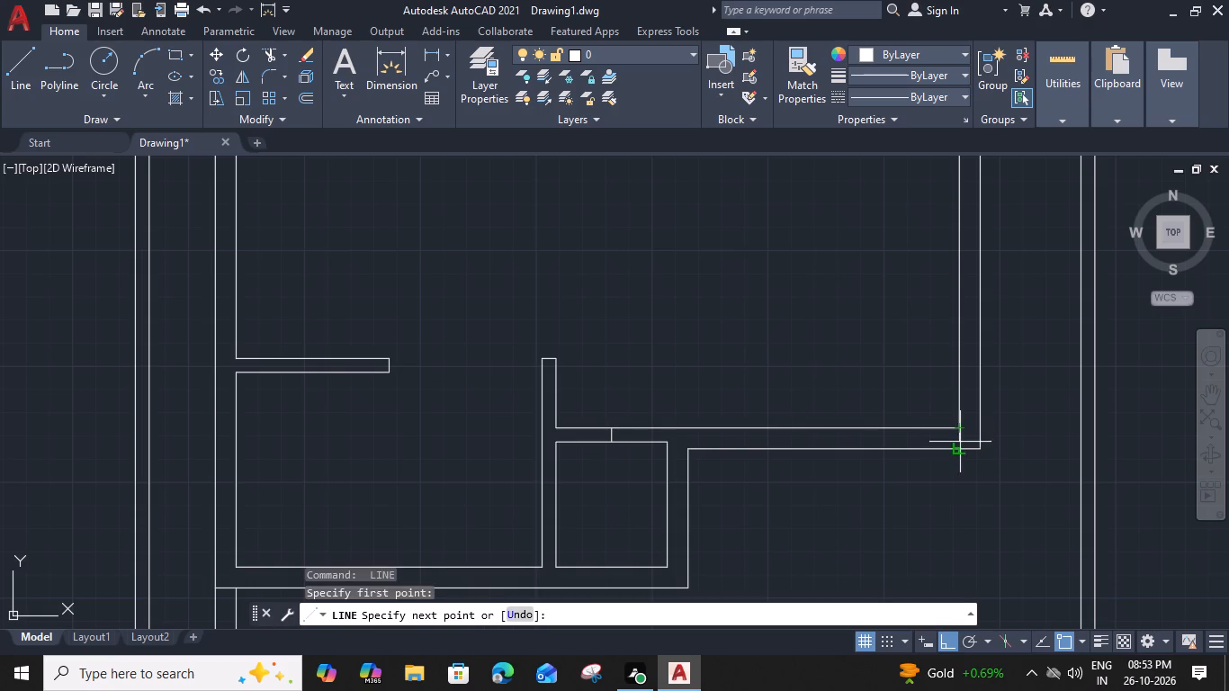
pyautogui.click(960, 450)
pyautogui.press('space')
# Draw a short line across the small top-right room's left wall at its midpoint.
pyautogui.scroll(-4, 848, 426)
pyautogui.moveTo(835, 367); pyautogui.dragTo(780, 407, button='middle')
pyautogui.scroll(3, 765, 207)
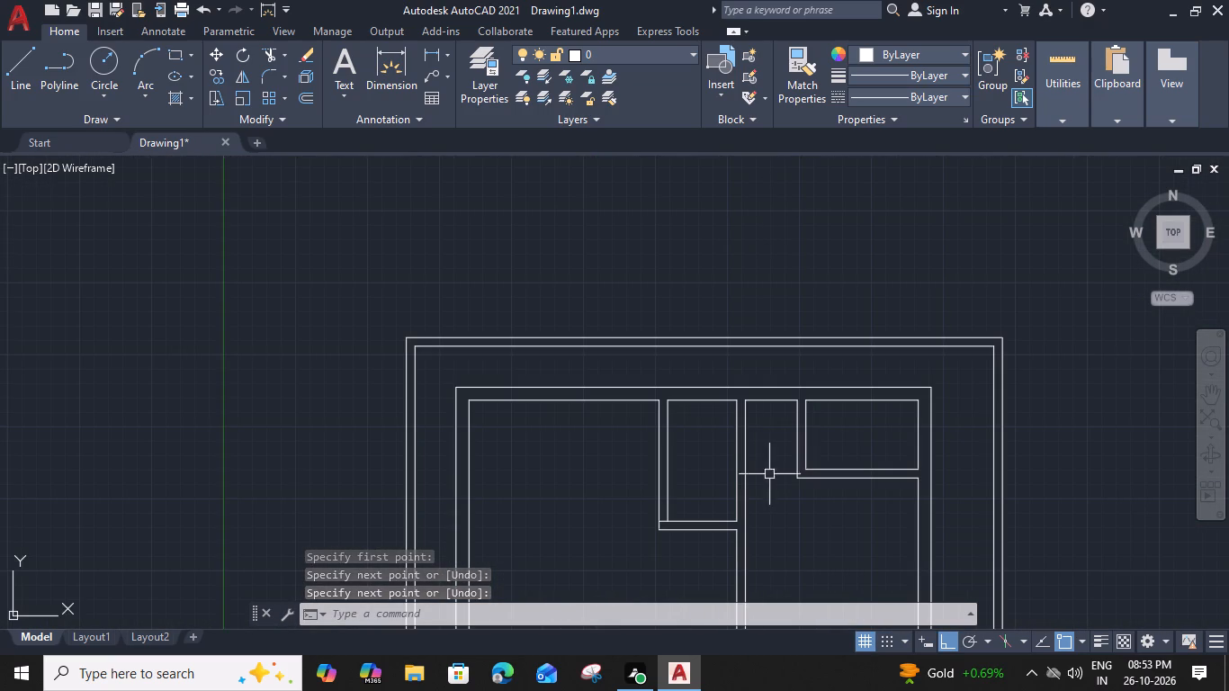
pyautogui.press('space')
pyautogui.scroll(2, 807, 481)
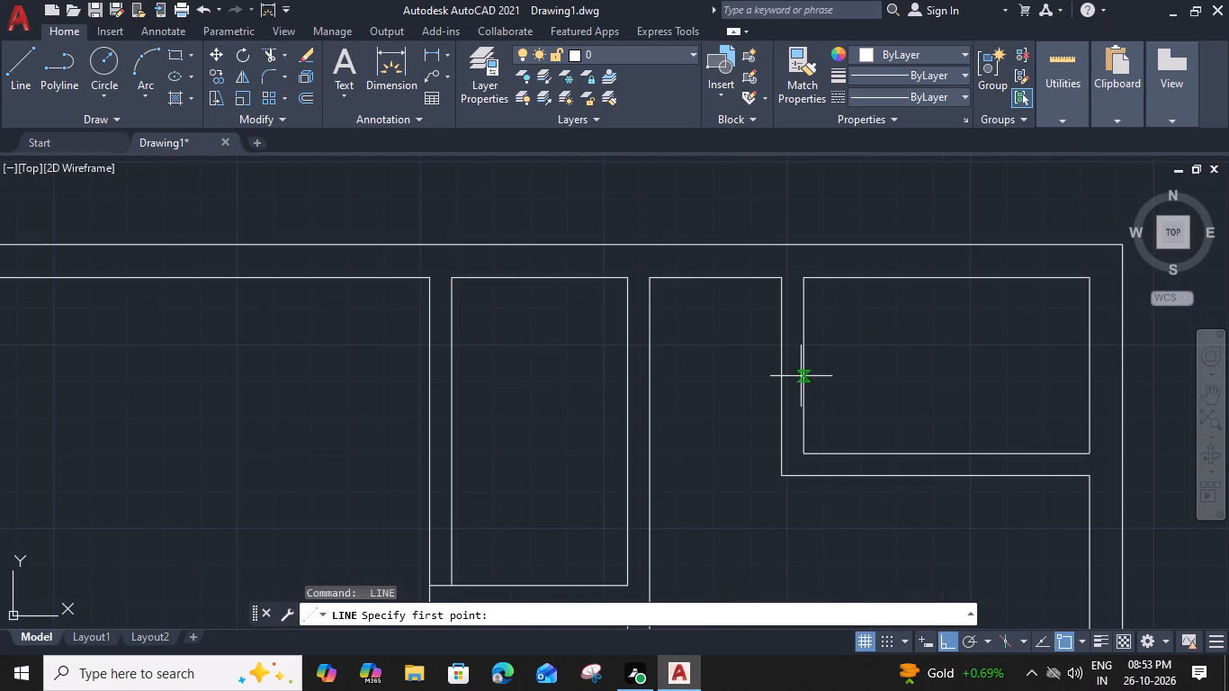
pyautogui.click(803, 369)
pyautogui.click(781, 368)
pyautogui.press('space')
# Offset the short line in the narrow top room's left wall 3" upward.
pyautogui.scroll(-2, 781, 368)
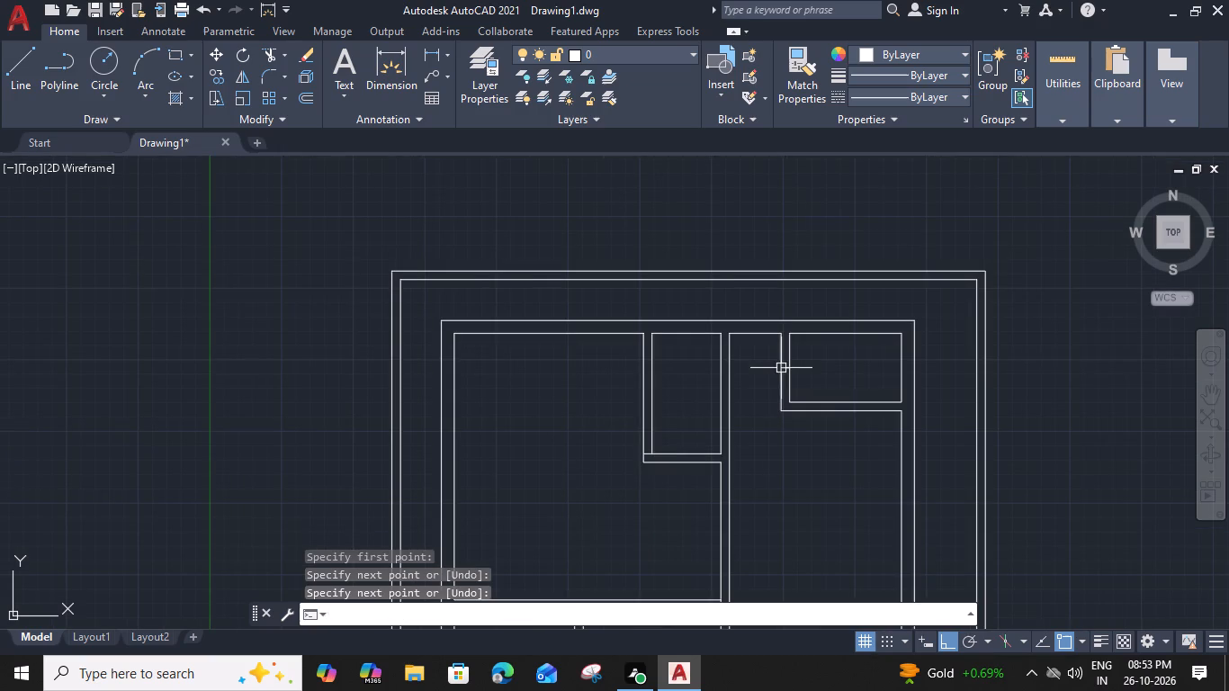
pyautogui.scroll(2, 647, 455)
pyautogui.click(647, 455)
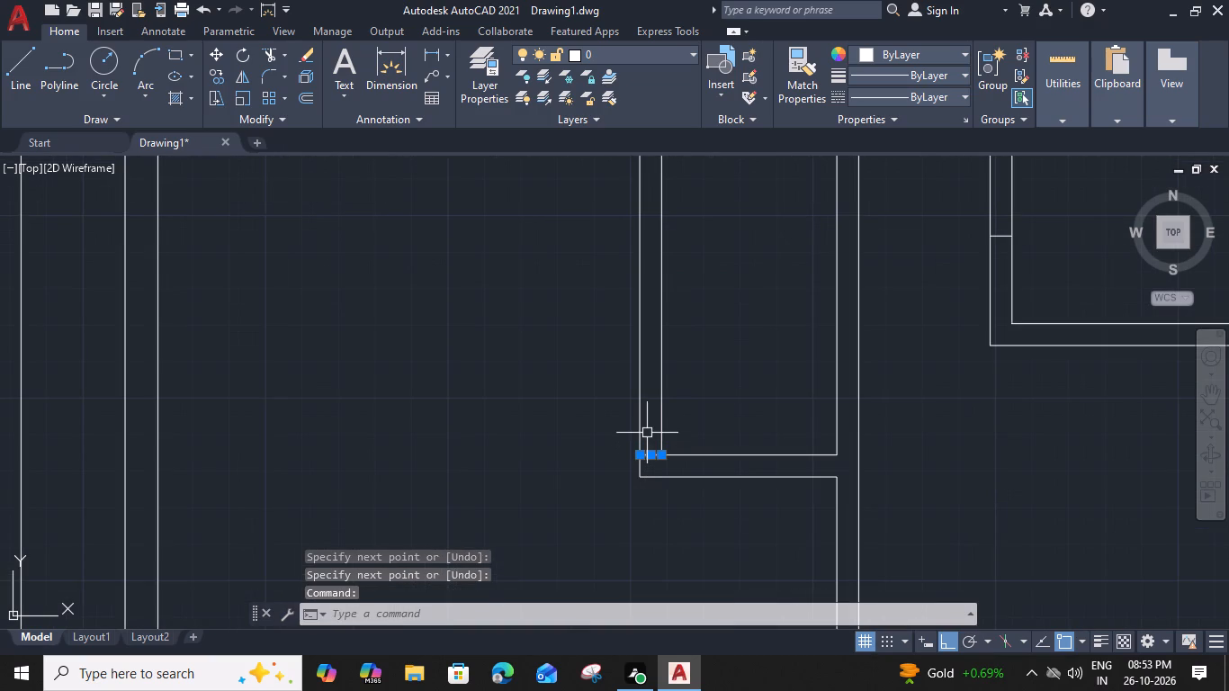
pyautogui.write('o')
pyautogui.press('space')
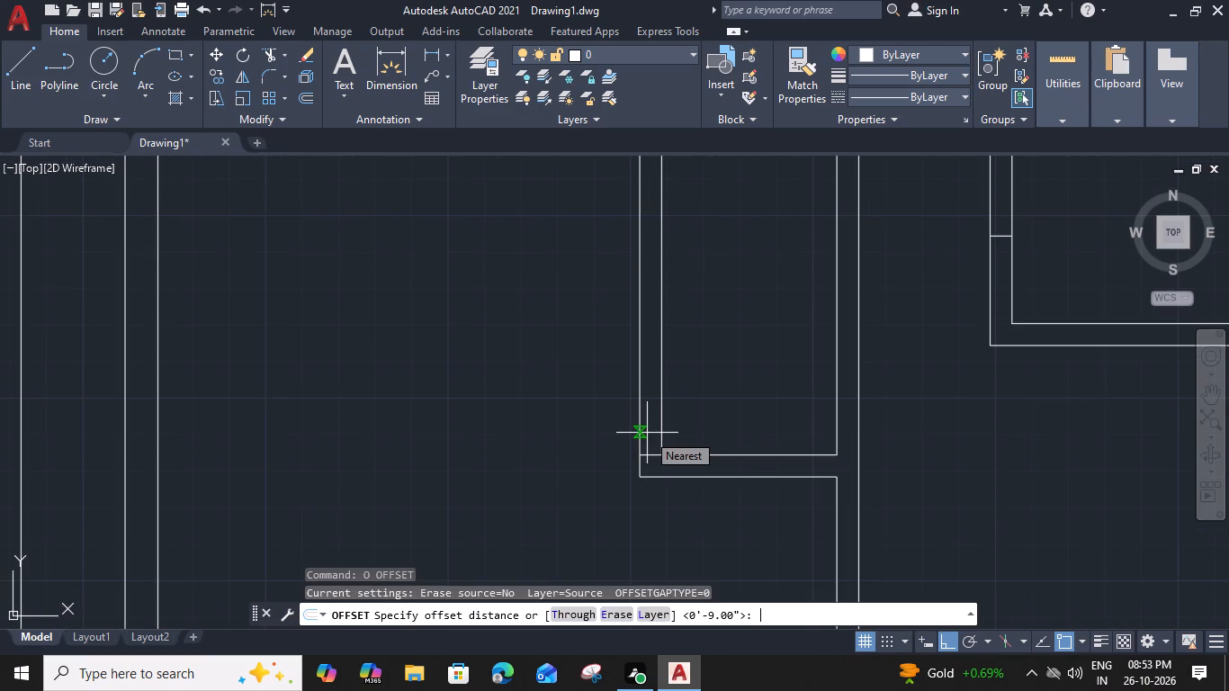
pyautogui.write('3"')
pyautogui.press('Return')
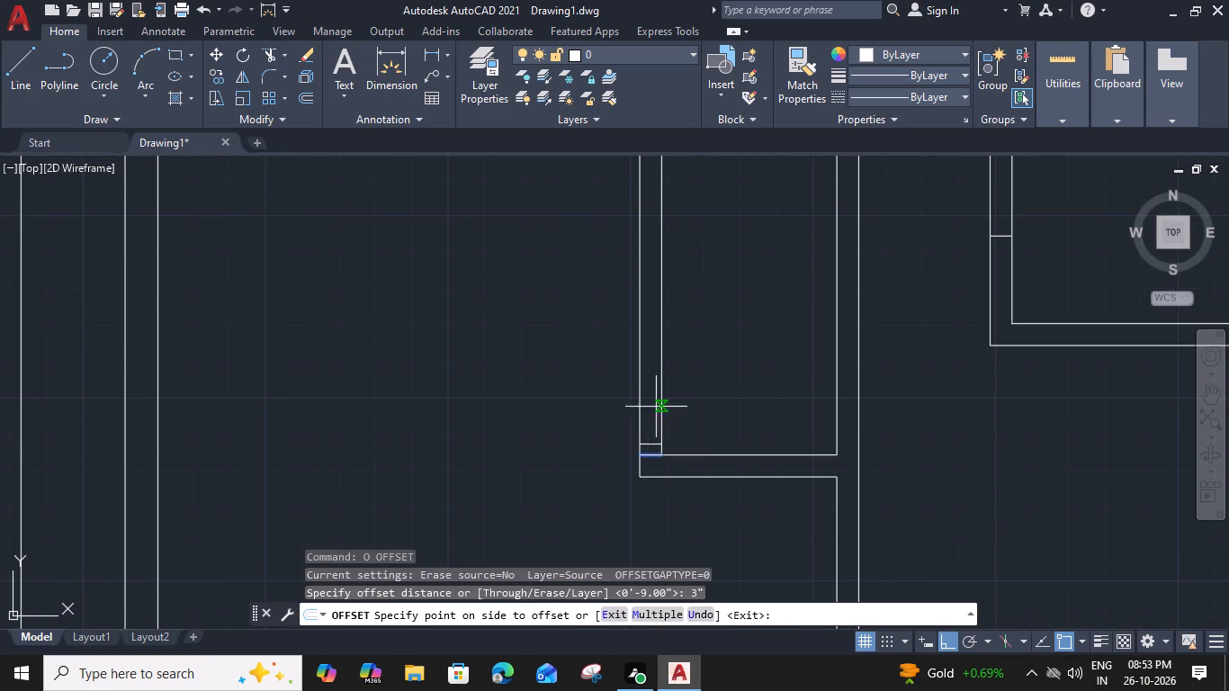
pyautogui.click(661, 388)
# Offset the short line at the right end of the large left room's bottom wall 3" to the left.
pyautogui.scroll(-2, 661, 390)
pyautogui.moveTo(675, 419); pyautogui.dragTo(657, 269, button='middle')
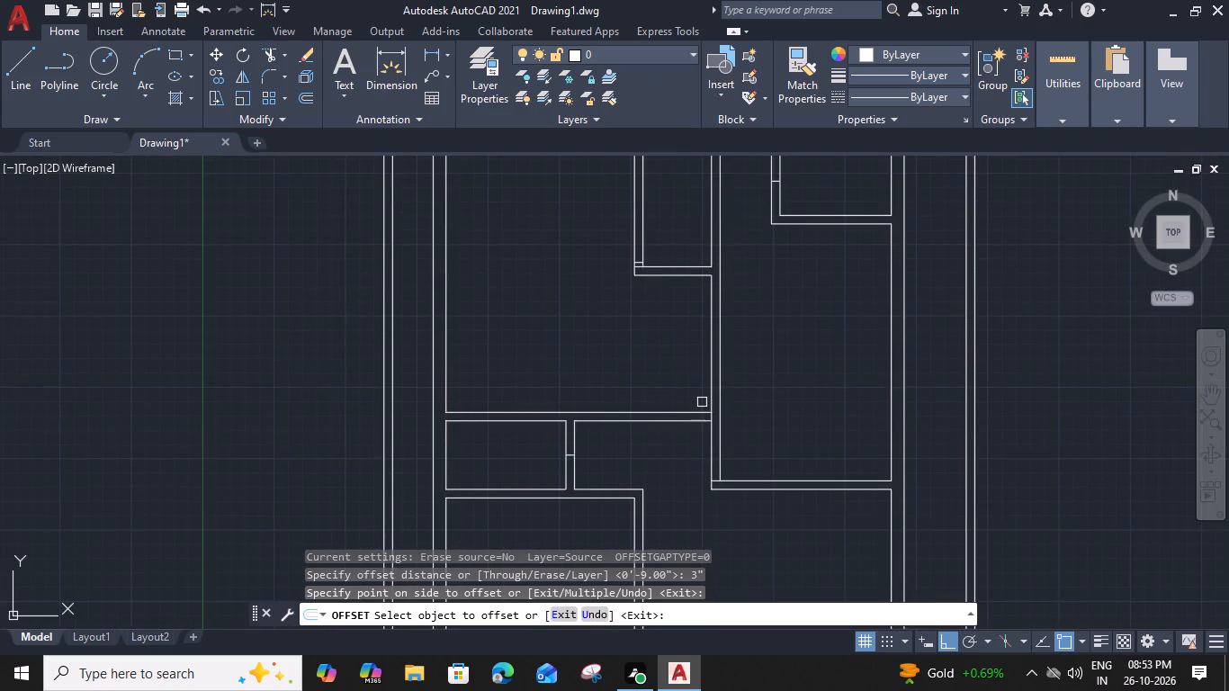
pyautogui.scroll(3, 702, 407)
pyautogui.click(747, 436)
pyautogui.click(598, 444)
# Offset the short line at the upper right room's bottom-left corner 3" upward.
pyautogui.scroll(-3, 598, 444)
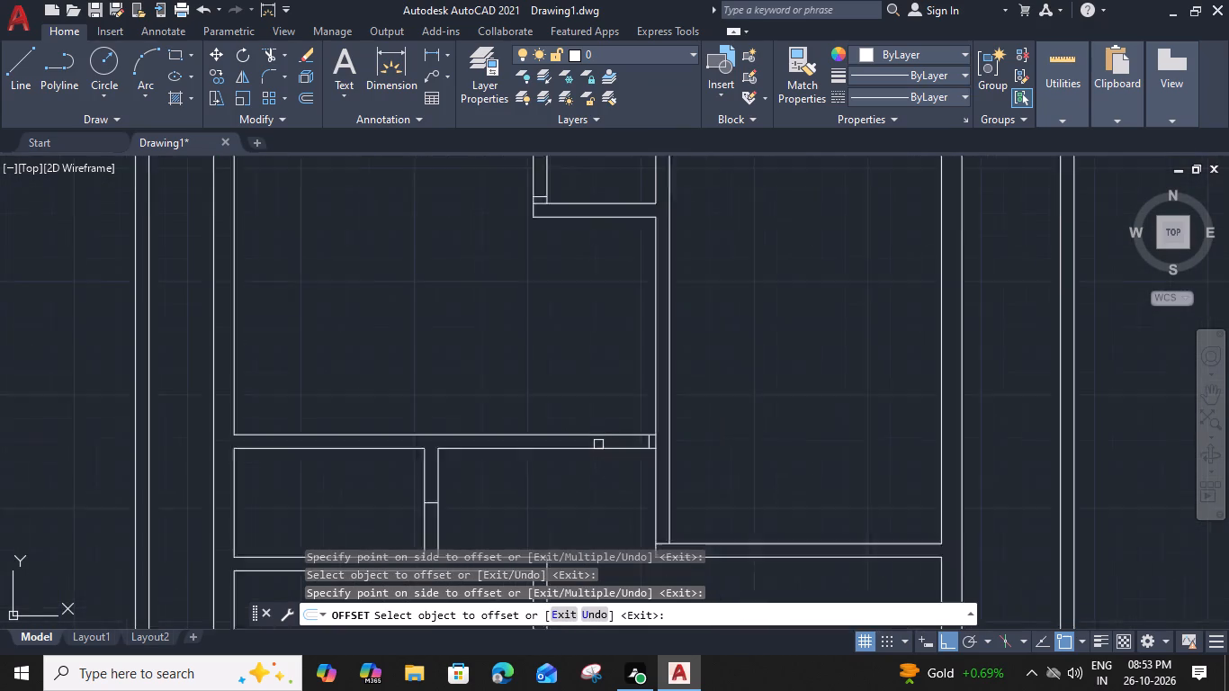
pyautogui.moveTo(581, 493); pyautogui.dragTo(619, 307, button='middle')
pyautogui.scroll(2, 704, 321)
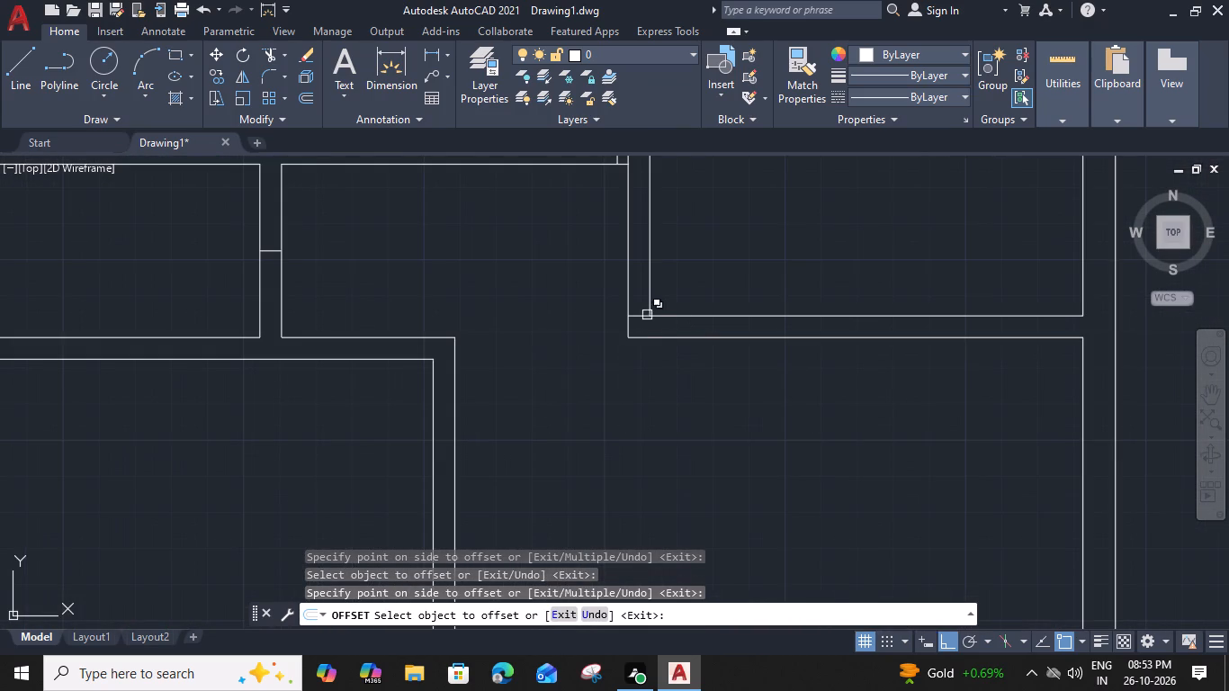
pyautogui.click(641, 318)
pyautogui.click(633, 271)
# Offset the short line at the middle left room's lower-right corner 3" upward.
pyautogui.scroll(-3, 633, 271)
pyautogui.moveTo(610, 407); pyautogui.dragTo(630, 238, button='middle')
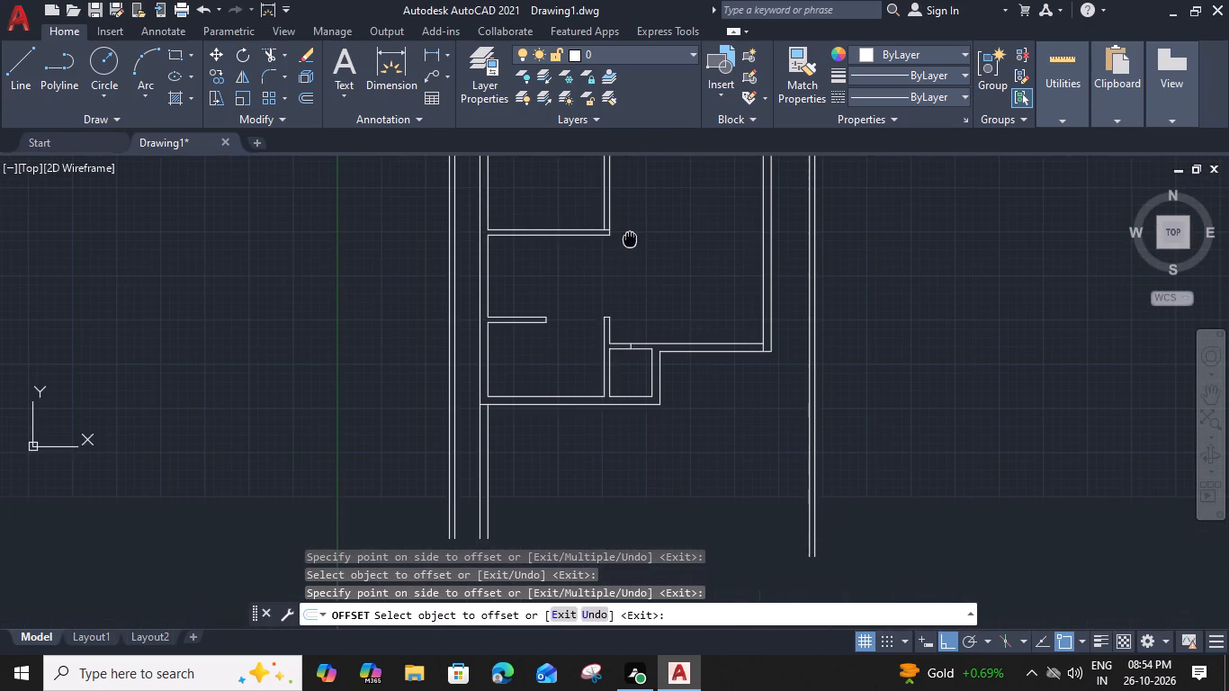
pyautogui.scroll(3, 614, 214)
pyautogui.click(584, 275)
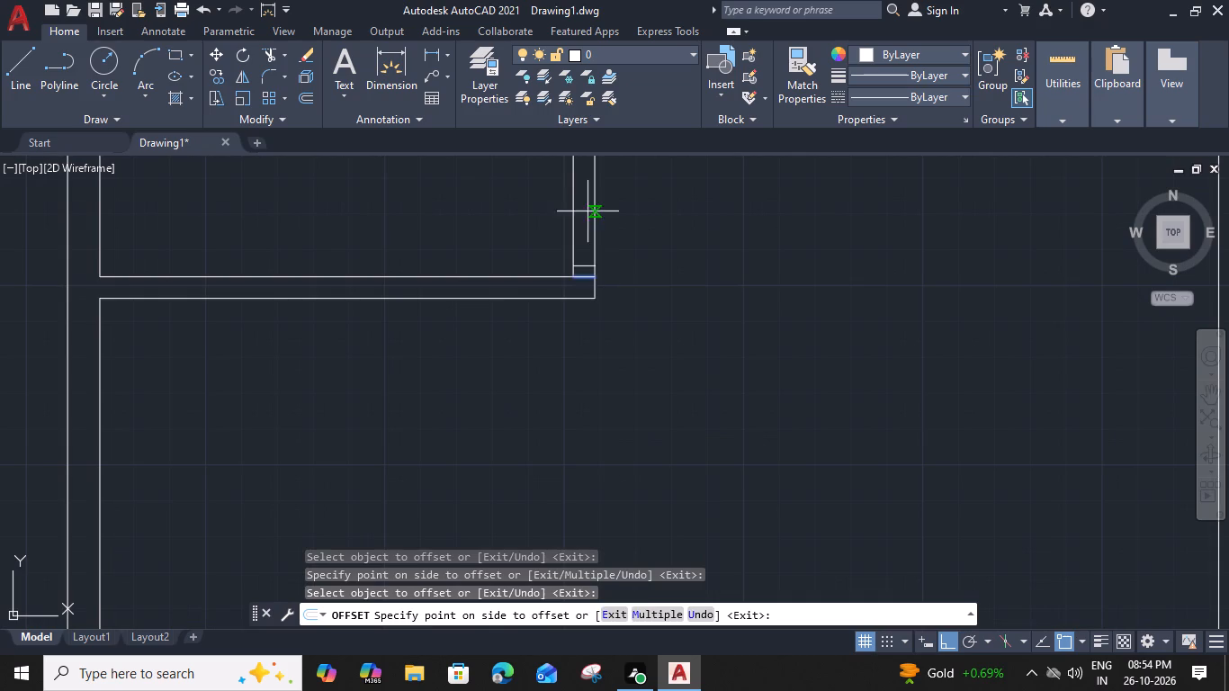
pyautogui.click(588, 211)
# Offset the short line at the right corner of the lower horizontal wall 3" to the left.
pyautogui.scroll(-3, 588, 211)
pyautogui.scroll(4, 739, 337)
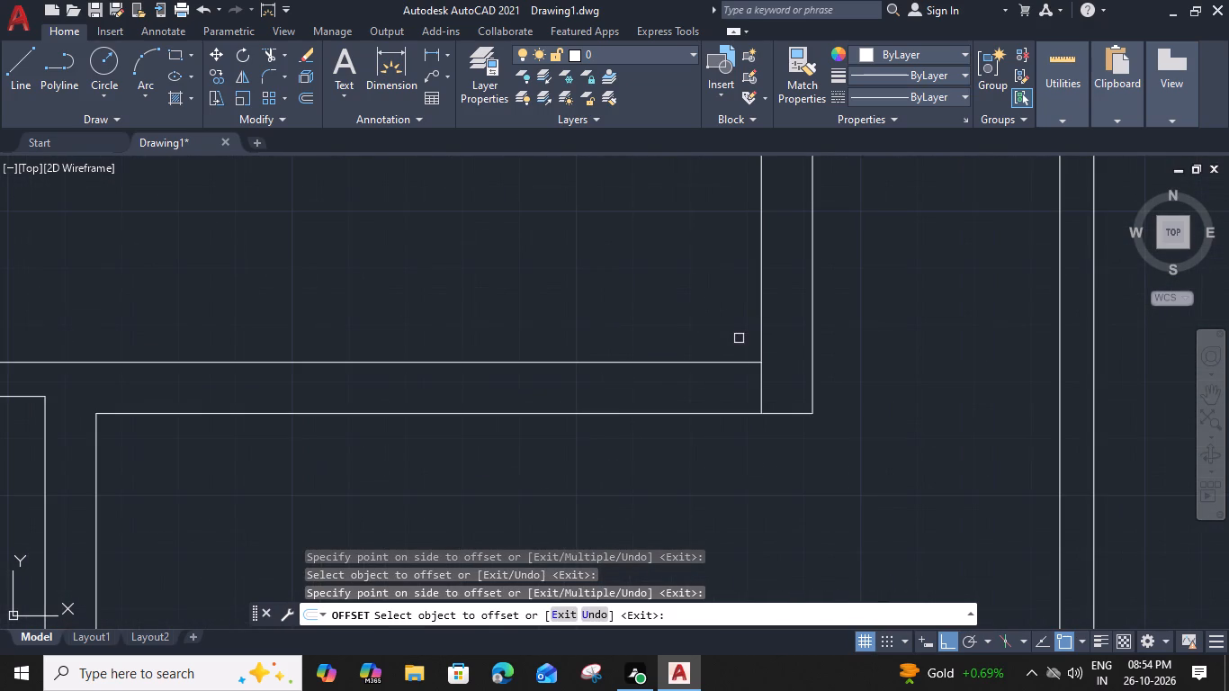
pyautogui.click(760, 374)
pyautogui.click(644, 395)
pyautogui.scroll(-4, 644, 395)
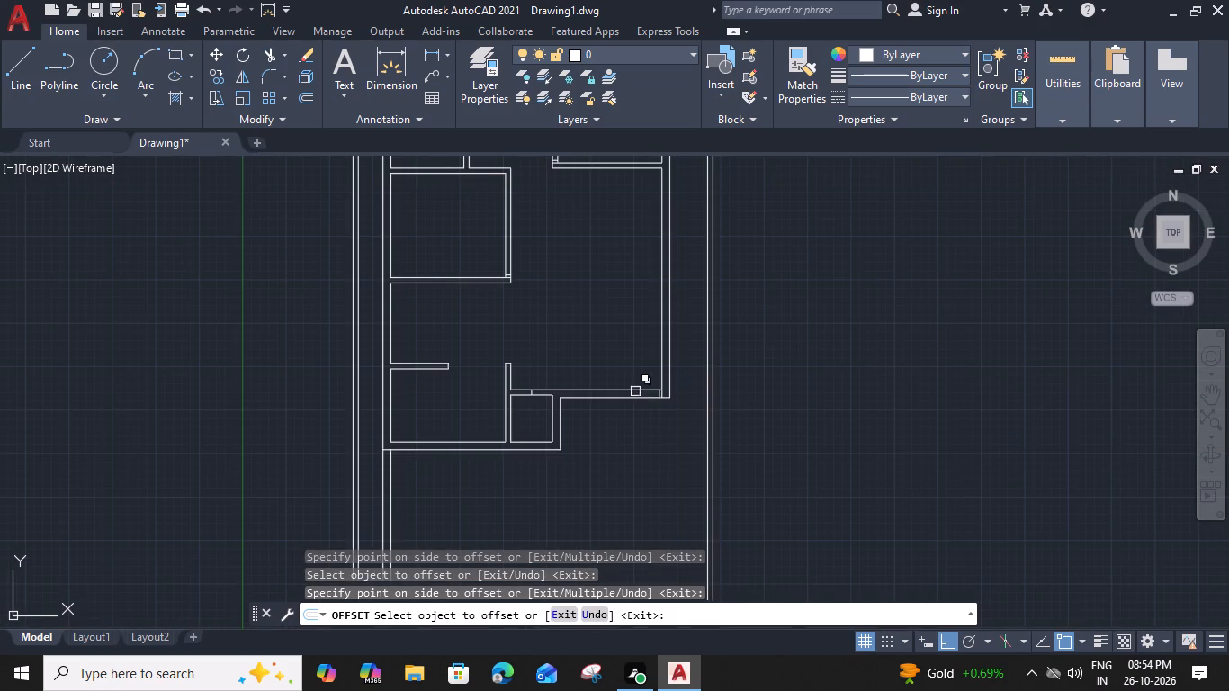
# Offset the short line near the right corner of the lower horizontal wall 4' to the left.
pyautogui.moveTo(635, 391); pyautogui.dragTo(705, 399, button='middle')
pyautogui.press('Escape')
pyautogui.scroll(2, 737, 405)
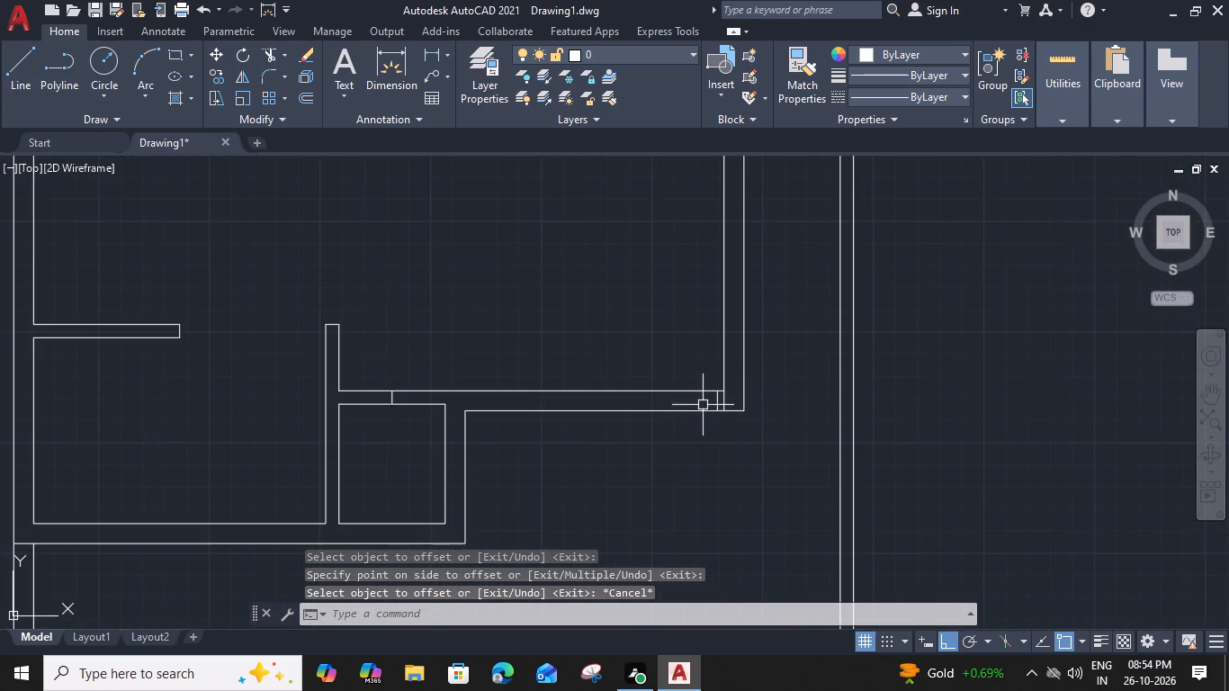
pyautogui.scroll(1, 713, 399)
pyautogui.click(722, 406)
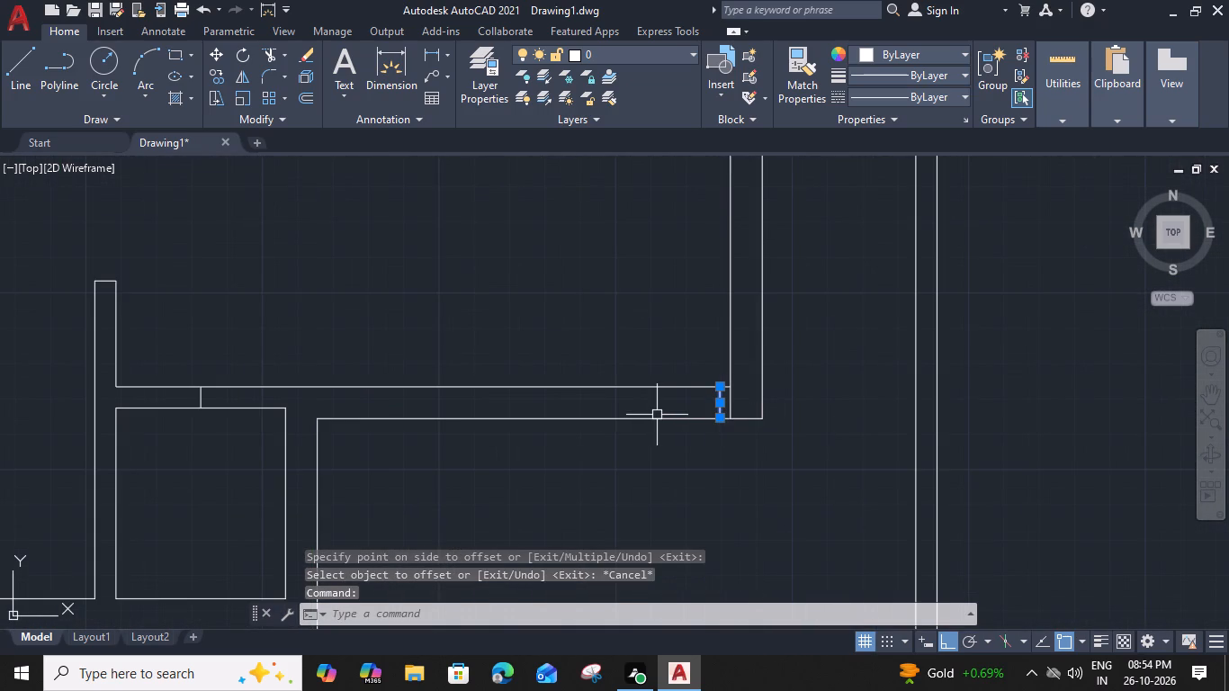
pyautogui.write('o')
pyautogui.press('space')
pyautogui.write("4'")
pyautogui.press('space')
pyautogui.click(611, 417)
pyautogui.press('Escape')
# Trim the extra corner line and both wall lines to cut the 4' opening in the lower horizontal wall.
pyautogui.write('tr')
pyautogui.press('space')
pyautogui.click(731, 401)
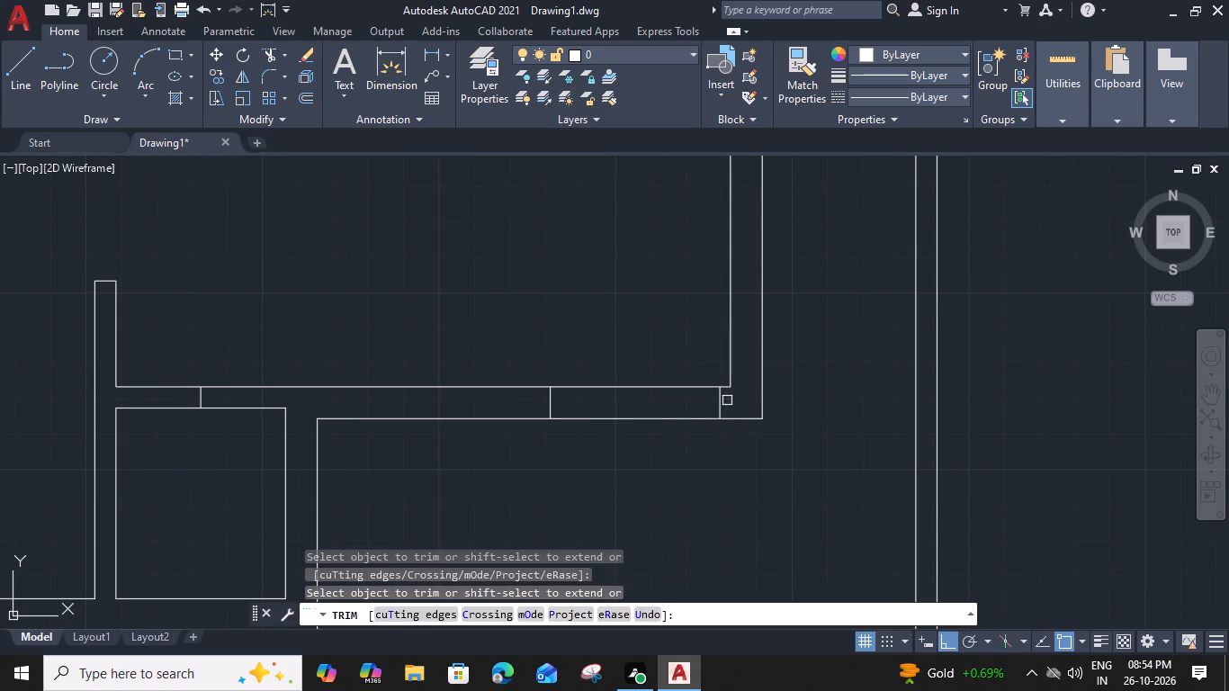
pyautogui.click(659, 359)
pyautogui.click(653, 459)
pyautogui.press('Escape')
# Offset the short centre line in the wall above the small lower square room 1'3" to both sides.
pyautogui.moveTo(519, 427); pyautogui.dragTo(762, 428, button='middle')
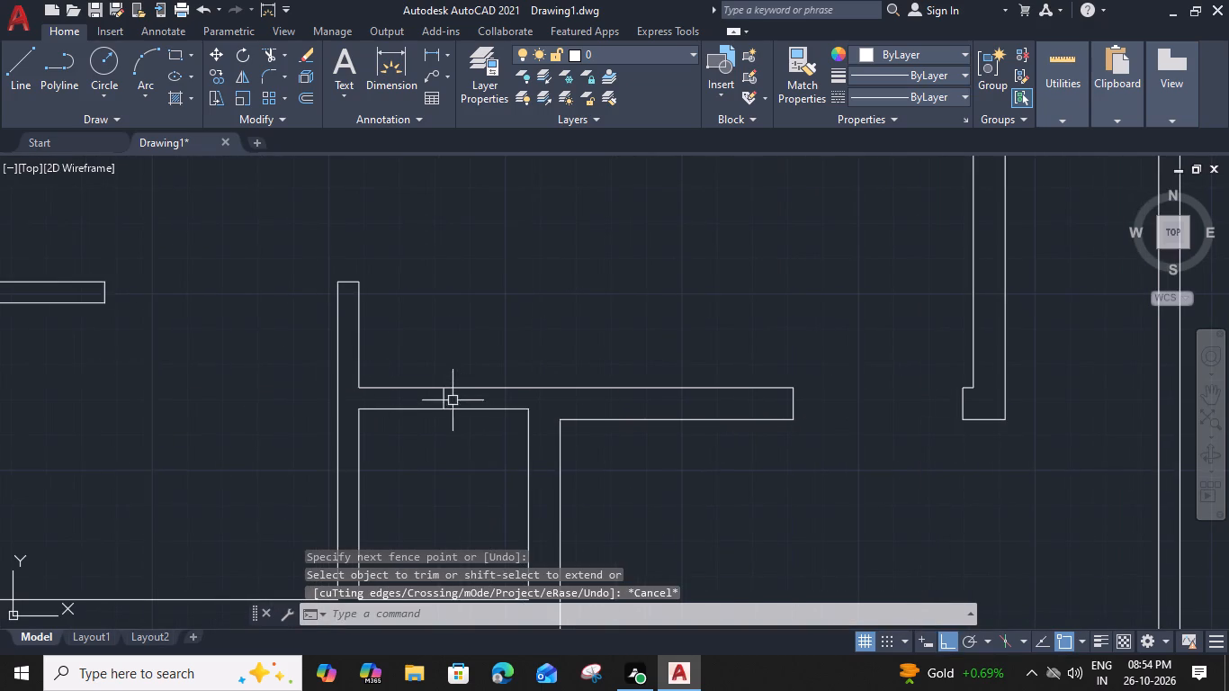
pyautogui.scroll(2, 447, 399)
pyautogui.click(435, 398)
pyautogui.write('o 1\'3"')
pyautogui.press('Return')
pyautogui.click(544, 411)
pyautogui.moveTo(500, 406); pyautogui.dragTo(659, 411, button='middle')
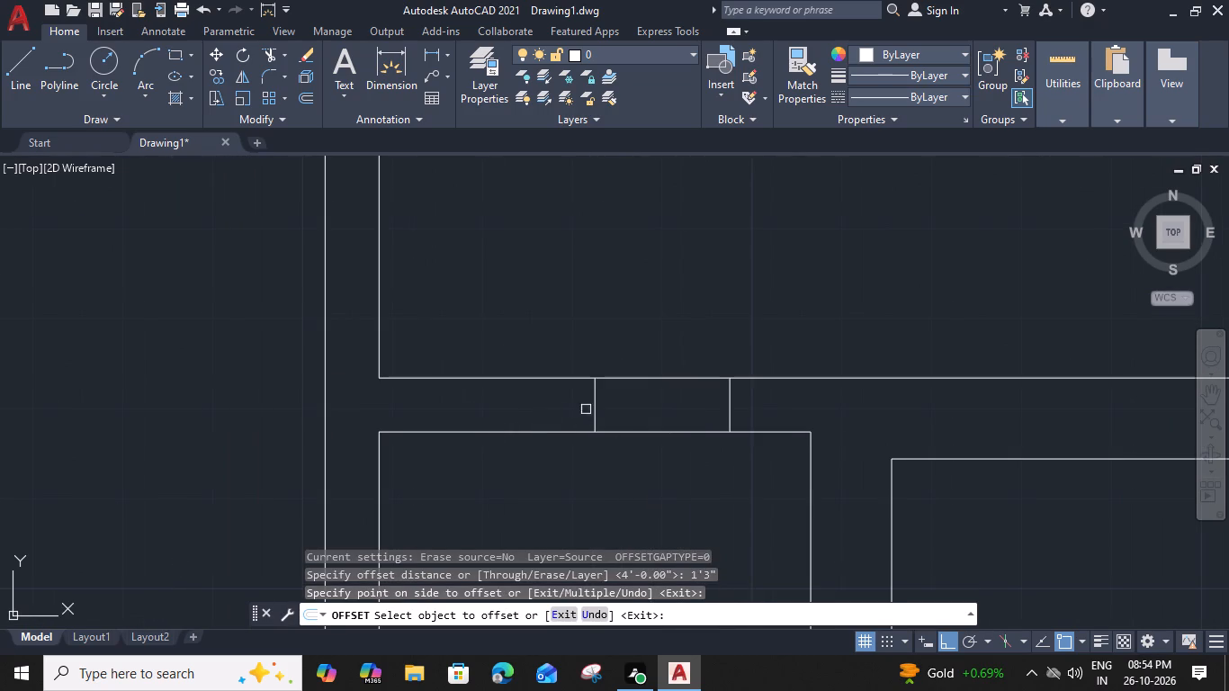
pyautogui.click(594, 408)
pyautogui.click(496, 415)
pyautogui.press('Escape')
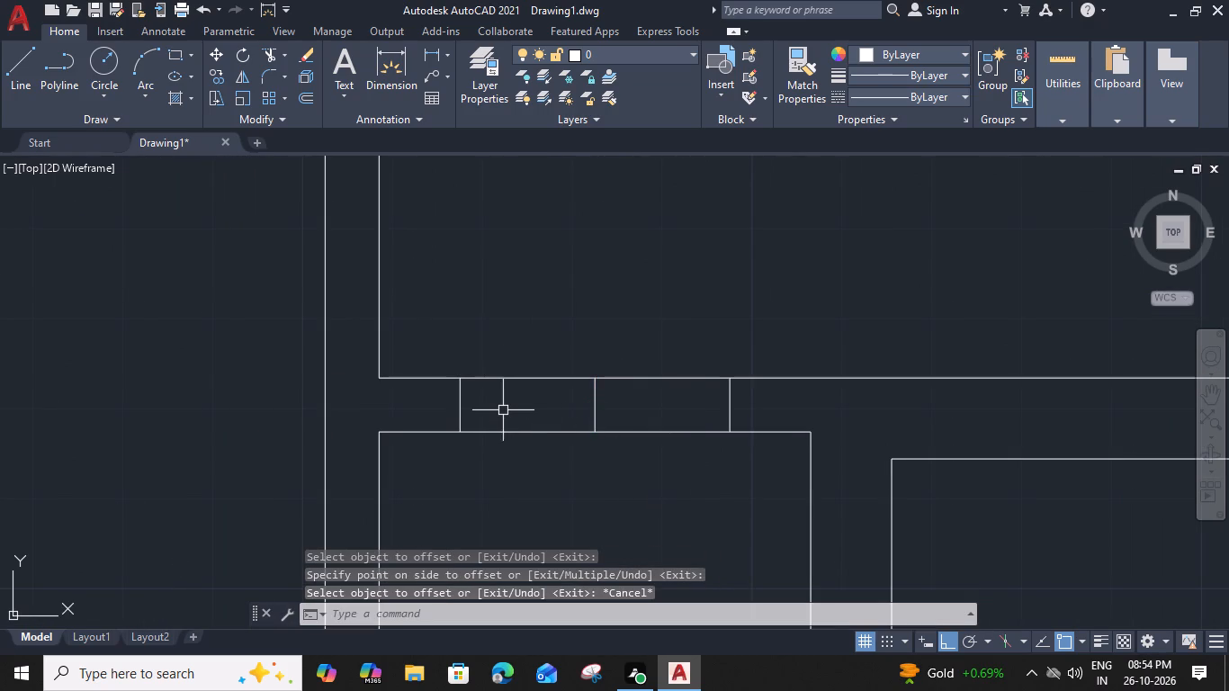
# Trim the wall lines and centre line between the two offsets to open the wall above the small lower square room.
pyautogui.write('tr')
pyautogui.press('space')
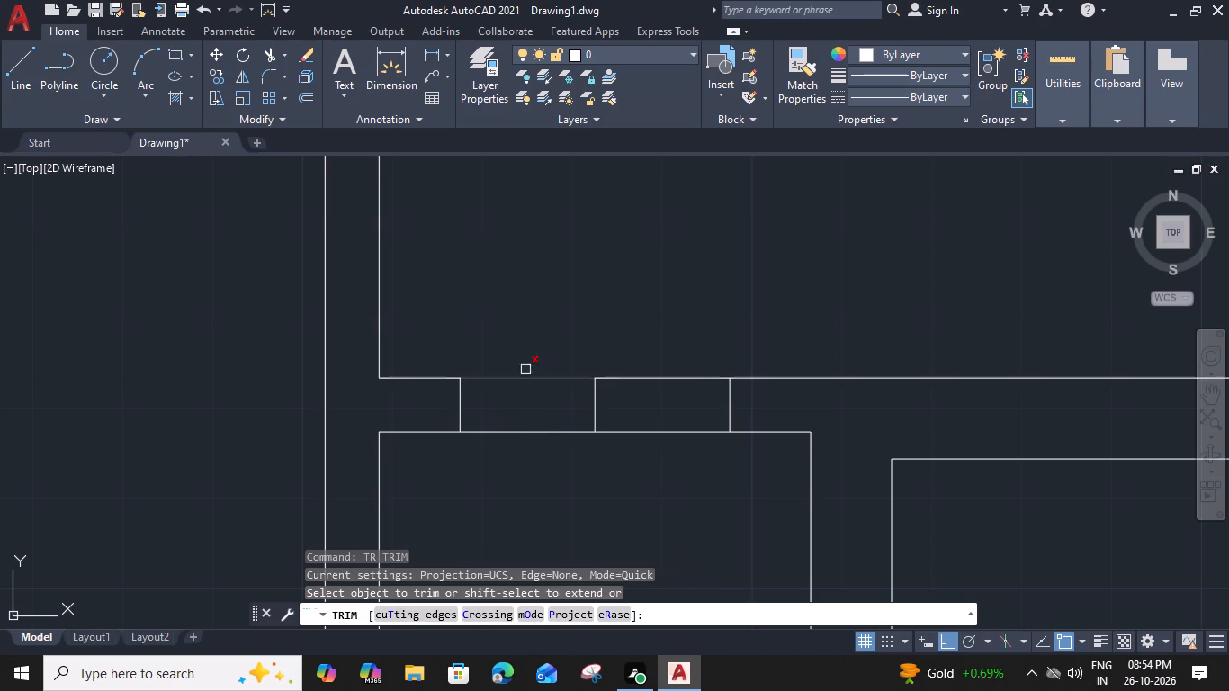
pyautogui.click(525, 354)
pyautogui.click(531, 458)
pyautogui.moveTo(687, 338); pyautogui.dragTo(682, 378)
pyautogui.click(656, 472)
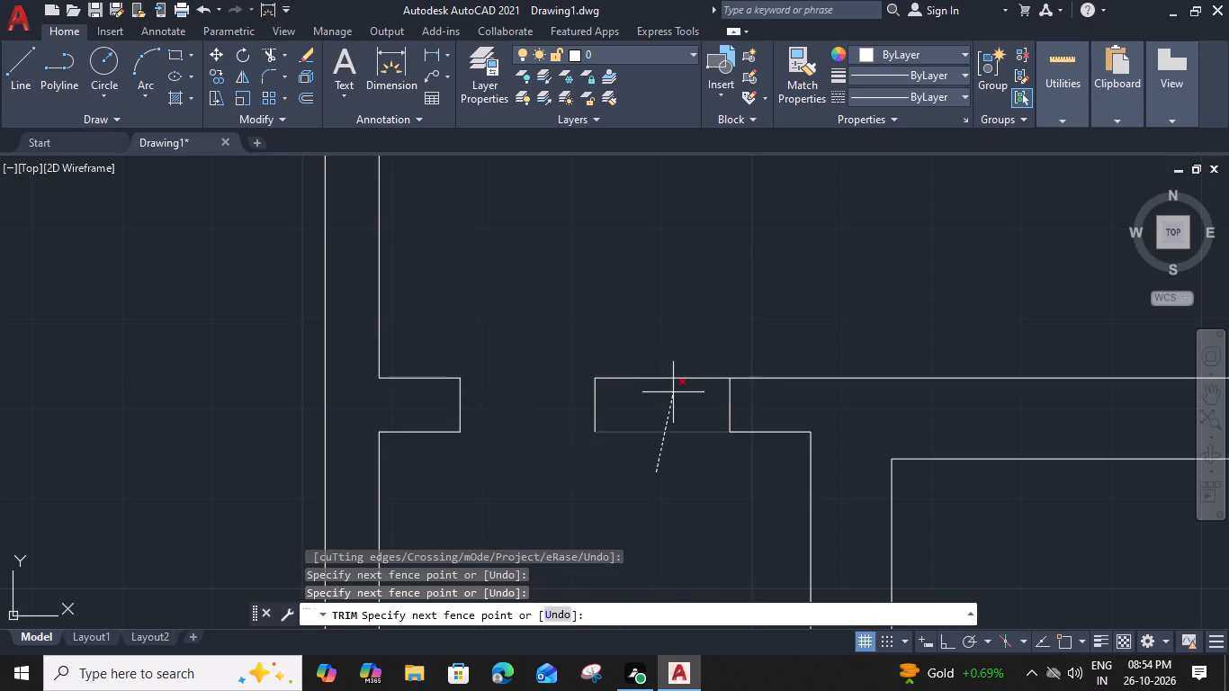
pyautogui.click(687, 334)
pyautogui.press('Escape')
# Offset the short line near the middle left room's lower-right corner 3' upward.
pyautogui.scroll(-4, 687, 332)
pyautogui.moveTo(690, 267); pyautogui.dragTo(650, 553, button='middle')
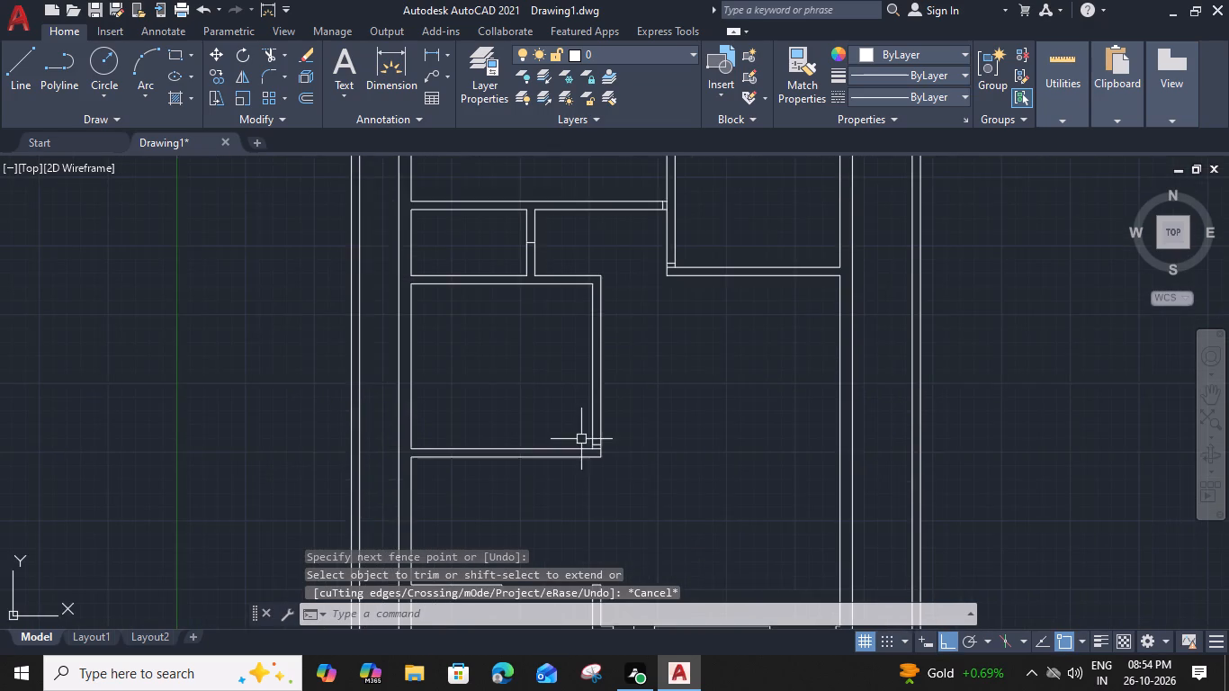
pyautogui.scroll(3, 579, 437)
pyautogui.click(650, 465)
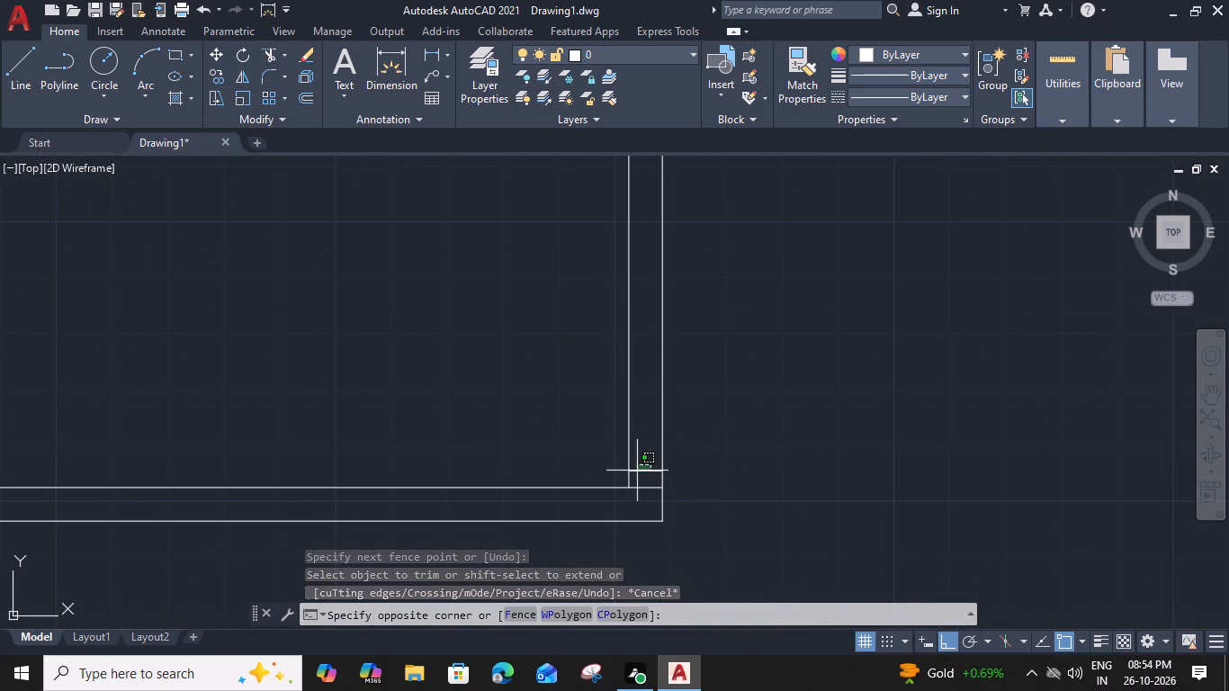
pyautogui.click(637, 471)
pyautogui.write('o')
pyautogui.press('space')
pyautogui.write("3'")
pyautogui.press('space')
pyautogui.click(650, 390)
# Offset the short line near the right end of the large left room's bottom wall 3' to the left.
pyautogui.scroll(-2, 650, 389)
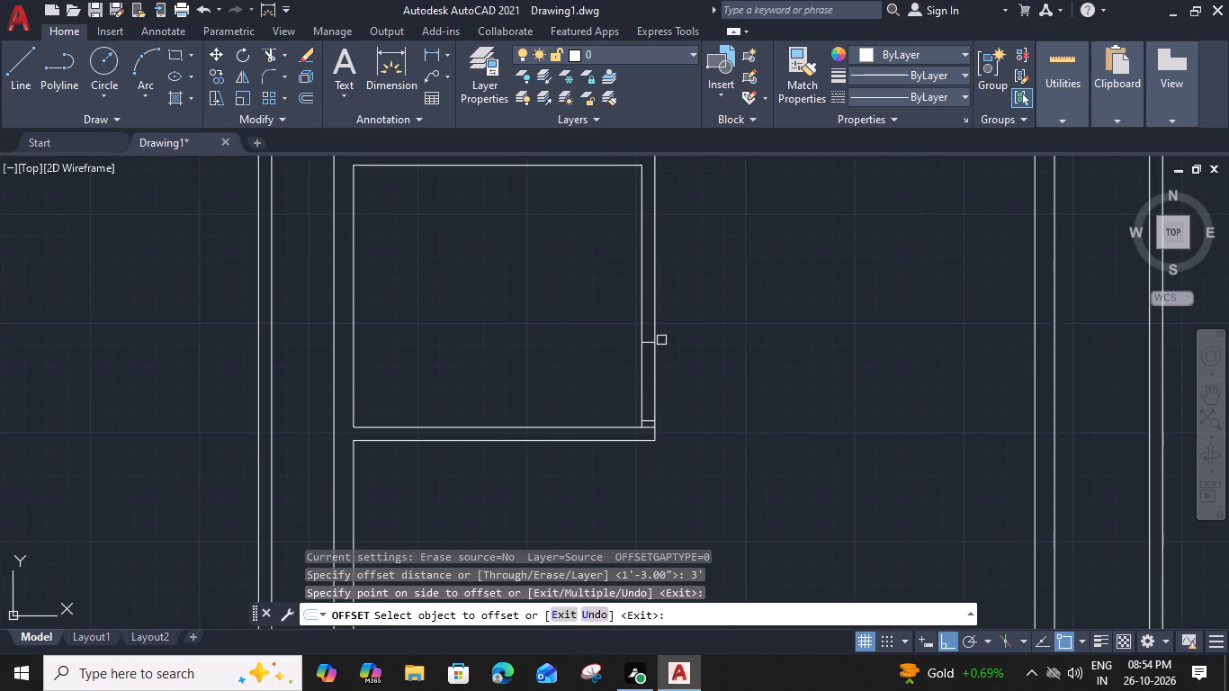
pyautogui.moveTo(686, 273); pyautogui.dragTo(658, 577, button='middle')
pyautogui.scroll(3, 687, 342)
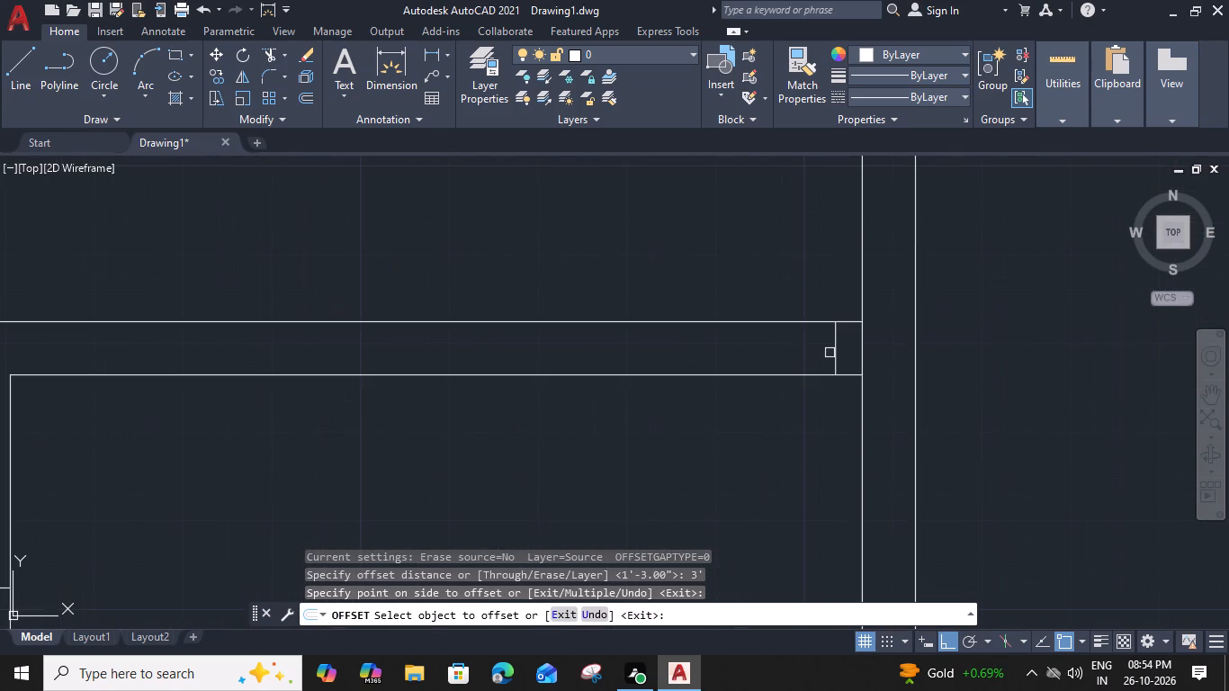
pyautogui.click(830, 352)
pyautogui.click(835, 352)
pyautogui.click(735, 359)
# Offset the short line near the upper right room's bottom-left corner 3' upward.
pyautogui.scroll(-2, 735, 359)
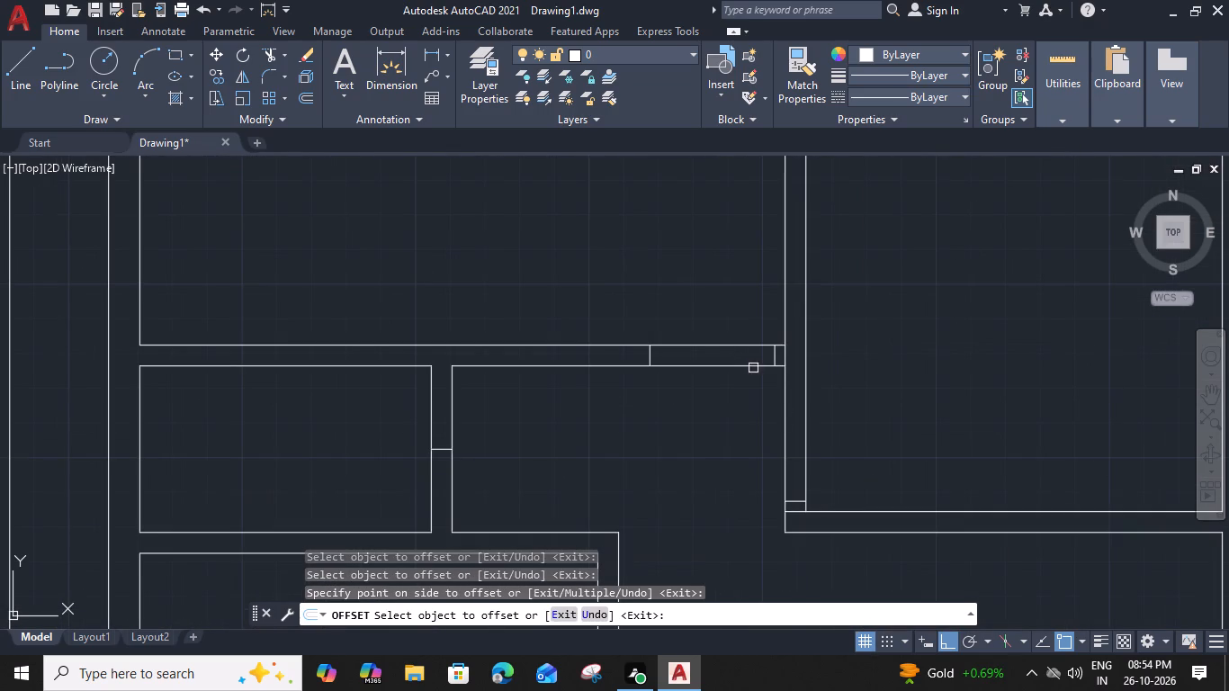
pyautogui.click(795, 500)
pyautogui.click(786, 456)
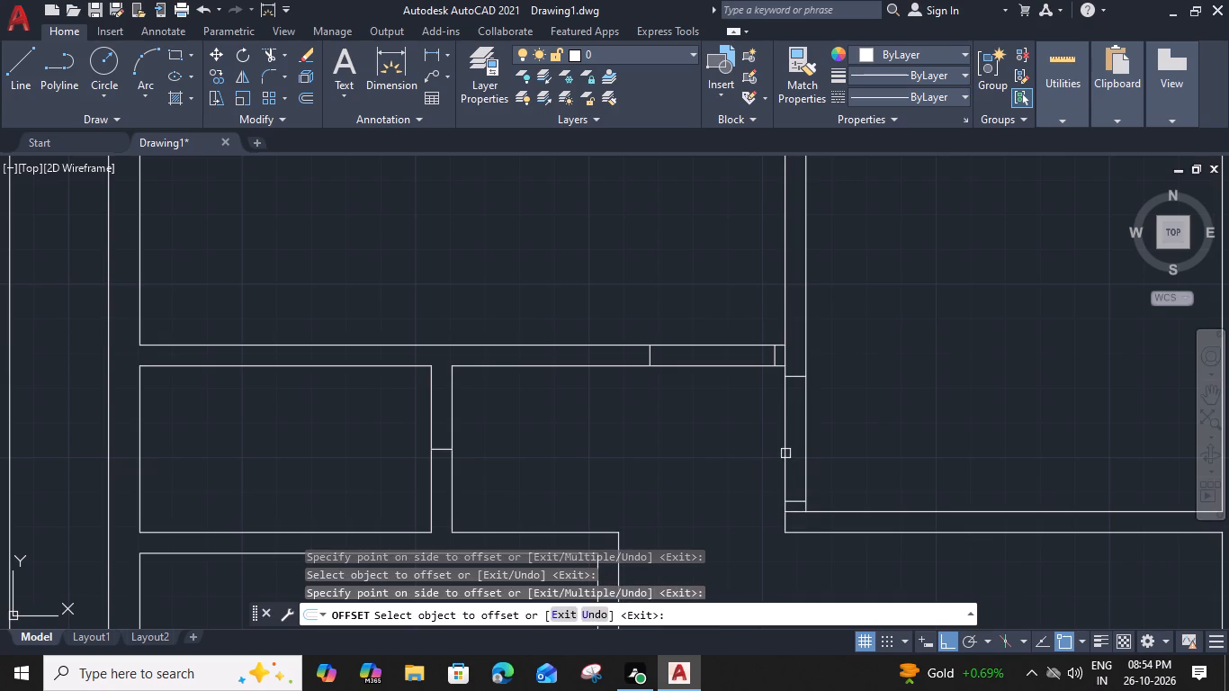
pyautogui.press('Escape')
# Offset the short centre line in the right wall of the small room below the large left room 1'3" up and down.
pyautogui.click(439, 452)
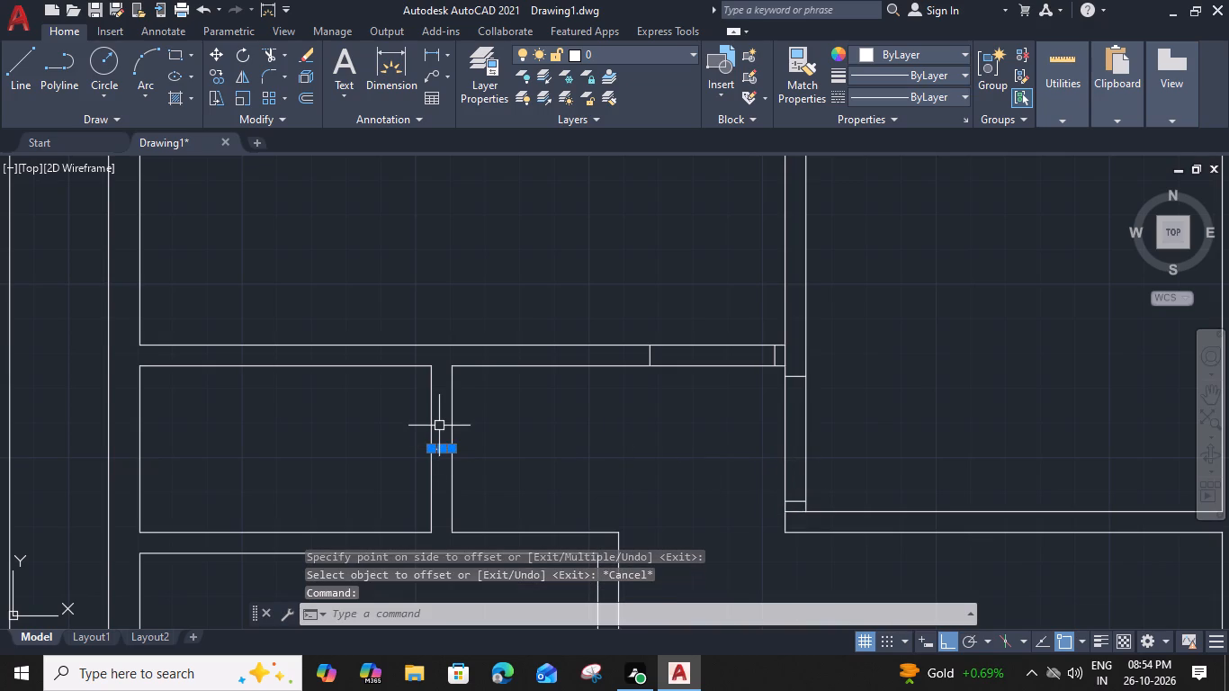
pyautogui.write('o')
pyautogui.press('space')
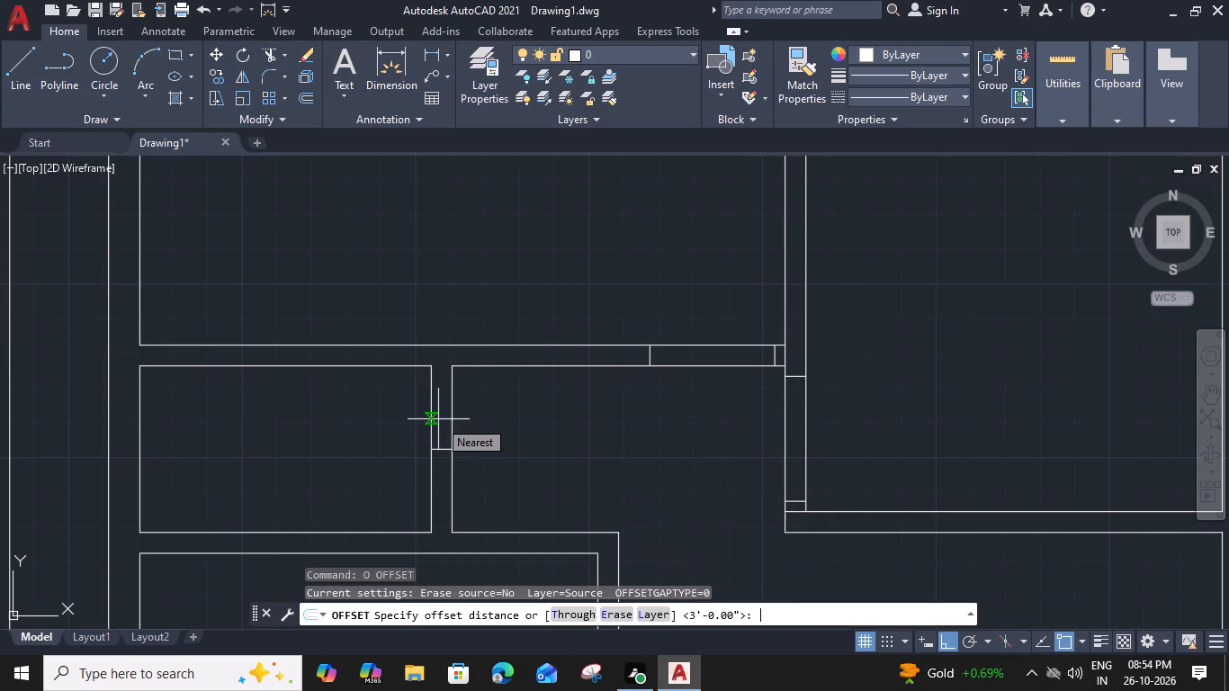
pyautogui.press('1')
pyautogui.press("'")
pyautogui.write('3"')
pyautogui.press('Return')
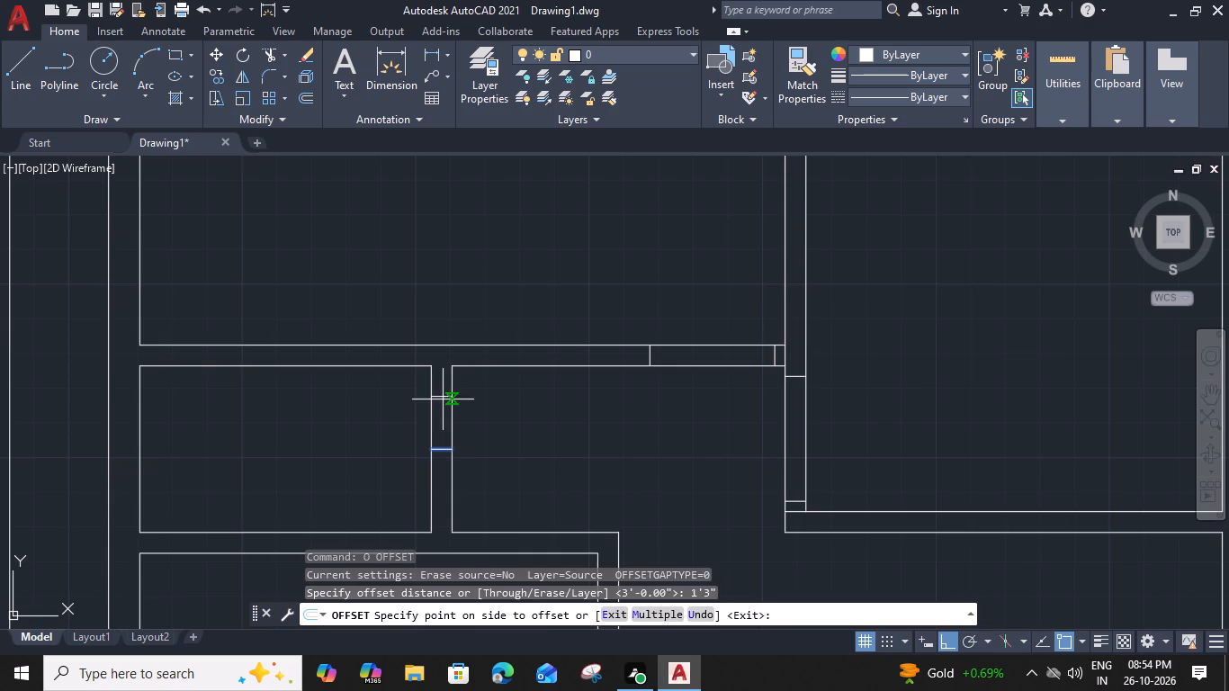
pyautogui.click(443, 399)
pyautogui.click(444, 451)
pyautogui.click(441, 505)
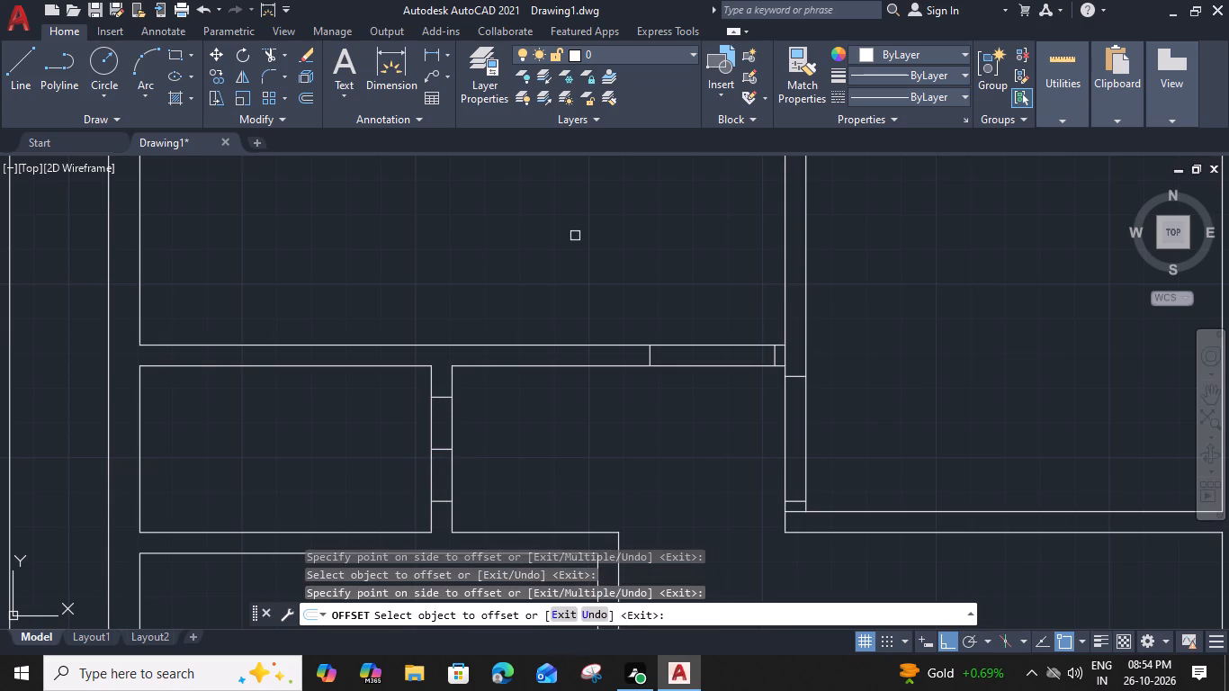
# Offset the short centre line in the left wall of the small top-right corner room 1'3" up and down.
pyautogui.scroll(-1, 575, 237)
pyautogui.moveTo(575, 238); pyautogui.dragTo(569, 452, button='middle')
pyautogui.scroll(1, 601, 240)
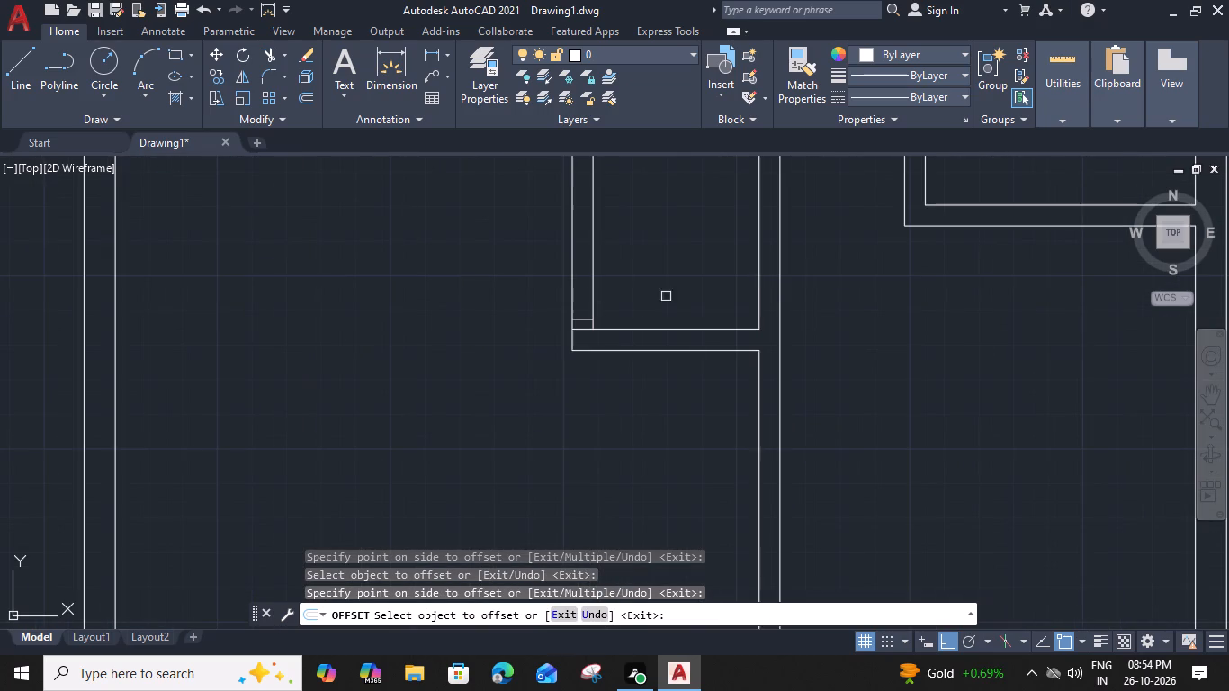
pyautogui.moveTo(884, 249); pyautogui.dragTo(586, 419, button='middle')
pyautogui.click(619, 291)
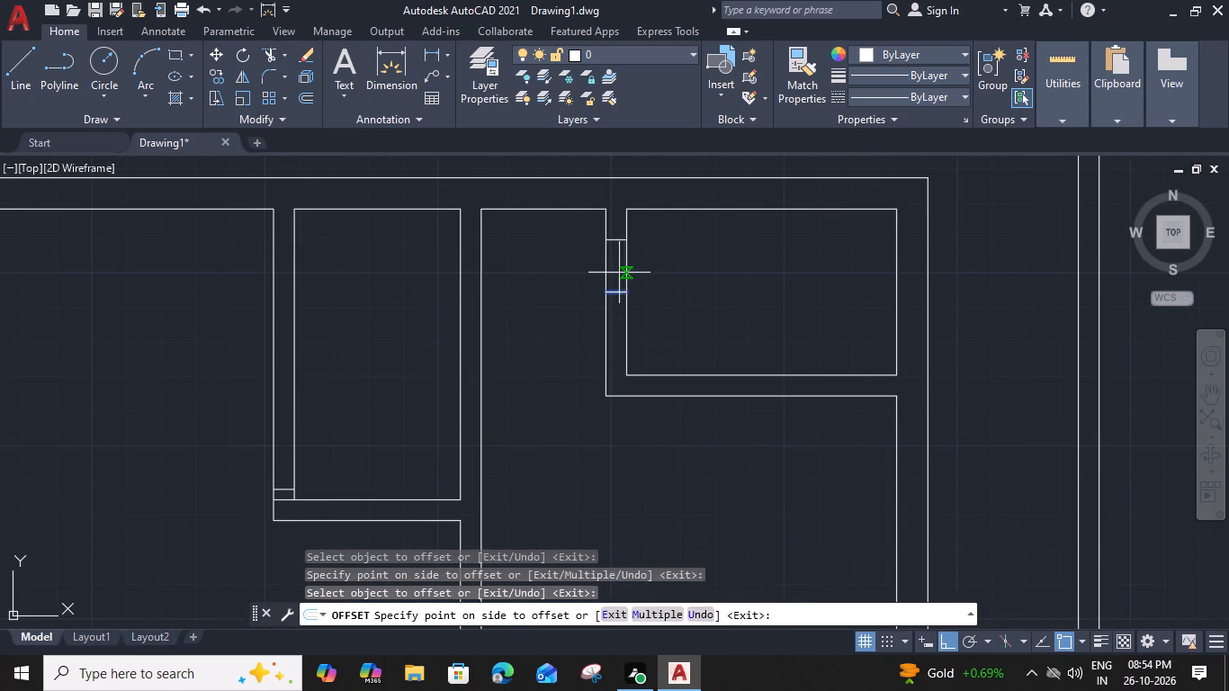
pyautogui.click(619, 260)
pyautogui.moveTo(617, 293); pyautogui.dragTo(615, 301)
pyautogui.click(609, 345)
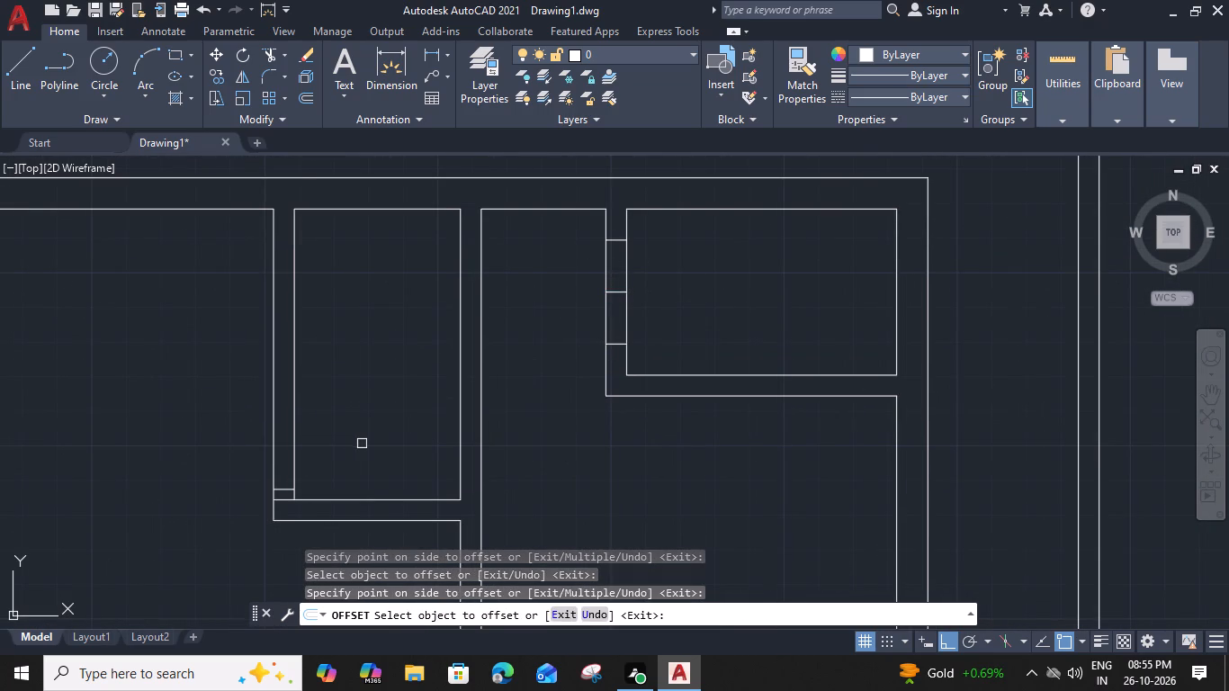
pyautogui.press('Escape')
# Offset the short line near the lower-left corner of the narrow top middle room 2'6" upward.
pyautogui.moveTo(351, 441); pyautogui.dragTo(619, 398, button='middle')
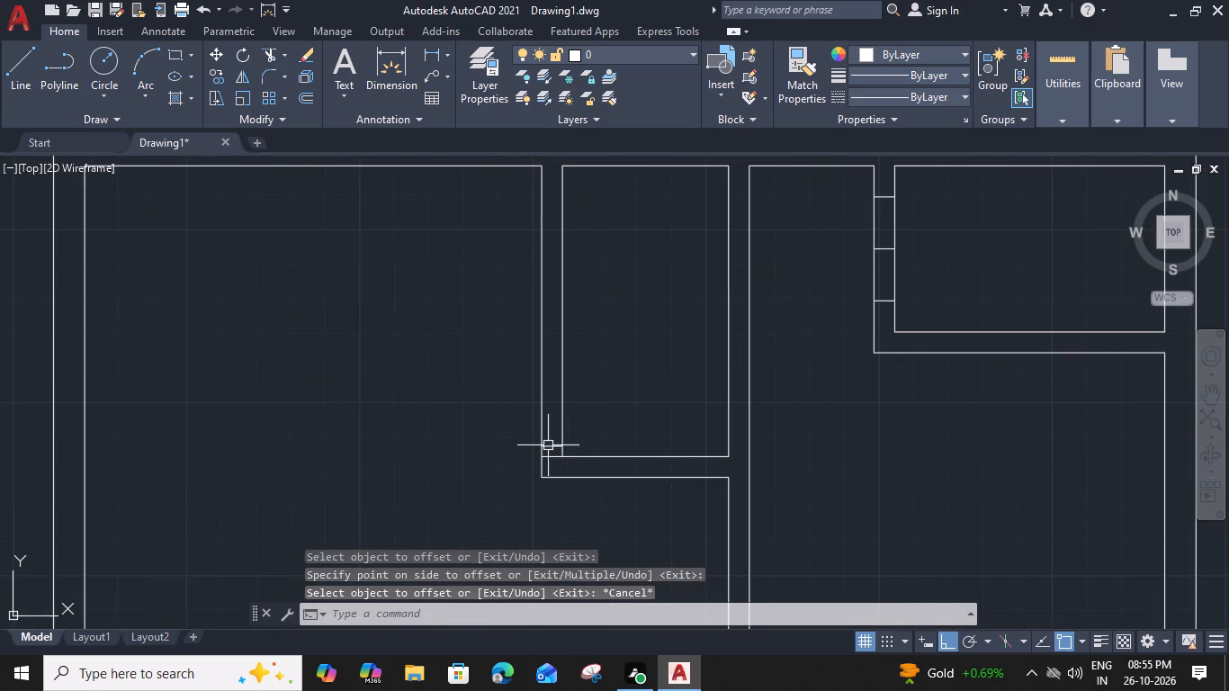
pyautogui.click(548, 445)
pyautogui.write("o 2'")
pyautogui.press('6')
pyautogui.hotkey('shift', '"')
pyautogui.press('Return')
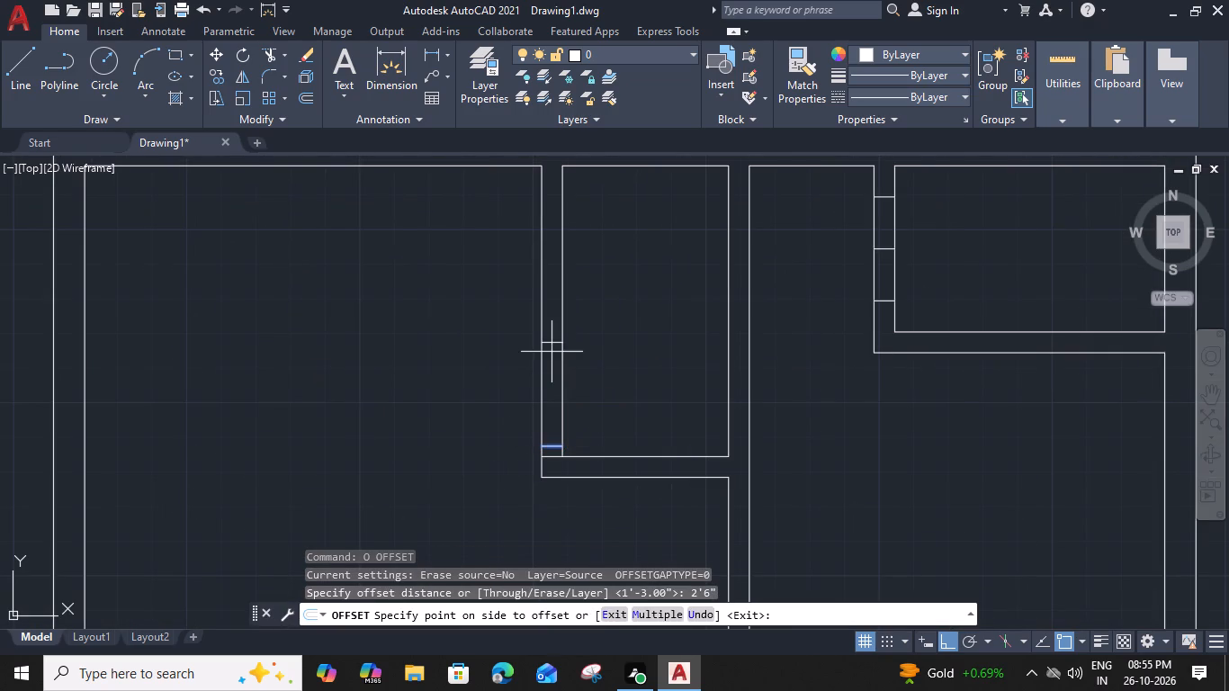
pyautogui.click(552, 352)
pyautogui.press('Escape')
# Trim the extra corner line and wall lines to cut the 2'6" opening in the narrow top middle room's left wall.
pyautogui.write('tr')
pyautogui.press('space')
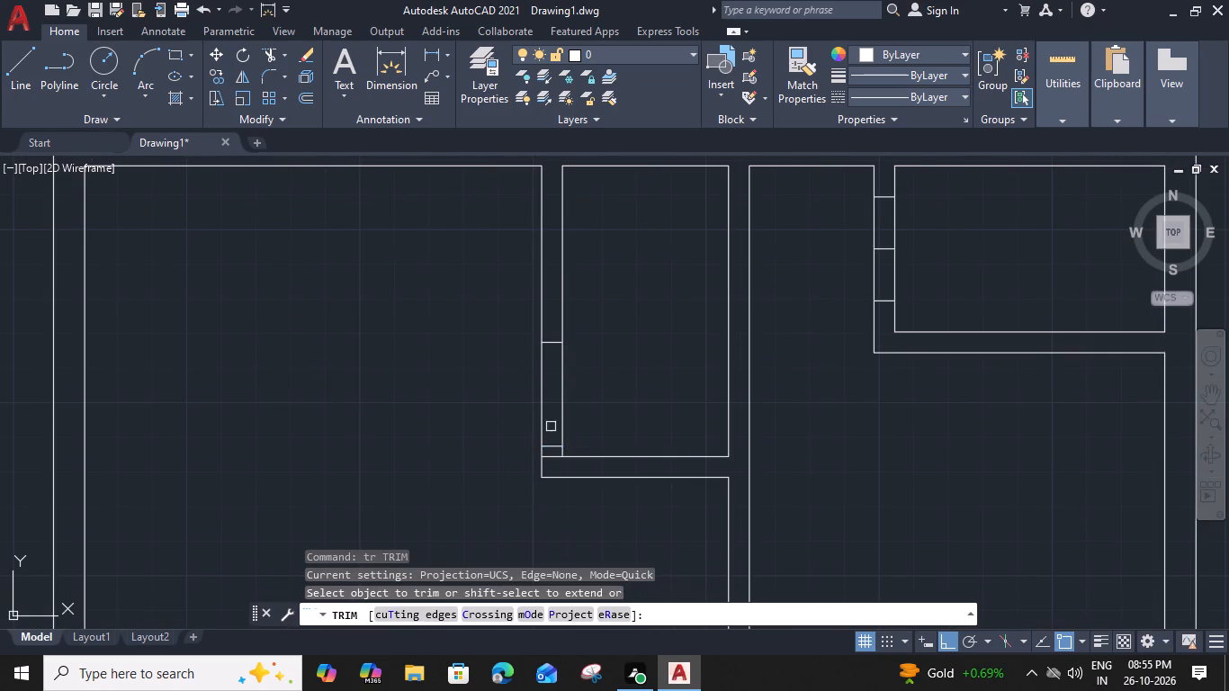
pyautogui.scroll(1, 549, 438)
pyautogui.click(552, 469)
pyautogui.click(614, 372)
pyautogui.click(485, 400)
# Trim the centre line and wall lines between the offsets to open the small top-right corner room's left wall.
pyautogui.scroll(-1, 485, 400)
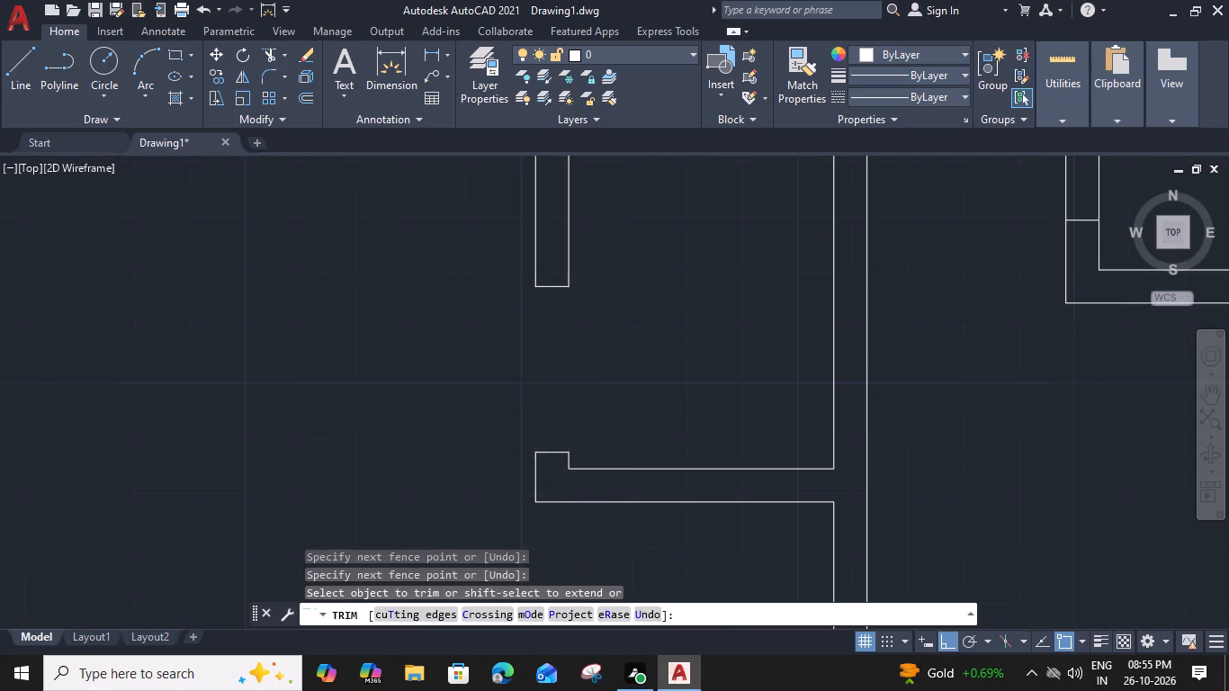
pyautogui.scroll(-2, 485, 400)
pyautogui.scroll(2, 682, 356)
pyautogui.click(586, 331)
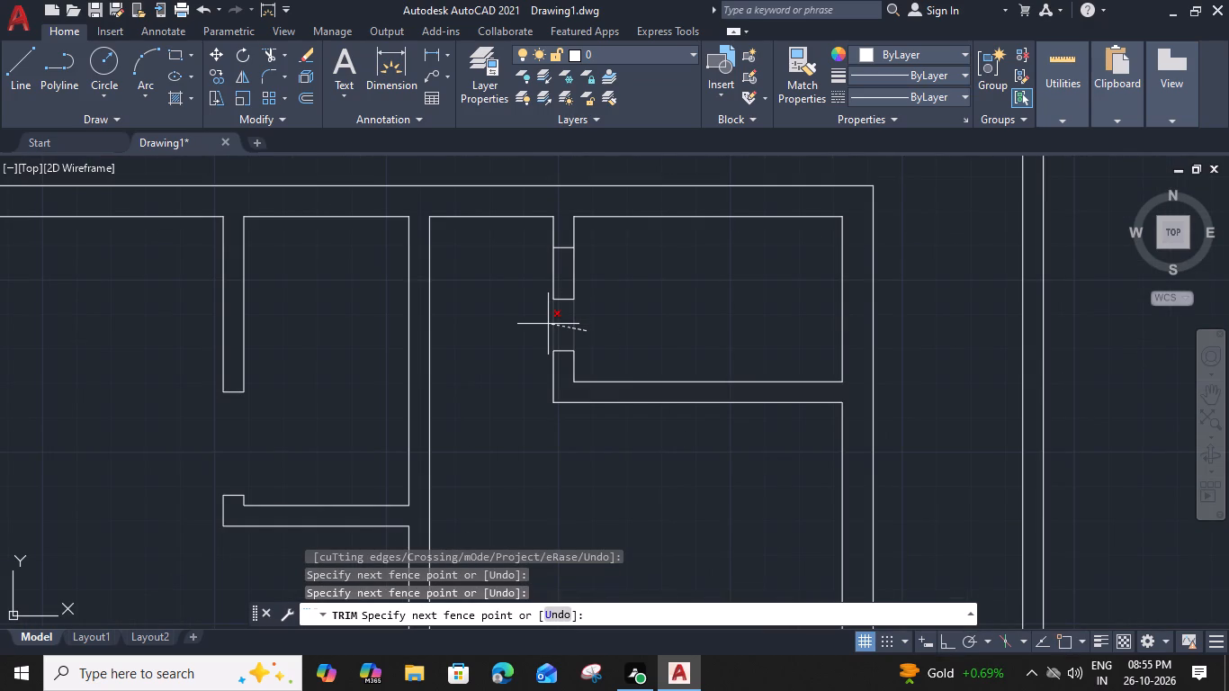
pyautogui.click(580, 331)
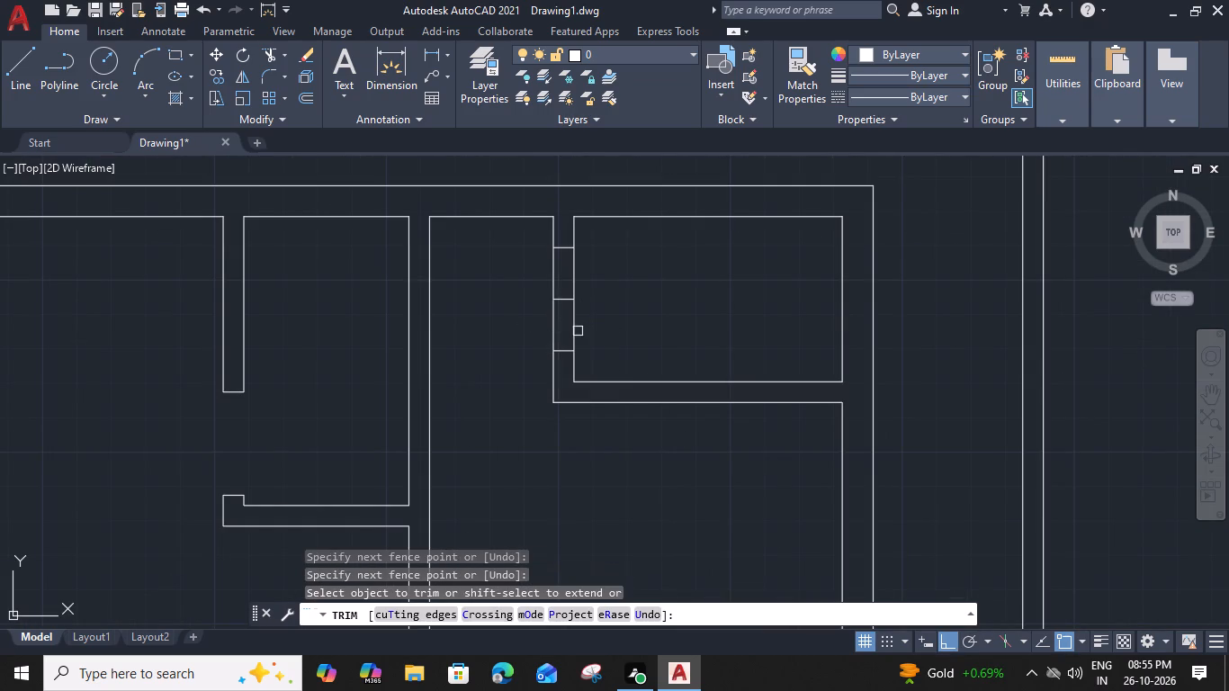
pyautogui.click(562, 299)
pyautogui.moveTo(597, 298); pyautogui.dragTo(582, 305)
pyautogui.click(534, 324)
# Trim the centre line and wall lines to open the right wall of the small room below the large left room.
pyautogui.scroll(-1, 534, 324)
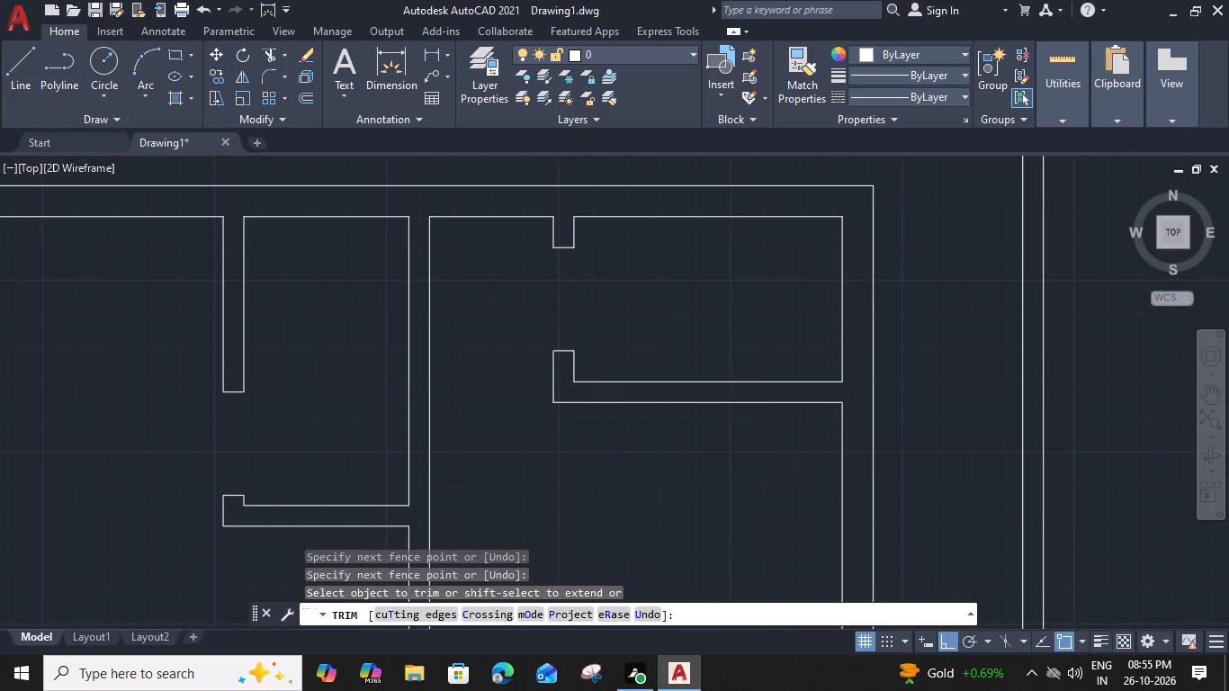
pyautogui.scroll(-1, 534, 324)
pyautogui.moveTo(520, 420); pyautogui.dragTo(608, 252, button='middle')
pyautogui.moveTo(460, 526); pyautogui.dragTo(471, 480, button='middle')
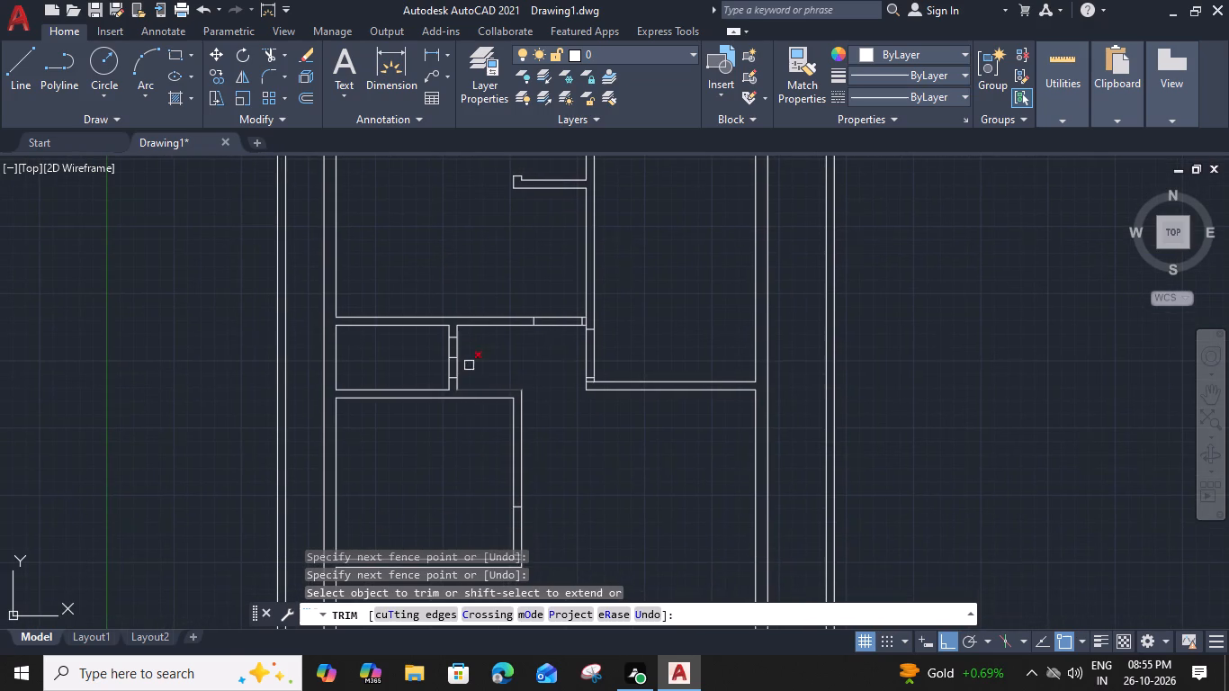
pyautogui.scroll(2, 469, 361)
pyautogui.click(427, 355)
pyautogui.click(462, 351)
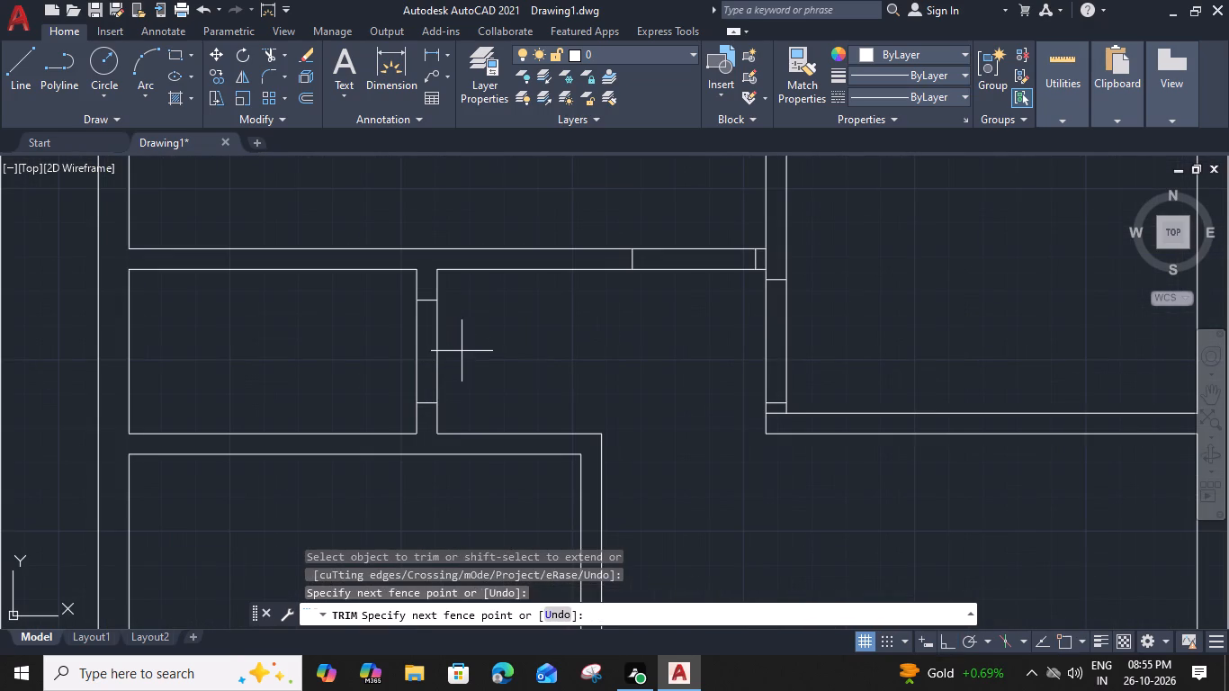
pyautogui.click(372, 379)
# Trim the extra corner line and wall lines to cut the 3' opening in the large left room's bottom wall.
pyautogui.click(766, 256)
pyautogui.click(704, 224)
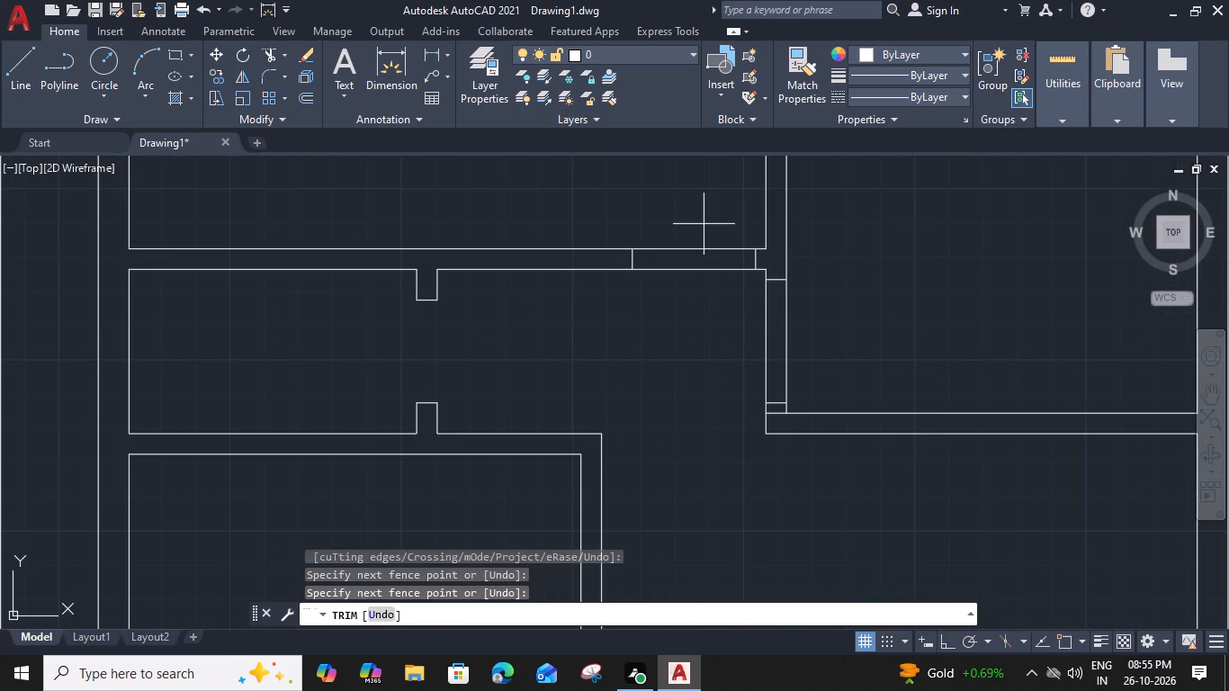
pyautogui.click(692, 316)
# Trim the extra corner line and wall lines to cut the 3' opening in the upper right room's left wall.
pyautogui.click(777, 413)
pyautogui.moveTo(826, 337); pyautogui.dragTo(805, 340)
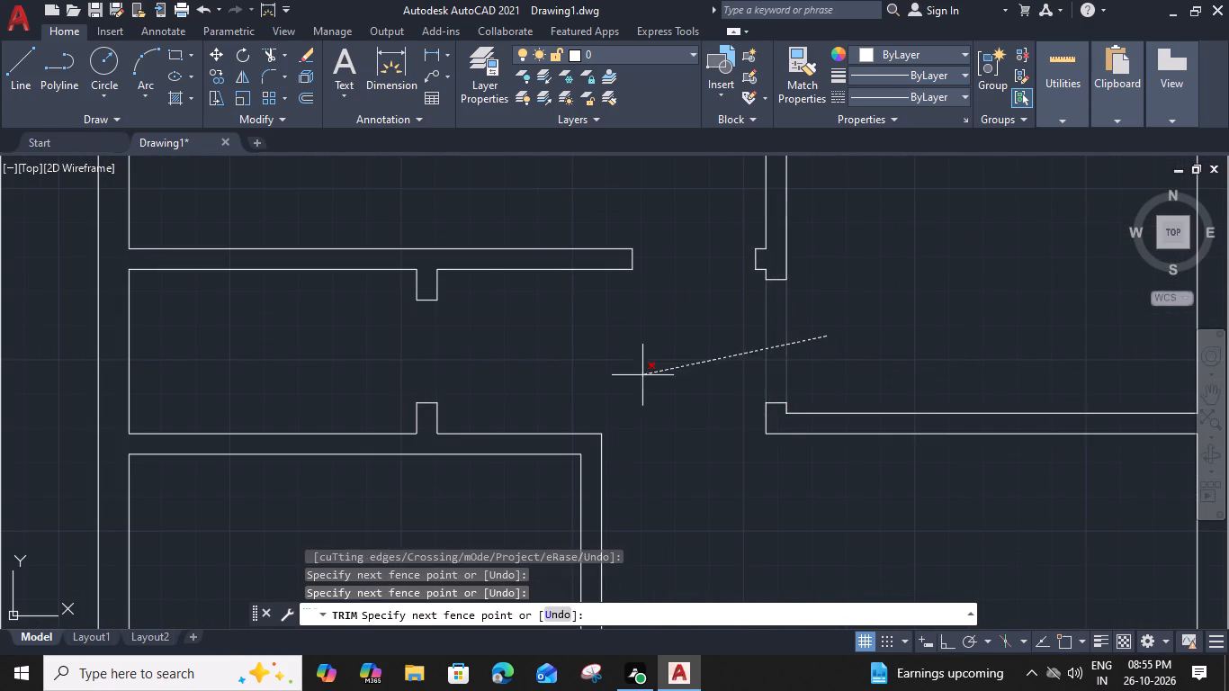
pyautogui.click(642, 375)
# Trim the extra corner line and wall lines to cut the 3' opening in the middle left room's right wall.
pyautogui.scroll(-4, 642, 374)
pyautogui.scroll(4, 636, 467)
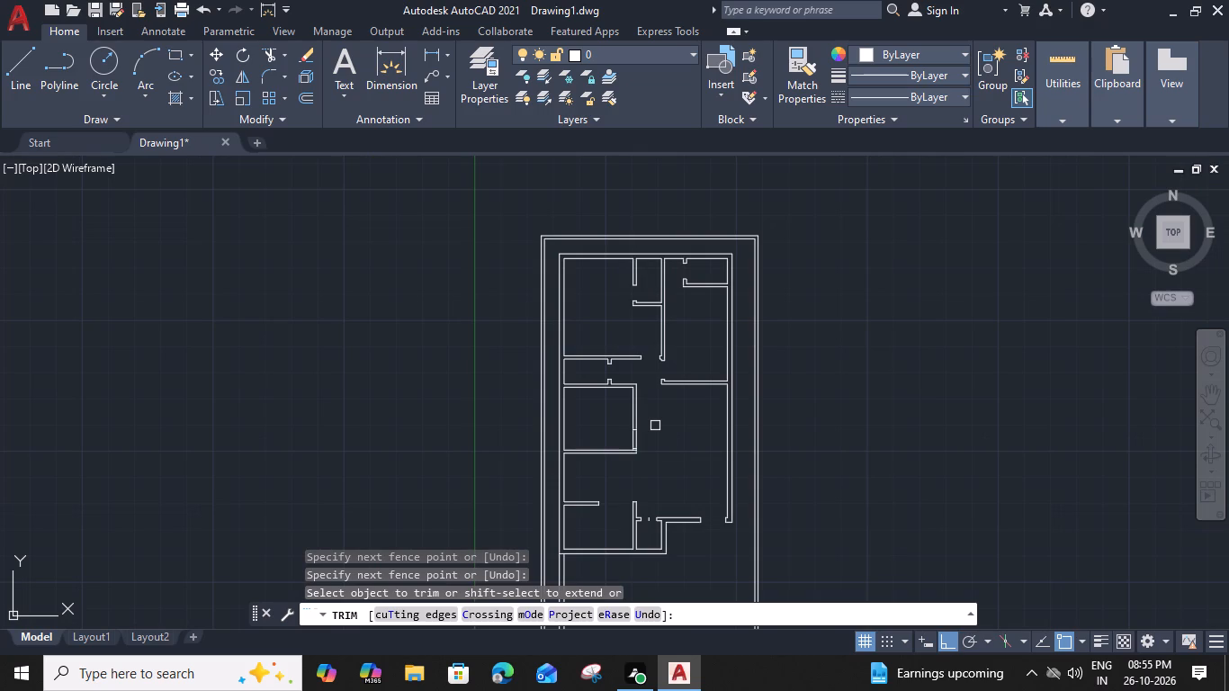
pyautogui.click(627, 366)
pyautogui.moveTo(585, 325); pyautogui.dragTo(612, 316)
pyautogui.click(799, 301)
pyautogui.click(593, 325)
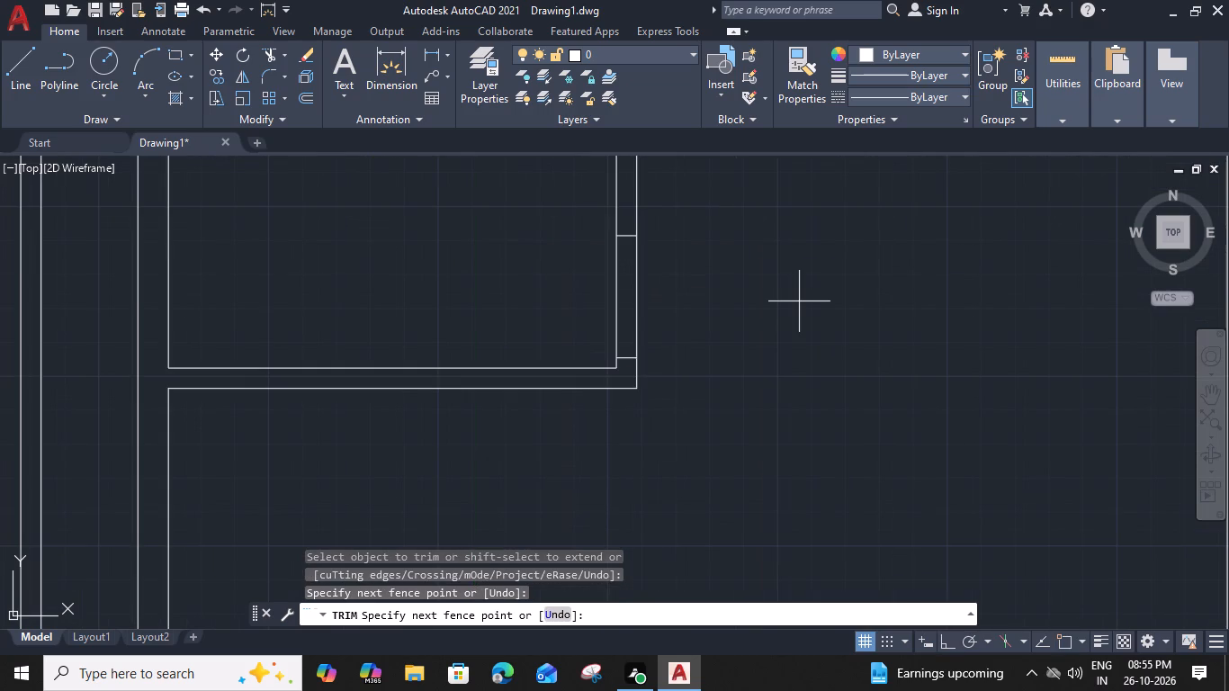
# Insert the Door - Imperial block from the tool palettes in the open hall beside the middle left room.
pyautogui.scroll(-3, 599, 320)
pyautogui.press('Escape')
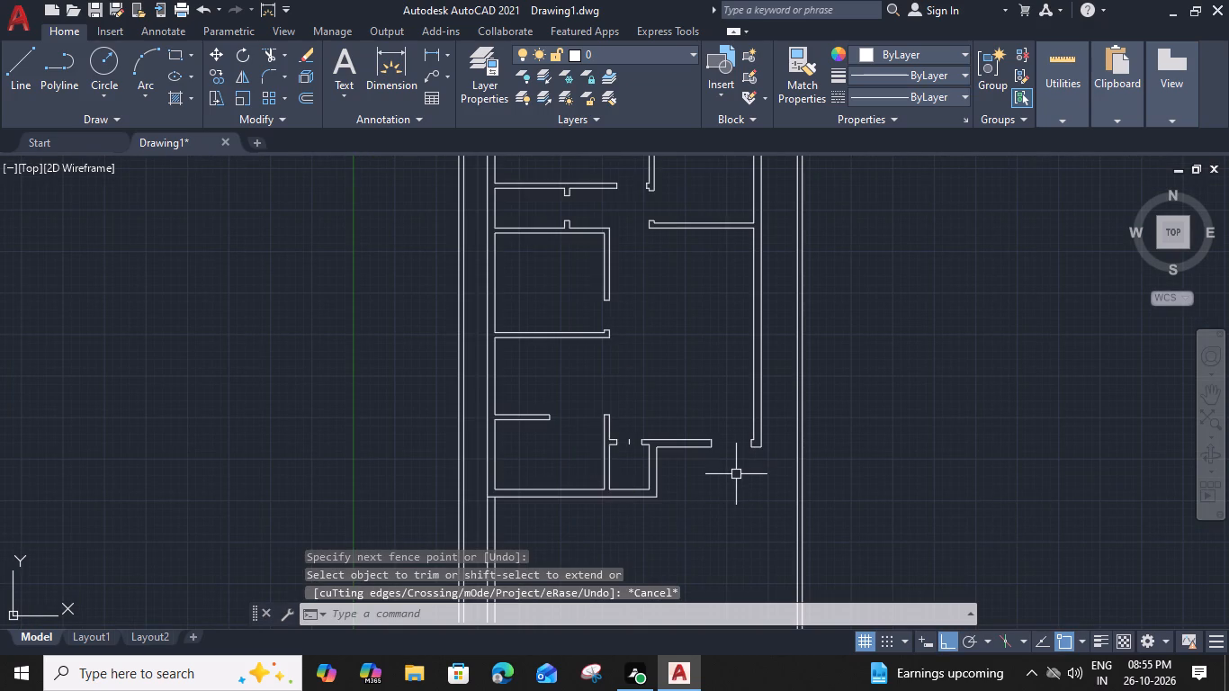
pyautogui.hotkey('ctrl', '3')
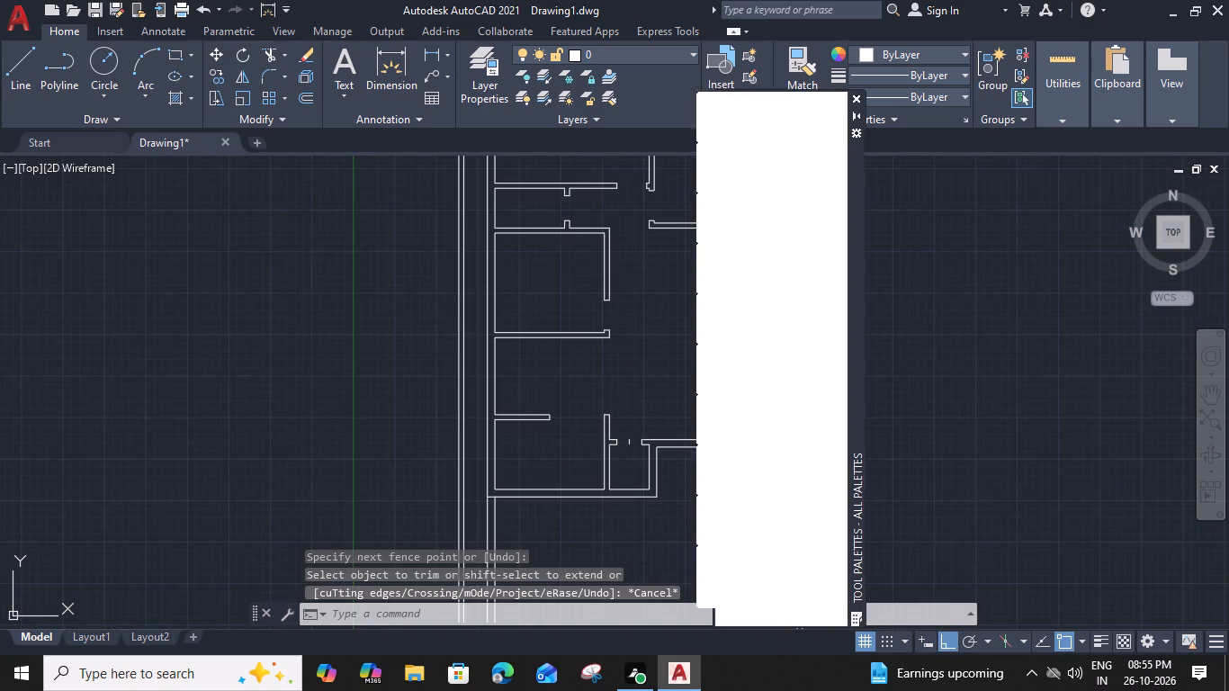
pyautogui.click(749, 197)
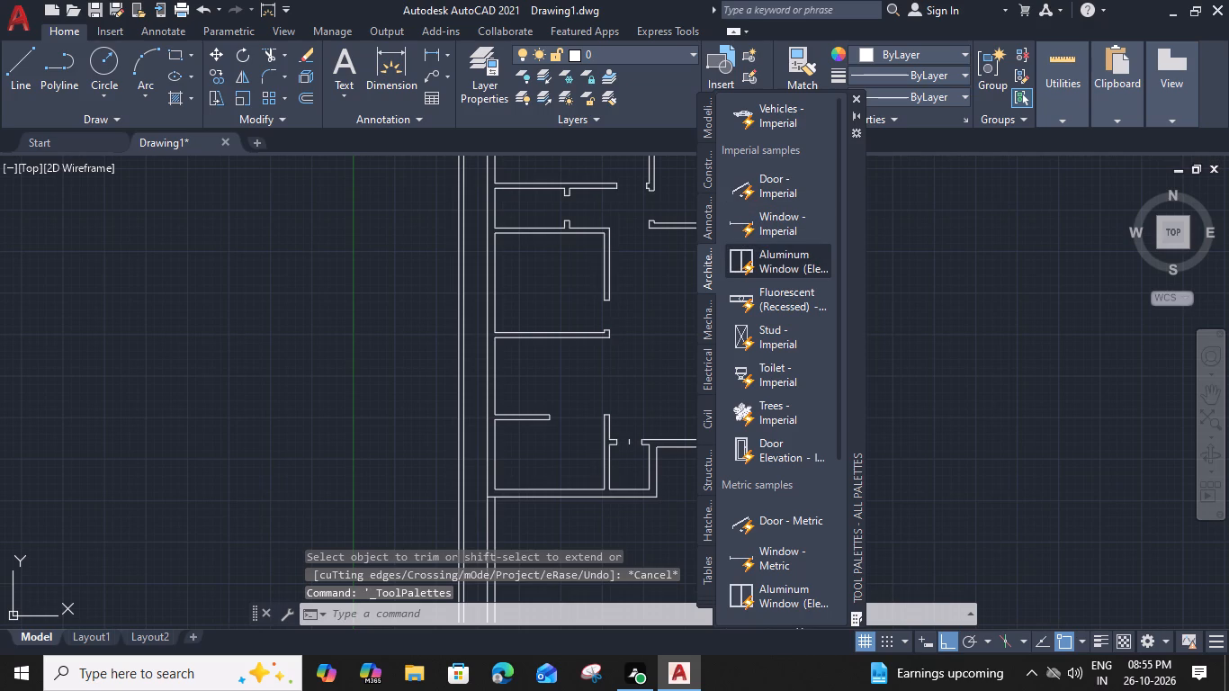
pyautogui.click(632, 357)
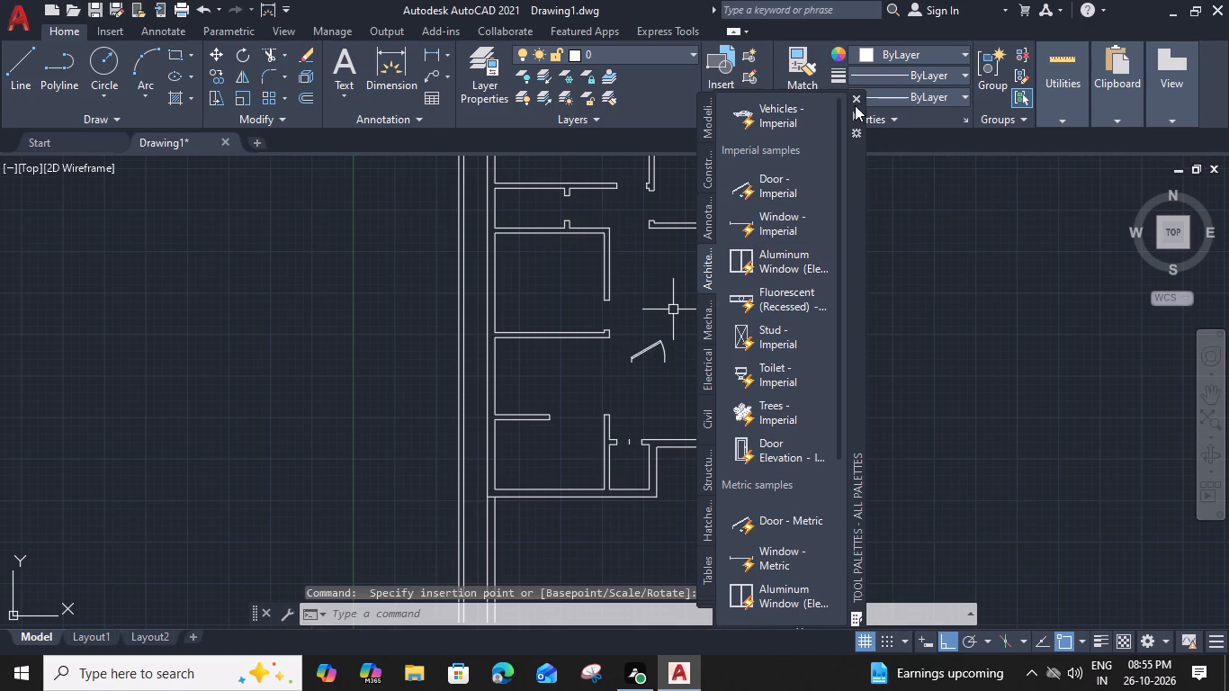
pyautogui.click(864, 96)
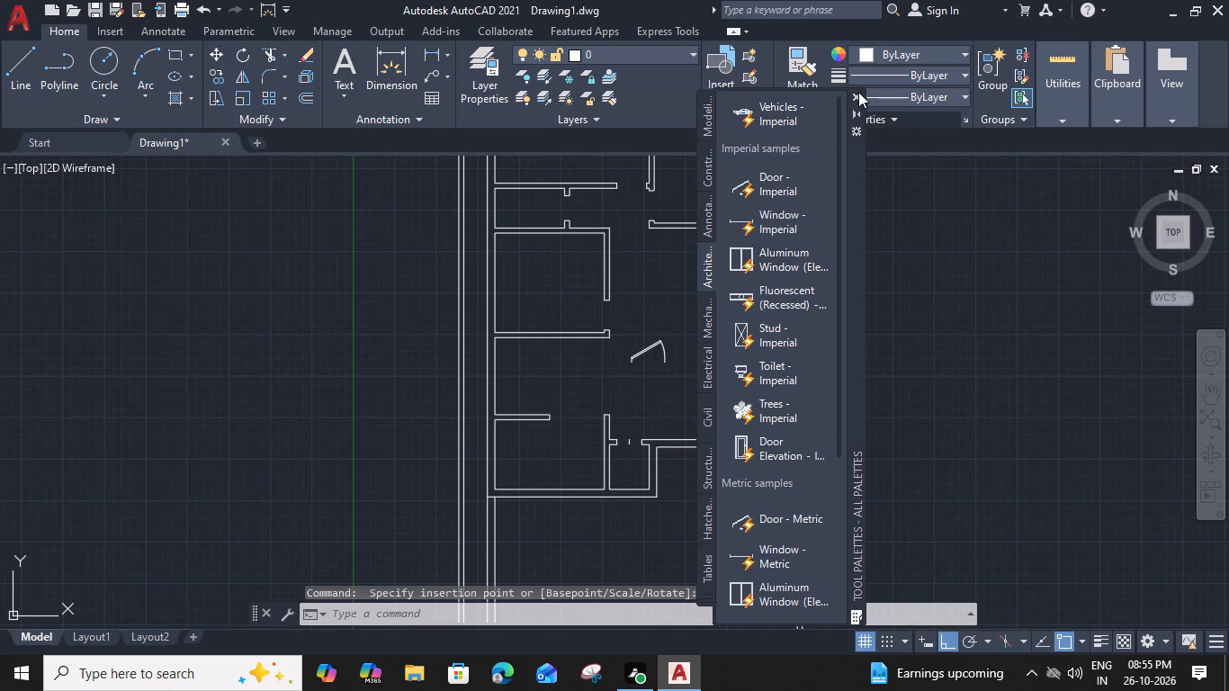
pyautogui.click(859, 93)
# Set the inserted door to Open 90º and flip it horizontally so its leaf is on the opposite side.
pyautogui.click(642, 353)
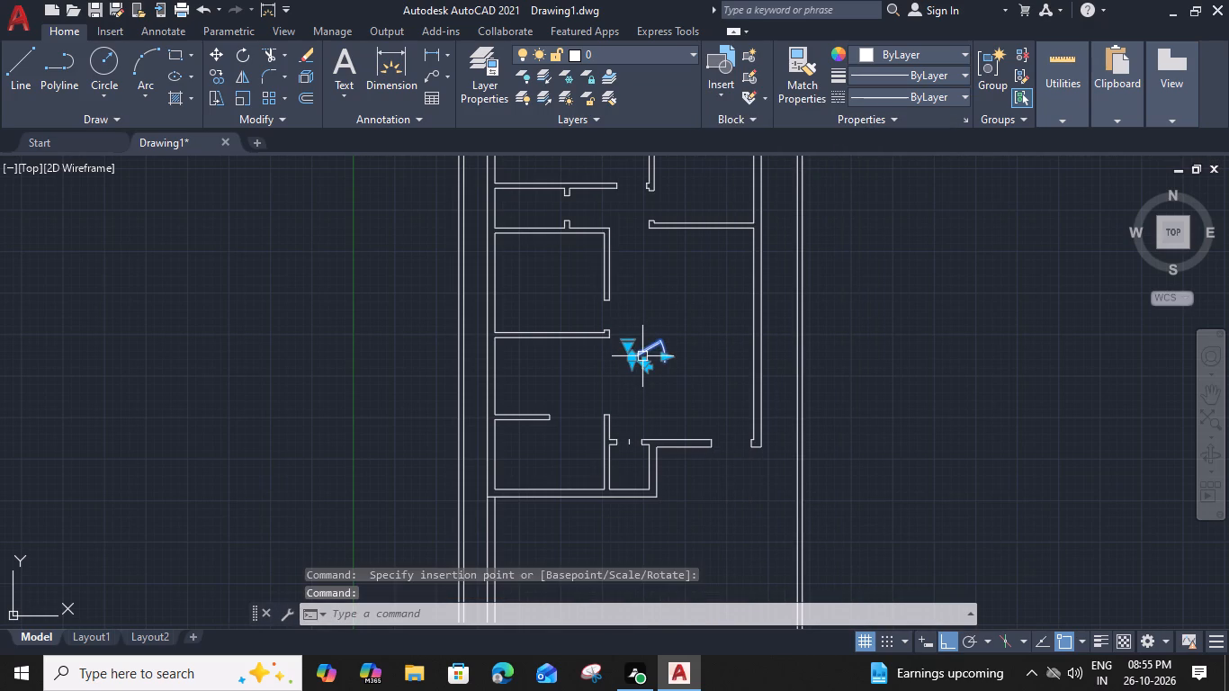
pyautogui.click(630, 345)
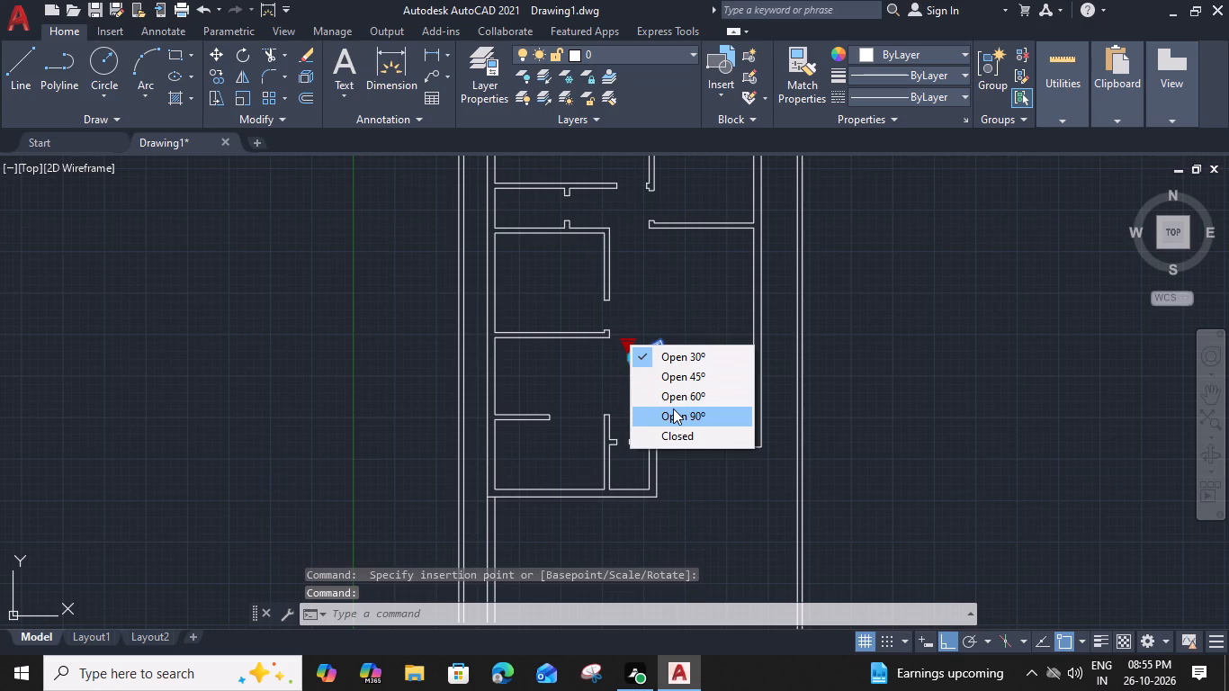
pyautogui.click(673, 408)
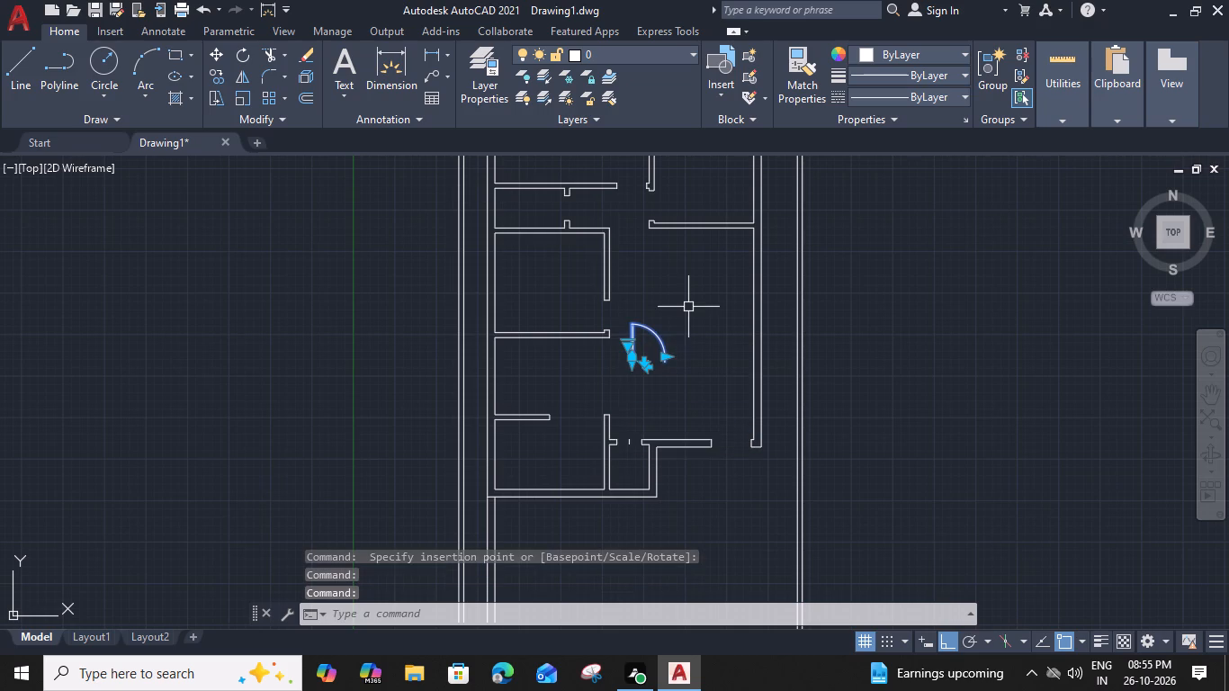
pyautogui.scroll(1, 644, 364)
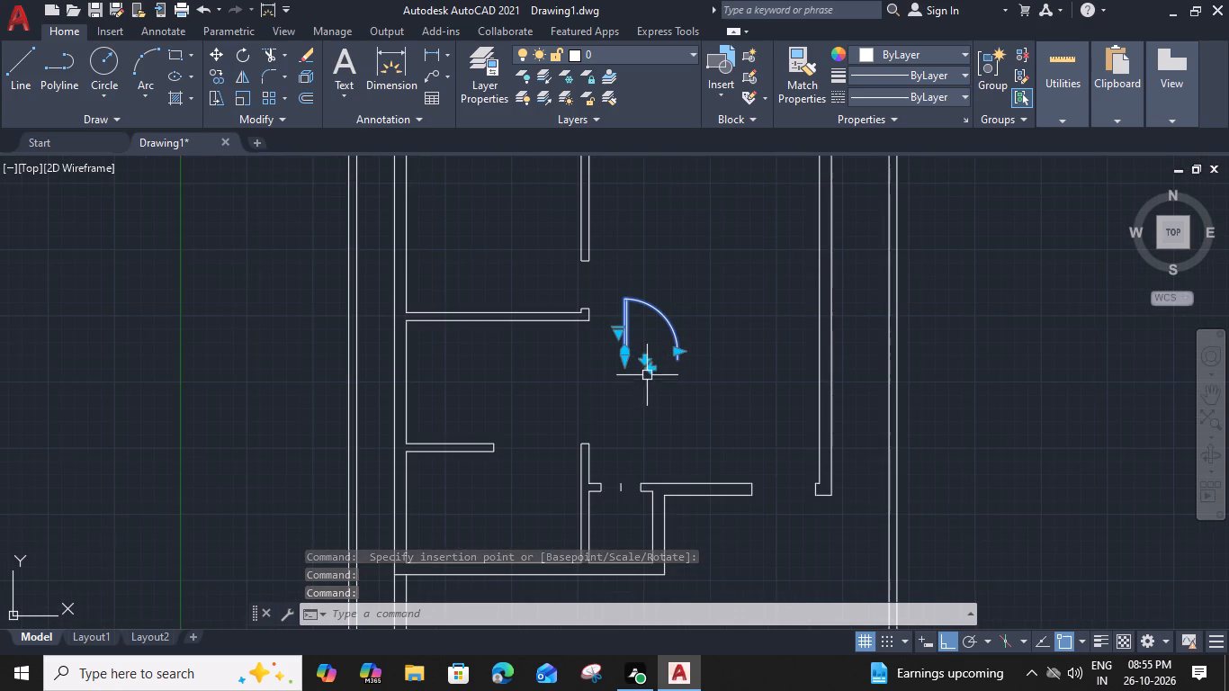
pyautogui.click(651, 367)
# Move the door by its hinge corner to the right jamb of the opening in the large left room's bottom wall.
pyautogui.write('m')
pyautogui.press('space')
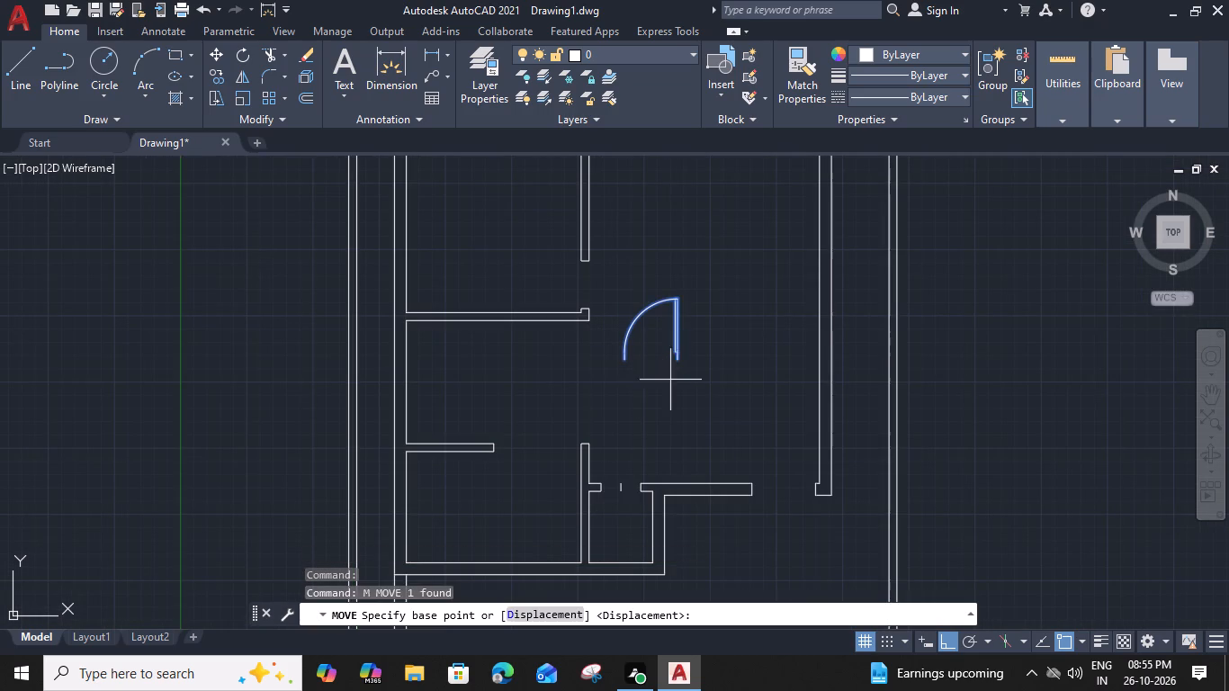
pyautogui.click(679, 359)
pyautogui.scroll(-3, 679, 359)
pyautogui.scroll(5, 680, 283)
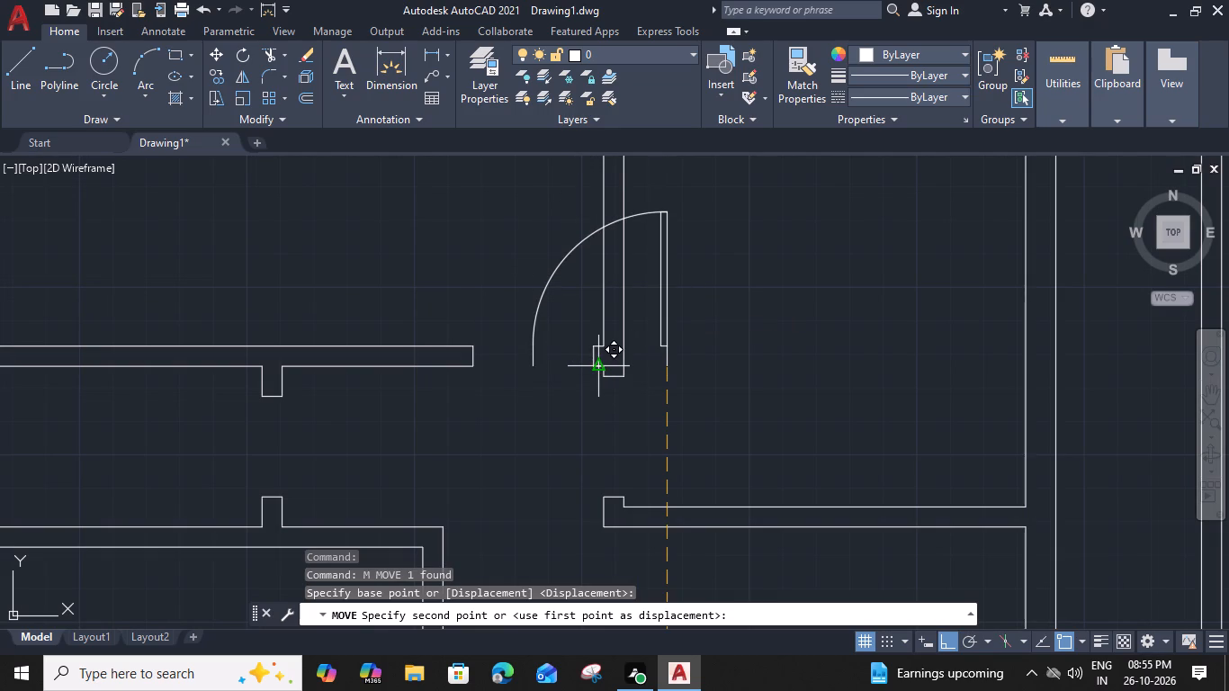
pyautogui.scroll(2, 596, 365)
pyautogui.click(591, 369)
# Scale the door from its hinge corner by reference so its width fits the opening in the large left room's bottom wall.
pyautogui.scroll(-4, 591, 370)
pyautogui.moveTo(552, 394); pyautogui.dragTo(574, 394, button='middle')
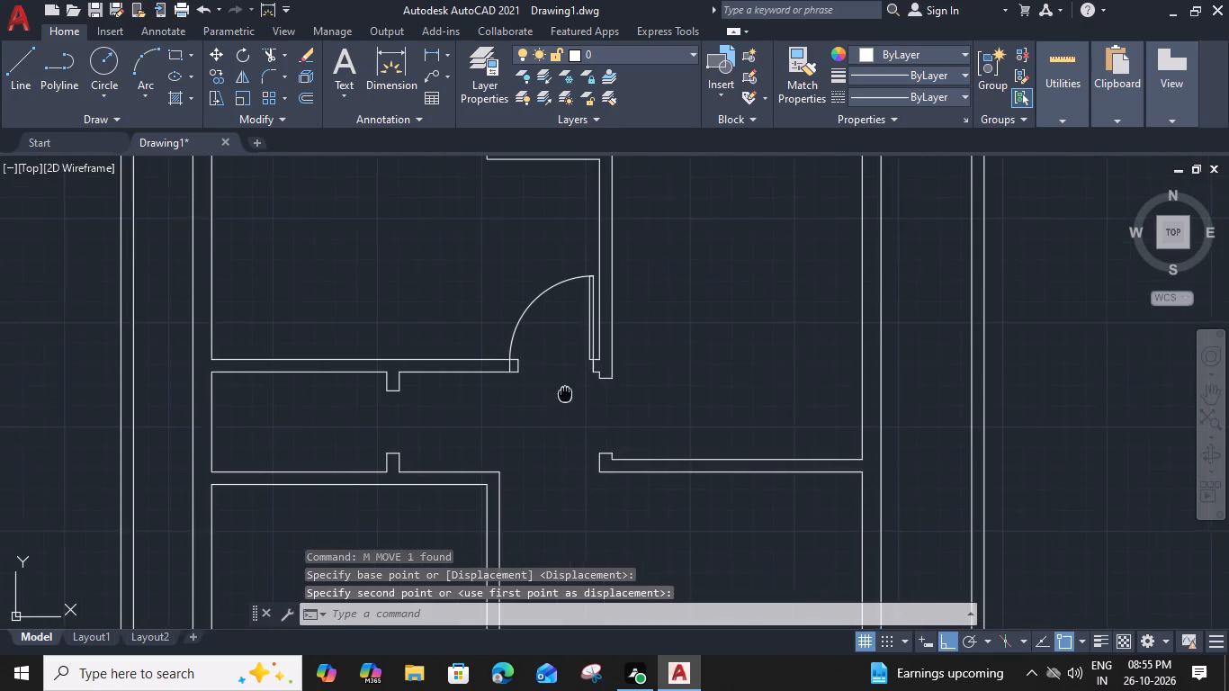
pyautogui.moveTo(574, 394); pyautogui.dragTo(612, 401, button='middle')
pyautogui.scroll(-3, 584, 338)
pyautogui.scroll(2, 589, 339)
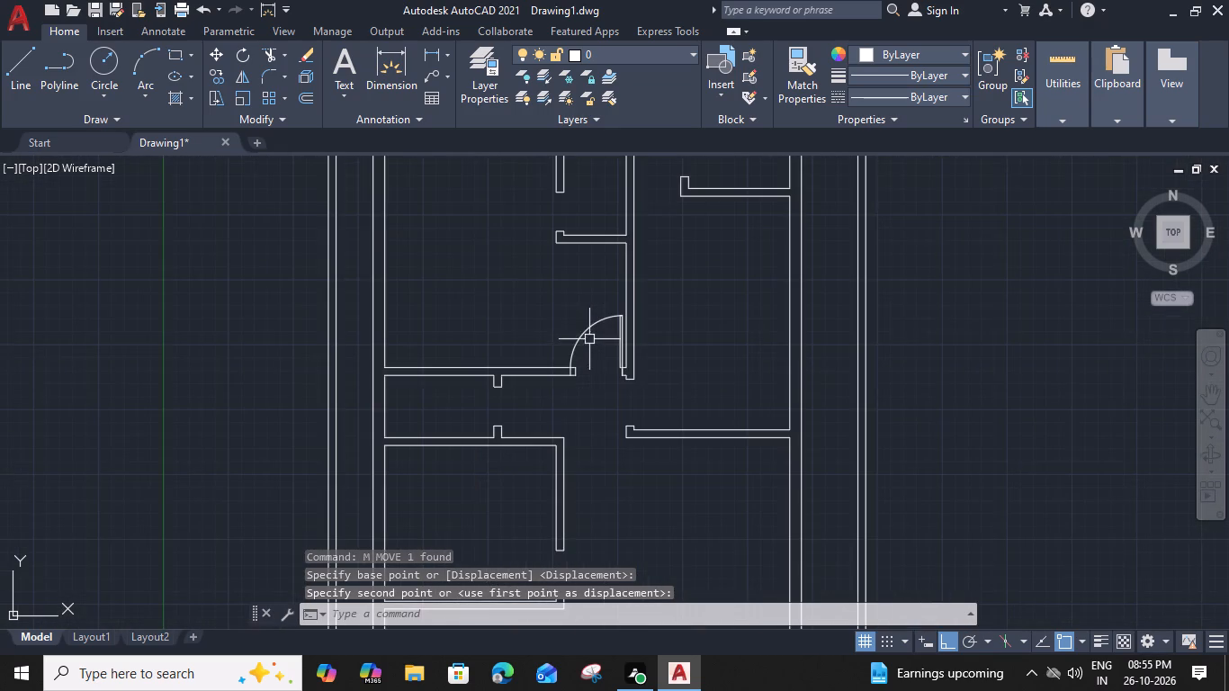
pyautogui.click(588, 327)
pyautogui.write('sc')
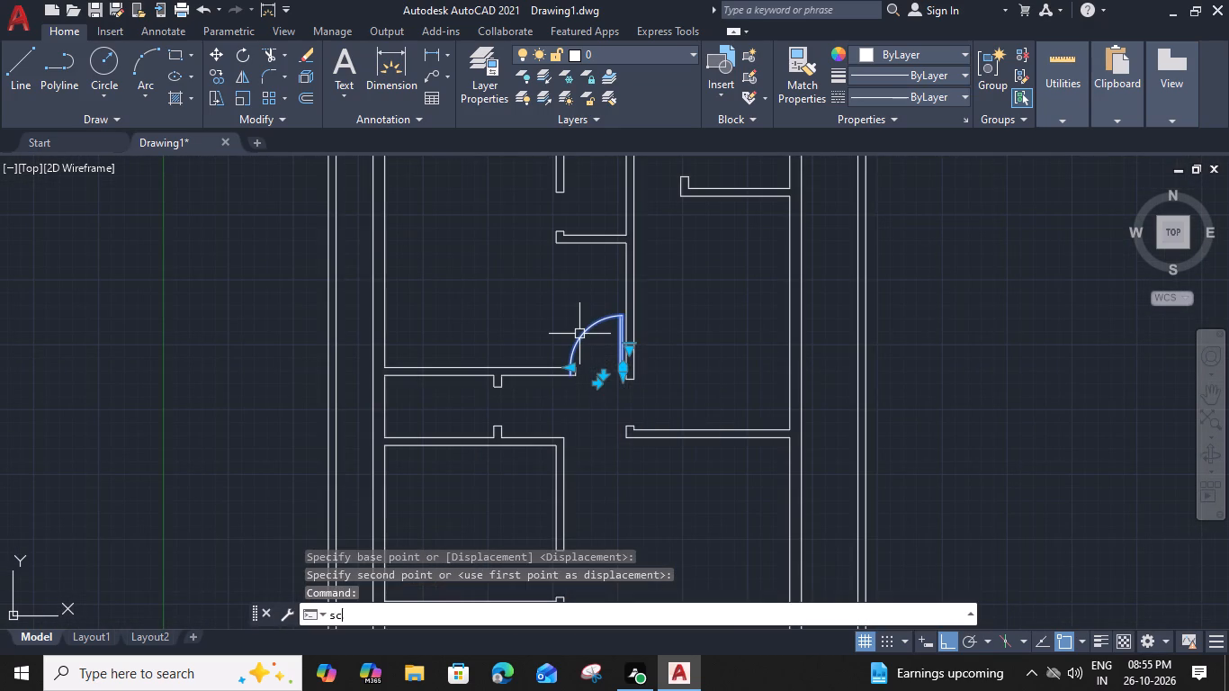
pyautogui.press('space')
pyautogui.scroll(2, 631, 356)
pyautogui.click(608, 402)
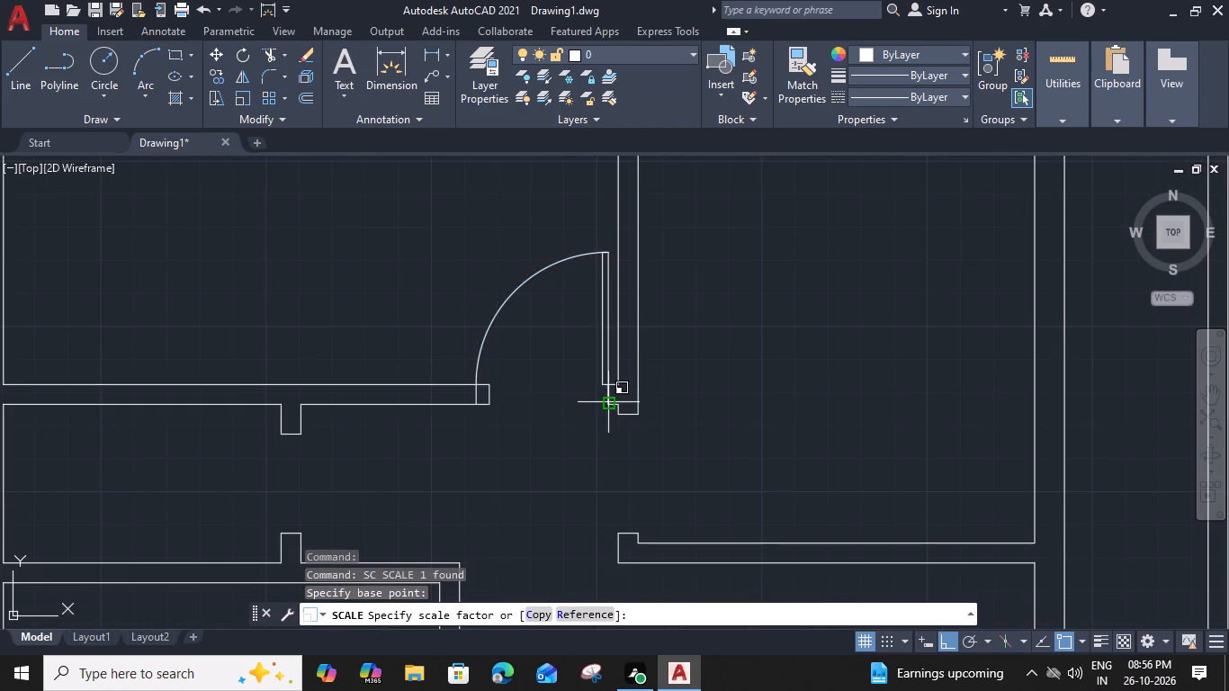
pyautogui.press('t')
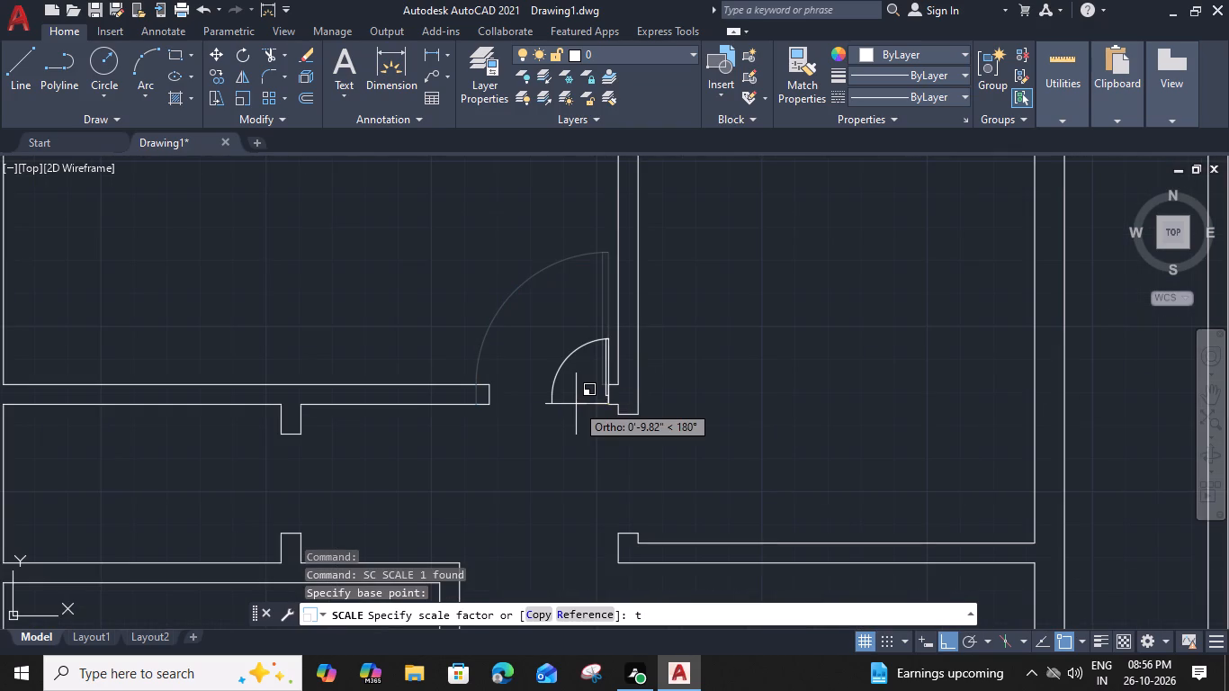
pyautogui.press('BackSpace')
pyautogui.write('r')
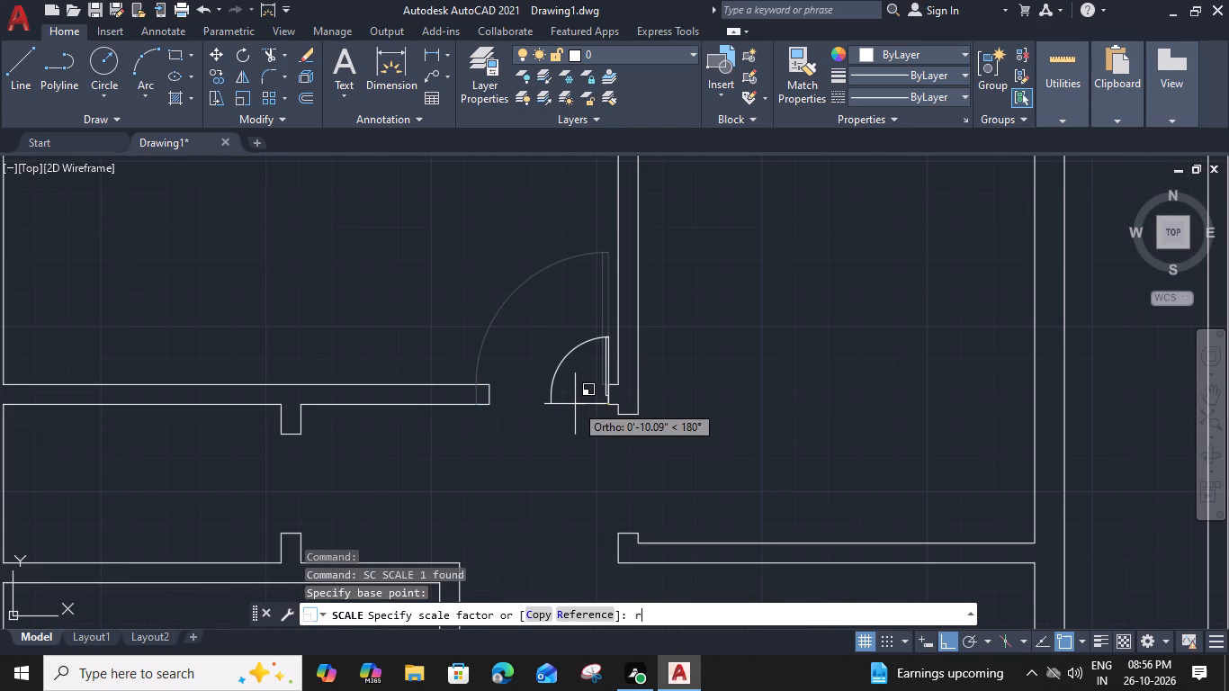
pyautogui.press('space')
pyautogui.click(608, 404)
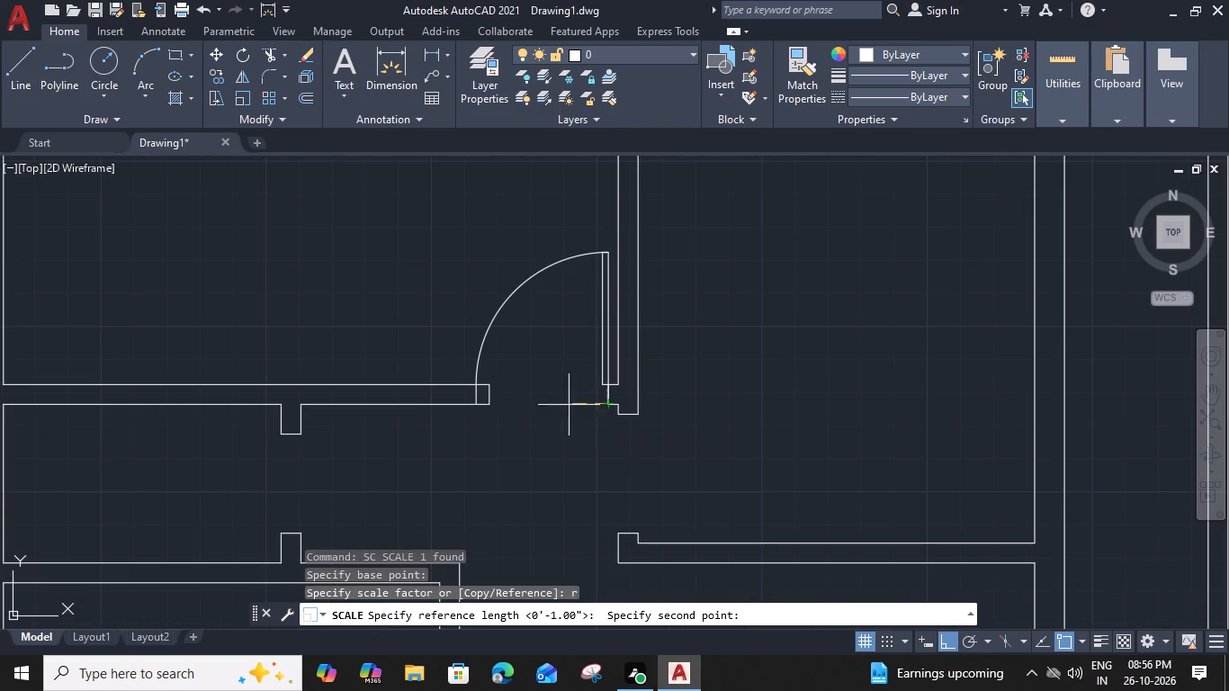
pyautogui.click(477, 405)
pyautogui.click(494, 407)
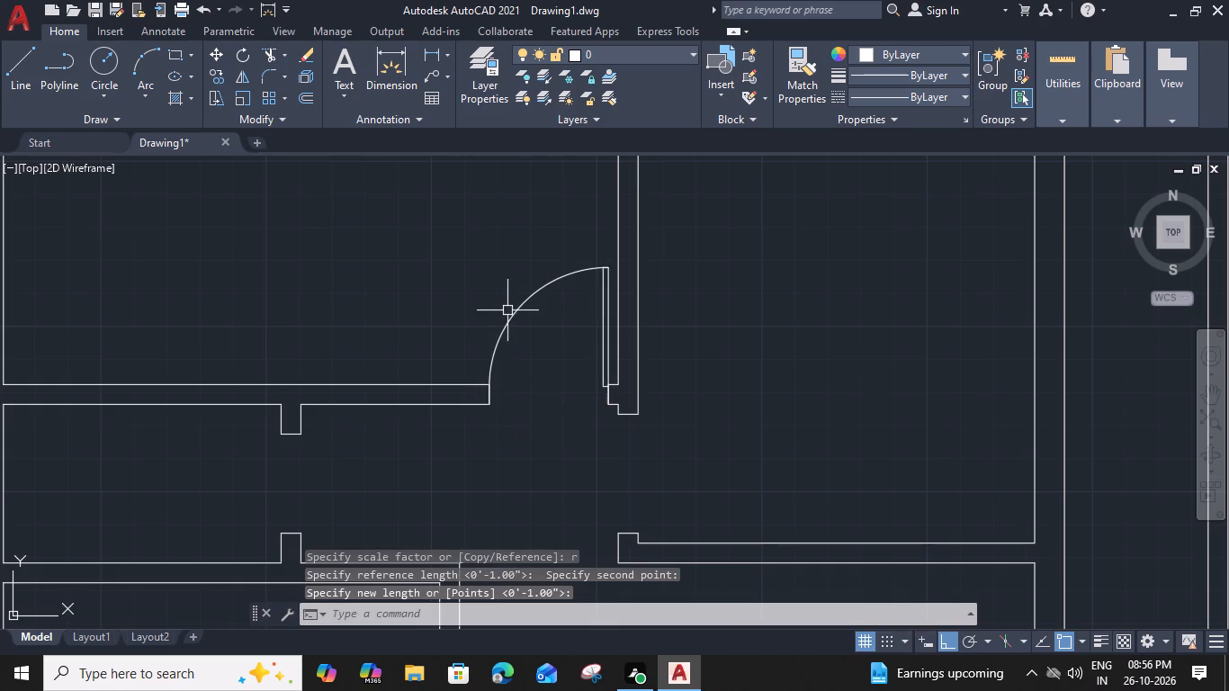
# Copy the fitted door by its hinge corner to the lower jamb of the opening in the upper right room's left wall.
pyautogui.click(507, 322)
pyautogui.write('co')
pyautogui.press('space')
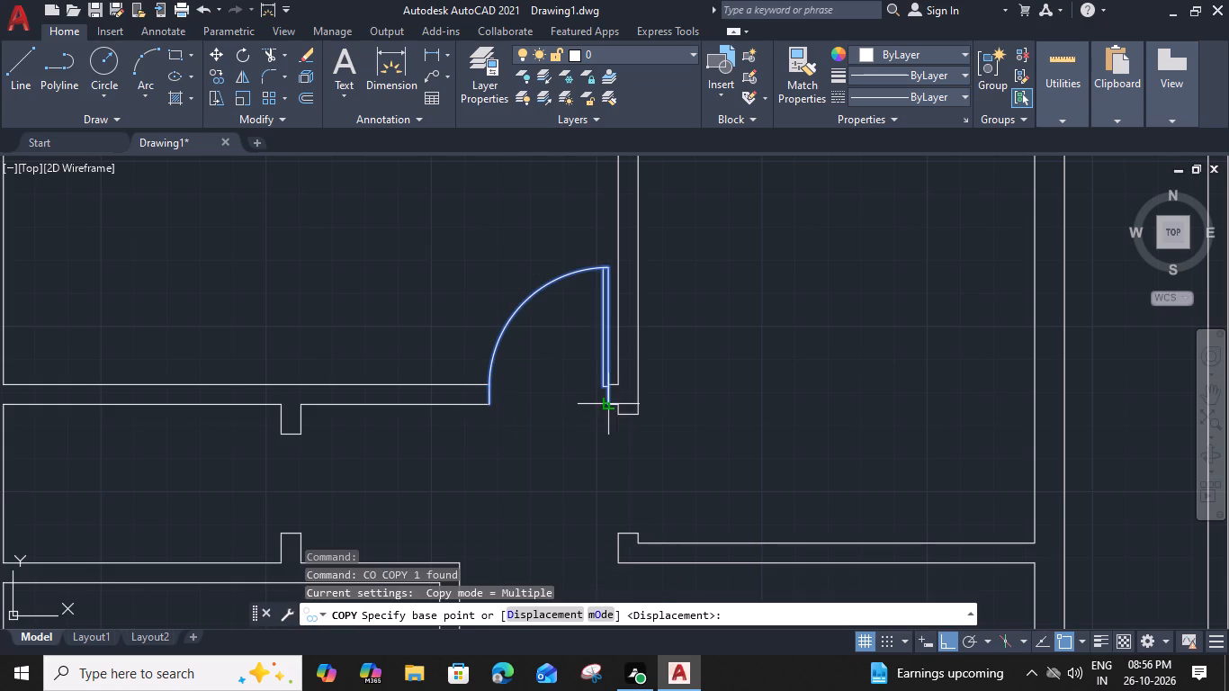
pyautogui.click(609, 408)
pyautogui.click(619, 534)
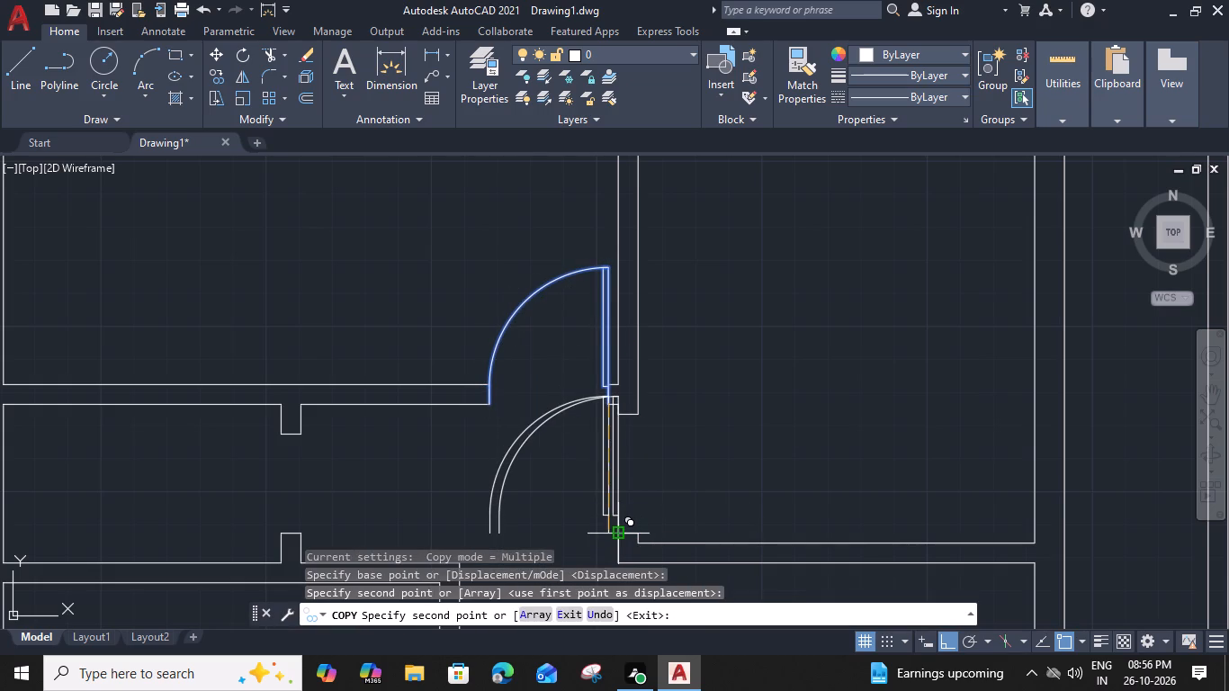
pyautogui.press('Escape')
# Rotate the copied door 90° clockwise about its hinge corner so it swings into the upper right room.
pyautogui.click(614, 499)
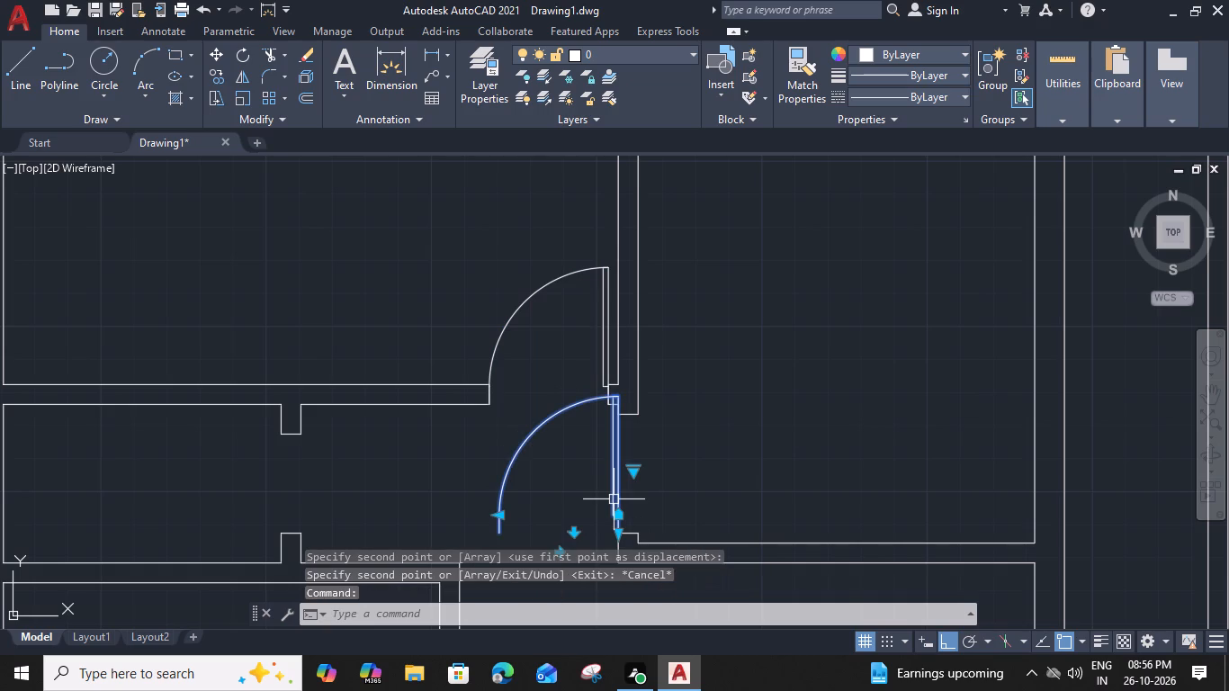
pyautogui.write('ro')
pyautogui.press('space')
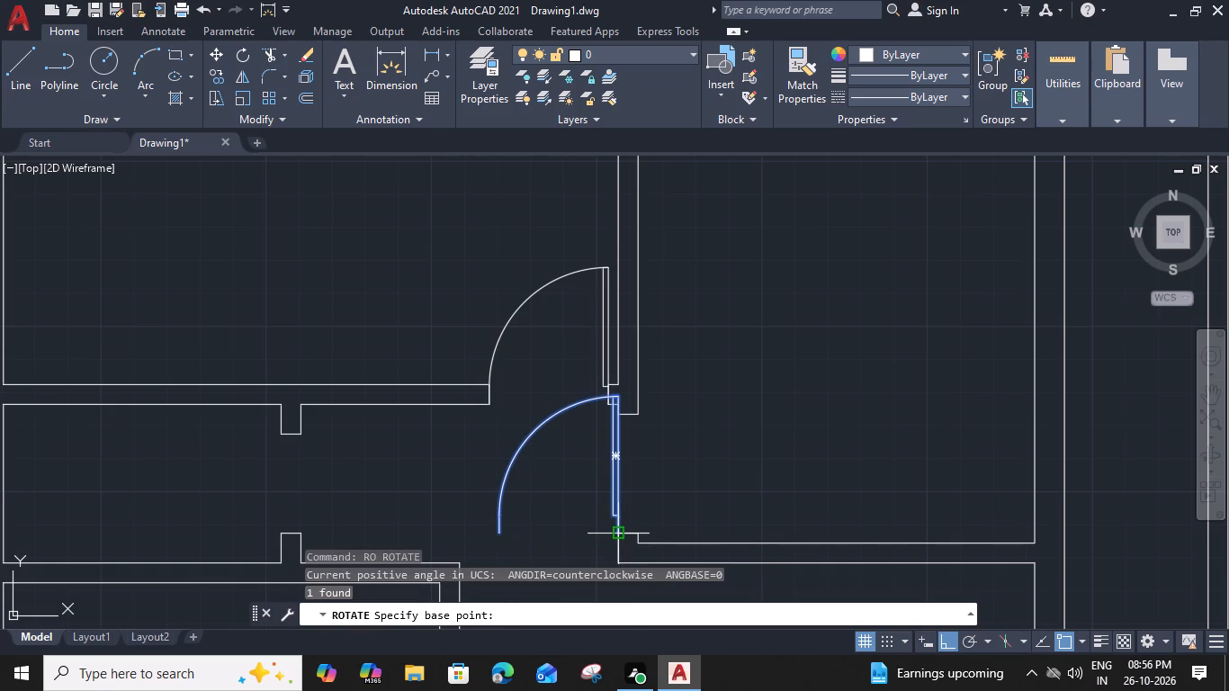
pyautogui.click(614, 533)
pyautogui.moveTo(617, 546); pyautogui.dragTo(616, 484, button='middle')
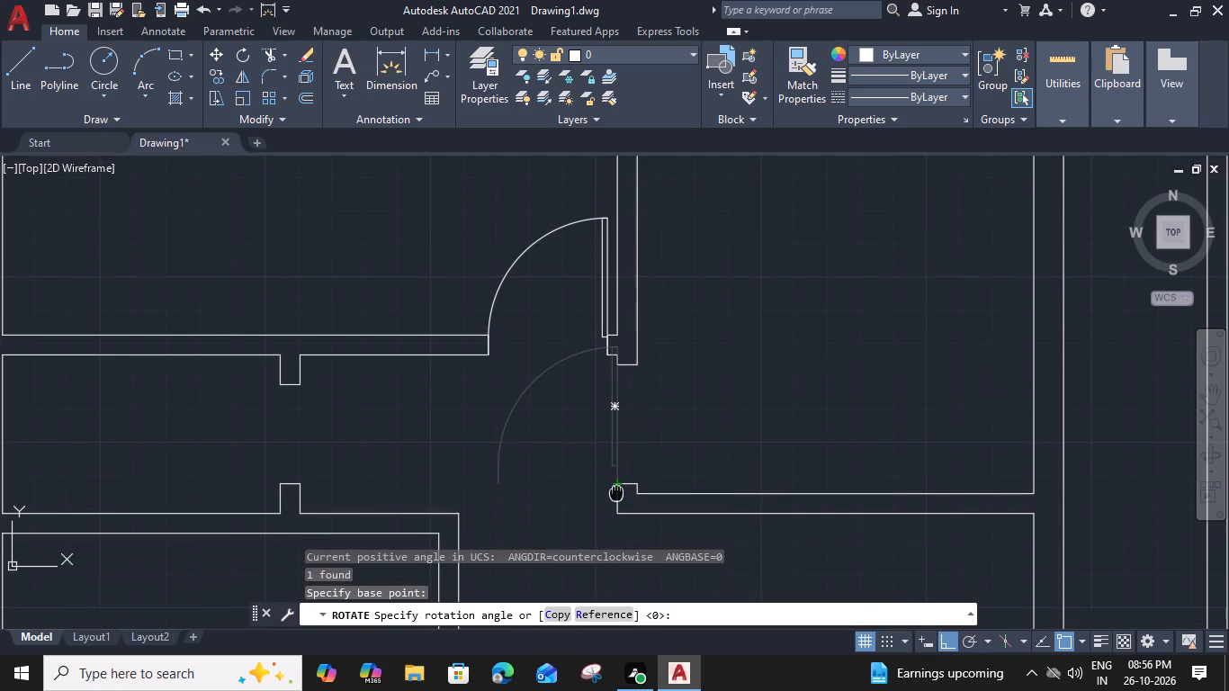
pyautogui.moveTo(616, 484); pyautogui.dragTo(614, 398, button='middle')
pyautogui.click(614, 417)
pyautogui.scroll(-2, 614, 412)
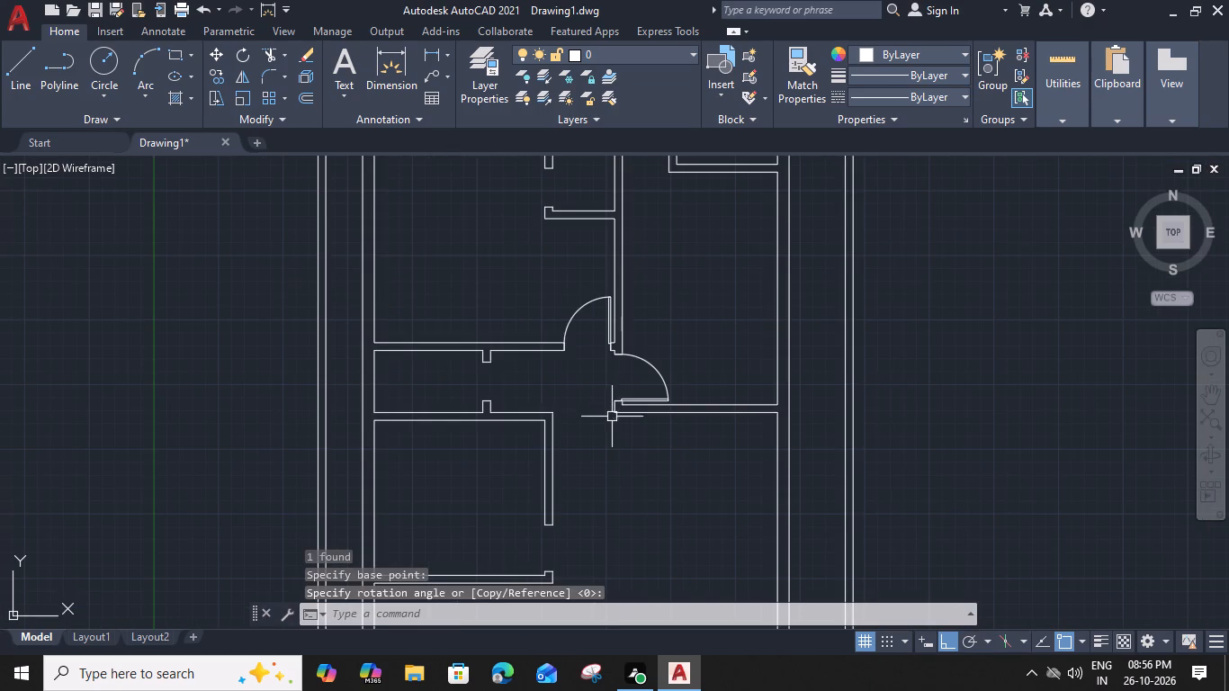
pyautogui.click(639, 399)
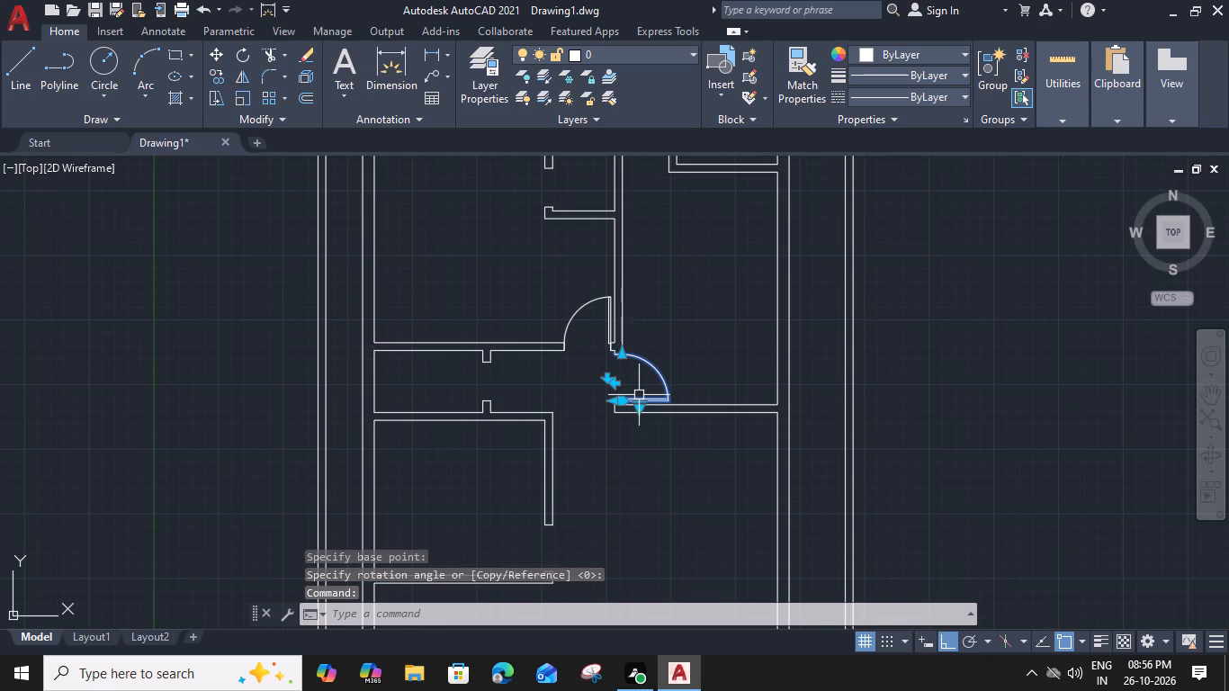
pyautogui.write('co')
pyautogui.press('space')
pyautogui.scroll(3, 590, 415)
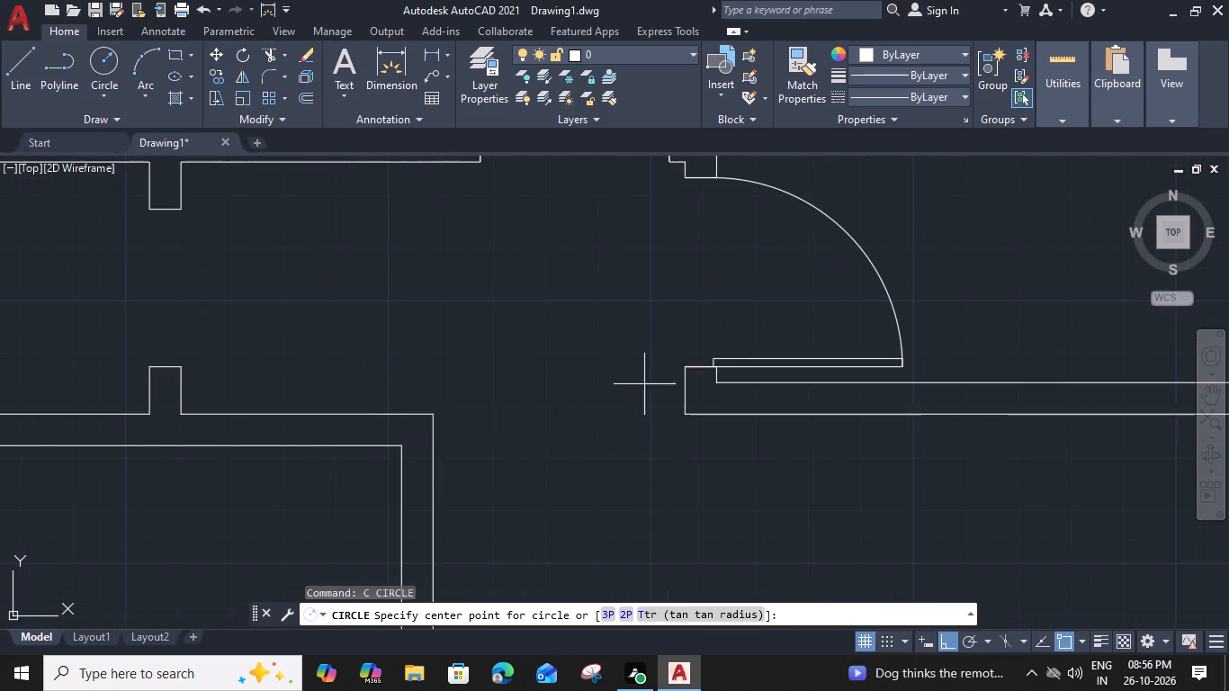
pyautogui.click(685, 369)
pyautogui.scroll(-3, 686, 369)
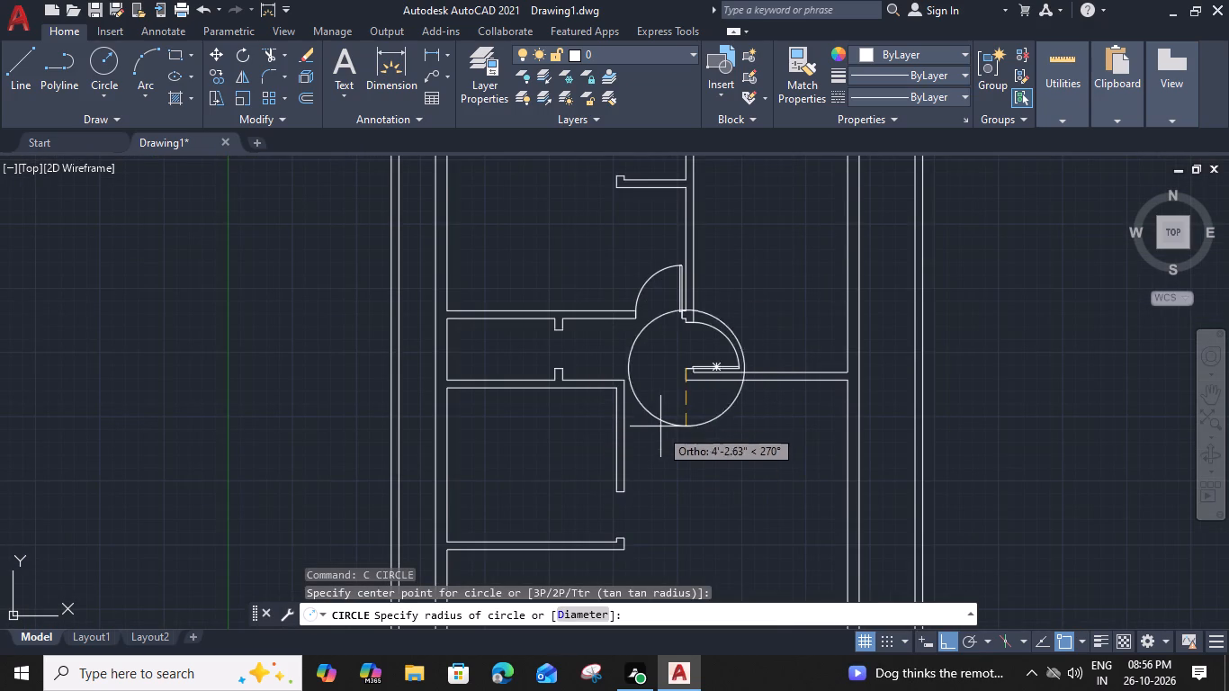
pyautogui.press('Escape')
# Copy the upper right room's door from its wall corner to the lower jamb of the opening in the middle left room's right wall.
pyautogui.click(736, 352)
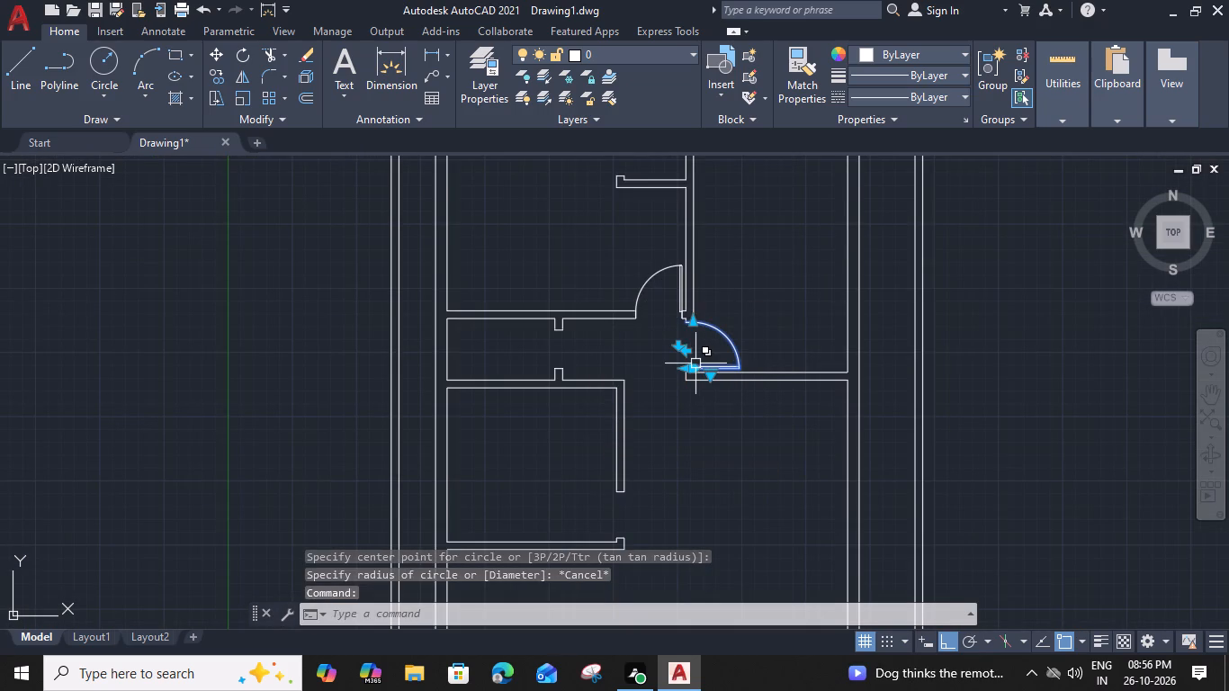
pyautogui.write('co')
pyautogui.press('space')
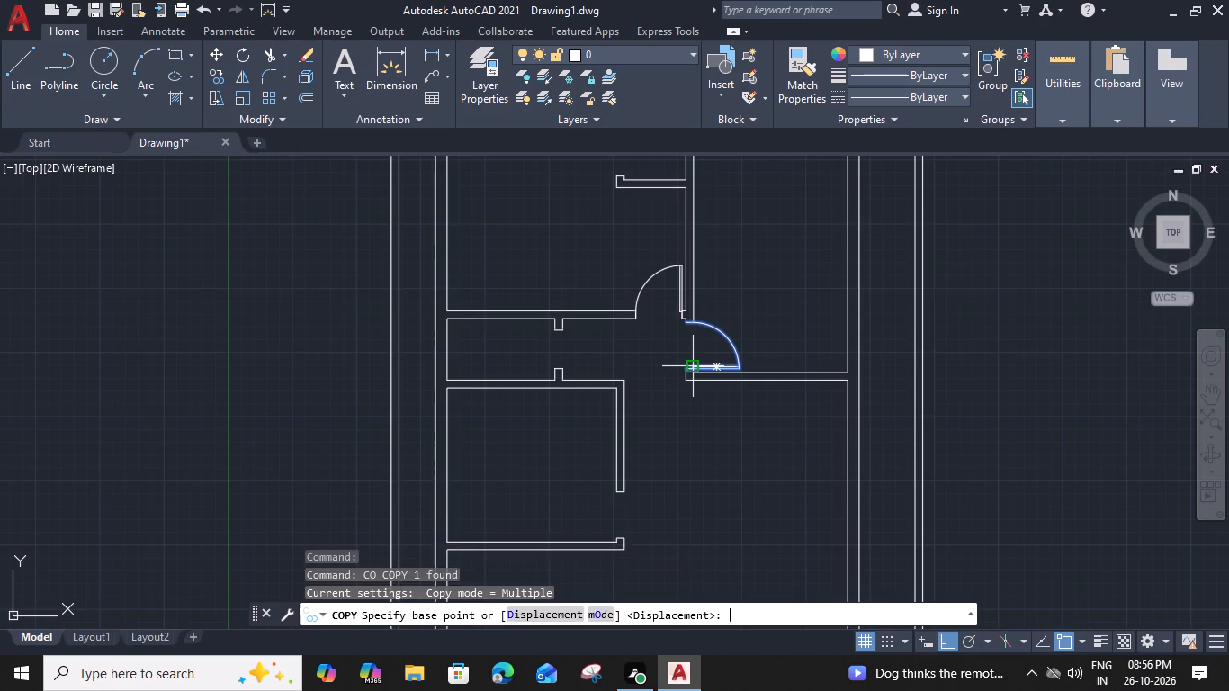
pyautogui.scroll(4, 695, 363)
pyautogui.click(625, 399)
pyautogui.scroll(-4, 625, 399)
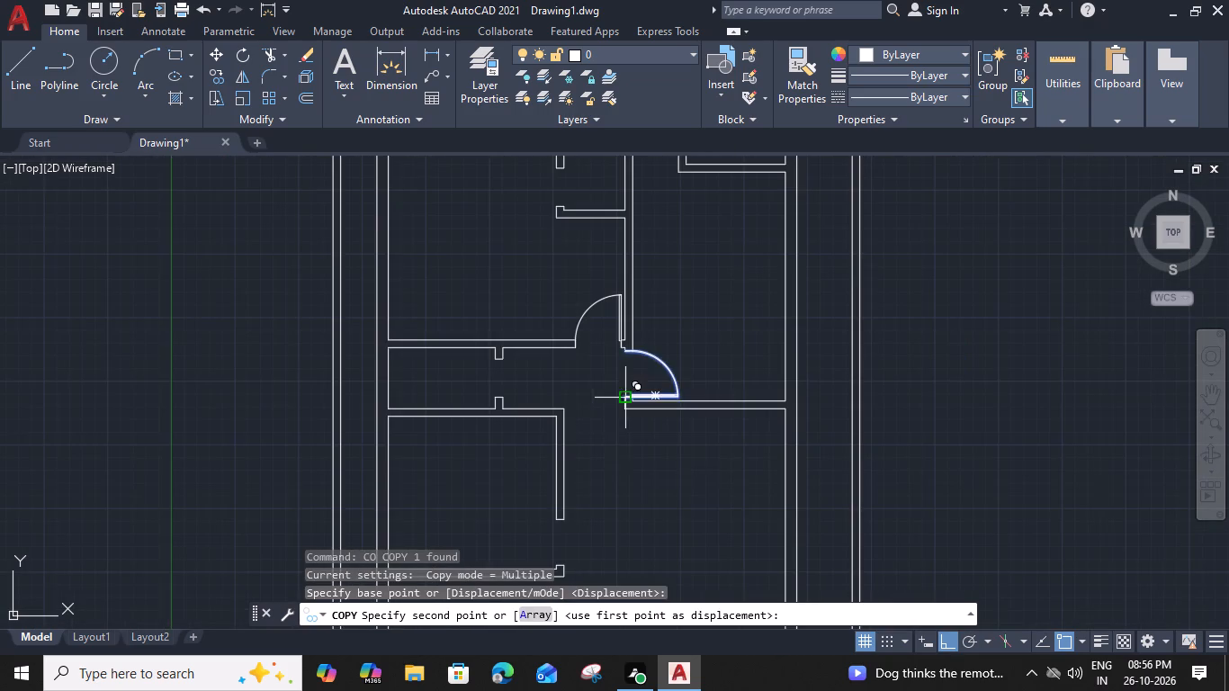
pyautogui.moveTo(583, 458); pyautogui.dragTo(670, 302, button='middle')
pyautogui.scroll(2, 631, 385)
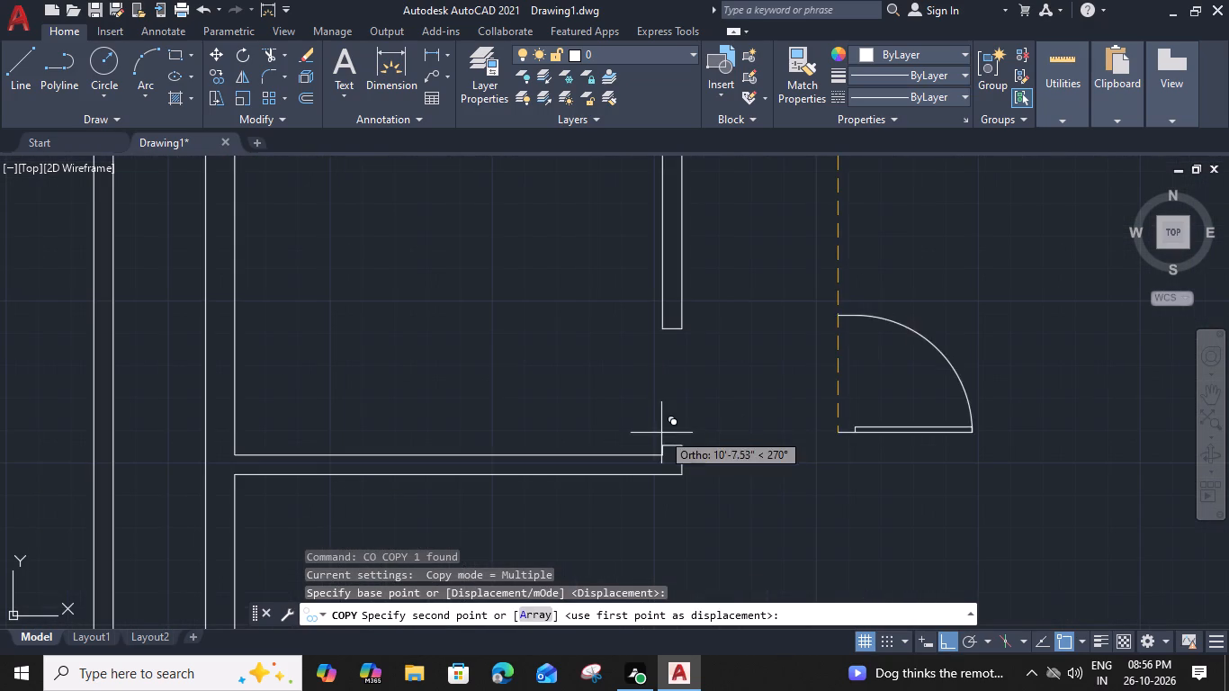
pyautogui.click(663, 444)
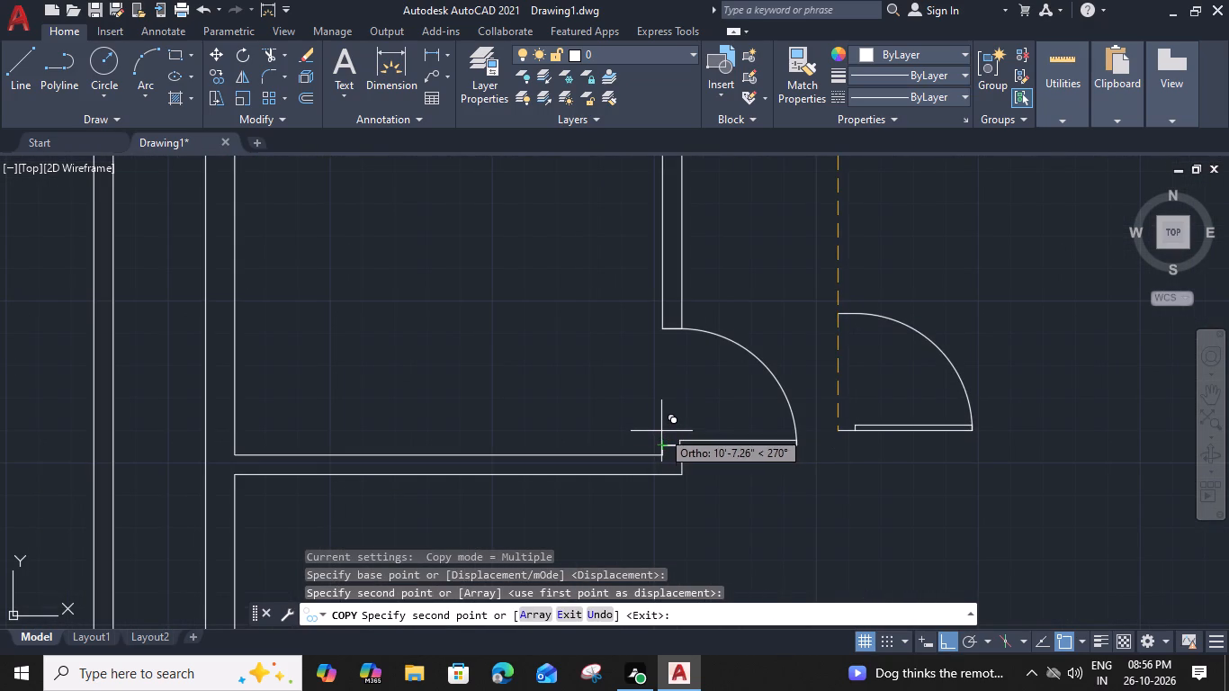
# Place another copy of the door at the left jamb's outer corner of the opening in the large right room's bottom wall.
pyautogui.scroll(-3, 660, 426)
pyautogui.moveTo(715, 439); pyautogui.dragTo(696, 355, button='middle')
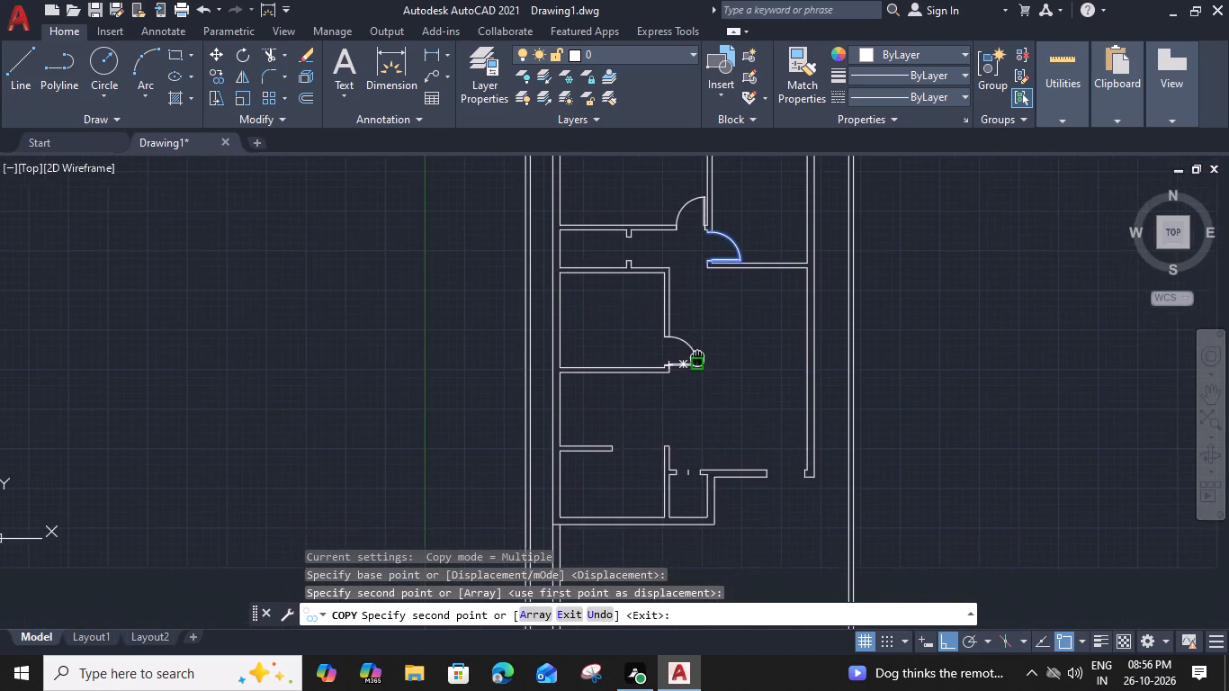
pyautogui.moveTo(696, 355); pyautogui.dragTo(622, 346, button='middle')
pyautogui.scroll(2, 686, 468)
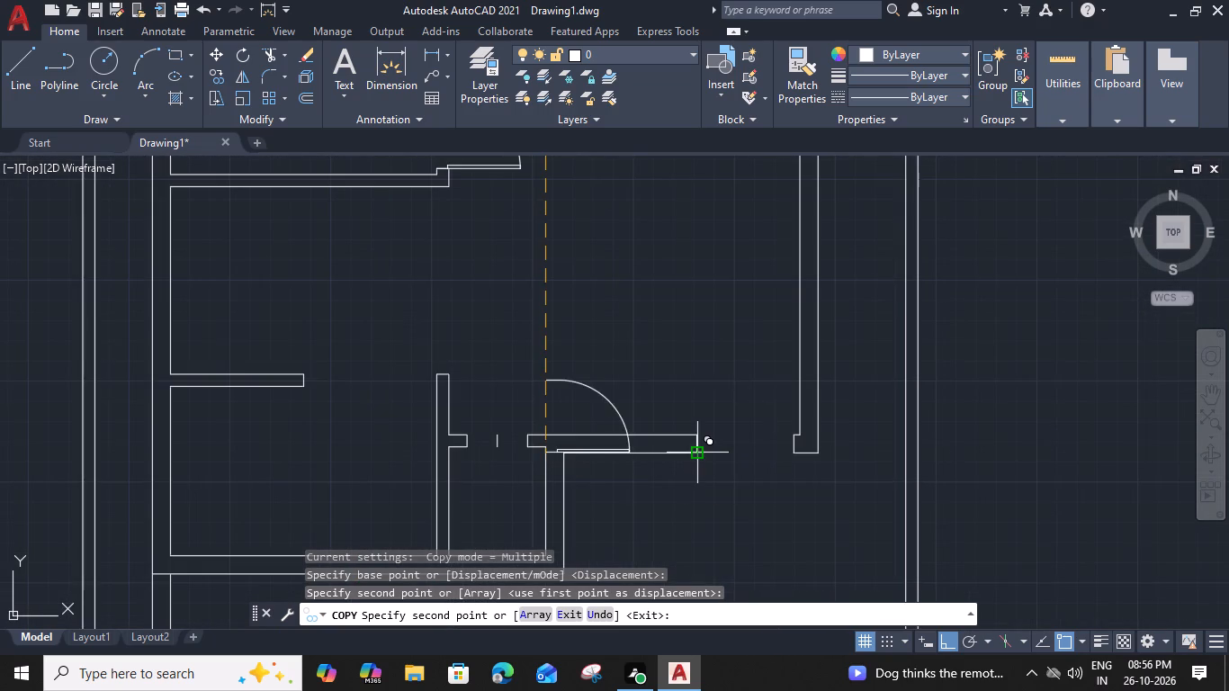
pyautogui.click(701, 453)
pyautogui.press('Escape')
# Flip the door in the middle left room's right wall so it swings into that room.
pyautogui.moveTo(610, 354); pyautogui.dragTo(608, 373, button='middle')
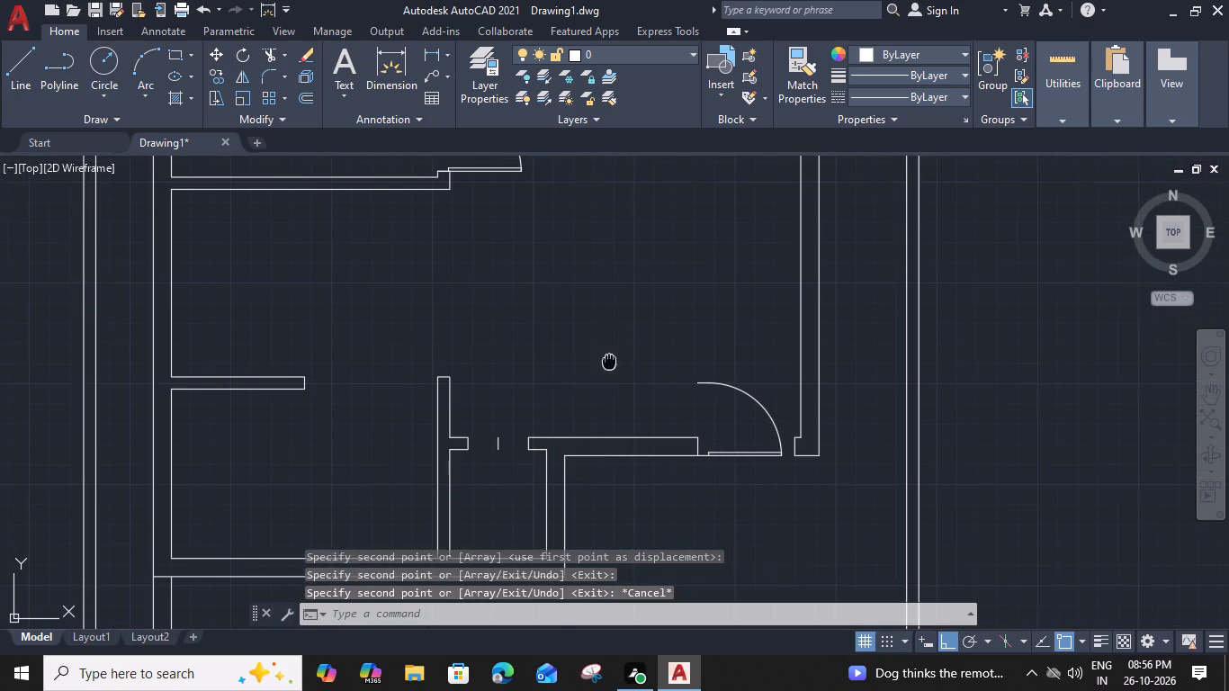
pyautogui.moveTo(608, 373); pyautogui.dragTo(605, 540, button='middle')
pyautogui.click(490, 352)
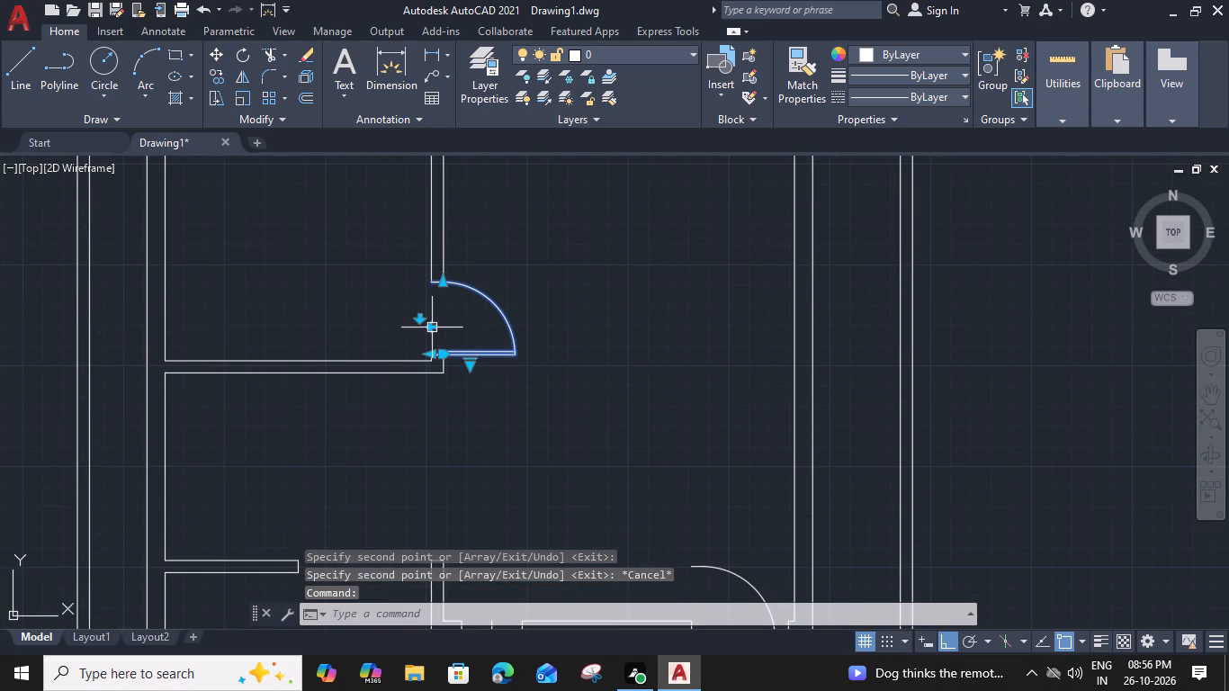
pyautogui.click(434, 327)
pyautogui.scroll(-2, 564, 369)
pyautogui.moveTo(576, 393); pyautogui.dragTo(563, 335, button='middle')
pyautogui.press('space')
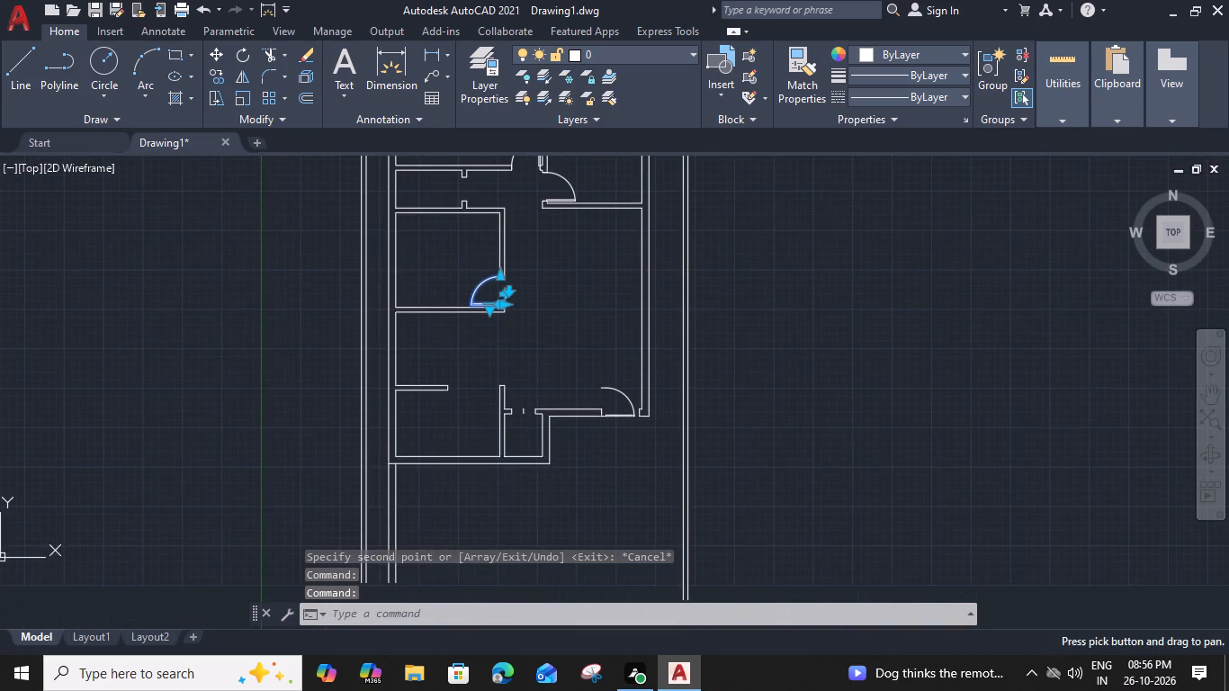
pyautogui.scroll(2, 631, 407)
pyautogui.press('Escape')
# Rotate the door at the large right room's bottom opening 90° clockwise about the left jamb's outer corner.
pyautogui.click(624, 432)
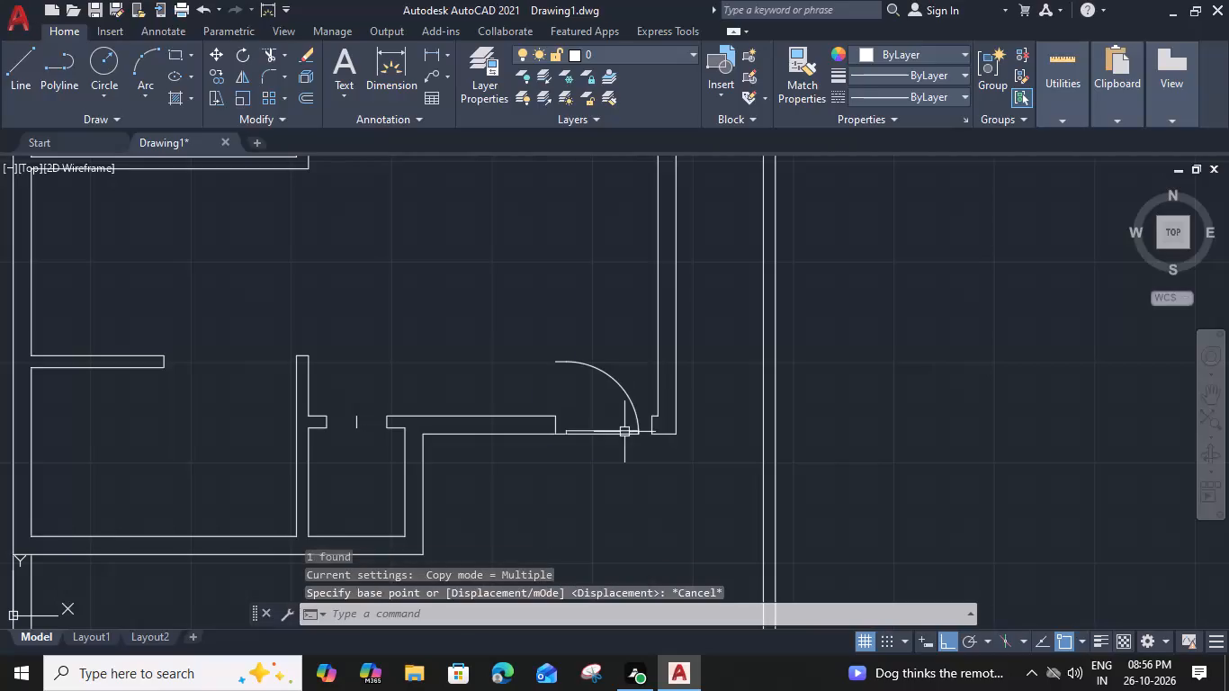
pyautogui.write('ro')
pyautogui.press('space')
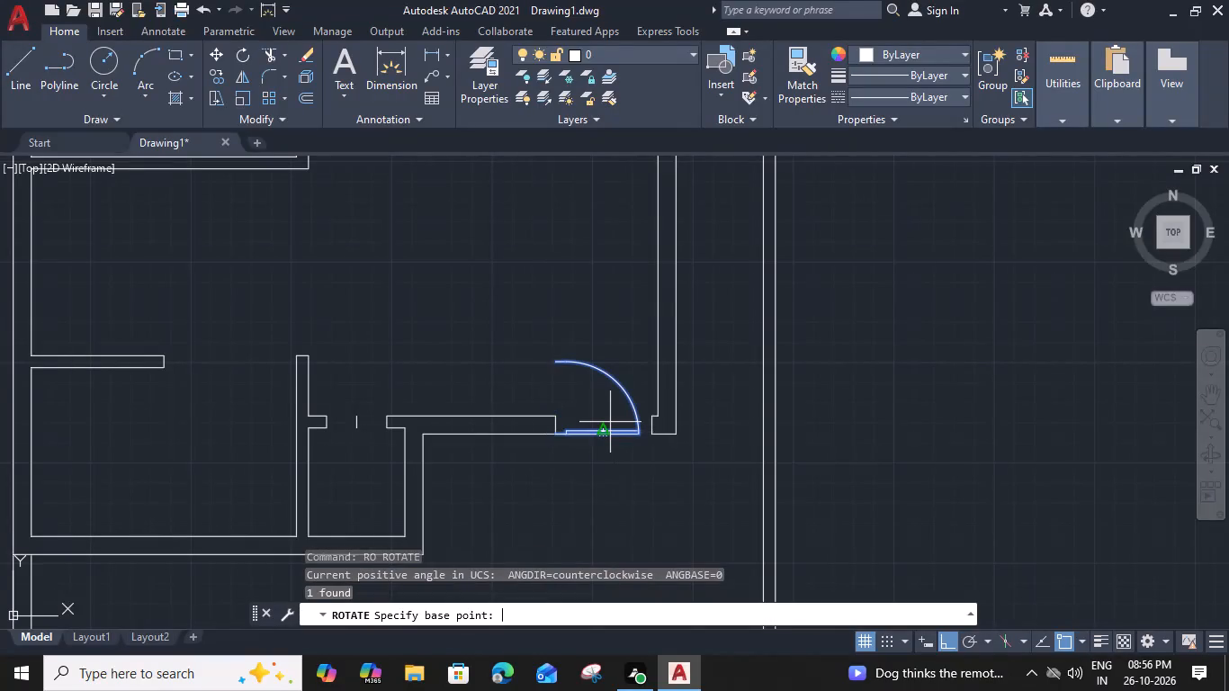
pyautogui.click(557, 439)
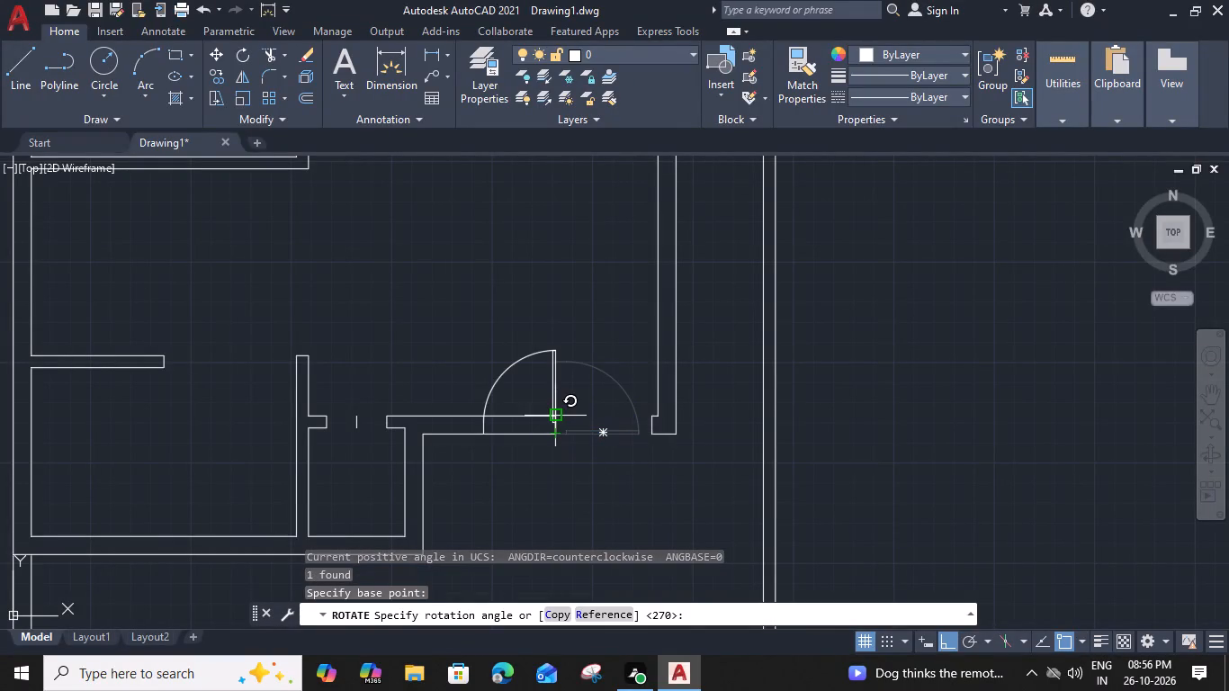
pyautogui.scroll(2, 554, 426)
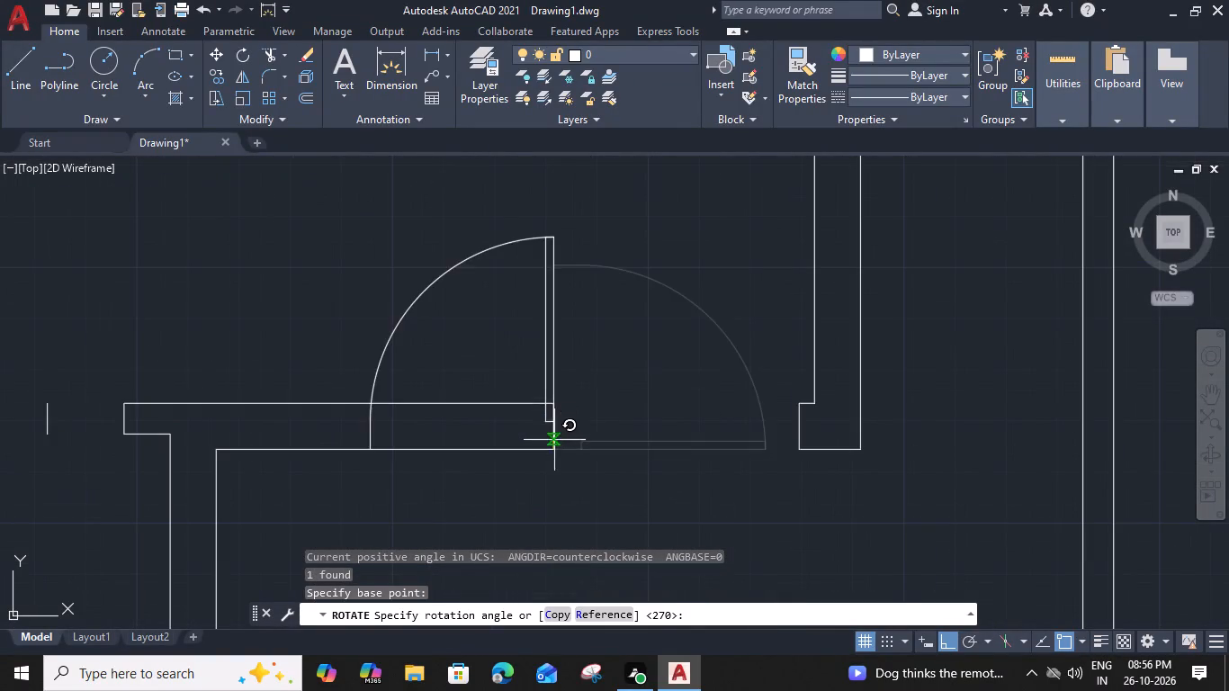
pyautogui.click(553, 468)
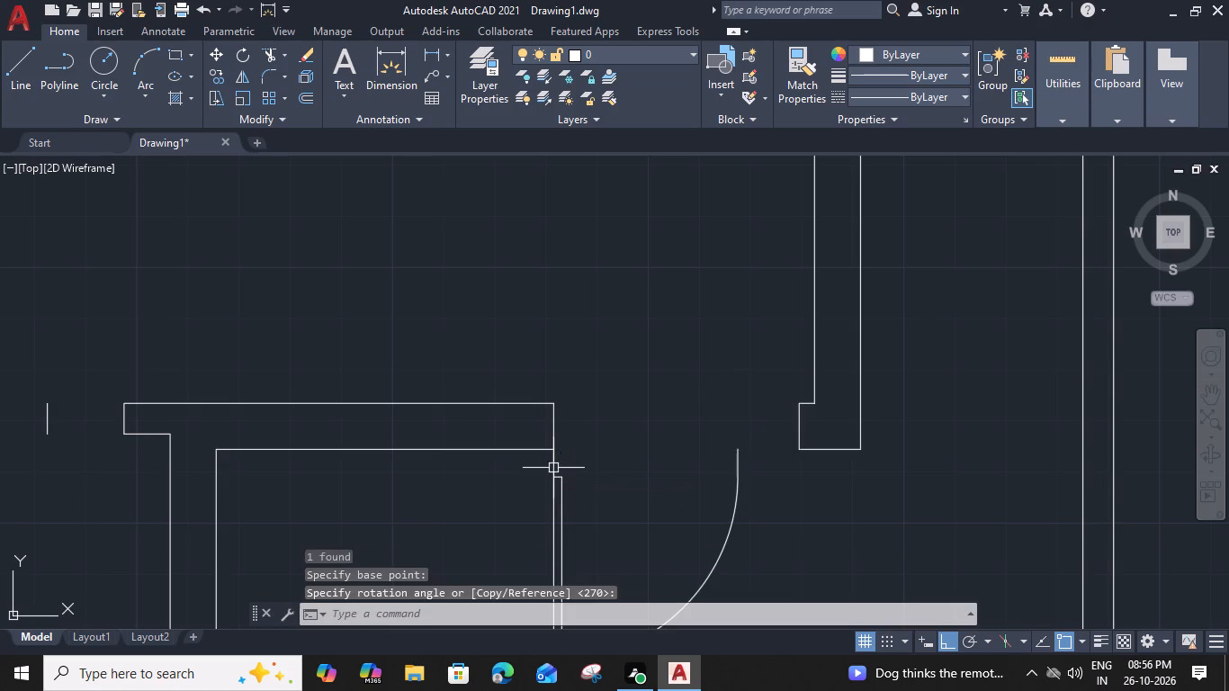
# Scale the rotated door by reference from the left jamb's outer corner so its width spans the full bottom-wall opening.
pyautogui.click(556, 480)
pyautogui.press('s')
pyautogui.write('c')
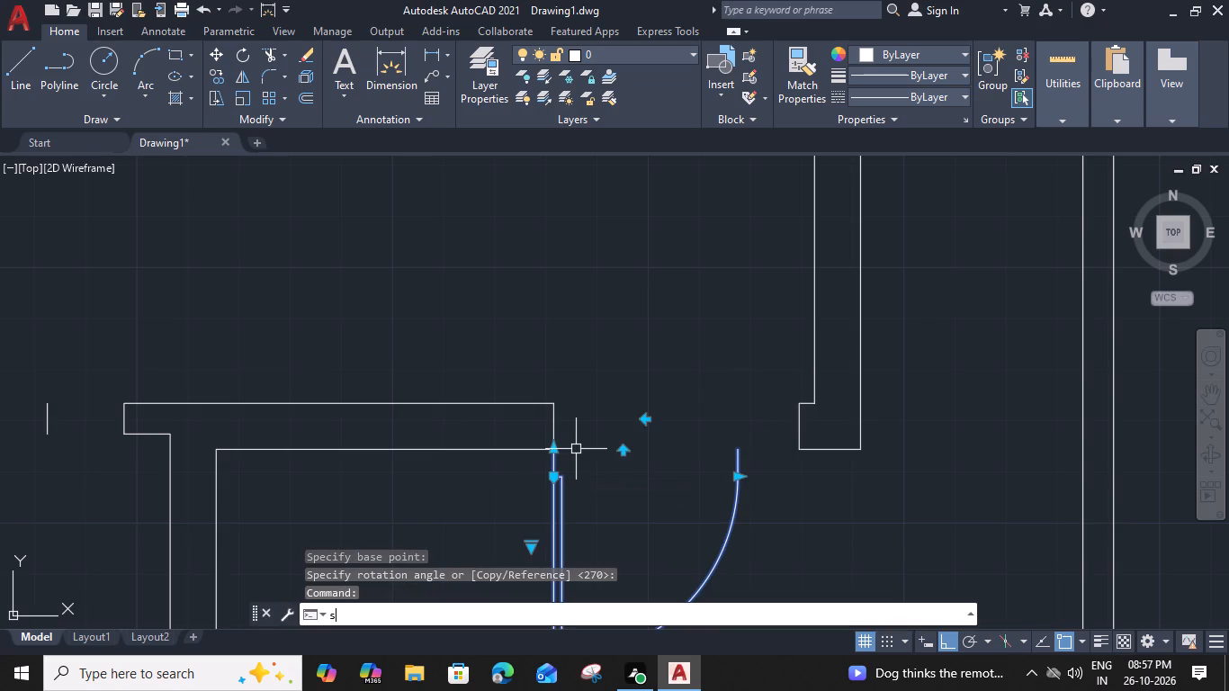
pyautogui.press('space')
pyautogui.scroll(1, 566, 445)
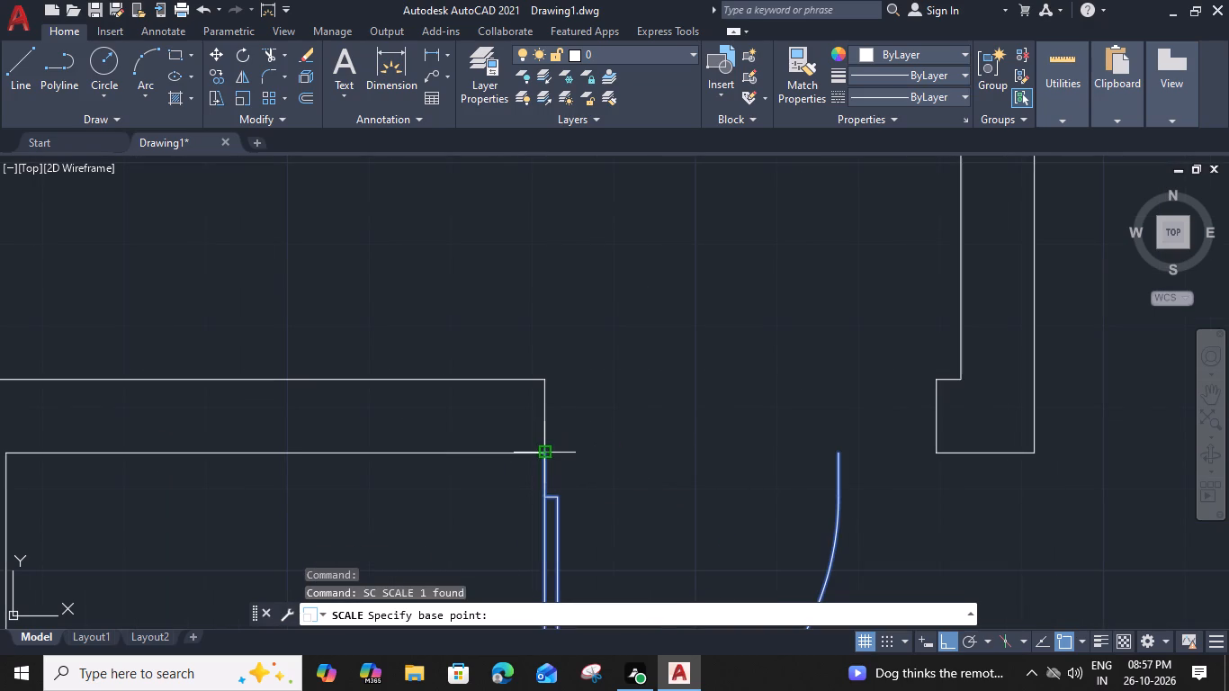
pyautogui.click(542, 453)
pyautogui.write('r')
pyautogui.press('space')
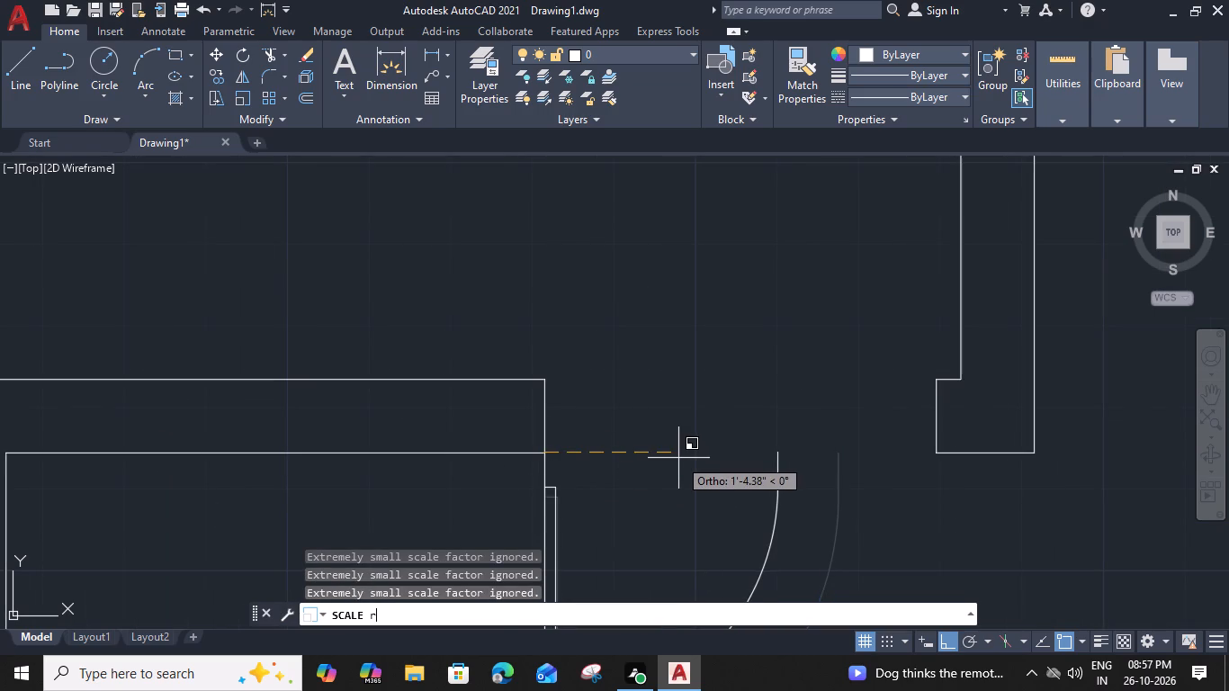
pyautogui.click(544, 453)
pyautogui.click(839, 457)
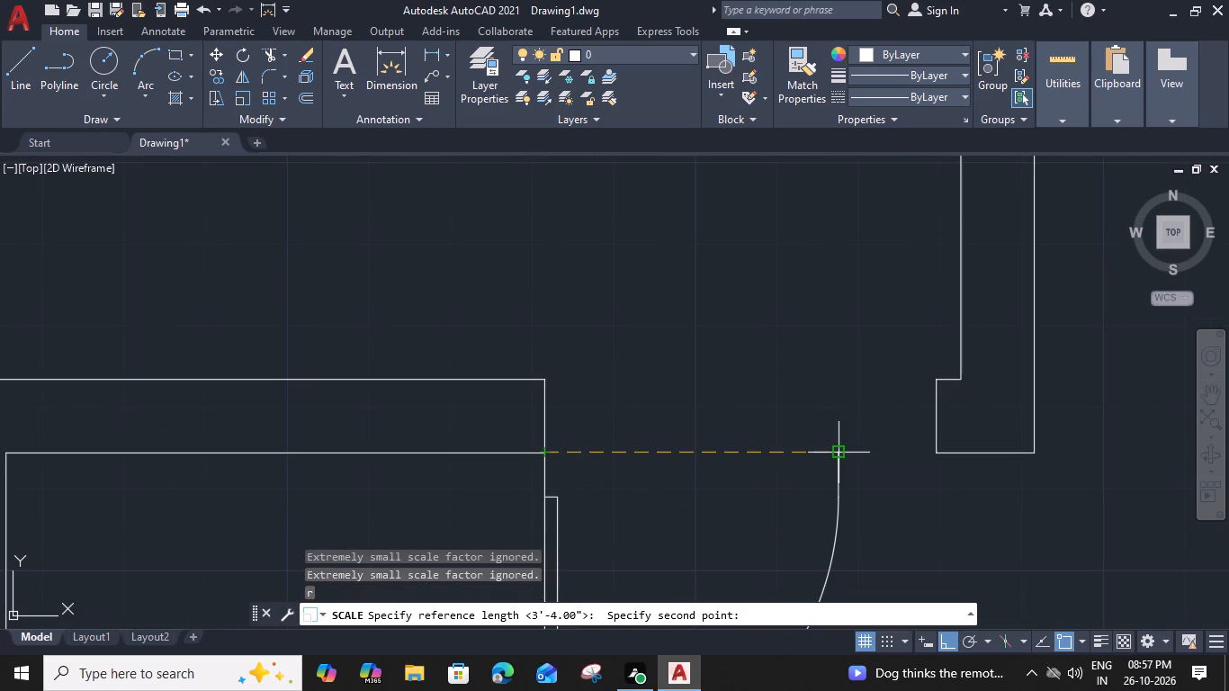
pyautogui.click(935, 453)
# Flip the scaled door in both directions so it swings up into the large right room and hinges at the right jamb.
pyautogui.scroll(-3, 634, 457)
pyautogui.moveTo(635, 428); pyautogui.dragTo(840, 457, button='middle')
pyautogui.moveTo(840, 457); pyautogui.dragTo(616, 337, button='middle')
pyautogui.click(592, 423)
pyautogui.click(626, 363)
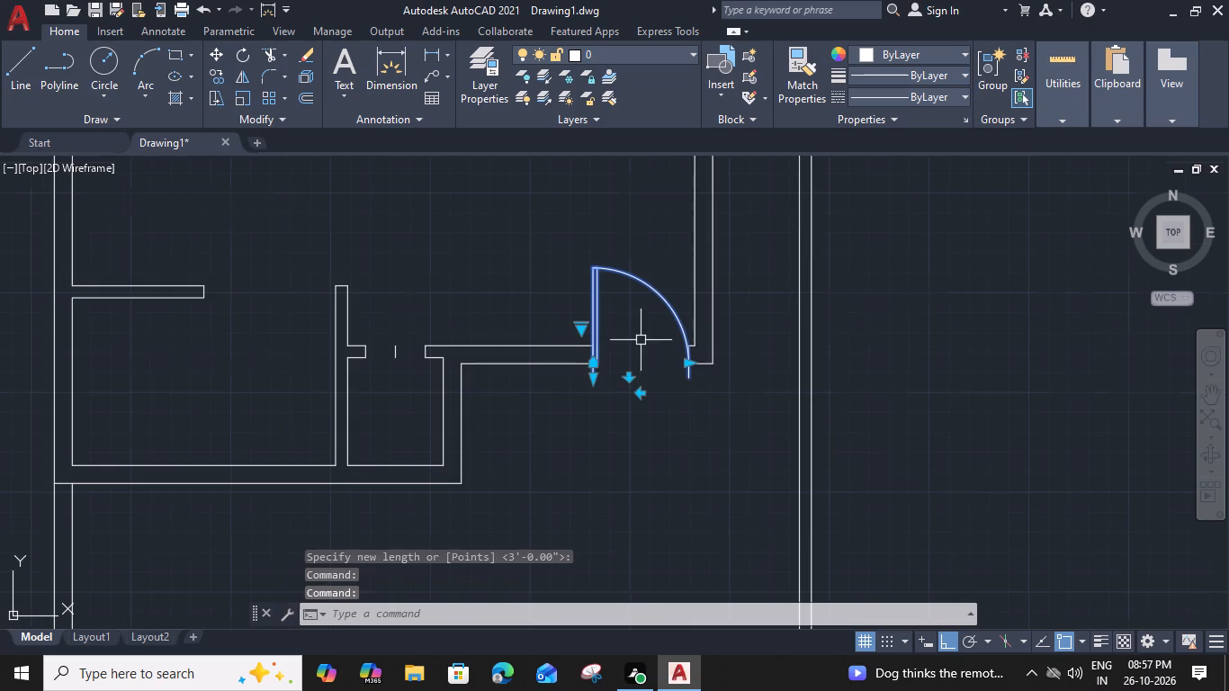
pyautogui.click(641, 391)
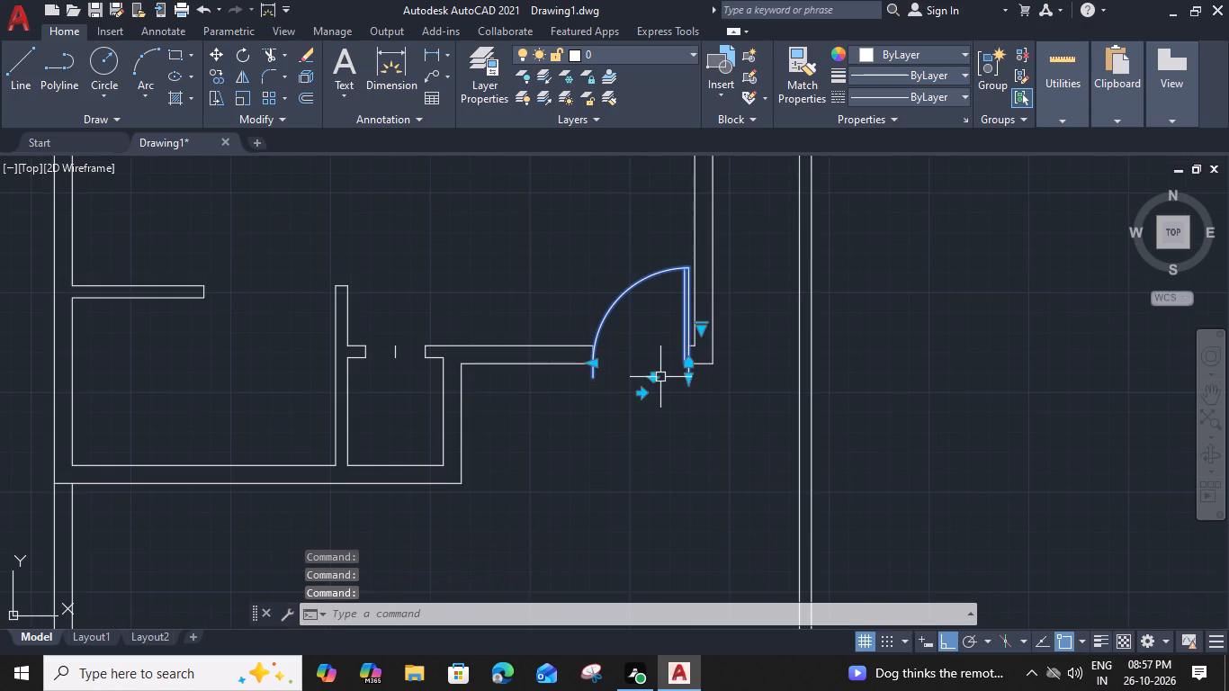
# Move the flipped door by its lower hinge corner up to the outer corner of the opening's right jamb.
pyautogui.write('m')
pyautogui.press('space')
pyautogui.scroll(3, 729, 381)
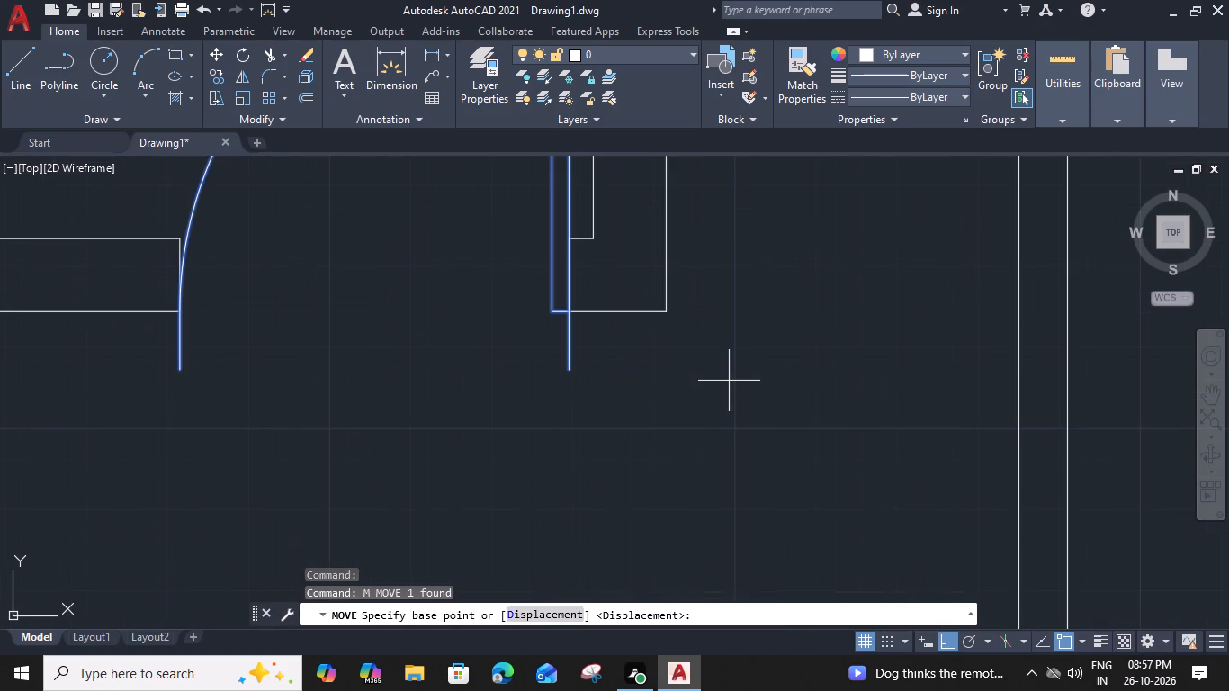
pyautogui.click(570, 372)
pyautogui.click(570, 306)
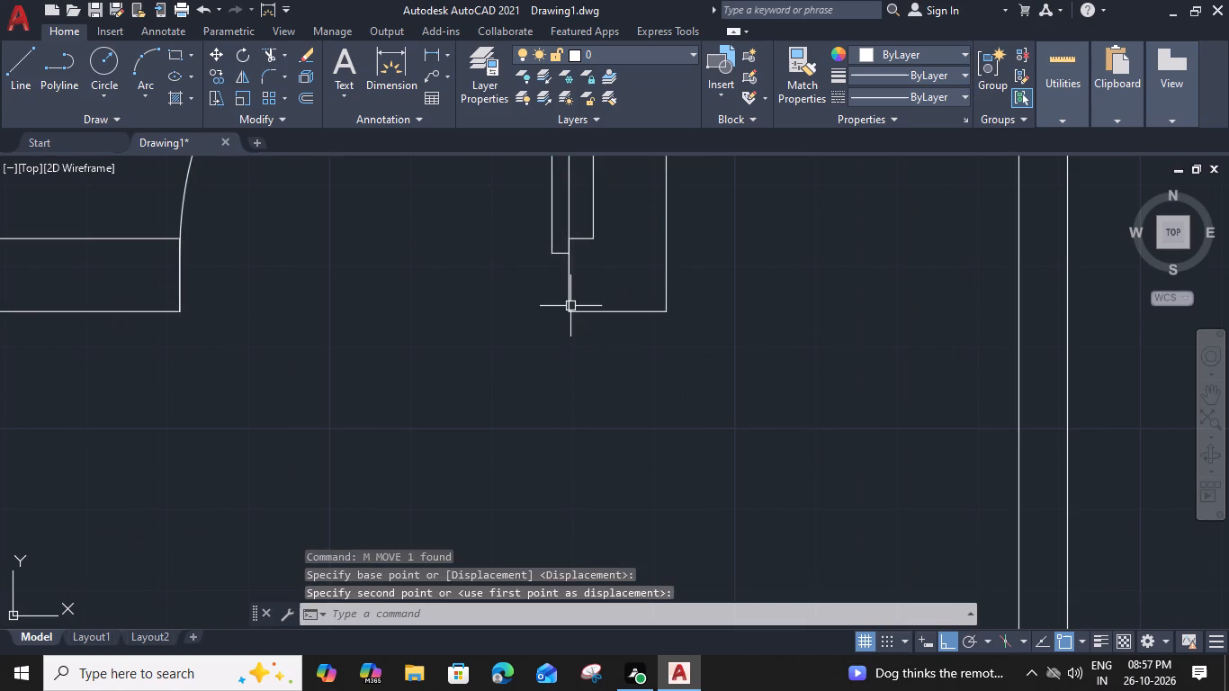
# Copy the large left room's door by its hinge corner to the right jamb's lower corner of the small bottom room's top opening.
pyautogui.scroll(-3, 580, 366)
pyautogui.moveTo(585, 374); pyautogui.dragTo(747, 470, button='middle')
pyautogui.scroll(-2, 578, 413)
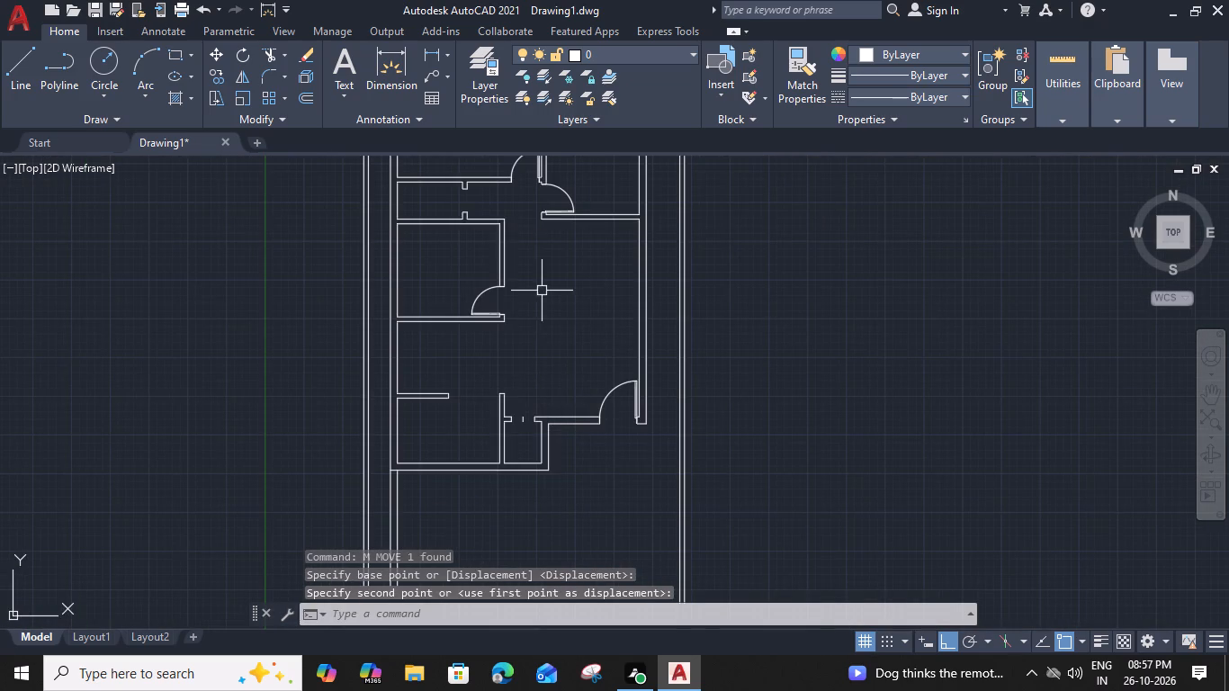
pyautogui.moveTo(543, 244); pyautogui.dragTo(549, 302, button='middle')
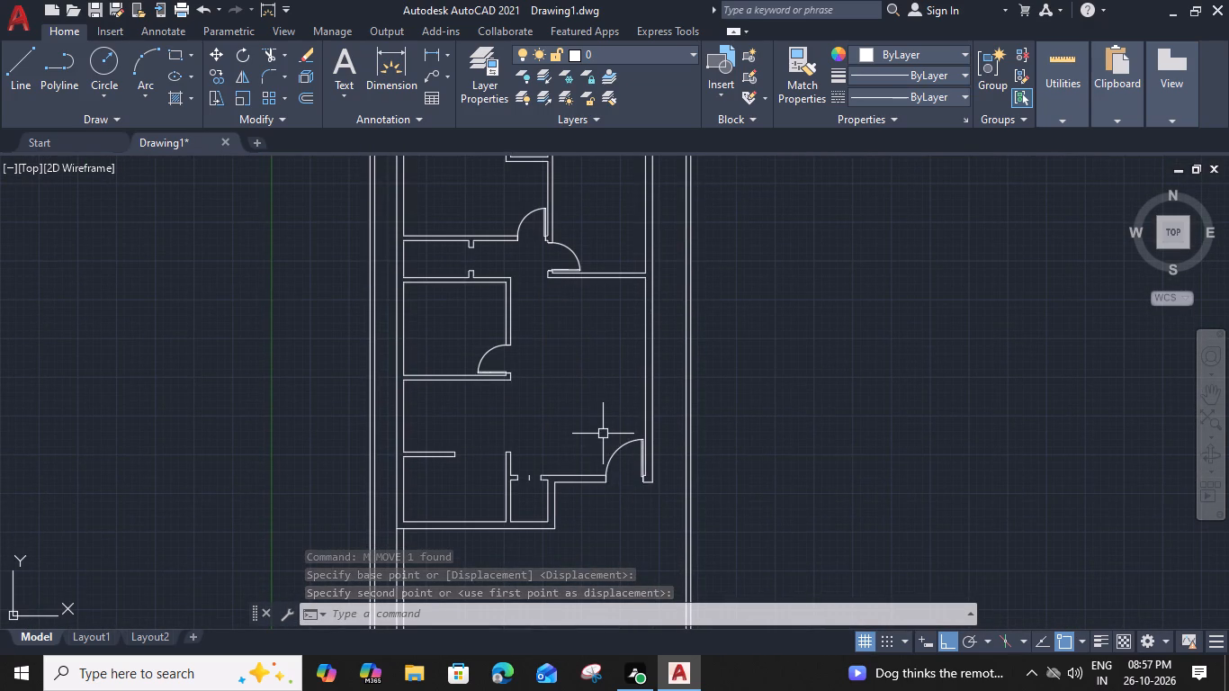
pyautogui.click(528, 209)
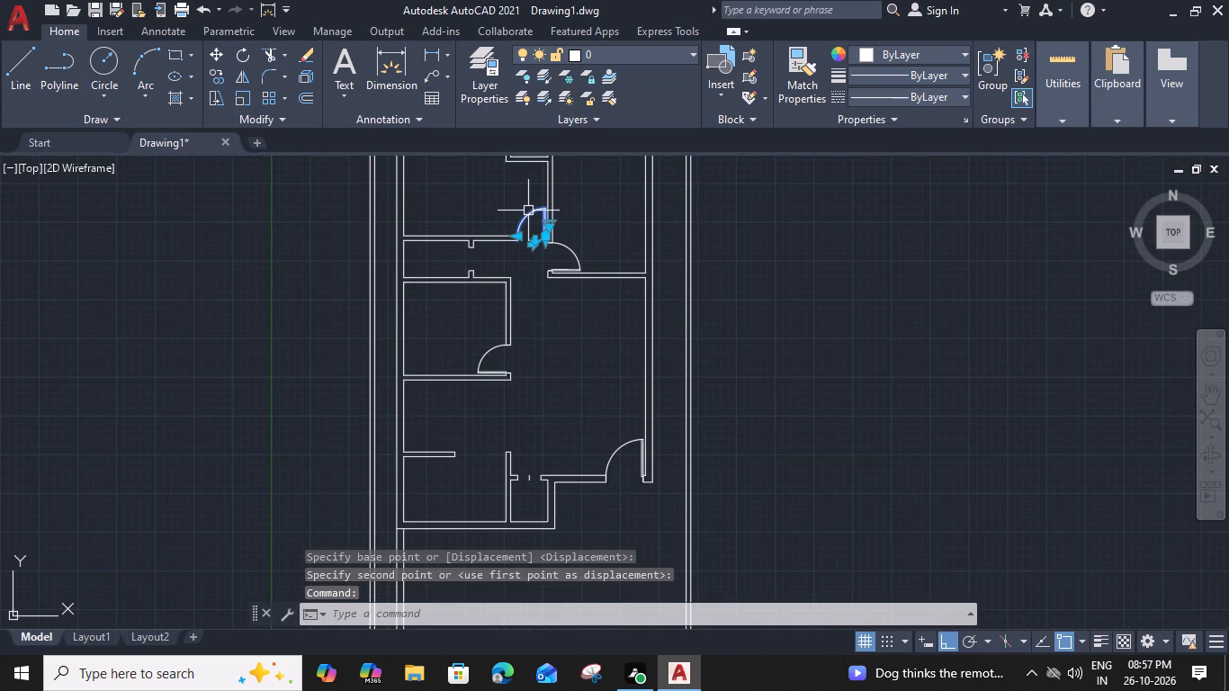
pyautogui.write('co')
pyautogui.press('space')
pyautogui.scroll(2, 535, 243)
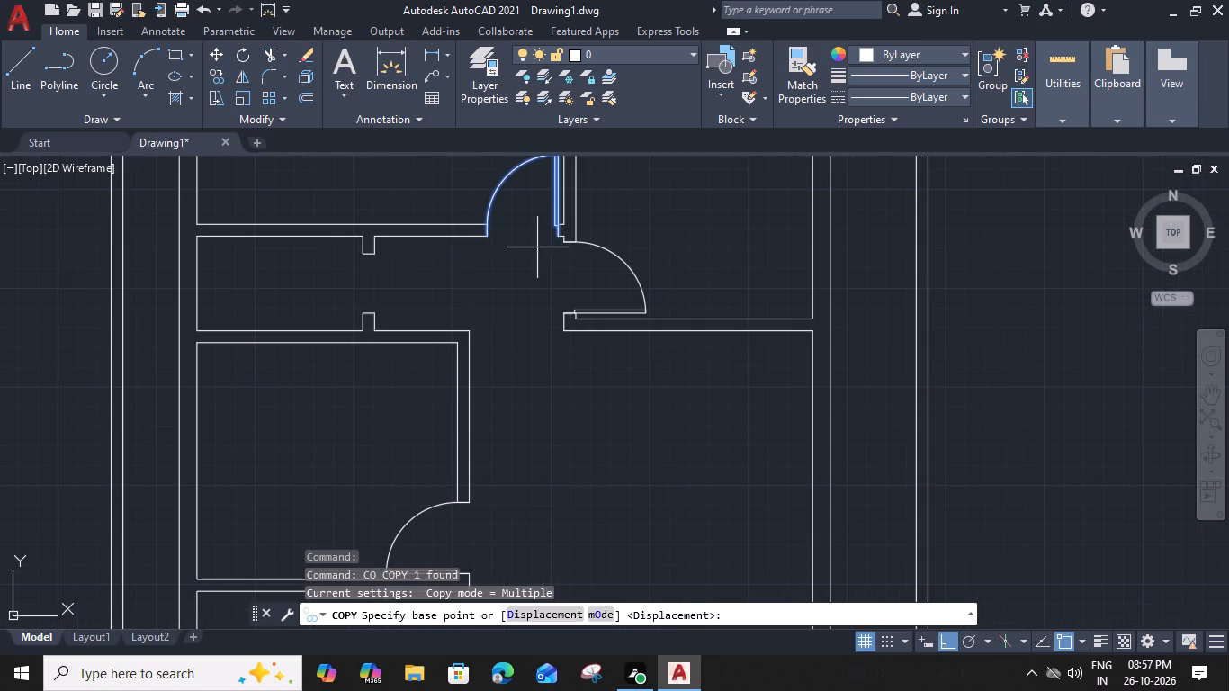
pyautogui.click(556, 239)
pyautogui.scroll(-3, 559, 354)
pyautogui.moveTo(579, 405); pyautogui.dragTo(561, 301, button='middle')
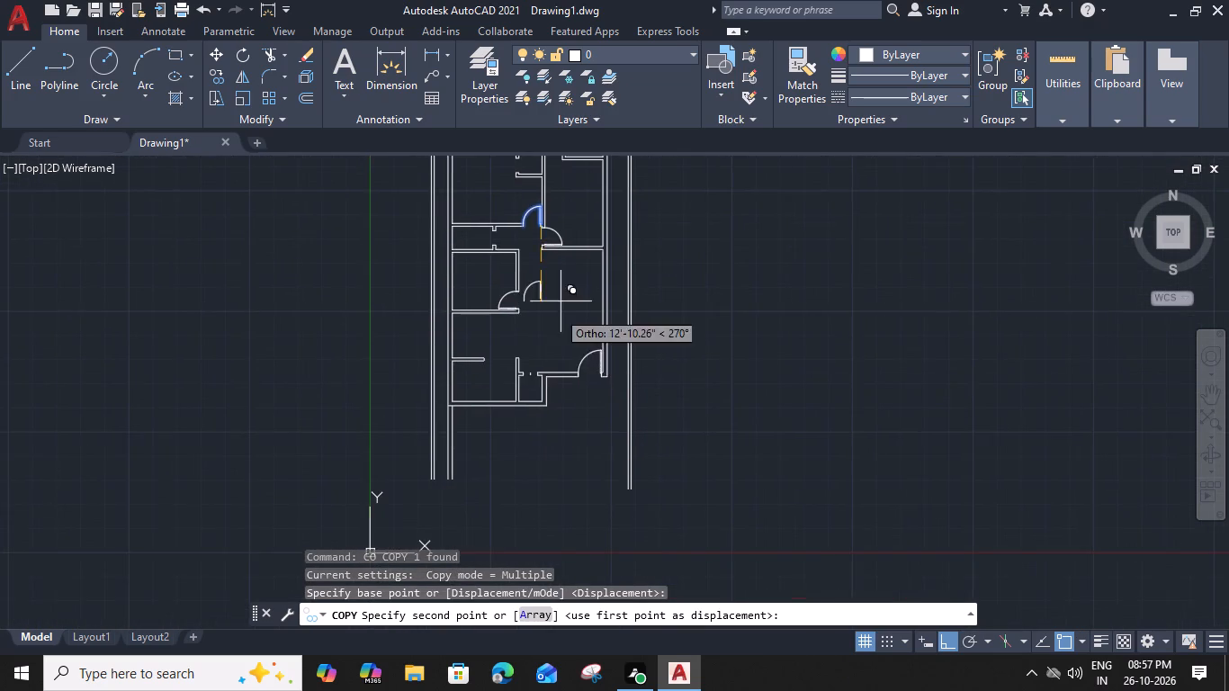
pyautogui.scroll(4, 539, 365)
pyautogui.click(530, 417)
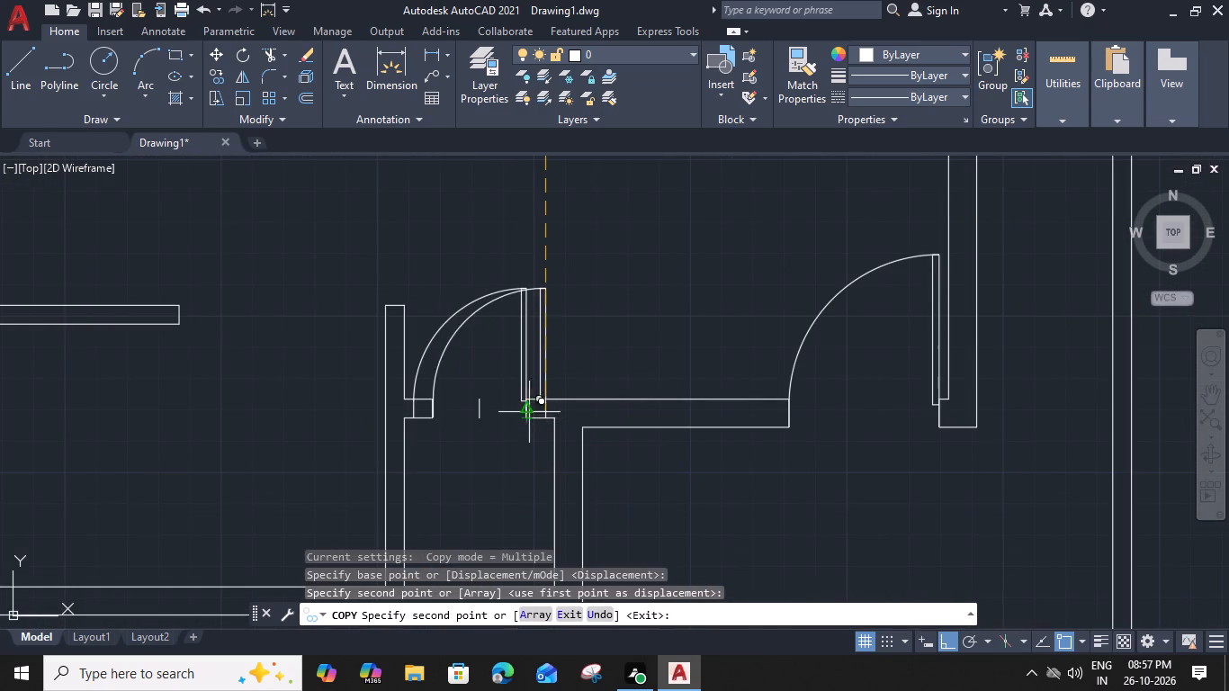
pyautogui.press('Escape')
# Scale the copied door by reference from its hinge corner so its width reaches the opening's centre mark.
pyautogui.click(520, 337)
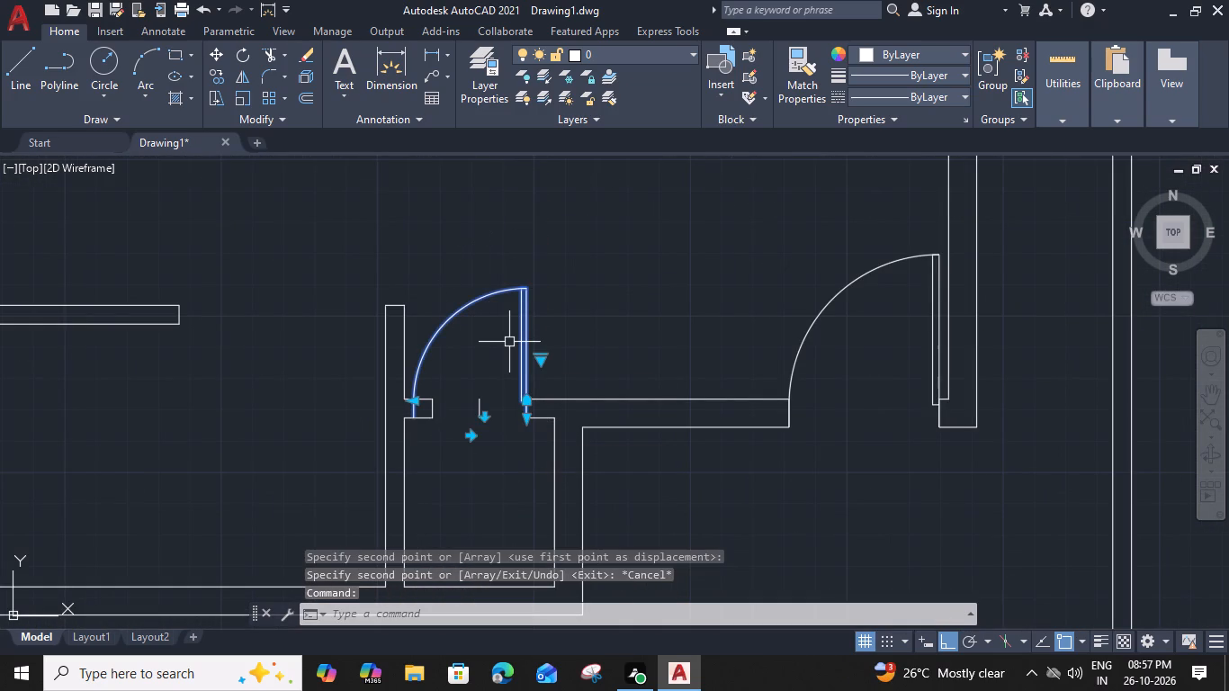
pyautogui.write('sd')
pyautogui.press('BackSpace')
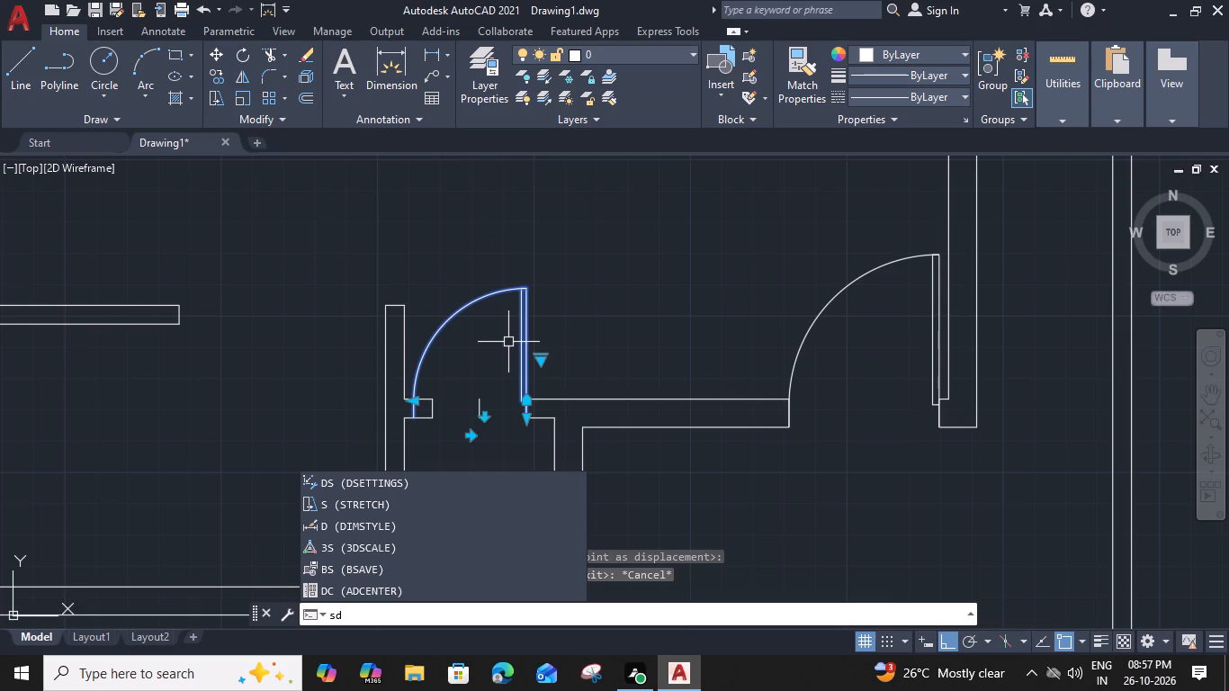
pyautogui.write('c')
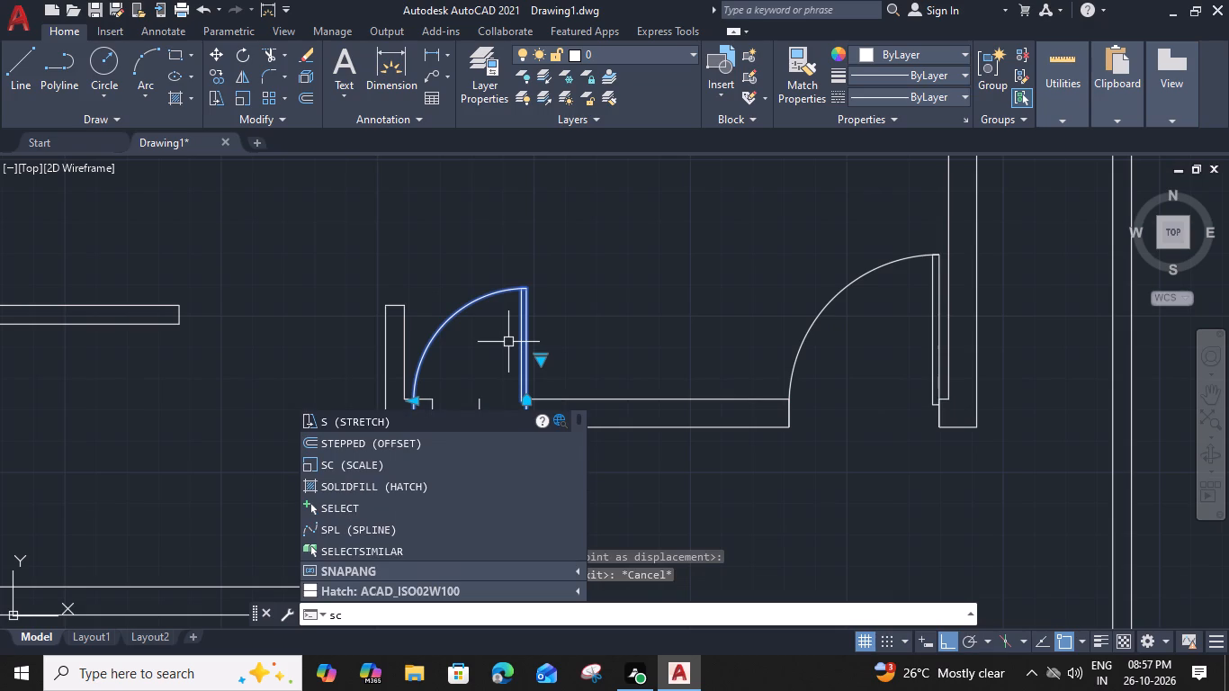
pyautogui.press('space')
pyautogui.scroll(2, 519, 419)
pyautogui.click(533, 423)
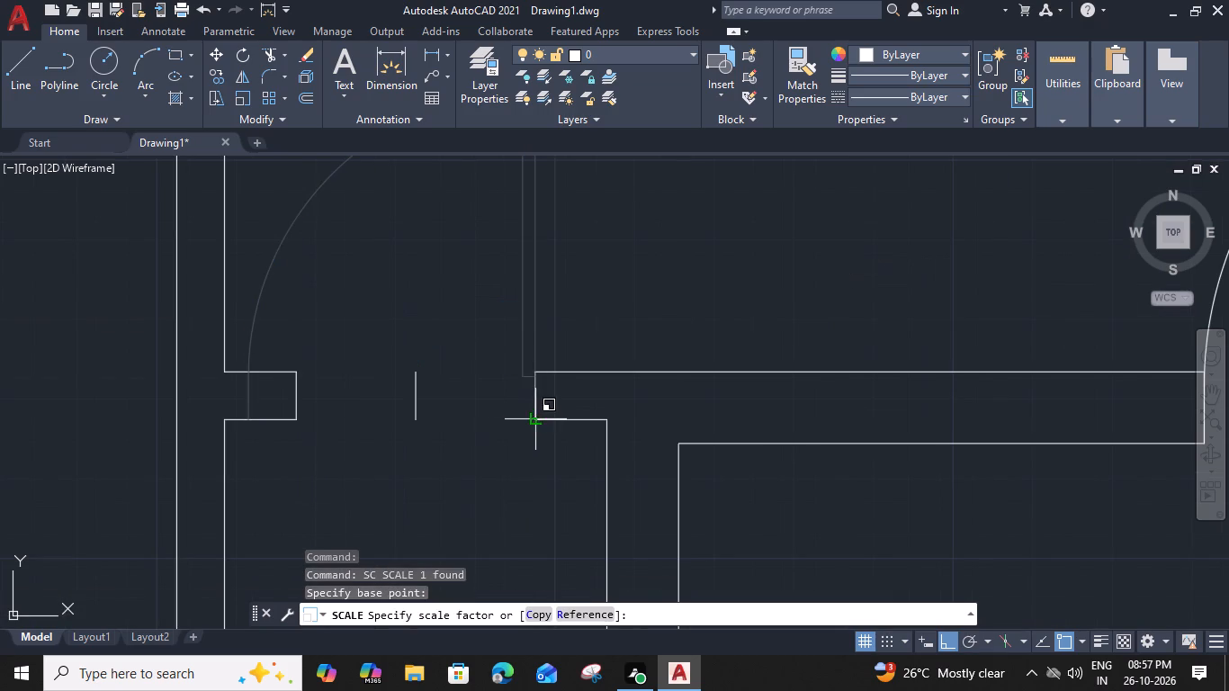
pyautogui.write('r')
pyautogui.press('space')
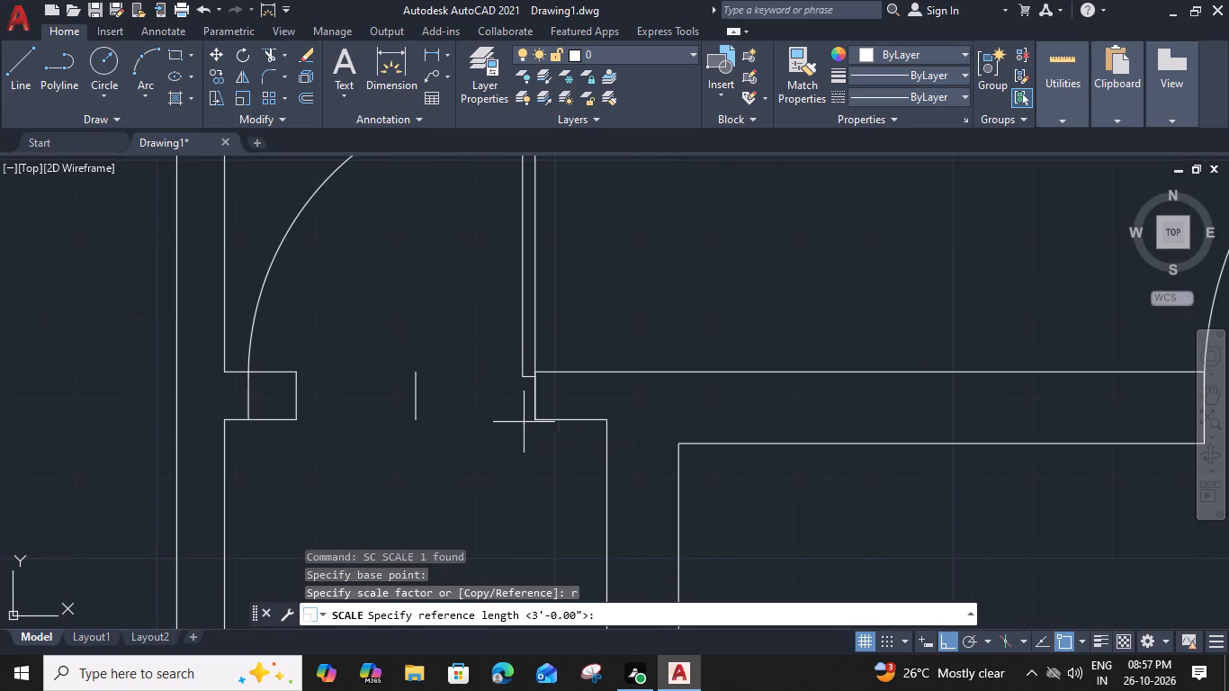
pyautogui.moveTo(532, 422); pyautogui.dragTo(511, 425)
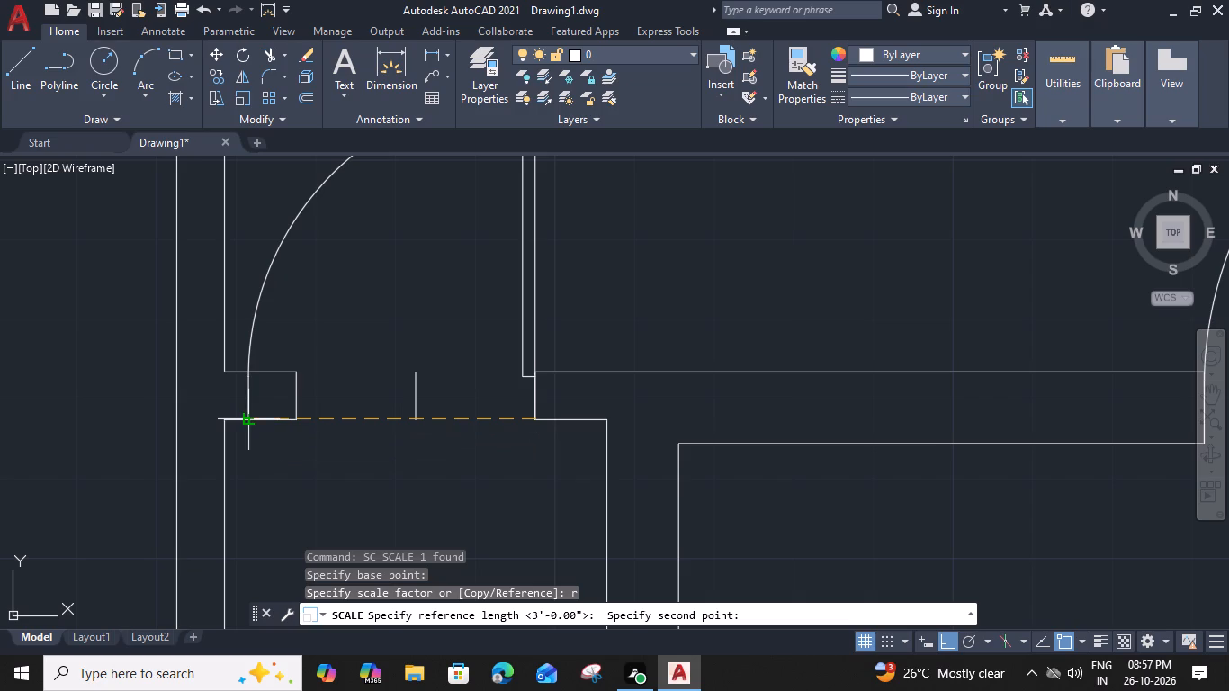
pyautogui.click(245, 420)
pyautogui.click(416, 423)
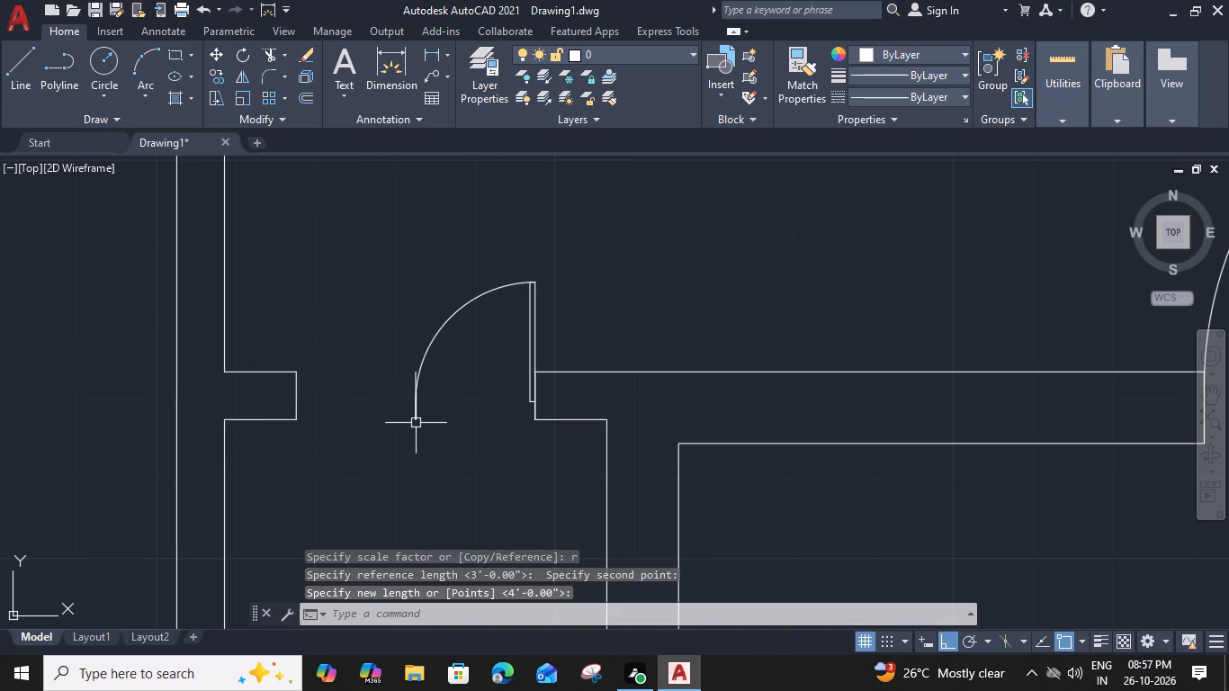
# Copy the half-width door by its hinge corner to the lower end of the opening's centre mark.
pyautogui.click(436, 336)
pyautogui.write('co')
pyautogui.press('space')
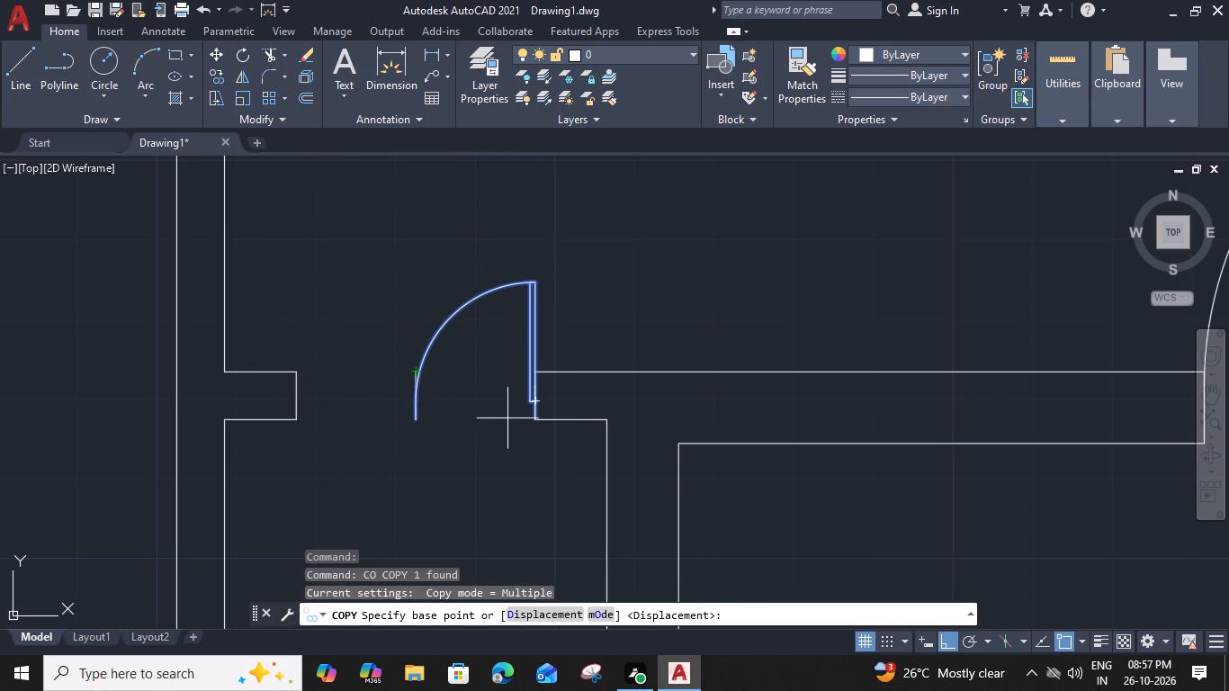
pyautogui.click(537, 419)
pyautogui.scroll(2, 402, 421)
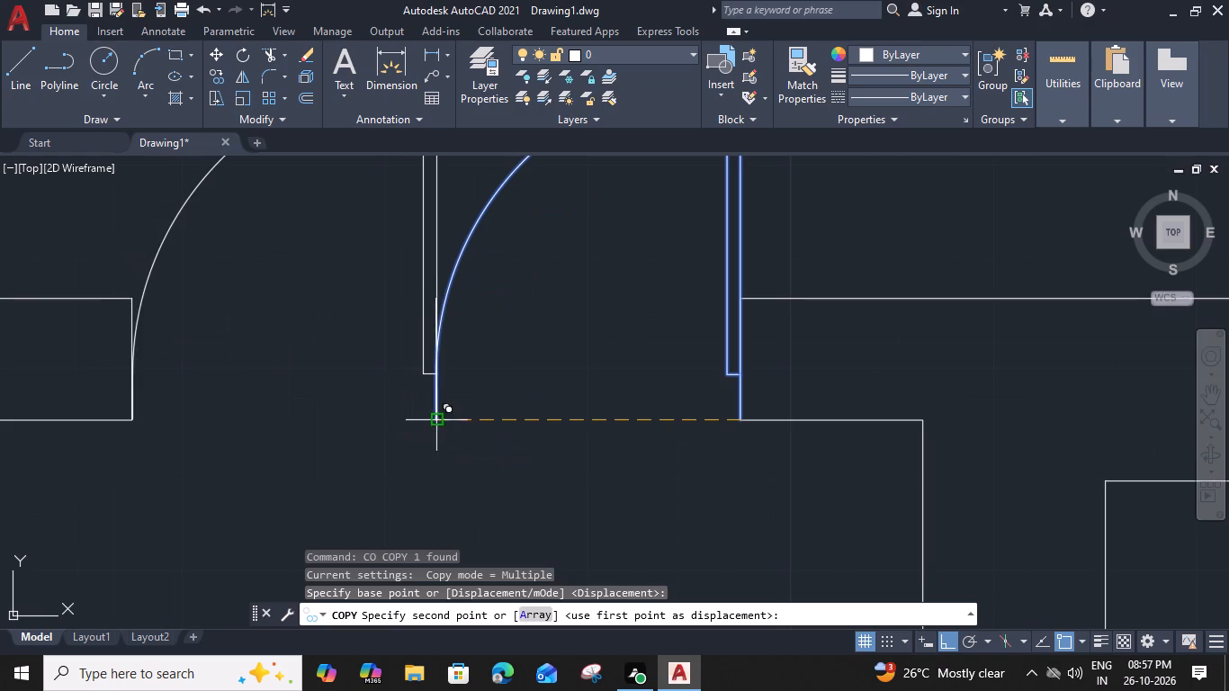
pyautogui.click(437, 426)
pyautogui.scroll(-2, 437, 426)
pyautogui.press('Escape')
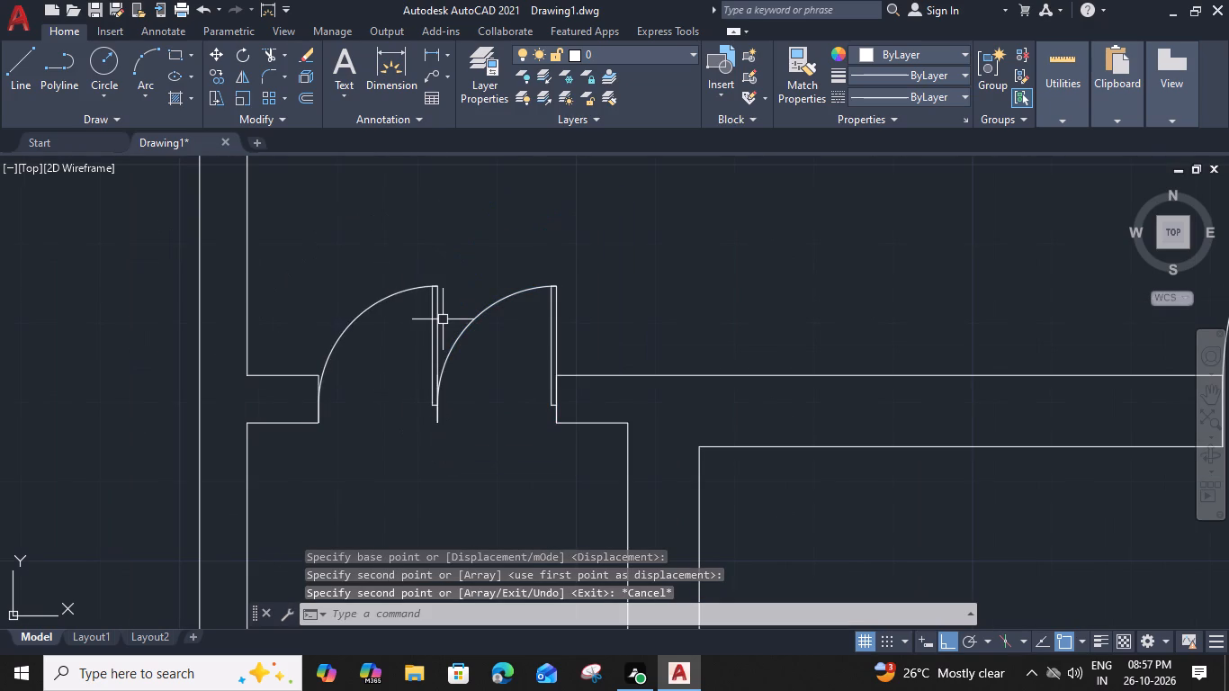
# Flip the copied left leaf so it hinges on the left jamb and mirrors the right leaf.
pyautogui.click(435, 301)
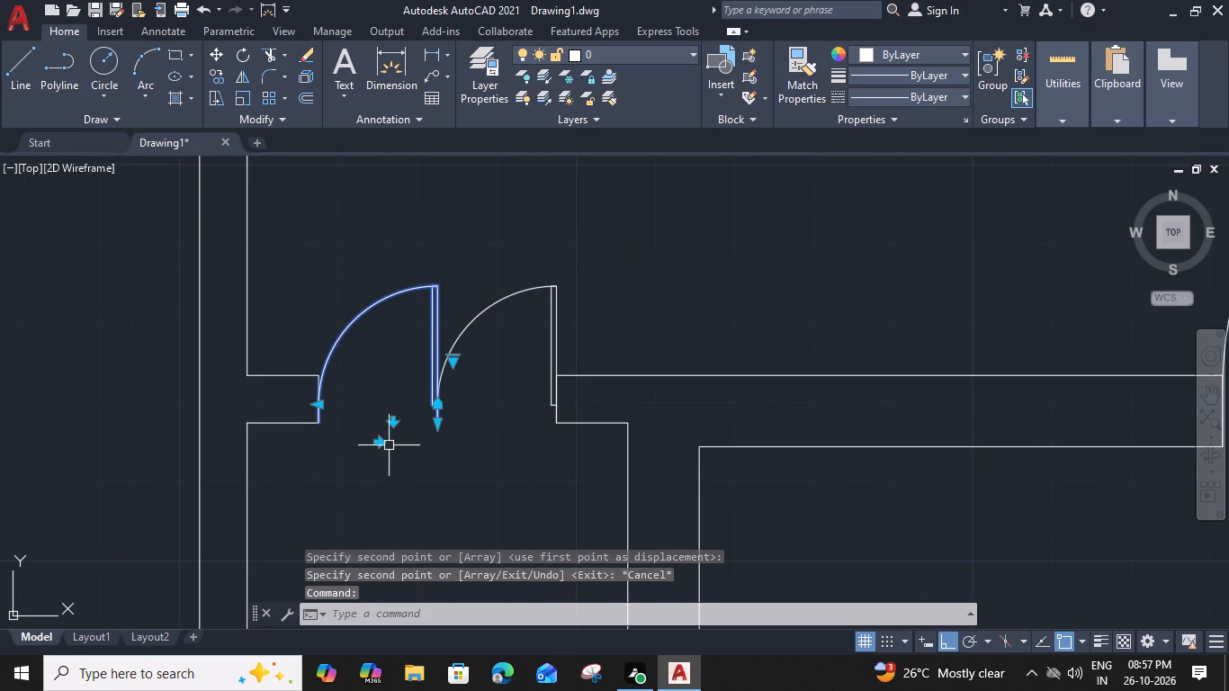
pyautogui.click(378, 440)
# Erase the centre mark line between the two leaves in the small bottom room's top opening.
pyautogui.scroll(1, 437, 376)
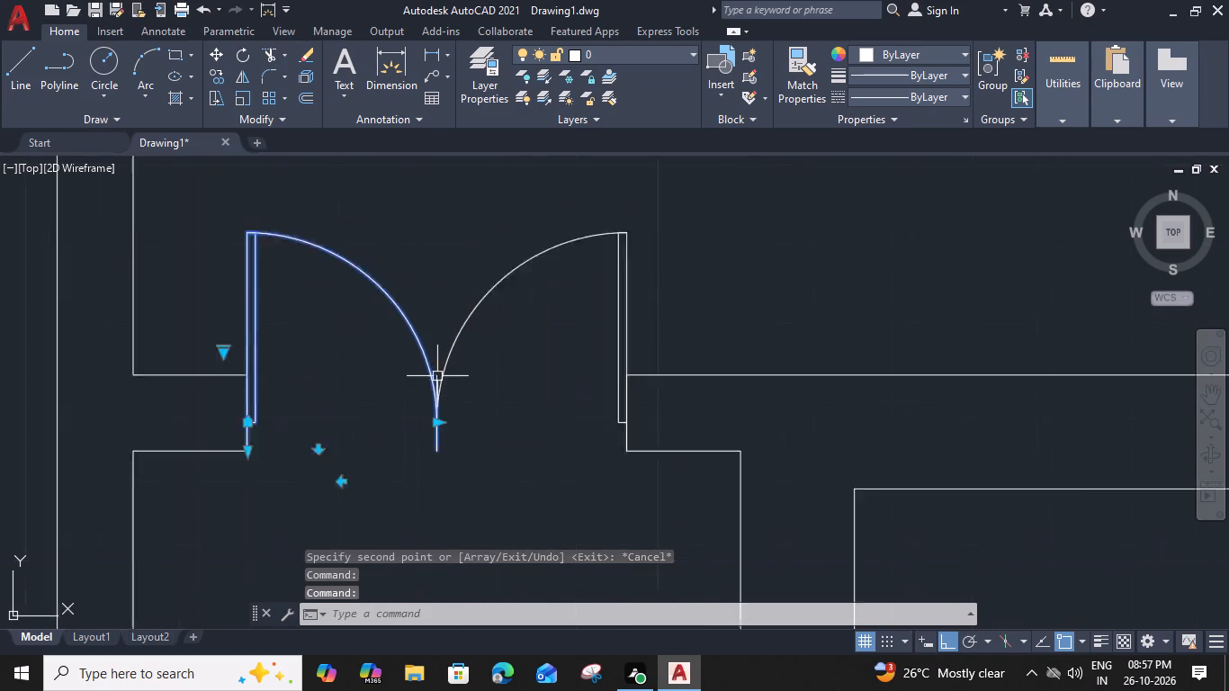
pyautogui.scroll(2, 437, 376)
pyautogui.click(430, 373)
pyautogui.press('Delete')
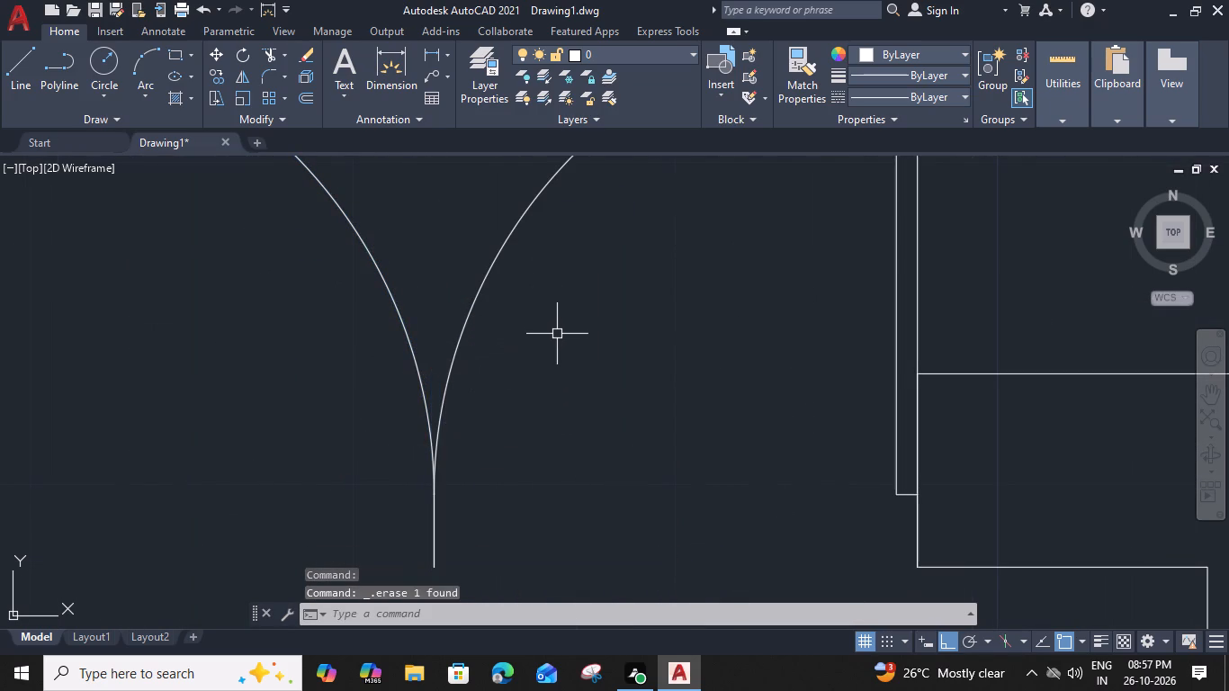
# Flip both leaves of the paired door so they swing down into the small bottom room.
pyautogui.scroll(-4, 557, 334)
pyautogui.click(571, 400)
pyautogui.click(519, 338)
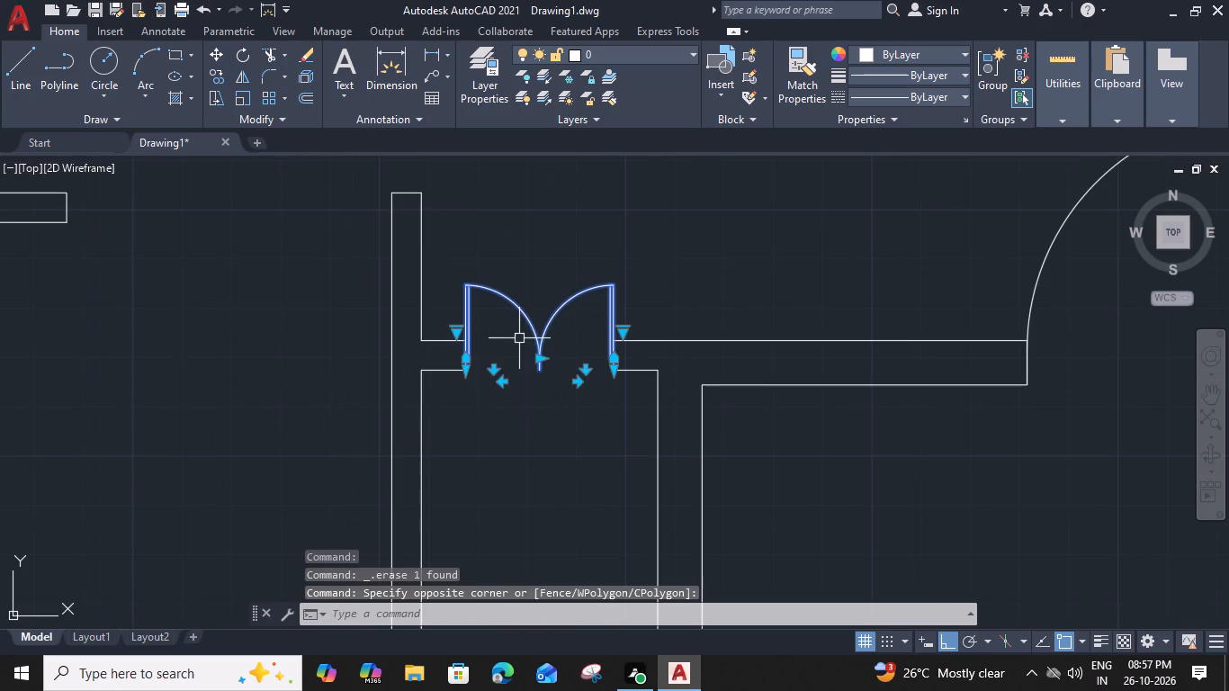
pyautogui.click(492, 367)
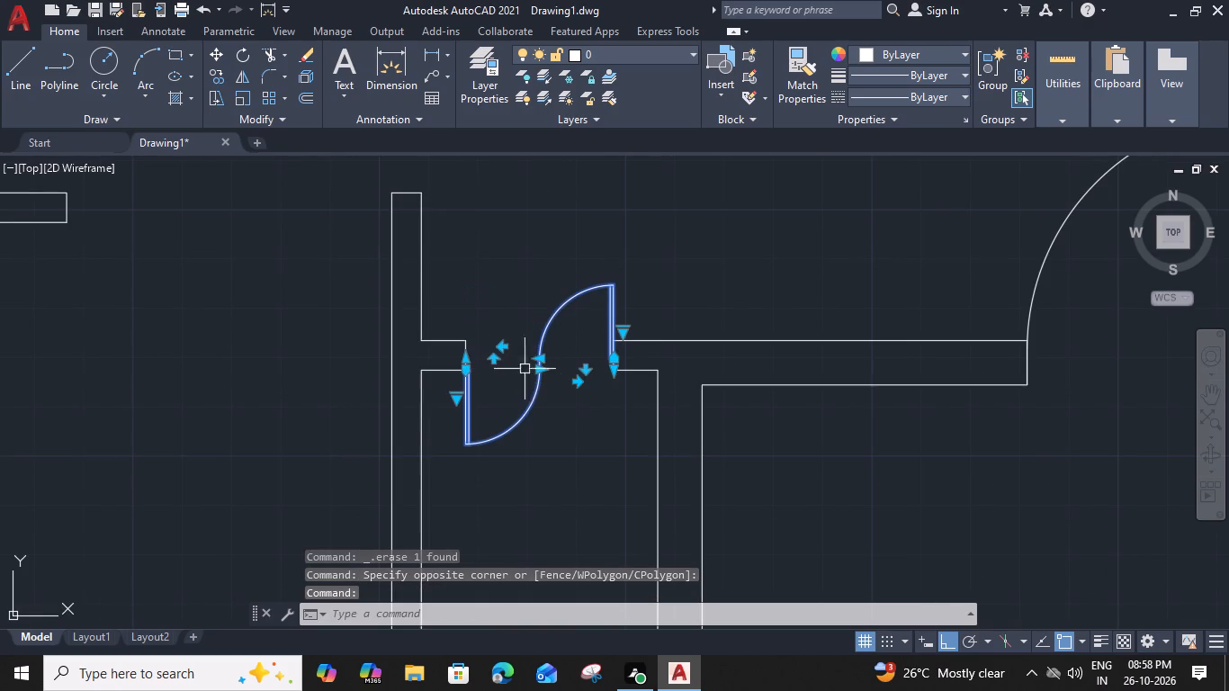
pyautogui.click(587, 373)
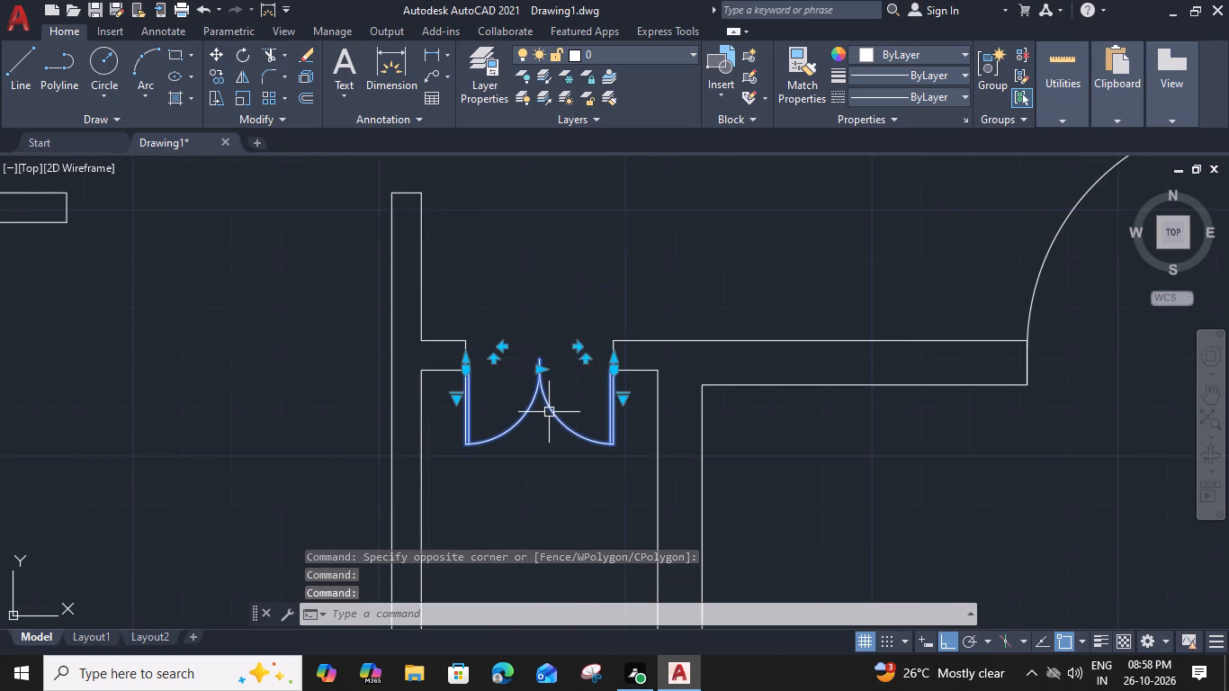
# Move both leaves by the right leaf's upper hinge corner to the top corner of the opening's right jamb.
pyautogui.press('Escape')
pyautogui.moveTo(576, 362); pyautogui.dragTo(568, 366)
pyautogui.click(480, 406)
pyautogui.scroll(3, 589, 348)
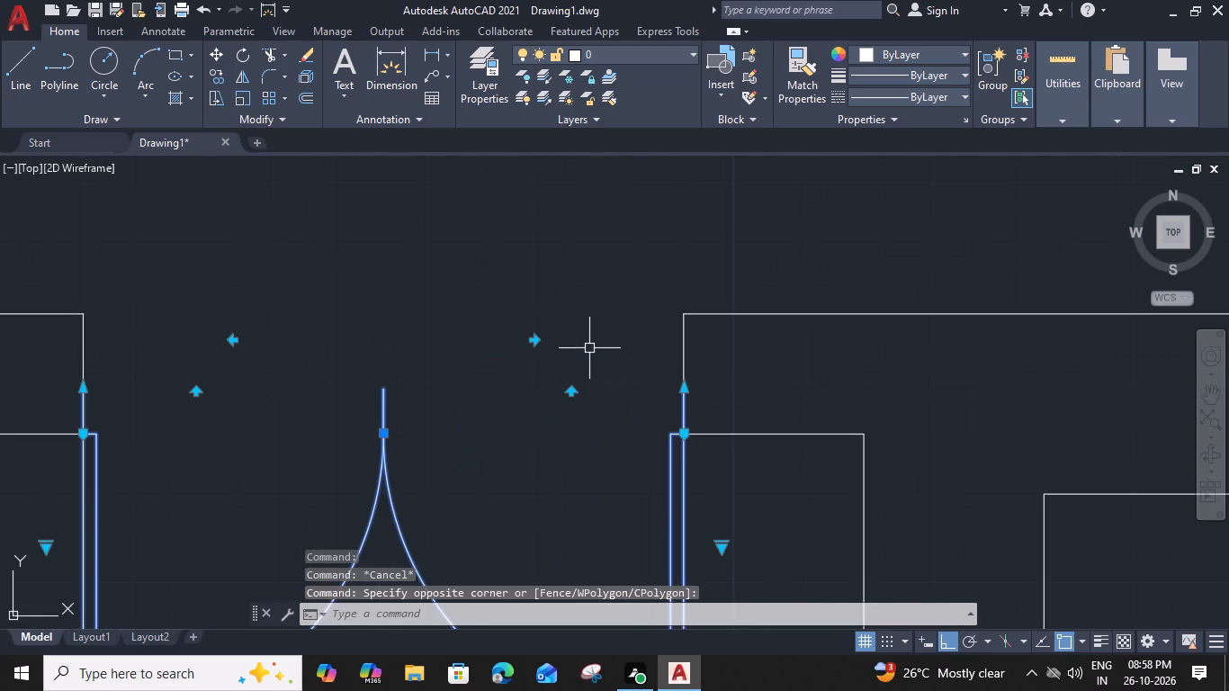
pyautogui.write('m')
pyautogui.press('space')
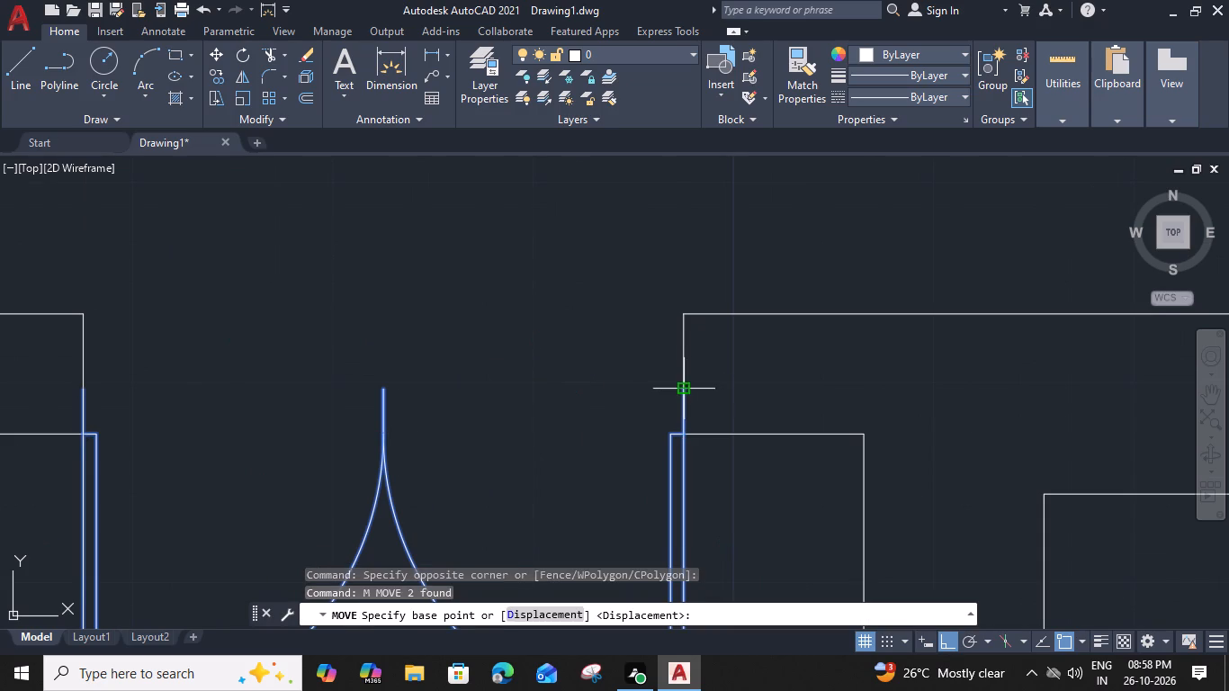
pyautogui.click(685, 391)
pyautogui.click(682, 315)
# Look over the rooms of the plan for wall openings that still have no door.
pyautogui.scroll(-2, 372, 393)
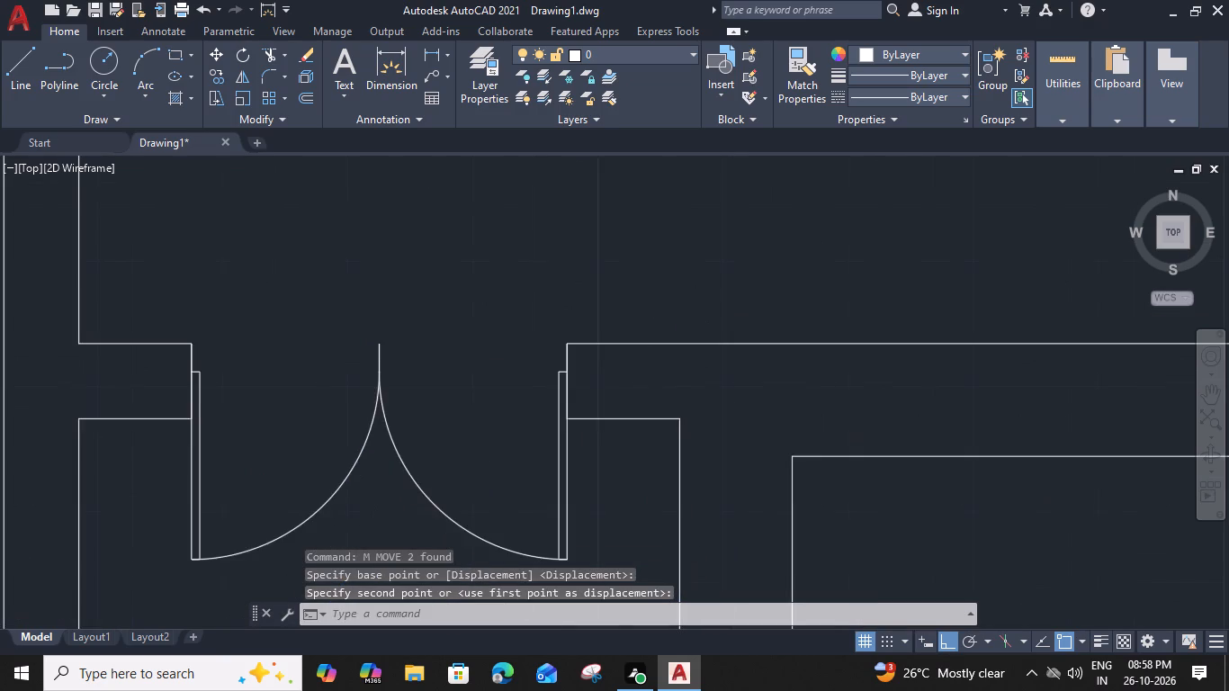
pyautogui.moveTo(372, 393); pyautogui.dragTo(504, 403, button='middle')
pyautogui.scroll(-1, 511, 373)
pyautogui.moveTo(511, 373); pyautogui.dragTo(523, 426, button='middle')
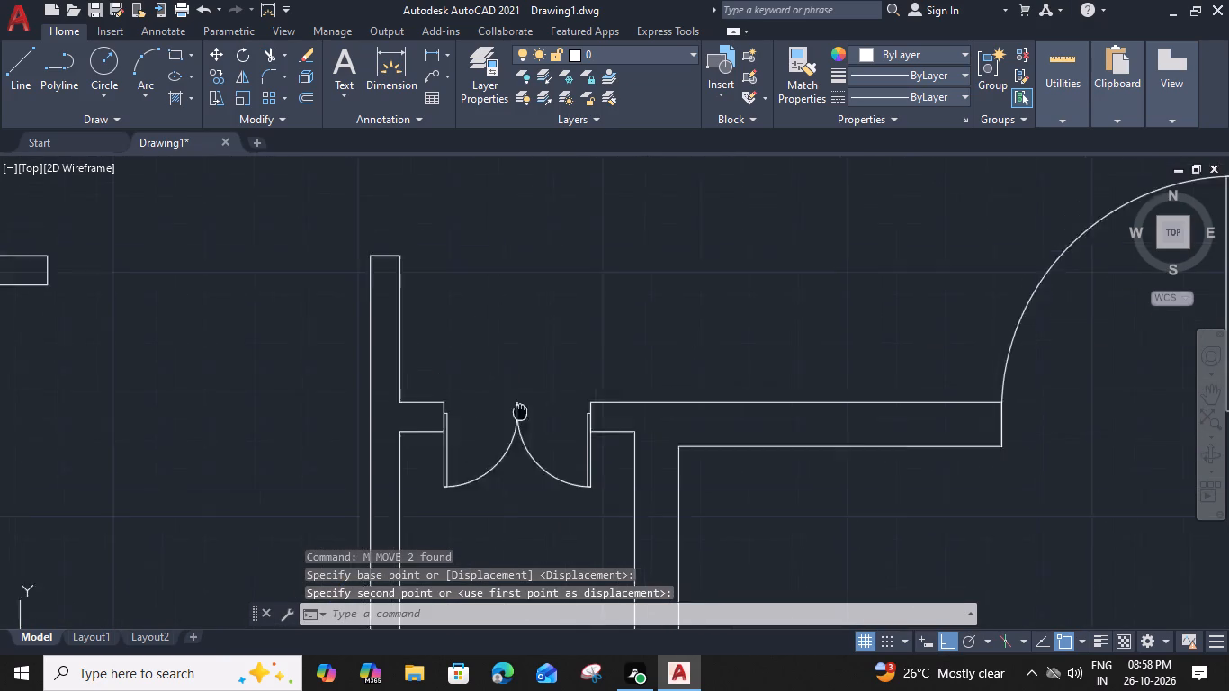
pyautogui.moveTo(523, 426); pyautogui.dragTo(530, 466, button='middle')
pyautogui.scroll(-3, 530, 466)
pyautogui.moveTo(519, 400); pyautogui.dragTo(528, 443, button='middle')
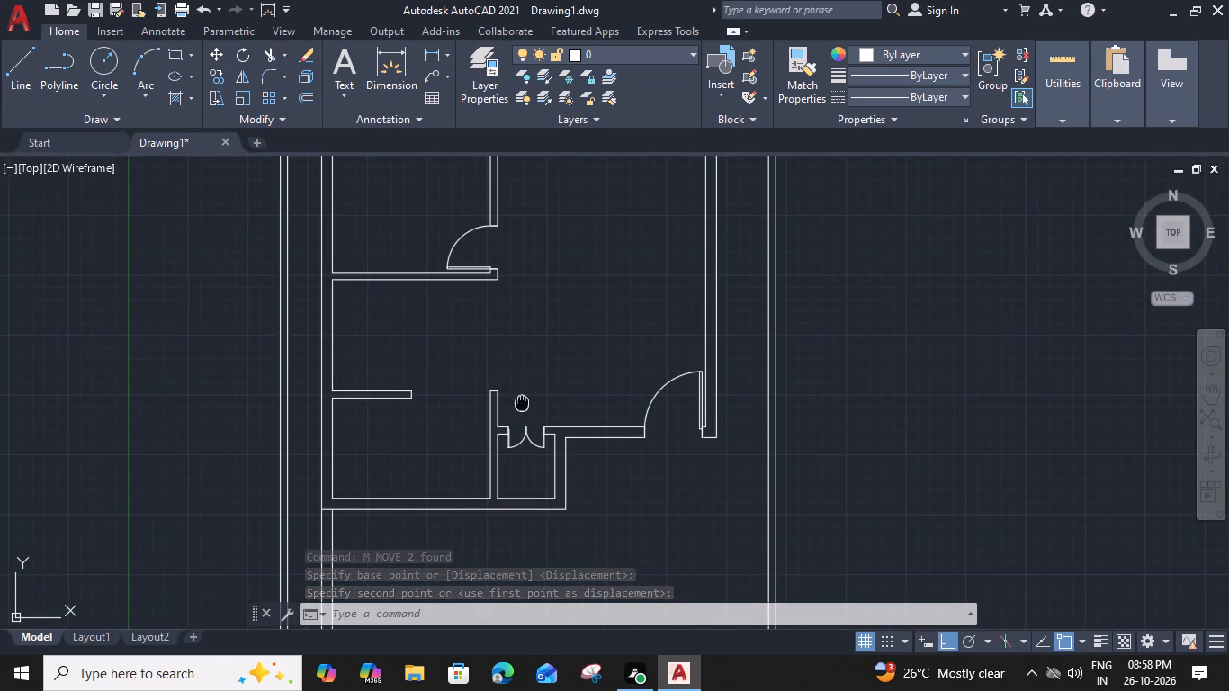
pyautogui.moveTo(528, 443); pyautogui.dragTo(528, 537, button='middle')
pyautogui.moveTo(532, 364); pyautogui.dragTo(542, 409, button='middle')
pyautogui.moveTo(547, 293); pyautogui.dragTo(545, 337, button='middle')
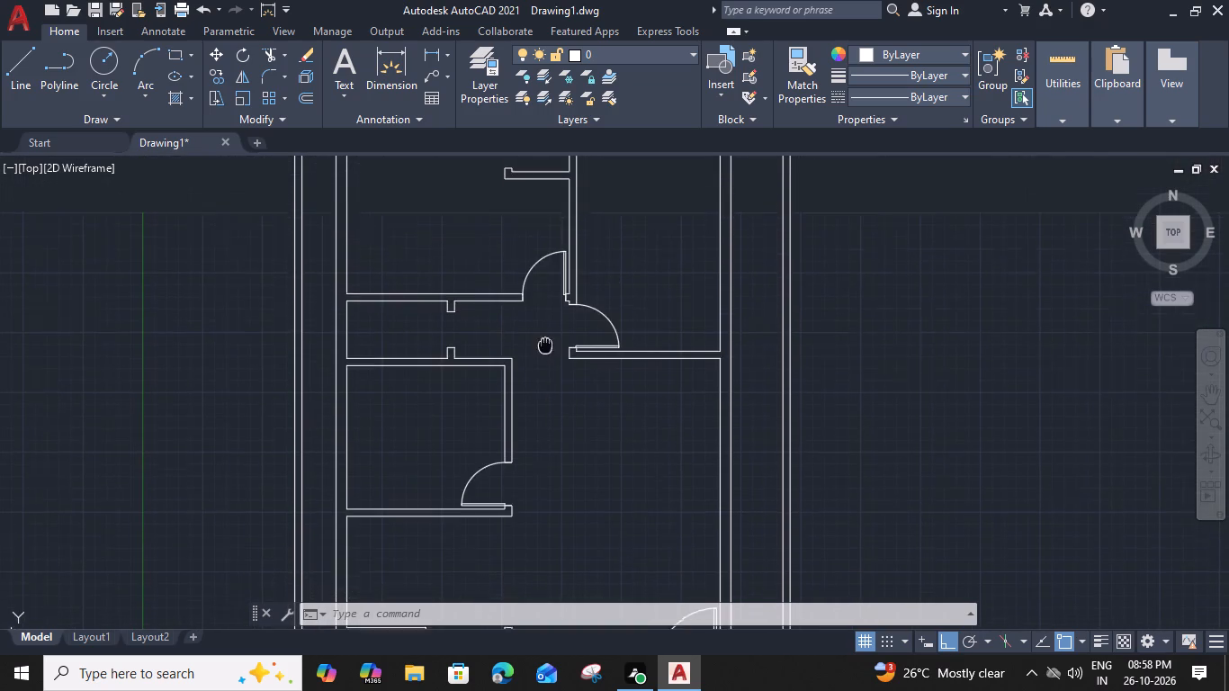
pyautogui.moveTo(545, 337); pyautogui.dragTo(546, 206, button='middle')
# Copy the pair's left leaf by its upper hinge corner to the lower jamb's right corner of the narrow left room's opening.
pyautogui.scroll(2, 533, 545)
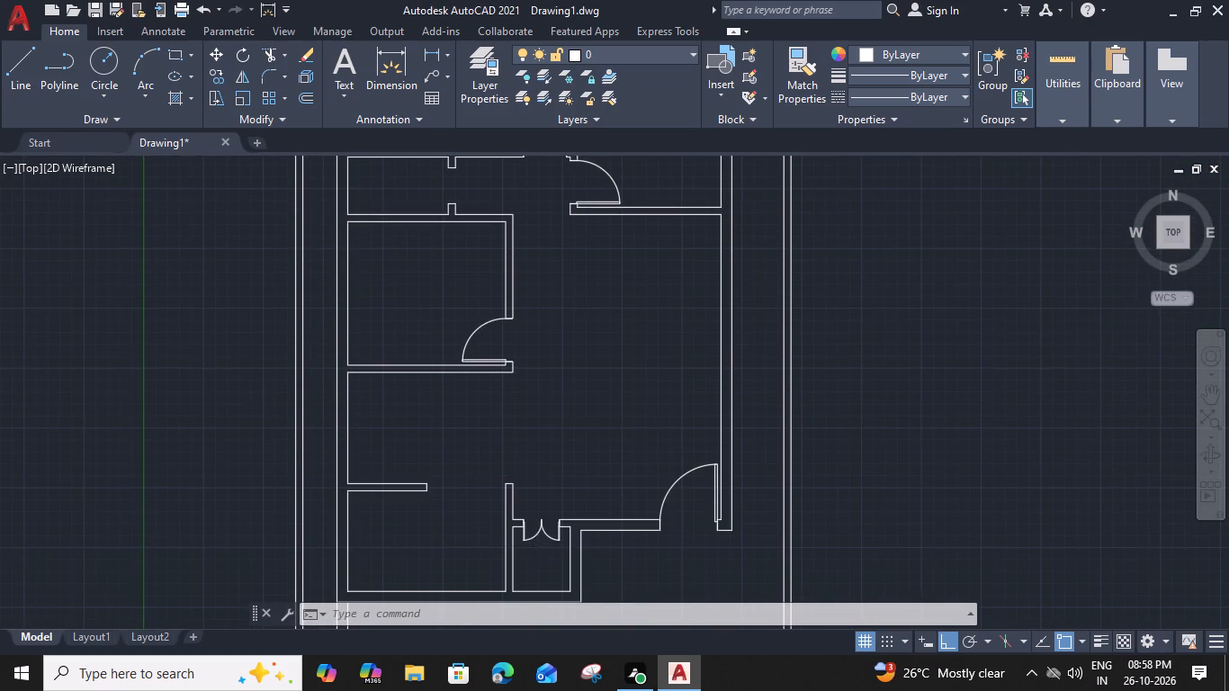
pyautogui.click(544, 516)
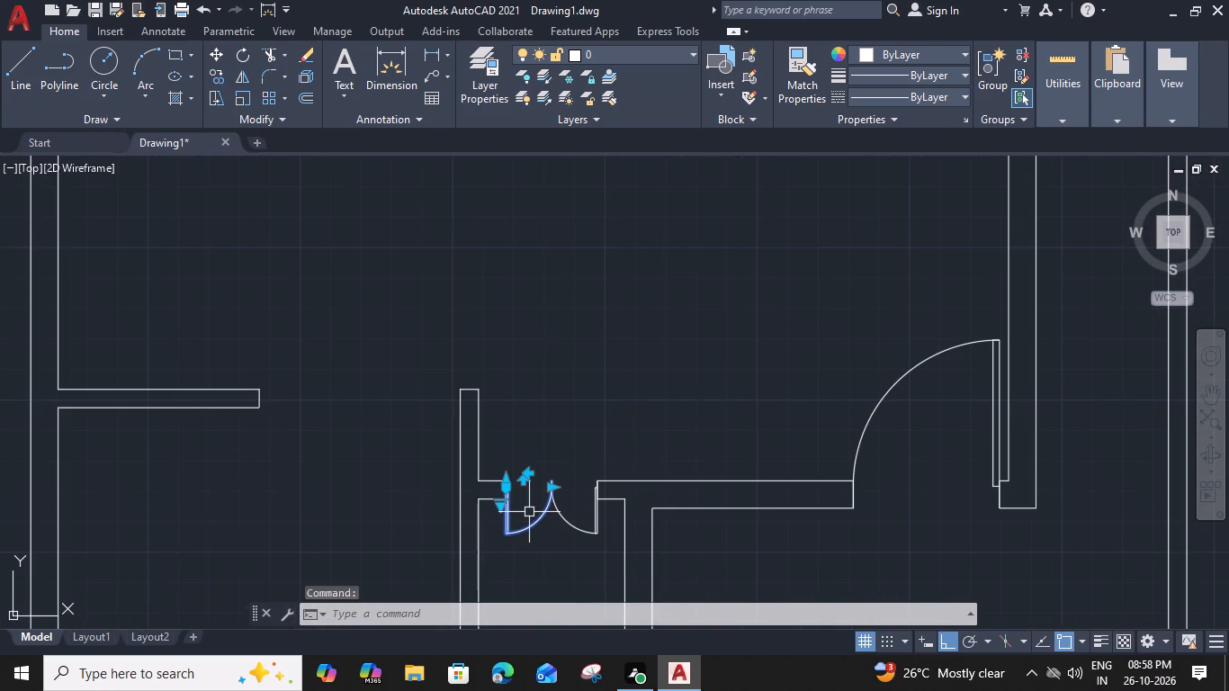
pyautogui.write('co')
pyautogui.press('space')
pyautogui.scroll(3, 508, 481)
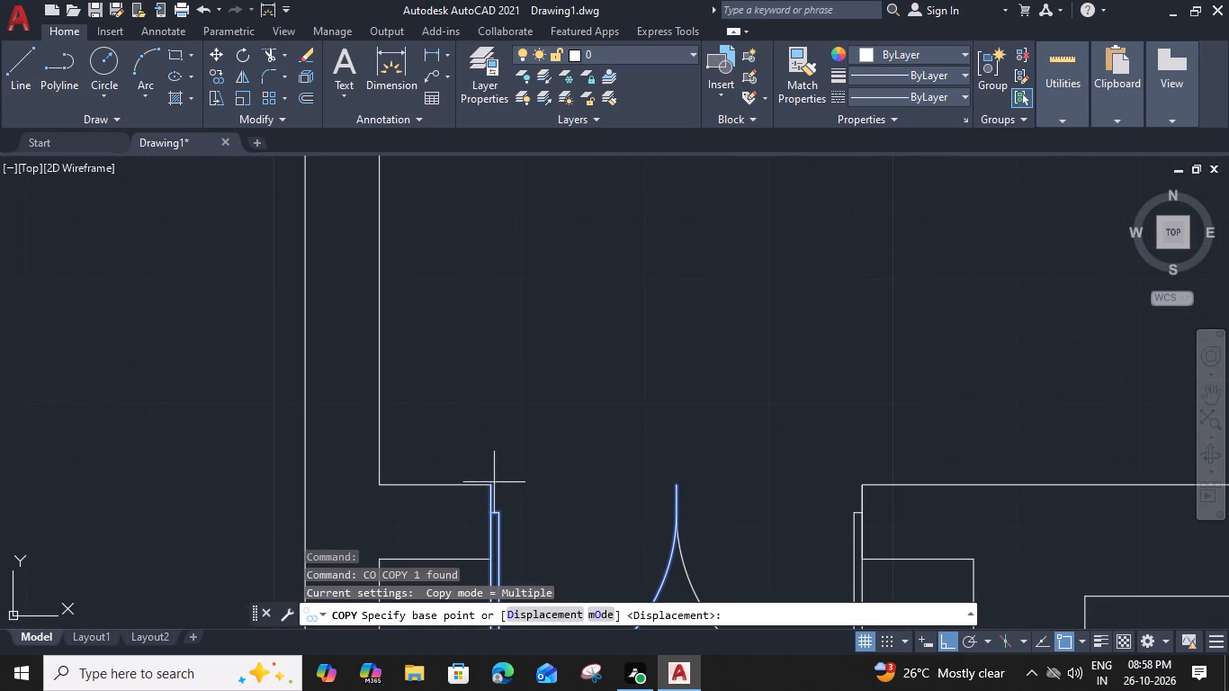
pyautogui.click(489, 485)
pyautogui.scroll(-3, 489, 485)
pyautogui.scroll(-3, 467, 321)
pyautogui.moveTo(476, 333); pyautogui.dragTo(475, 347, button='middle')
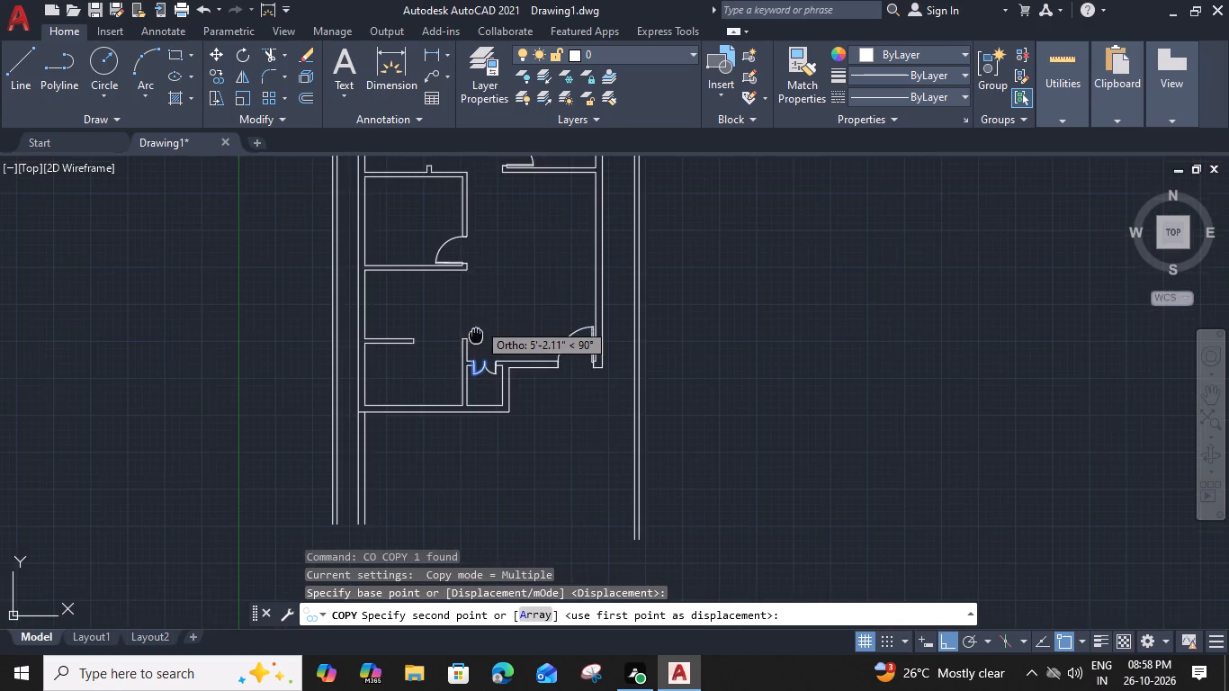
pyautogui.moveTo(475, 347); pyautogui.dragTo(476, 573, button='middle')
pyautogui.scroll(3, 423, 399)
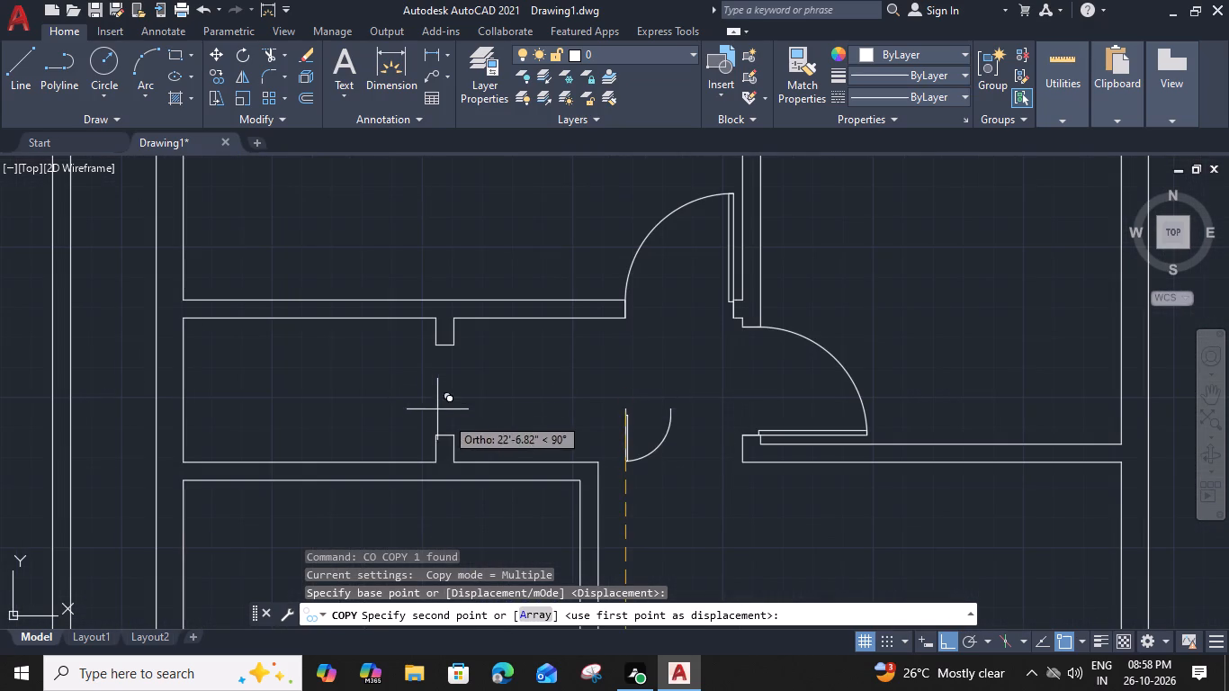
pyautogui.click(452, 435)
pyautogui.press('Escape')
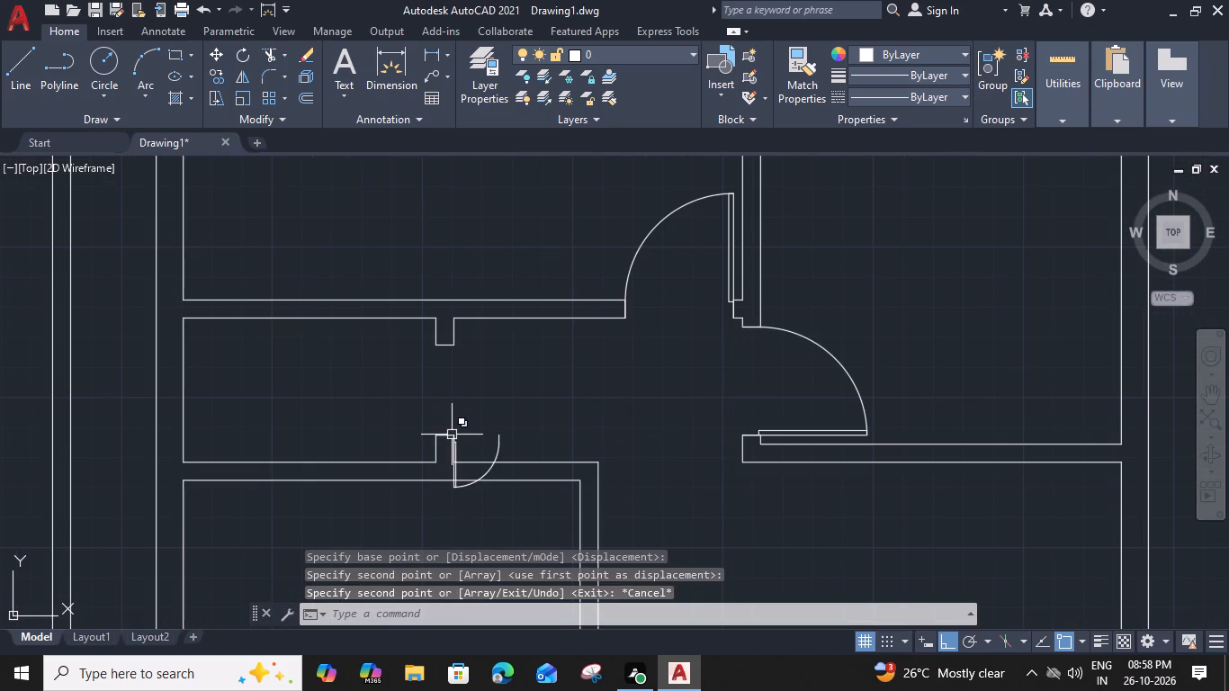
# Rotate the copied leaf 90° counterclockwise about its hinge corner at the lower jamb.
pyautogui.click(499, 446)
pyautogui.write('ro')
pyautogui.press('space')
pyautogui.scroll(3, 463, 407)
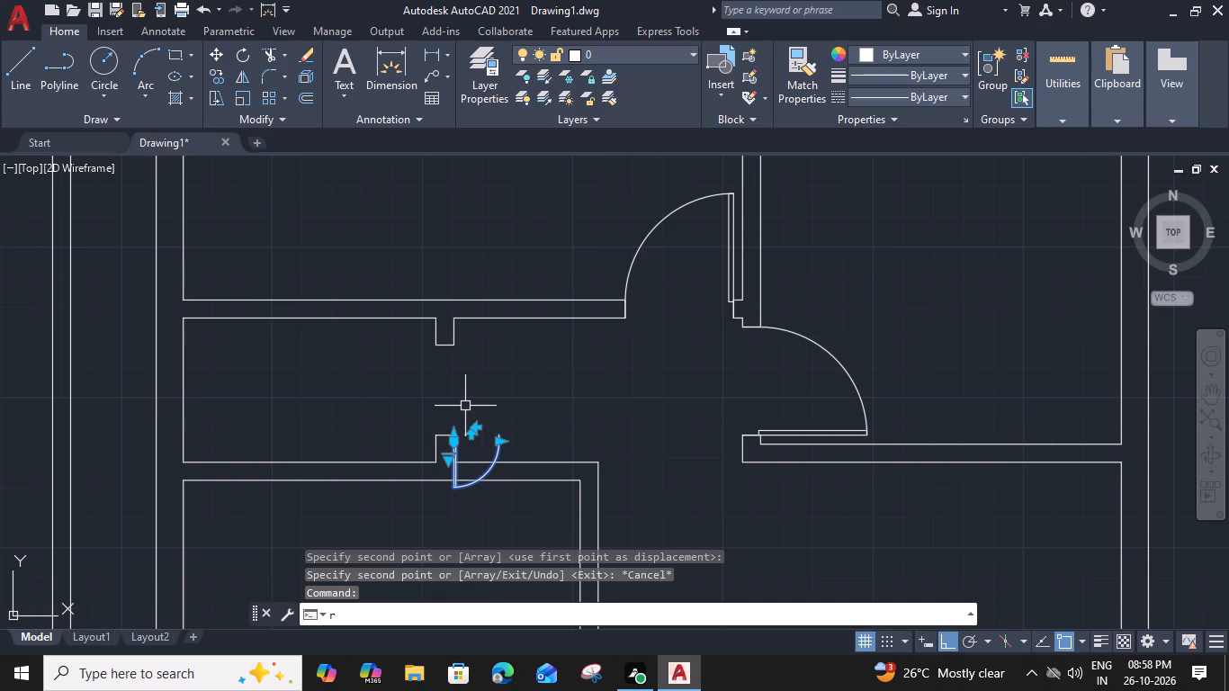
pyautogui.click(431, 482)
pyautogui.click(436, 254)
# Flip the rotated leaf to swing into the narrow left room and move its hinge corner back to the lower jamb's right corner.
pyautogui.click(452, 366)
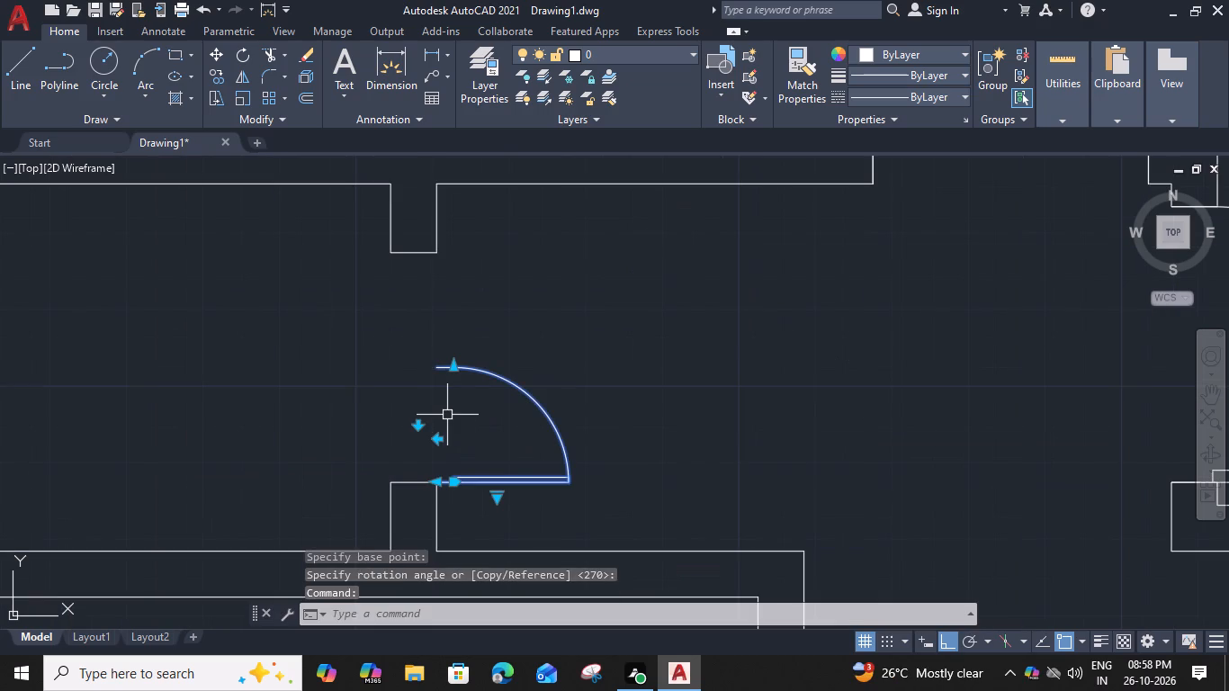
pyautogui.click(438, 440)
pyautogui.write('m')
pyautogui.press('space')
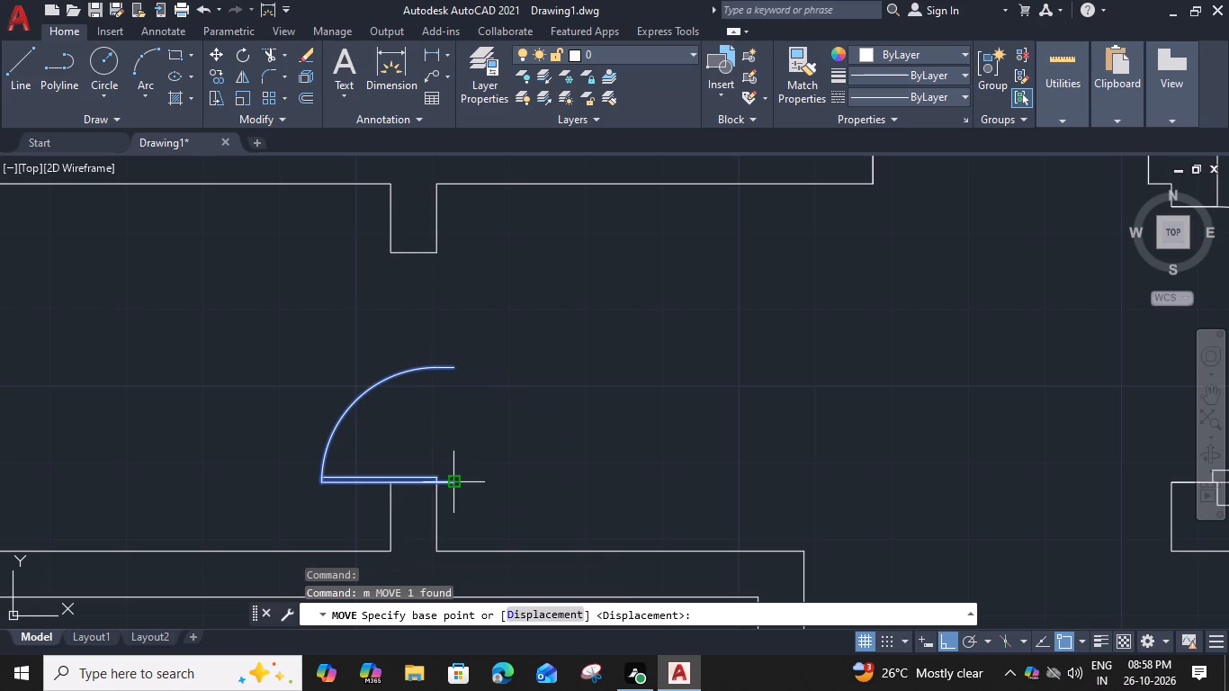
pyautogui.click(458, 486)
pyautogui.click(437, 482)
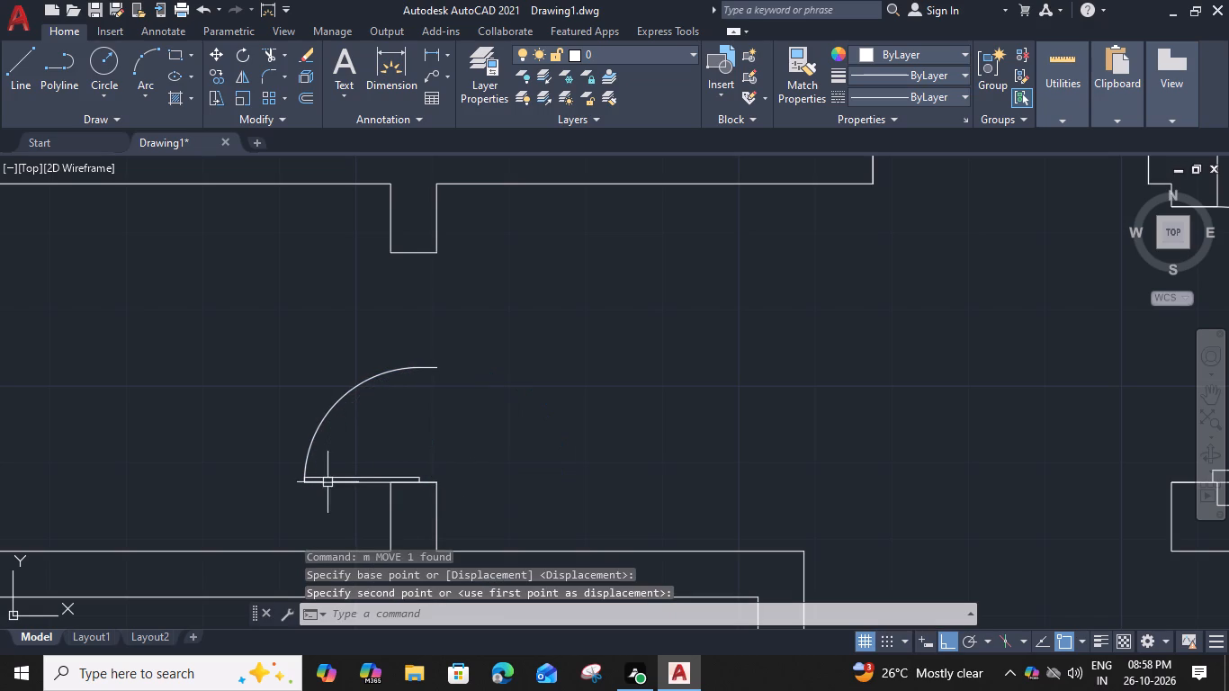
# Scale the leaf by reference from its hinge corner so its width reaches the opening's upper jamb.
pyautogui.click(327, 482)
pyautogui.press('s')
pyautogui.write('c')
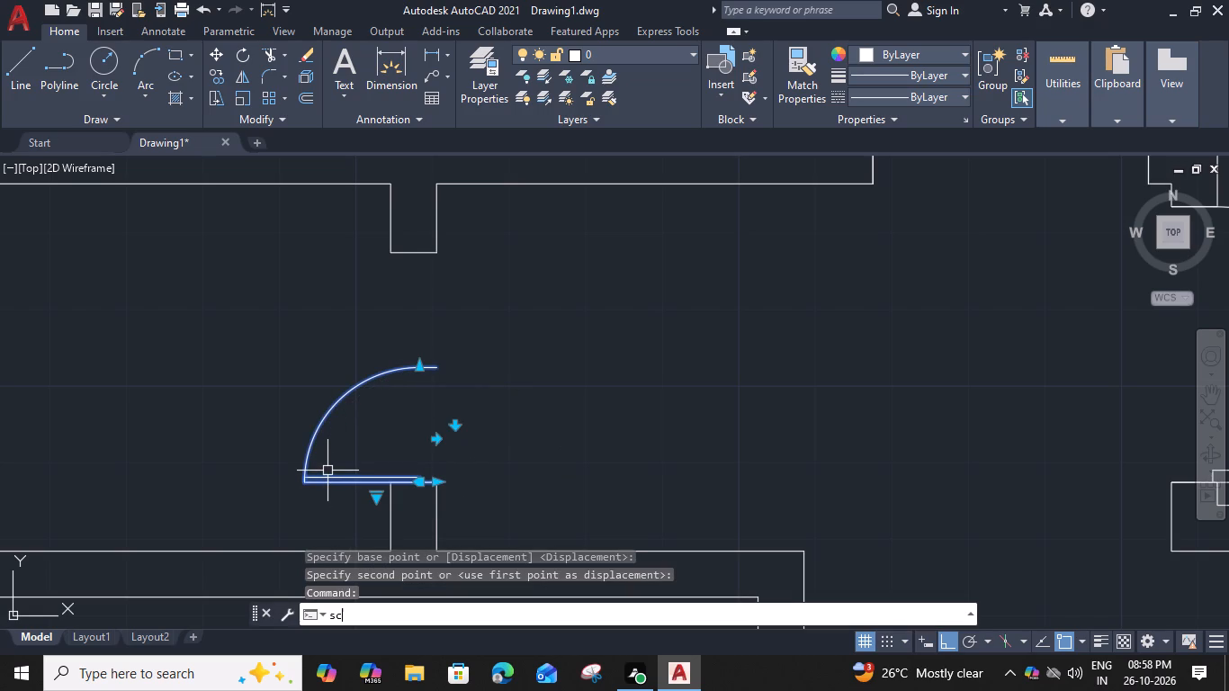
pyautogui.press('space')
pyautogui.click(438, 482)
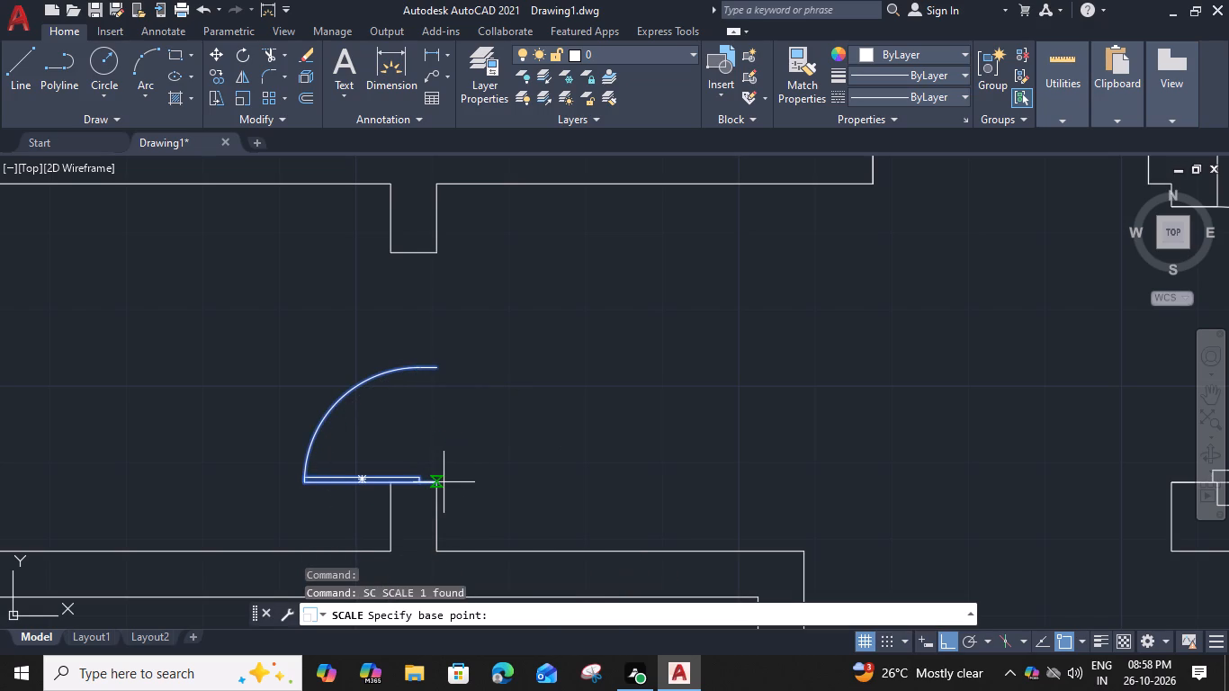
pyautogui.write('r')
pyautogui.press('space')
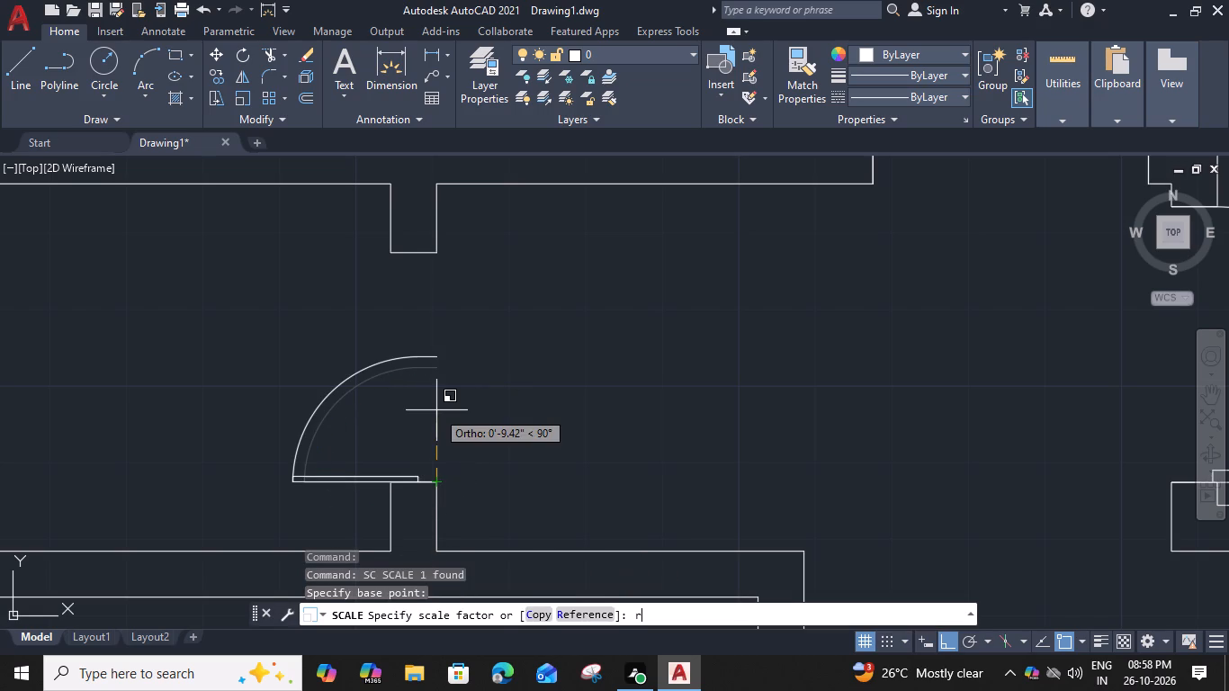
pyautogui.click(437, 483)
pyautogui.click(438, 372)
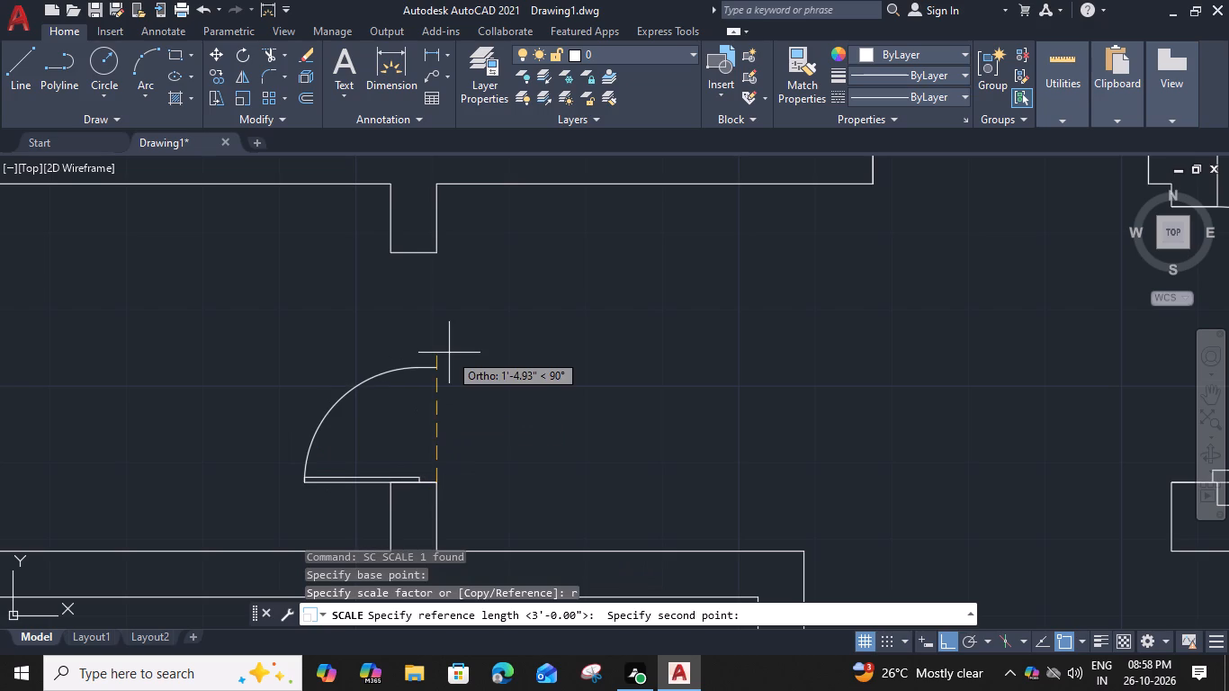
pyautogui.click(438, 252)
# Measure the scaled door and the narrow left room's opening.
pyautogui.scroll(-3, 430, 310)
pyautogui.moveTo(429, 318); pyautogui.dragTo(453, 328, button='middle')
pyautogui.write('mea')
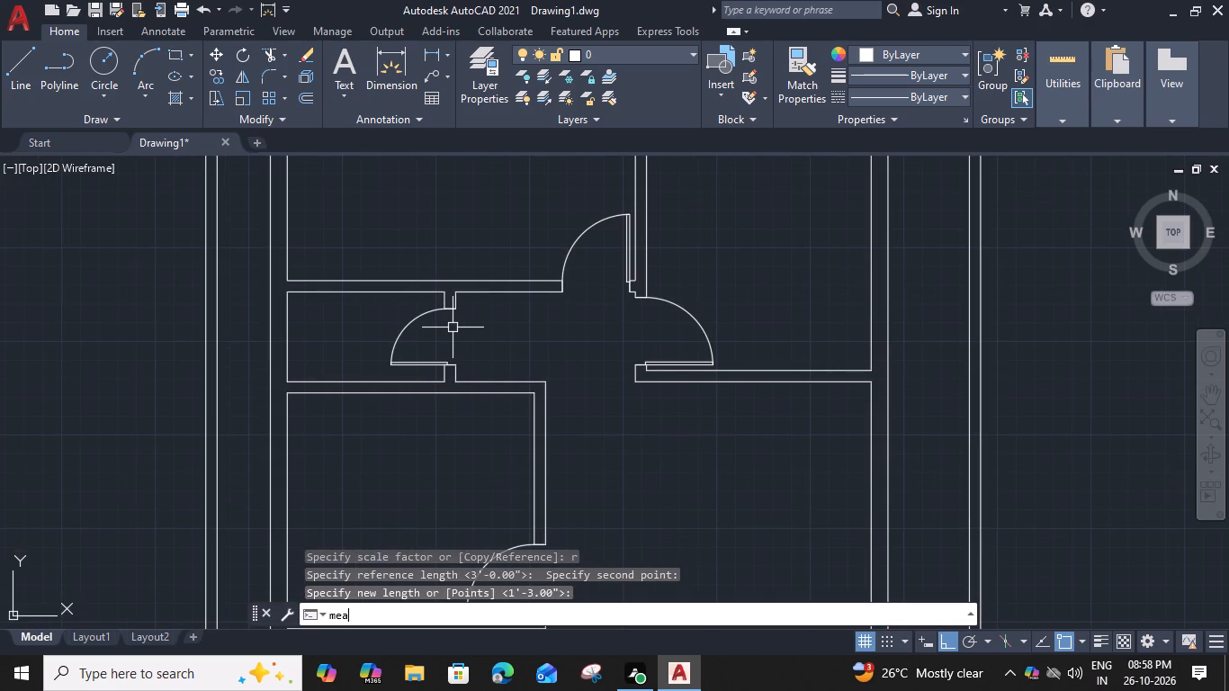
pyautogui.press('space')
pyautogui.scroll(2, 452, 328)
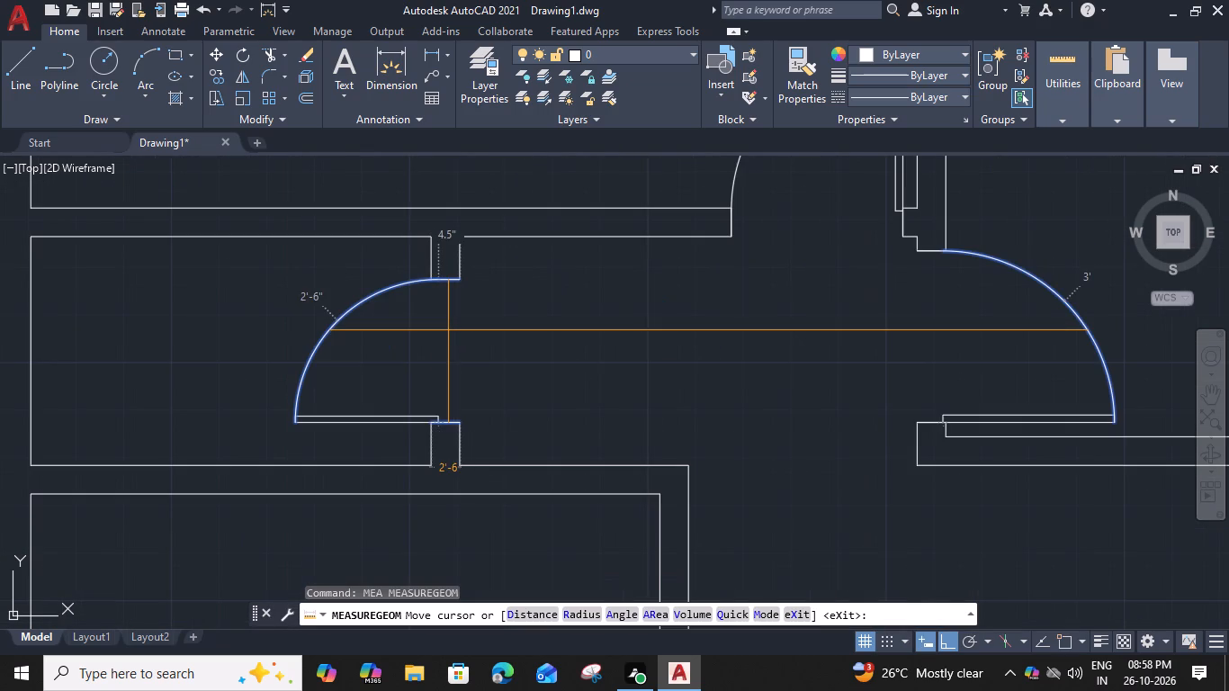
pyautogui.press('Escape')
# Copy the scaled door from the narrow left room into the openings of the two small upper rooms.
pyautogui.click(364, 303)
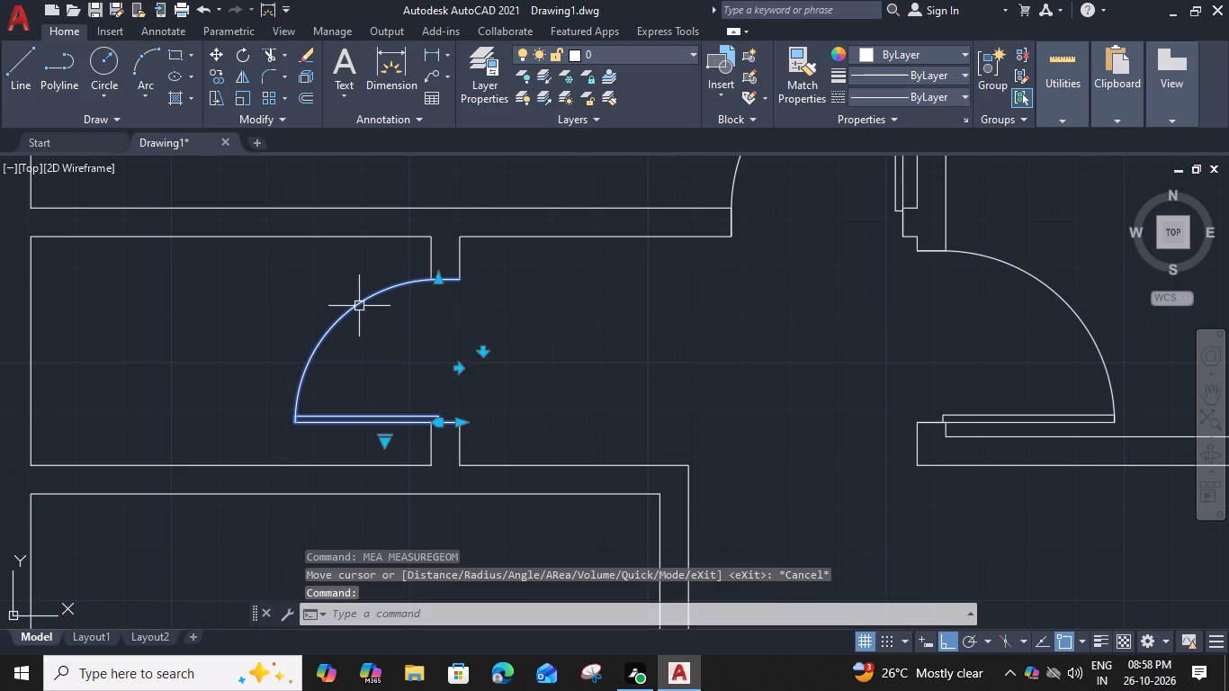
pyautogui.press('c')
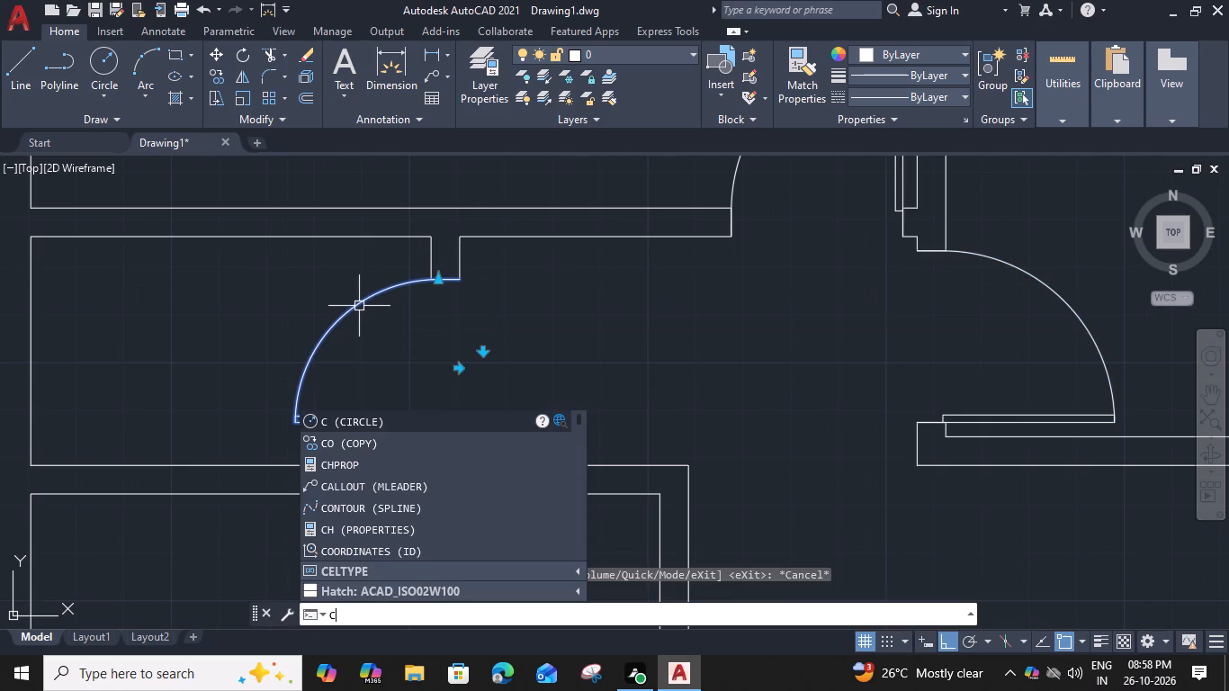
pyautogui.write('o')
pyautogui.press('space')
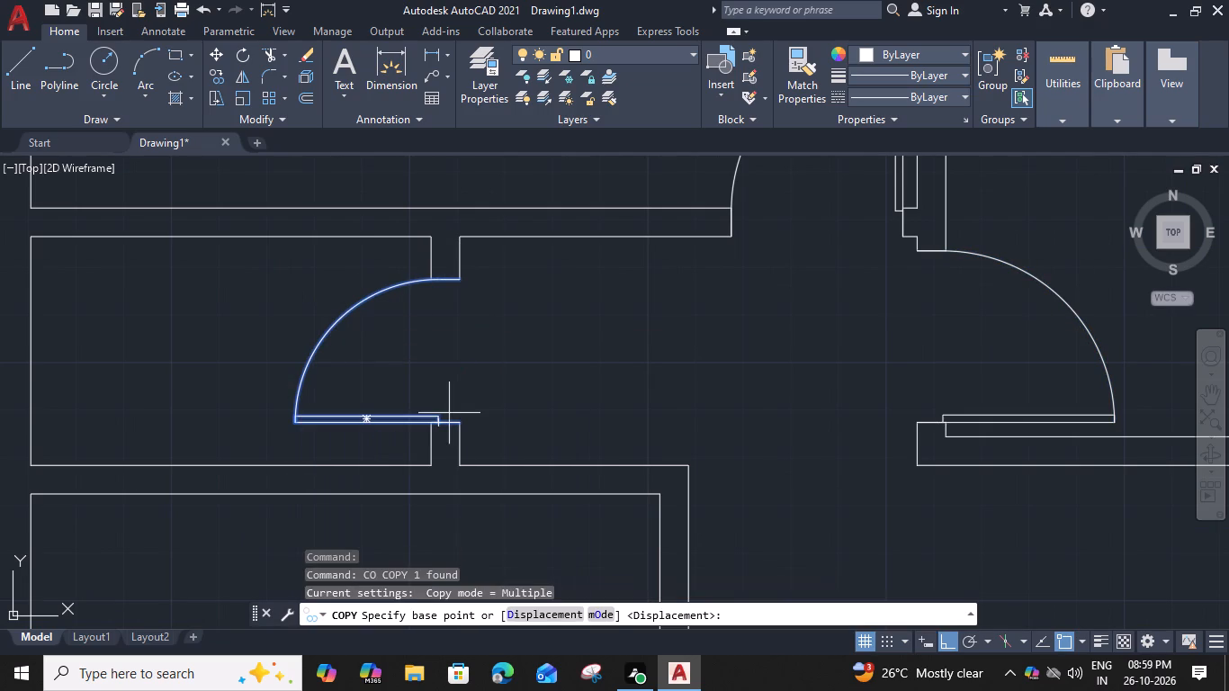
pyautogui.click(464, 422)
pyautogui.scroll(-3, 467, 408)
pyautogui.moveTo(488, 324); pyautogui.dragTo(458, 421, button='middle')
pyautogui.scroll(3, 480, 334)
pyautogui.click(525, 322)
pyautogui.scroll(-1, 623, 322)
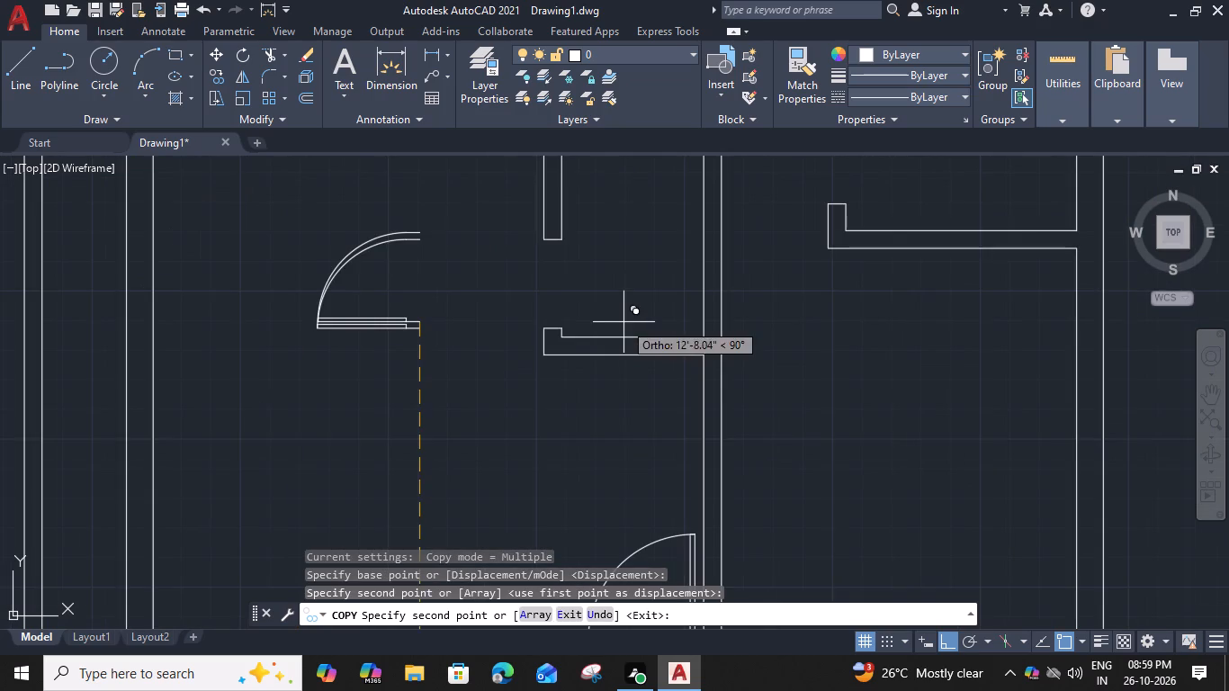
pyautogui.scroll(2, 573, 319)
pyautogui.click(540, 343)
pyautogui.scroll(-4, 540, 343)
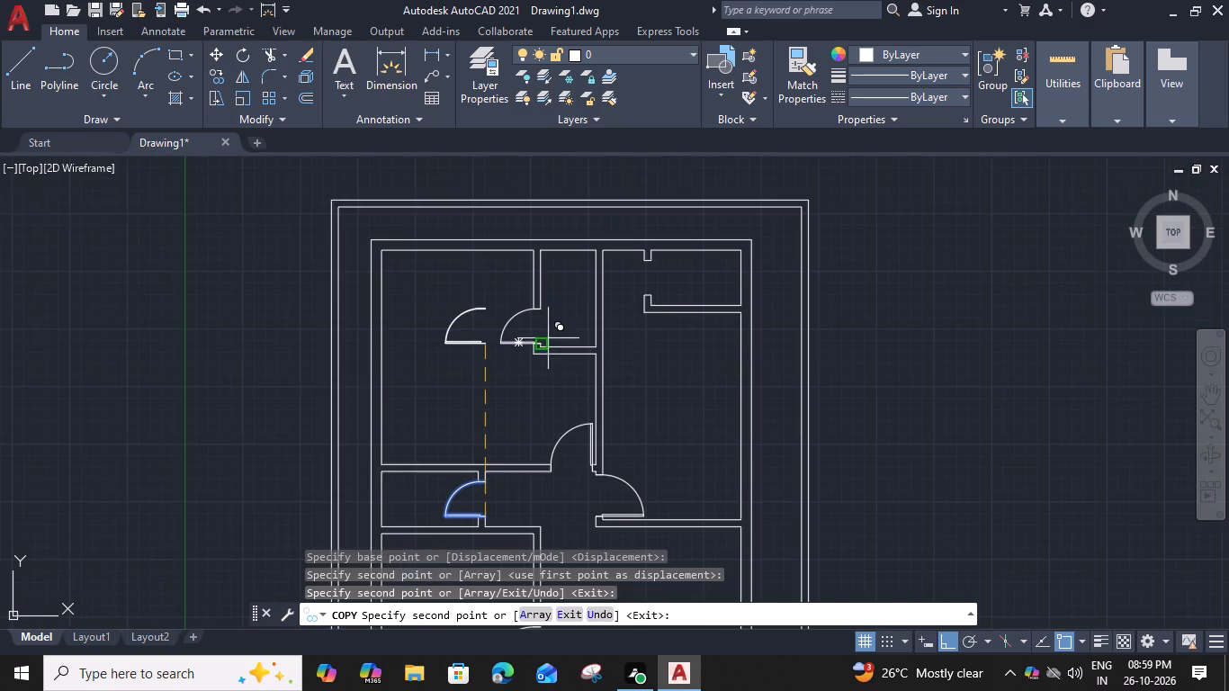
pyautogui.scroll(3, 664, 297)
pyautogui.click(618, 290)
pyautogui.scroll(-3, 618, 290)
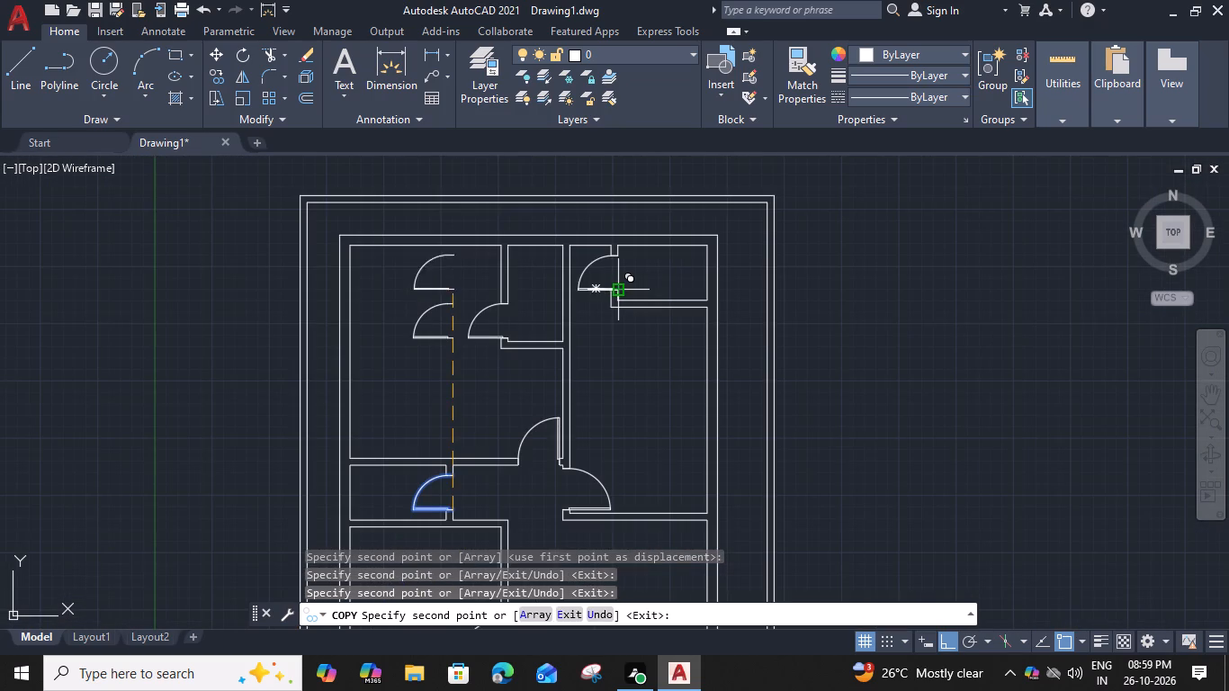
pyautogui.press('Escape')
# Flip both copied doors to swing into the two small upper rooms.
pyautogui.click(596, 257)
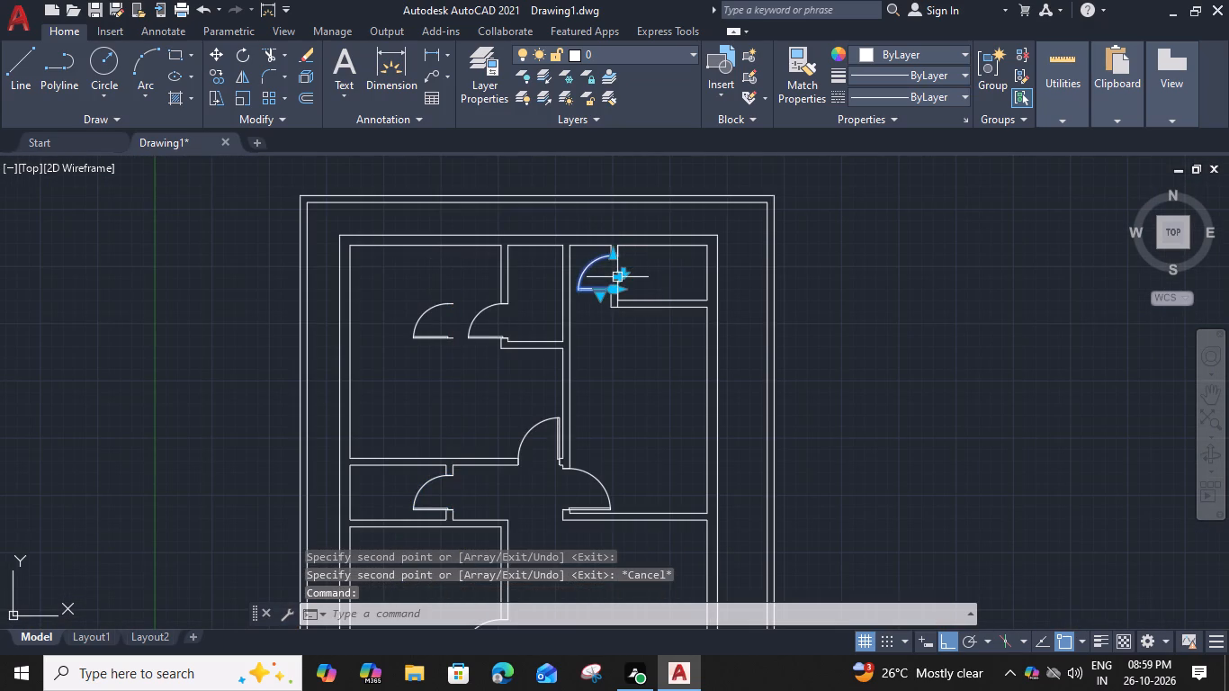
pyautogui.click(618, 275)
pyautogui.click(481, 315)
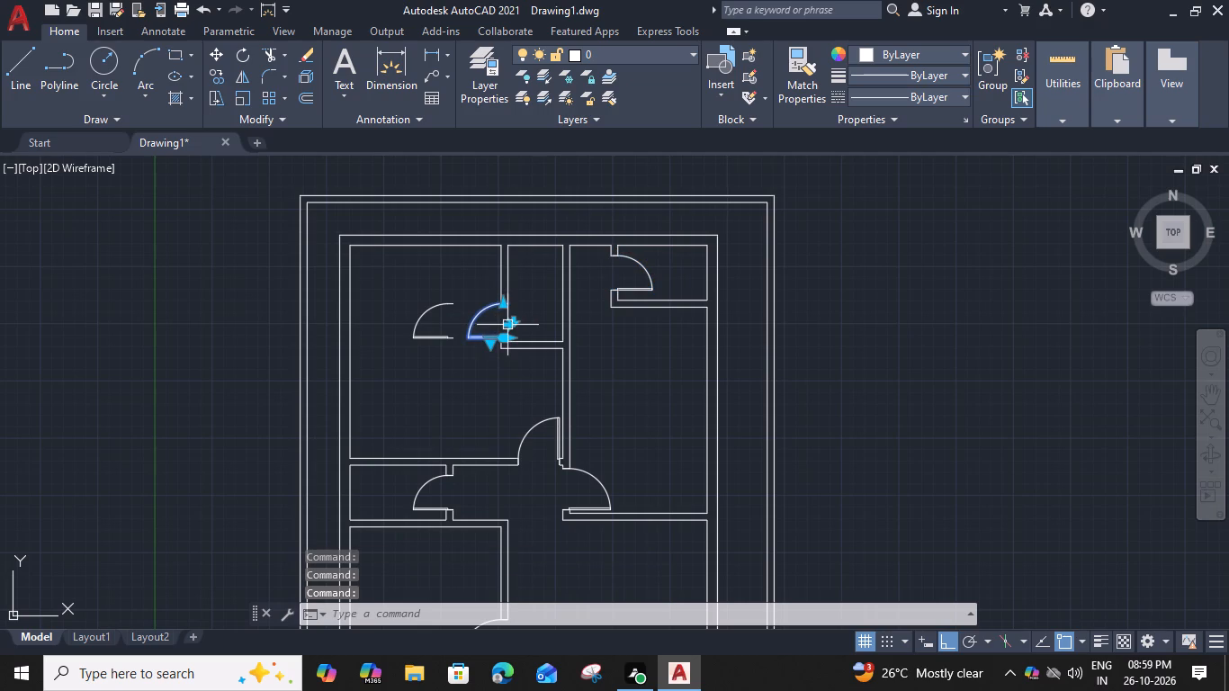
pyautogui.click(512, 327)
pyautogui.press('Escape')
# Erase the stray door copy standing free inside the large upper-left room.
pyautogui.click(433, 319)
pyautogui.click(378, 337)
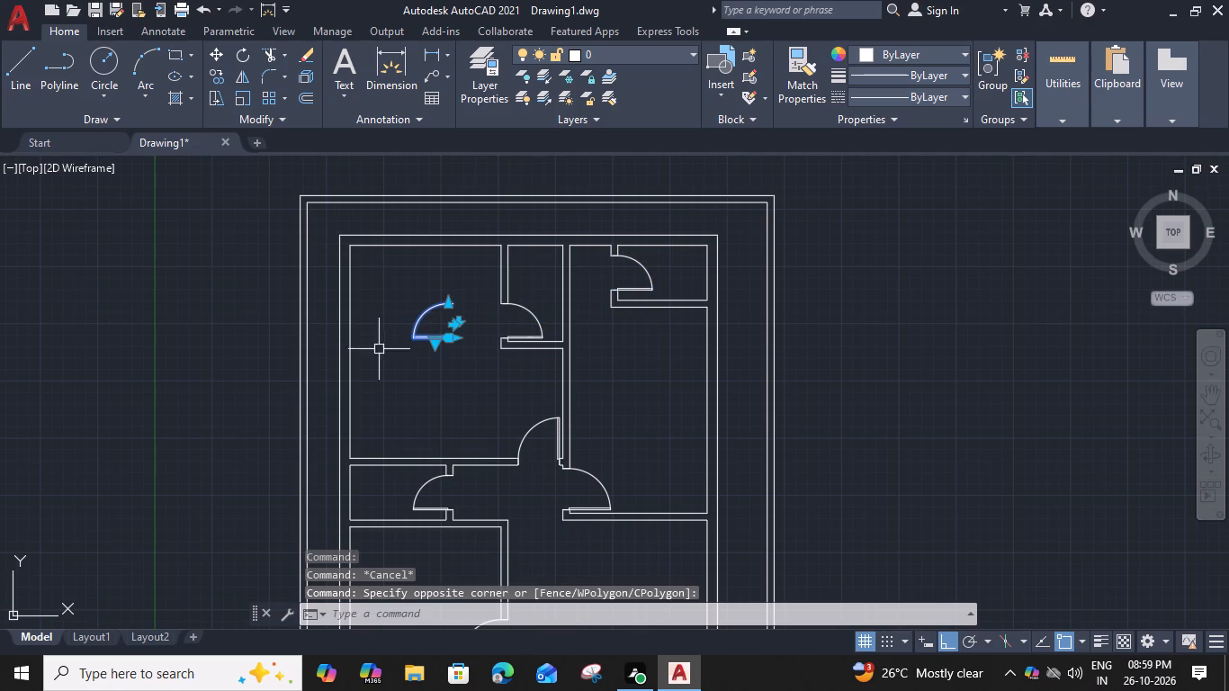
pyautogui.press('Delete')
# Start a multiline text box inside the large upper-left room with a text height of 8".
pyautogui.scroll(-2, 394, 424)
pyautogui.moveTo(418, 488); pyautogui.dragTo(433, 431, button='middle')
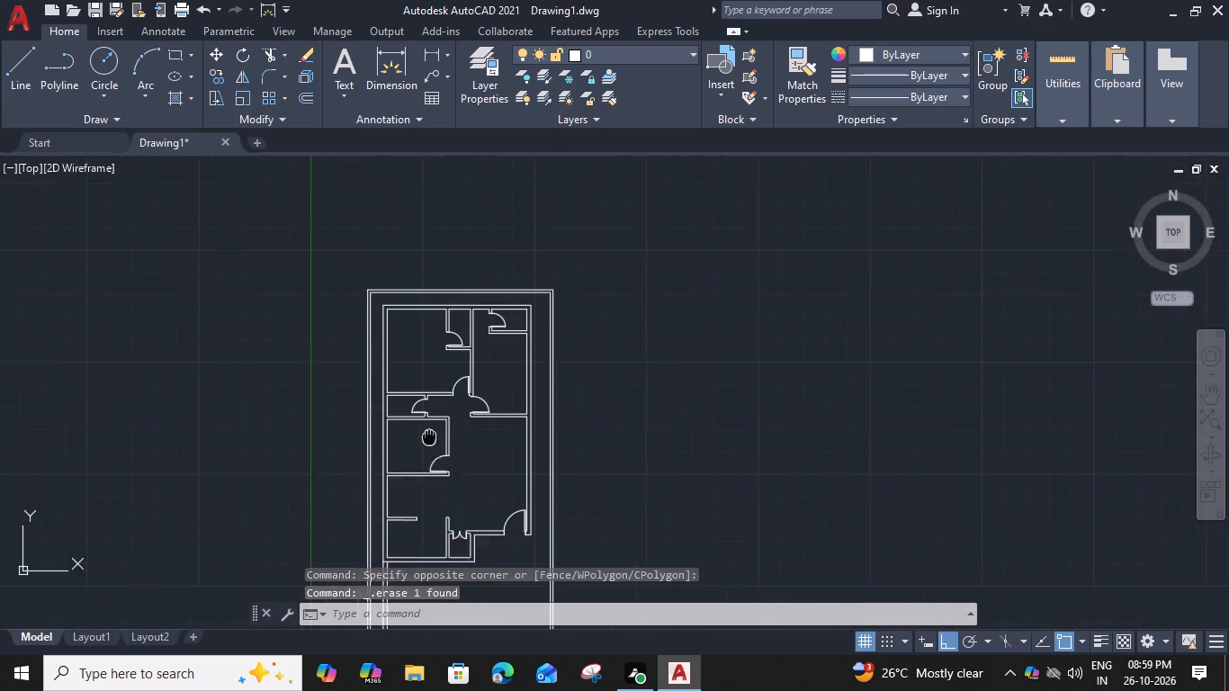
pyautogui.moveTo(433, 431); pyautogui.dragTo(445, 399, button='middle')
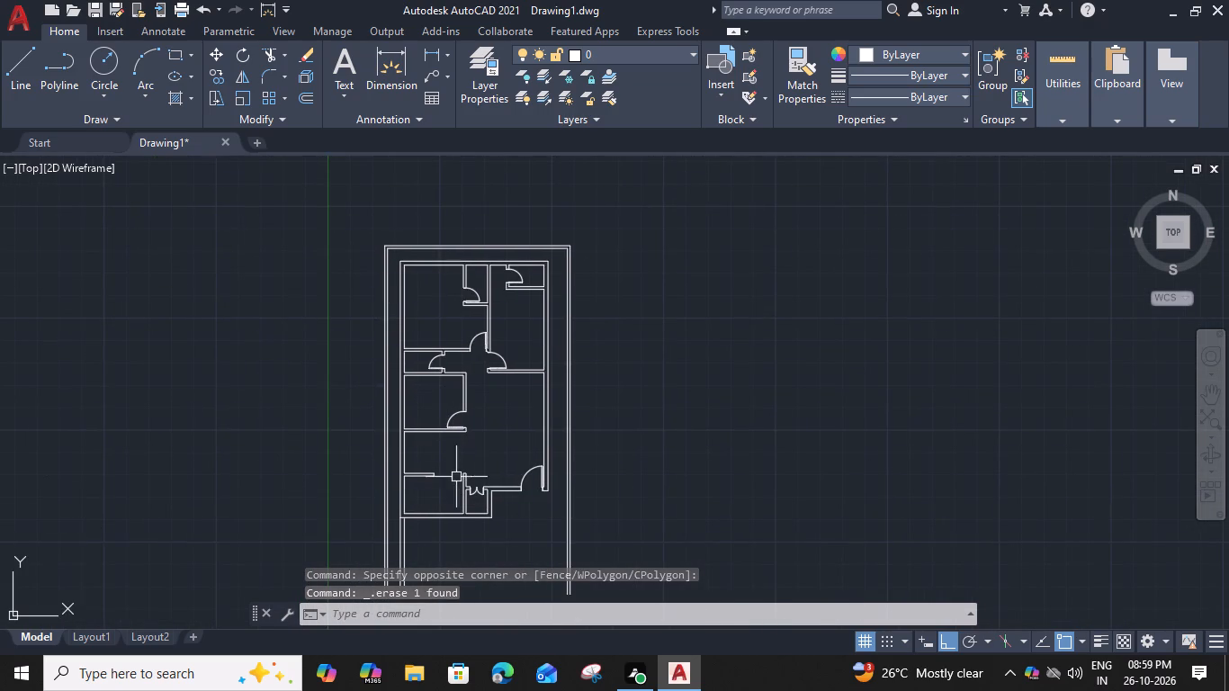
pyautogui.moveTo(489, 444); pyautogui.dragTo(541, 498, button='middle')
pyautogui.scroll(1, 541, 499)
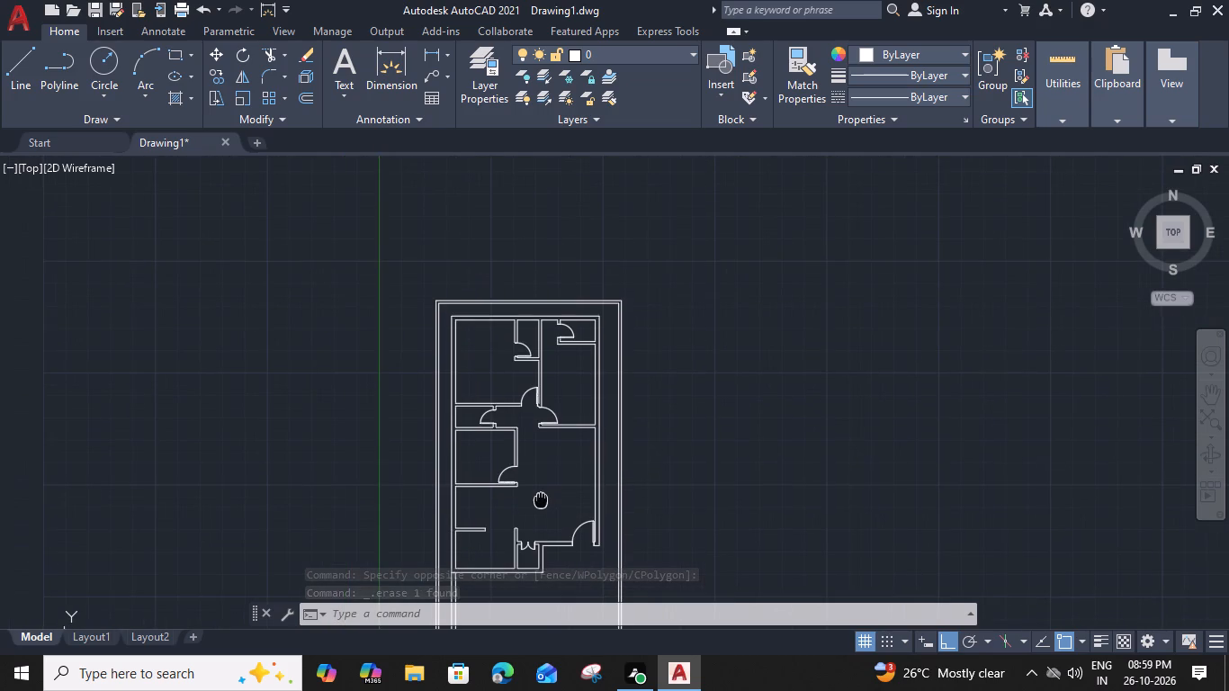
pyautogui.scroll(2, 443, 281)
pyautogui.press('m')
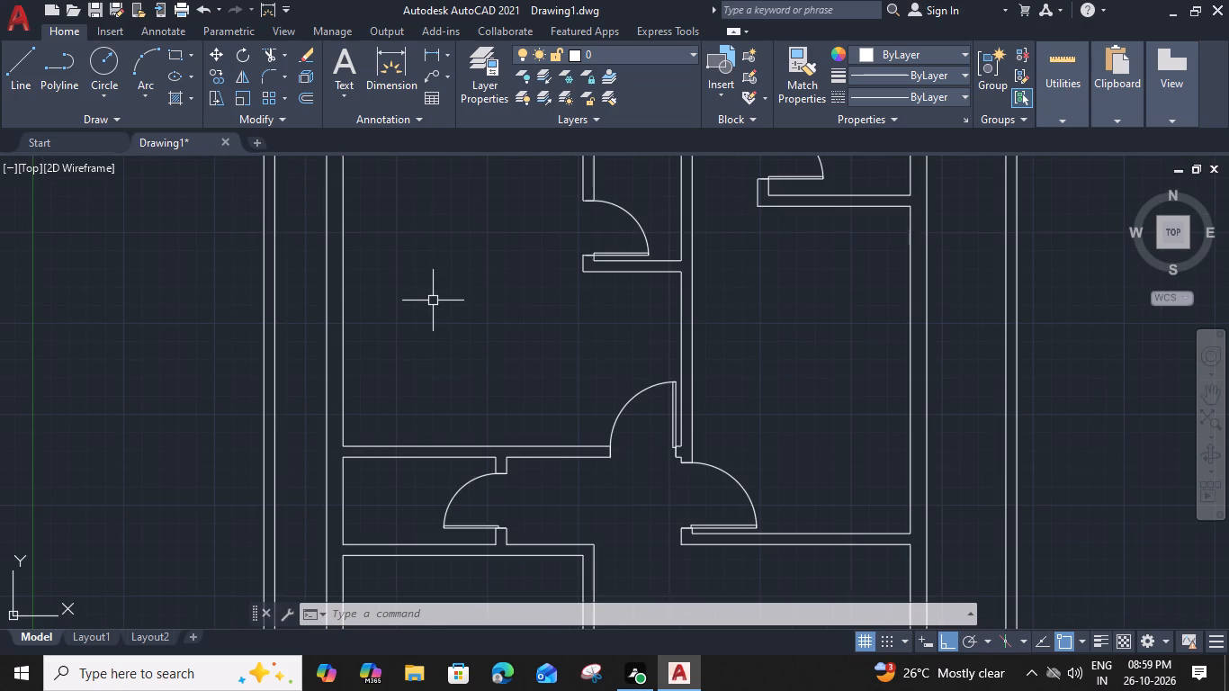
pyautogui.write('t')
pyautogui.press('space')
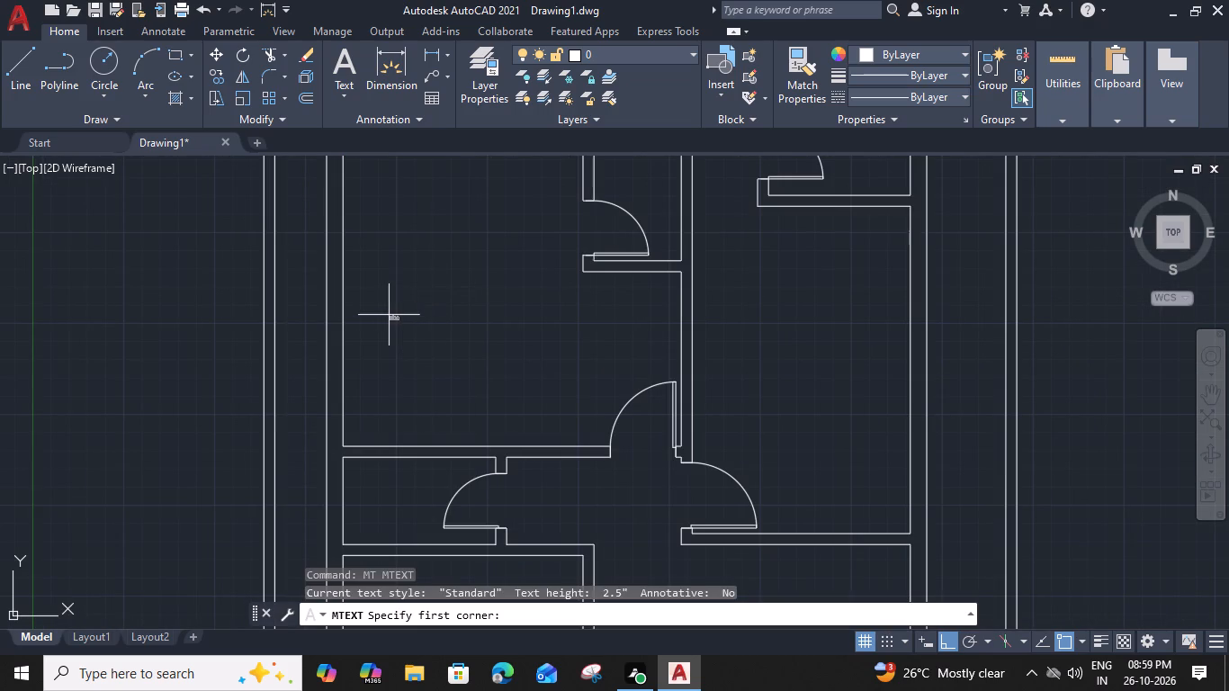
pyautogui.click(390, 316)
pyautogui.click(573, 349)
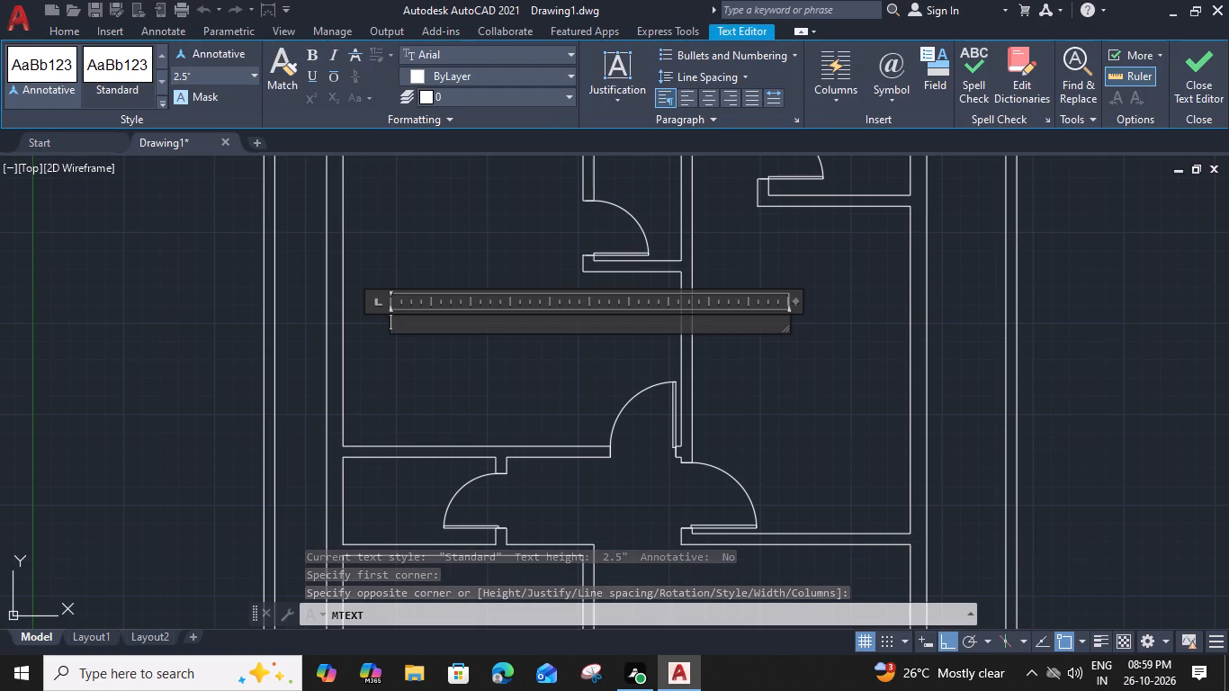
pyautogui.moveTo(219, 79); pyautogui.dragTo(189, 80)
pyautogui.press('8')
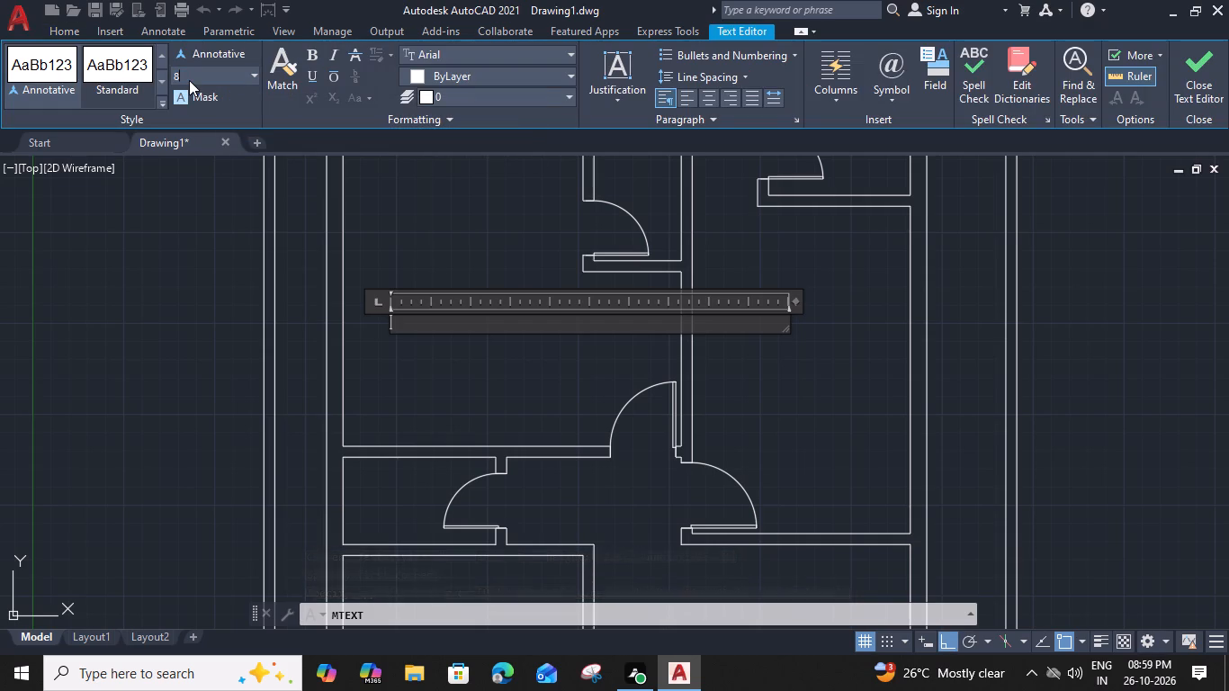
pyautogui.hotkey('shift', '"')
pyautogui.press('Return')
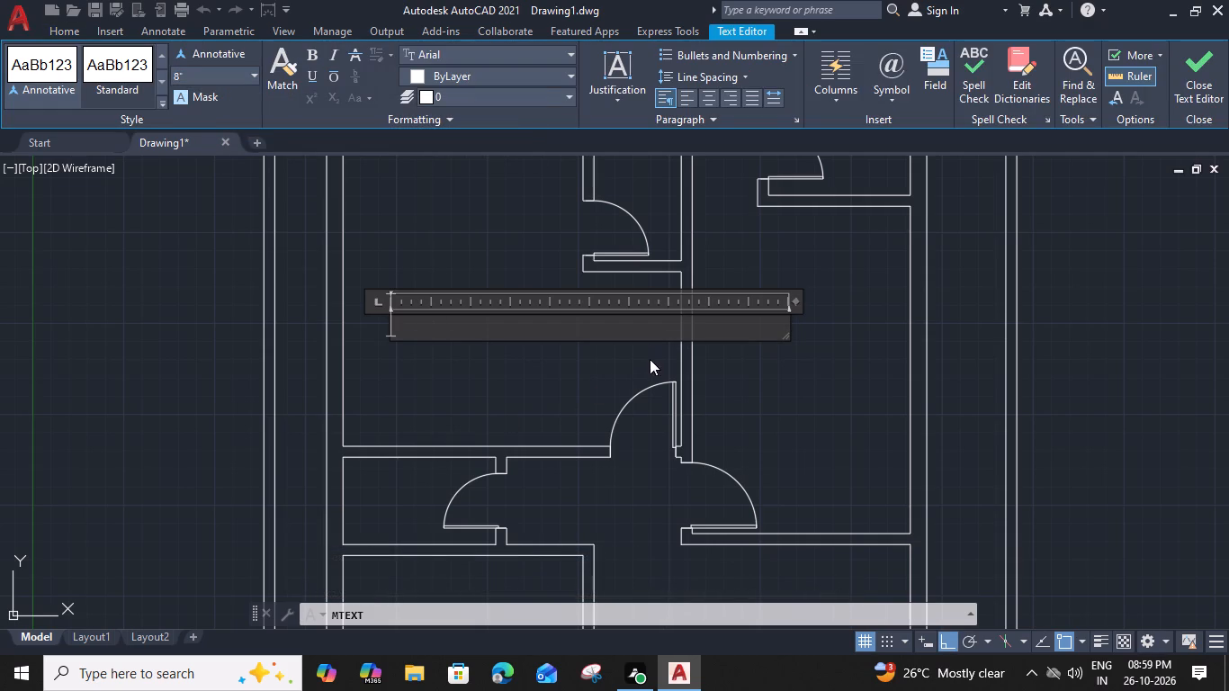
# Enter the two-line label M.BEDROOM and 11'-0"X15'-6", and narrow the text box to fit it.
pyautogui.write('m.')
pyautogui.press('BackSpace')
pyautogui.press('BackSpace')
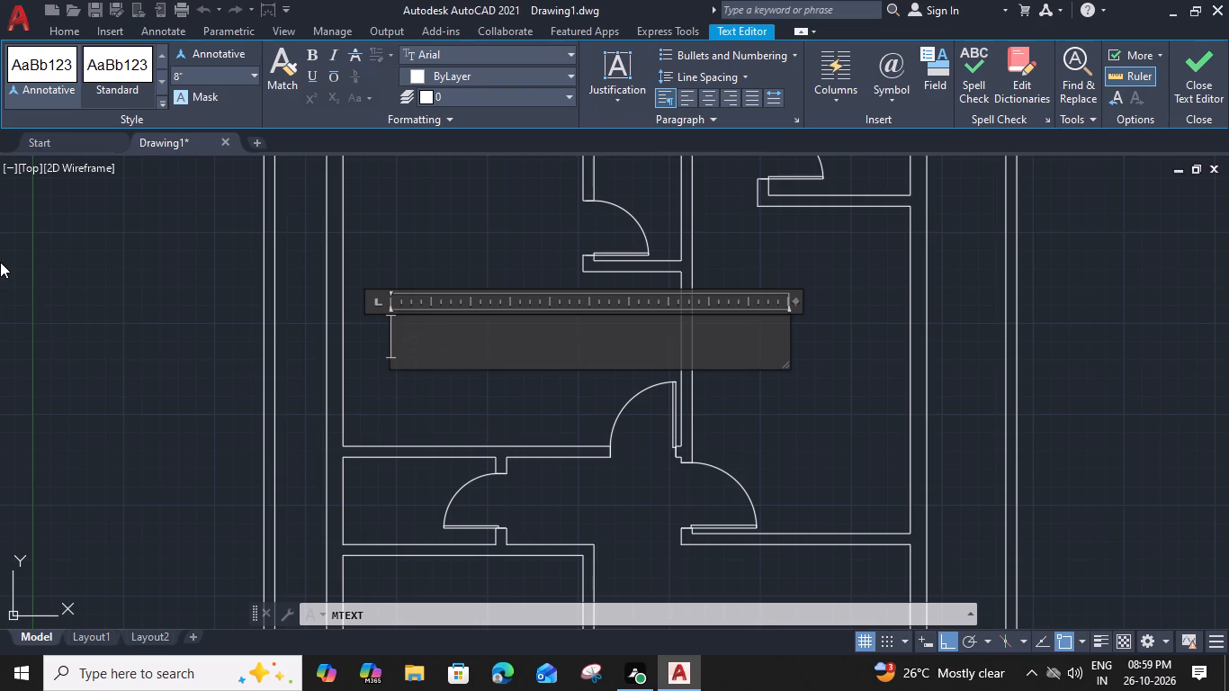
pyautogui.press(',')
pyautogui.press('BackSpace')
pyautogui.write('M.')
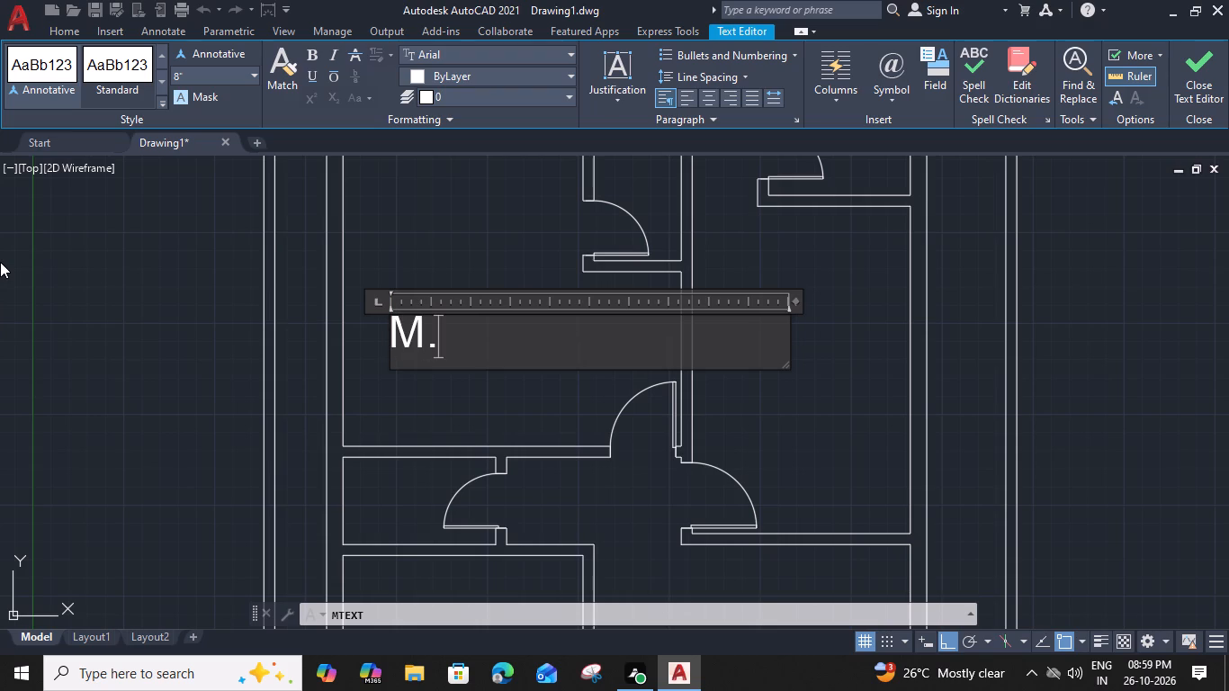
pyautogui.write('BEDROOM')
pyautogui.press('Return')
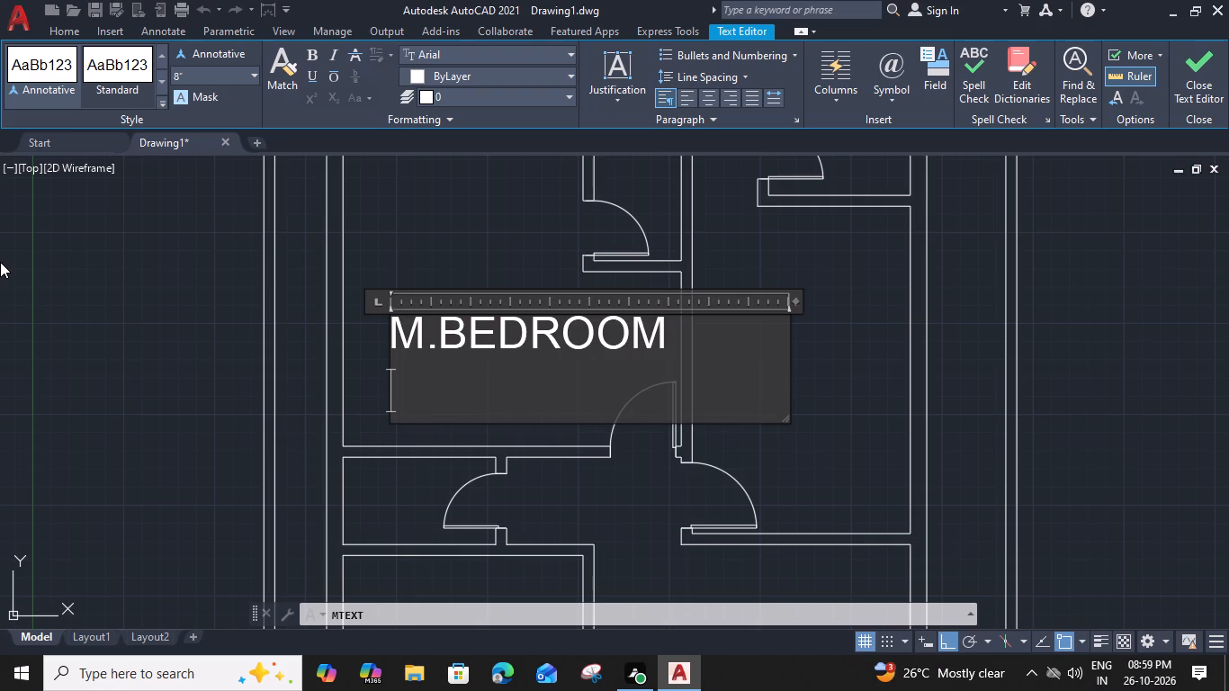
pyautogui.write('11')
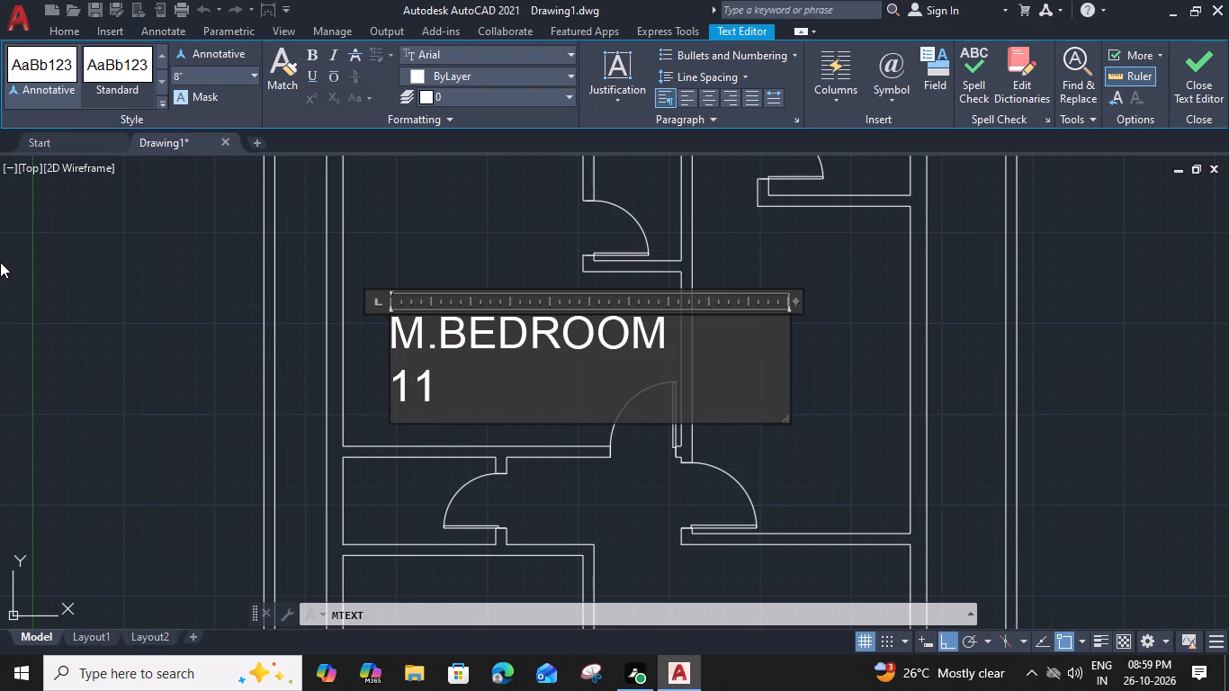
pyautogui.write("'-0")
pyautogui.hotkey('shift', '"')
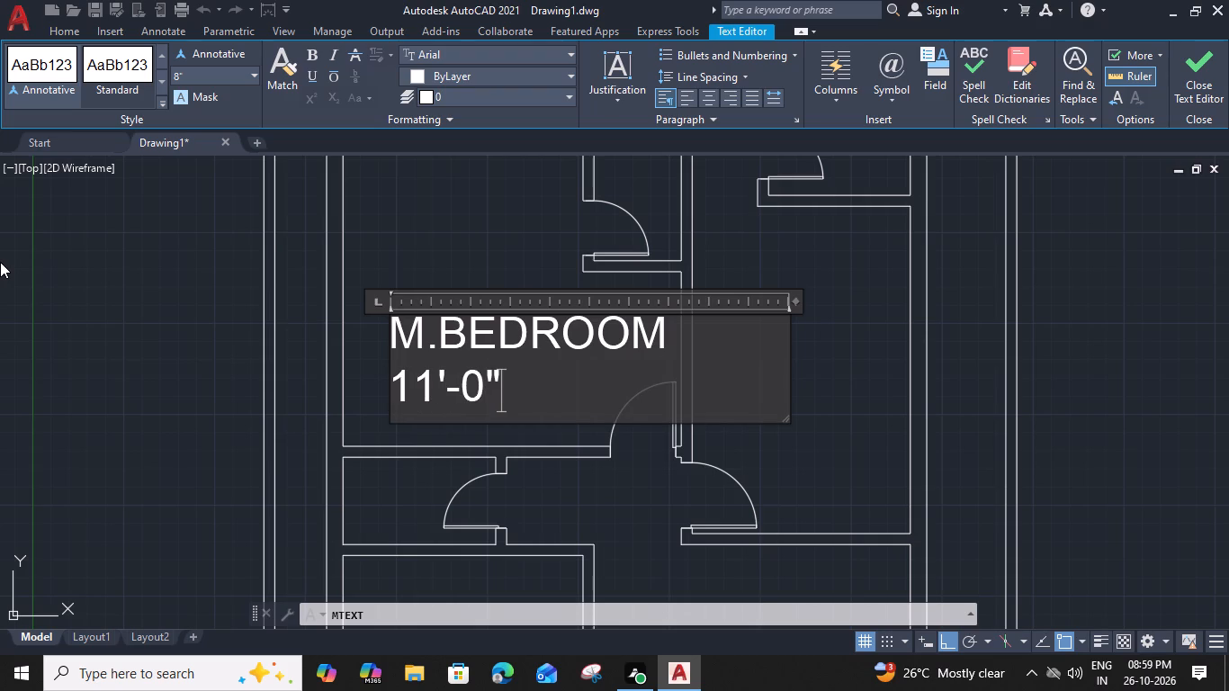
pyautogui.write('X15')
pyautogui.write("'-")
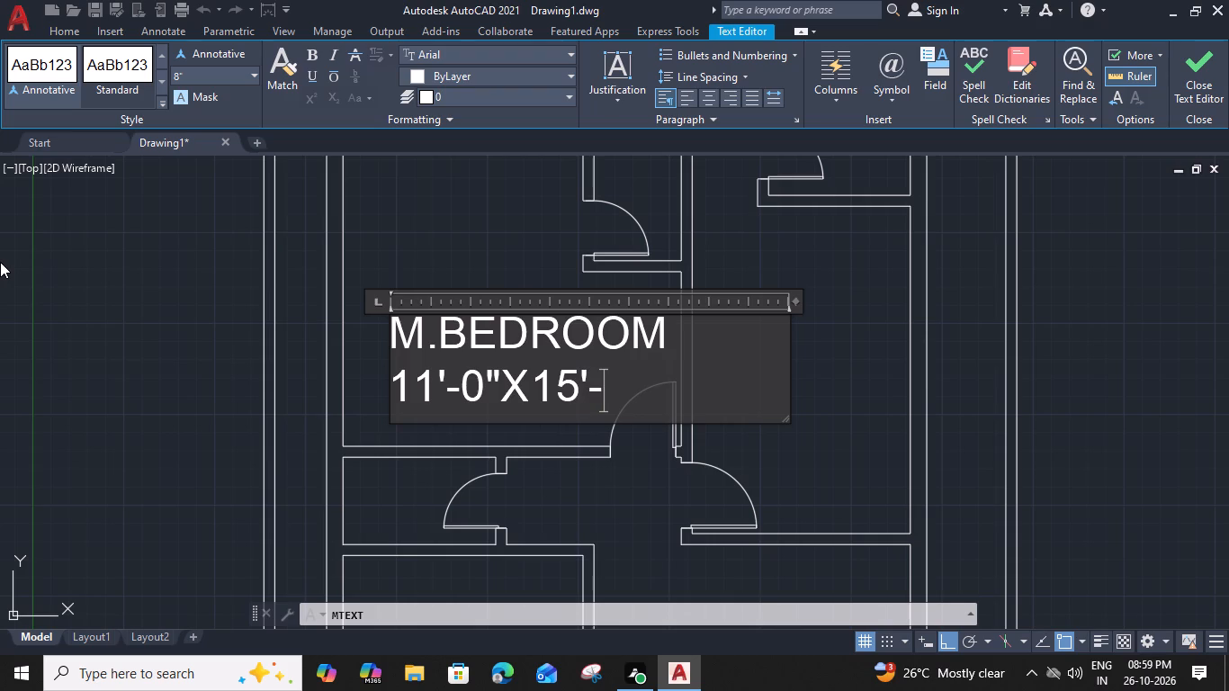
pyautogui.press('6')
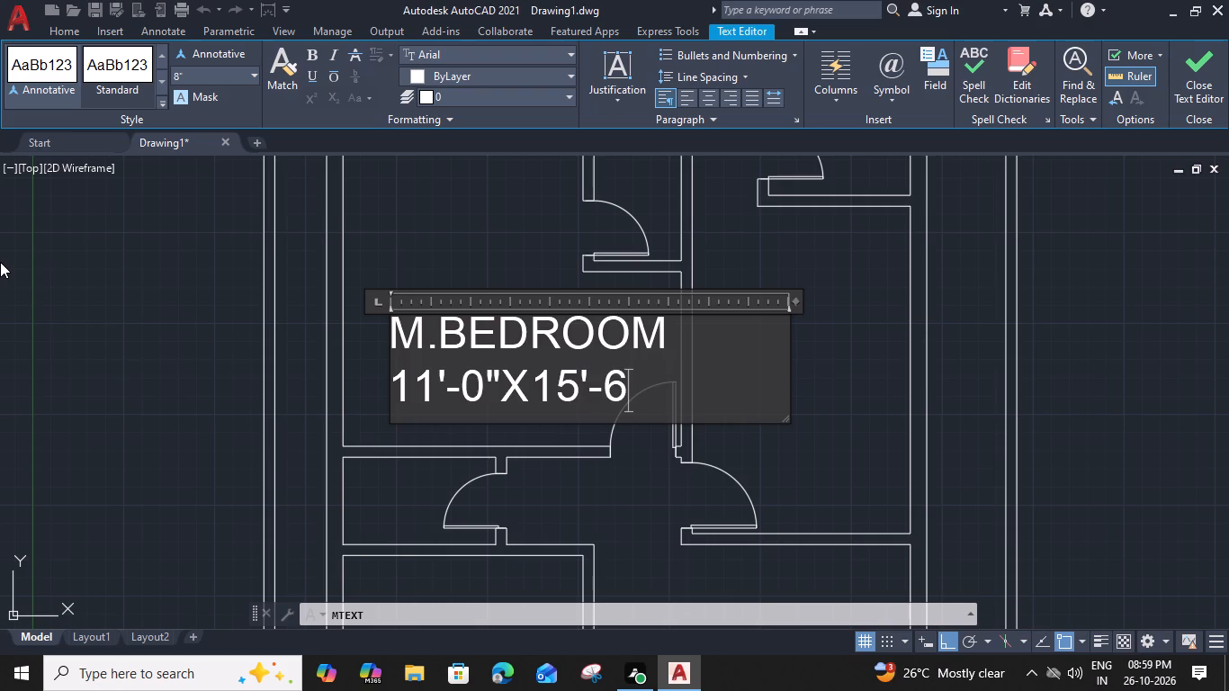
pyautogui.hotkey('shift', '"')
pyautogui.moveTo(795, 302); pyautogui.dragTo(675, 300)
pyautogui.click(713, 395)
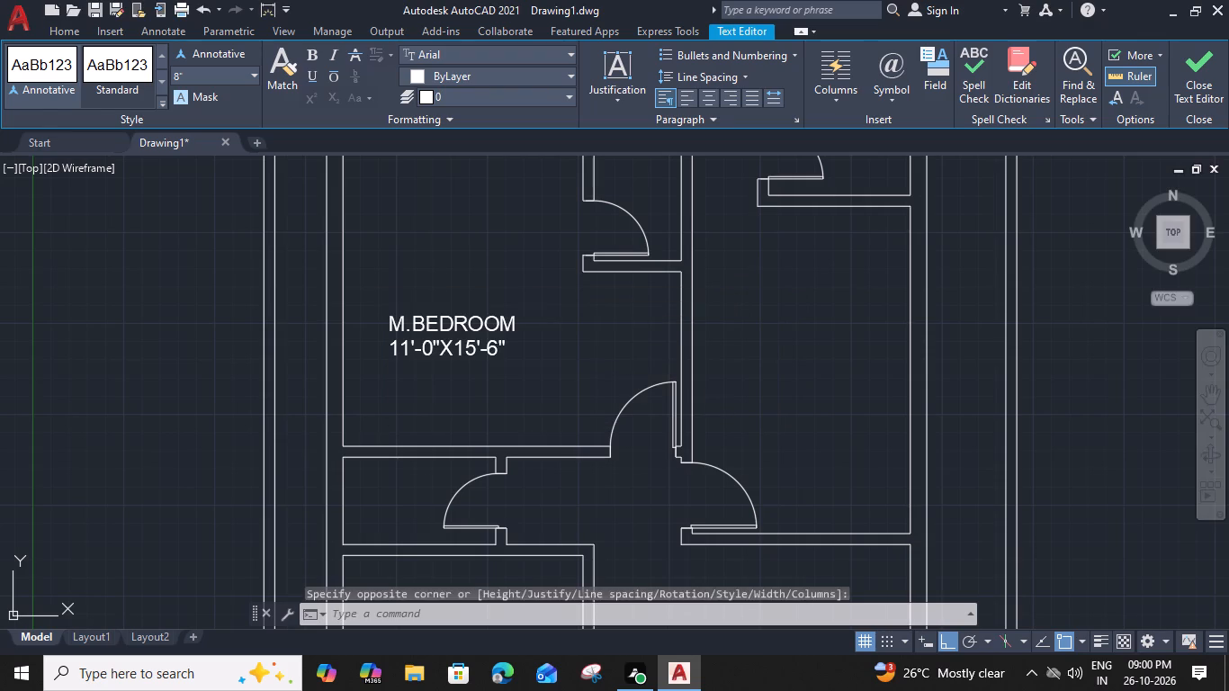
# Copy the M.BEDROOM label horizontally into the large room on the right, using the rooms' left wall faces as reference.
pyautogui.click(477, 335)
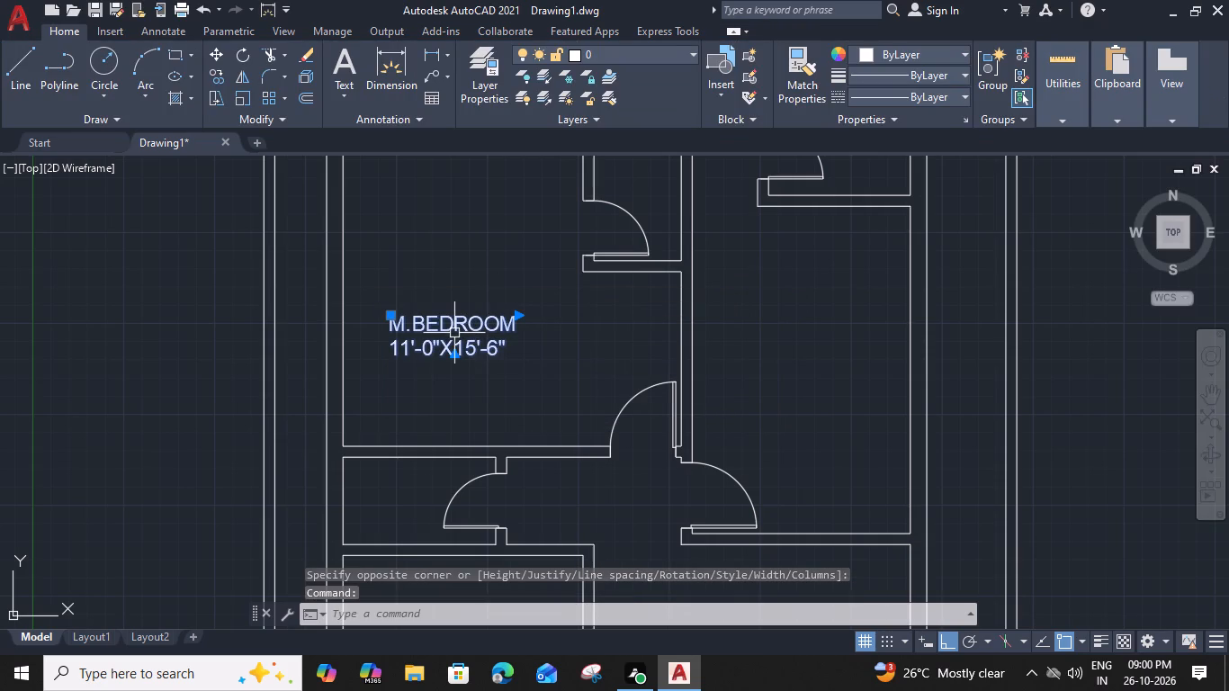
pyautogui.write('CO')
pyautogui.press('space')
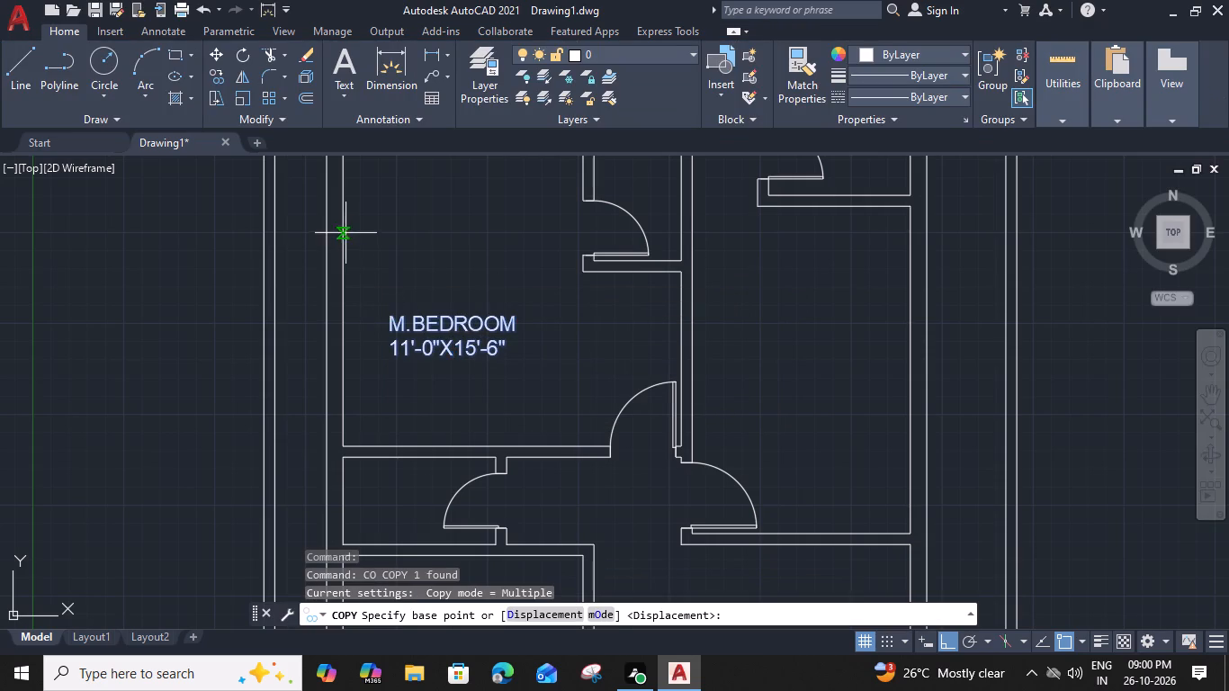
pyautogui.click(345, 286)
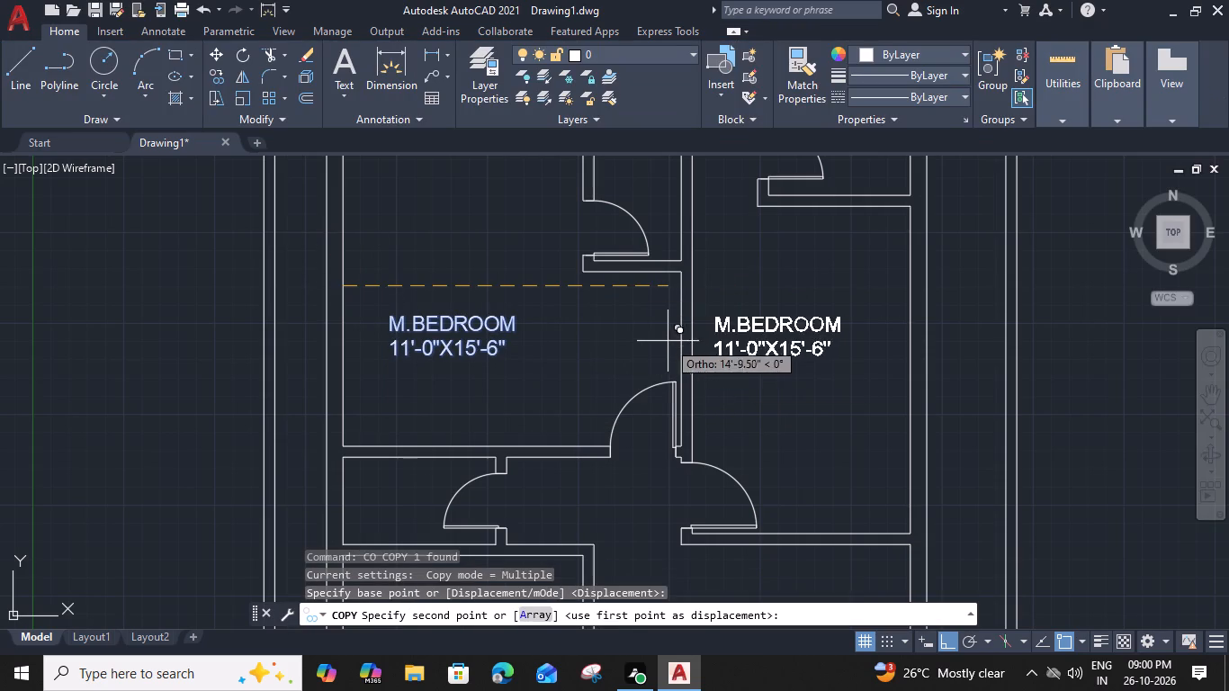
pyautogui.click(695, 281)
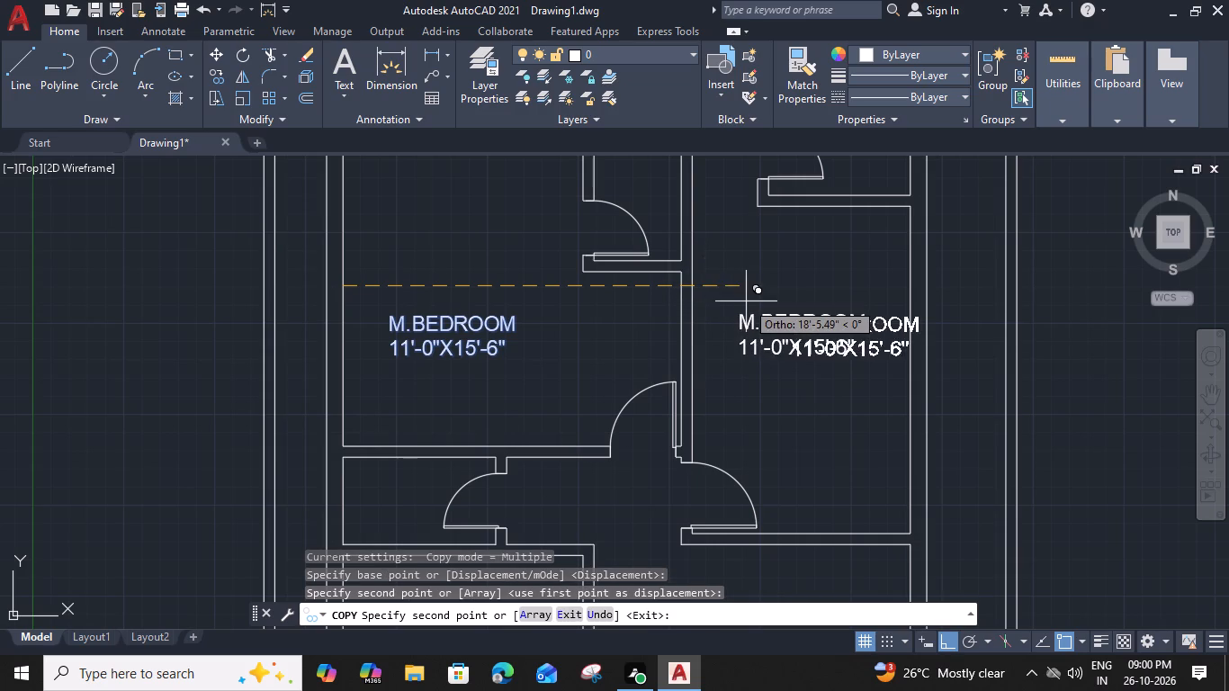
pyautogui.press('Escape')
# Change the copied label's room name to C.BEDROOM.
pyautogui.doubleClick(762, 328)
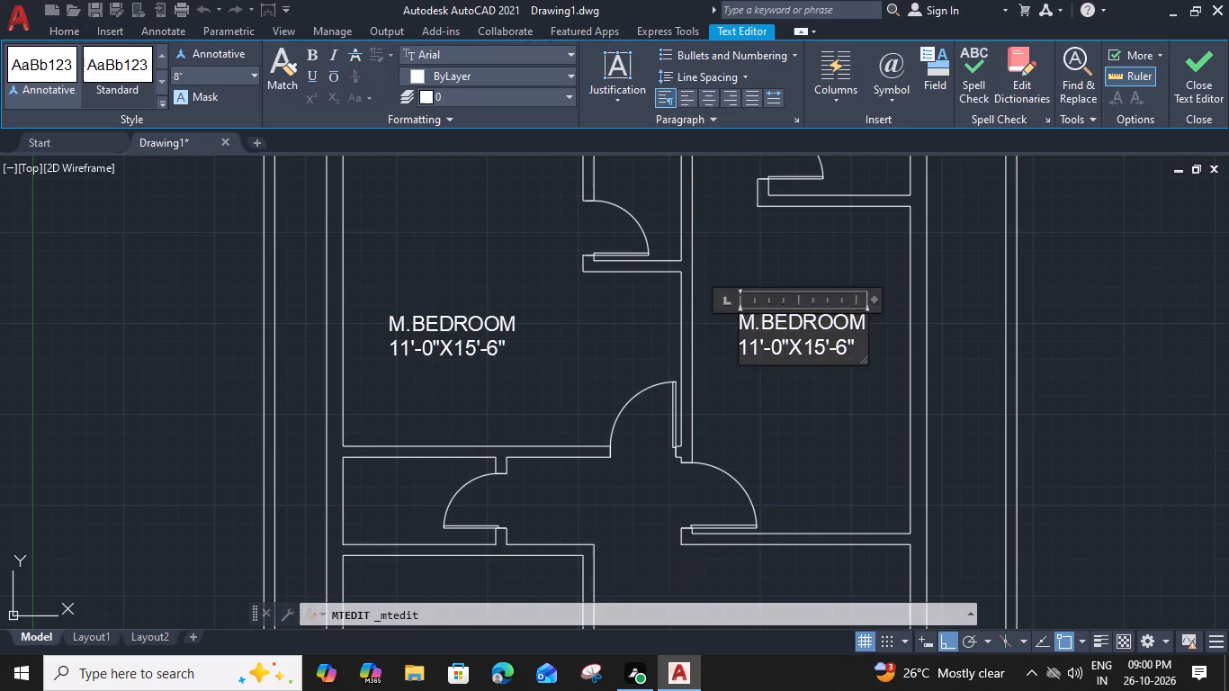
pyautogui.scroll(2, 763, 330)
pyautogui.moveTo(738, 318); pyautogui.dragTo(694, 317)
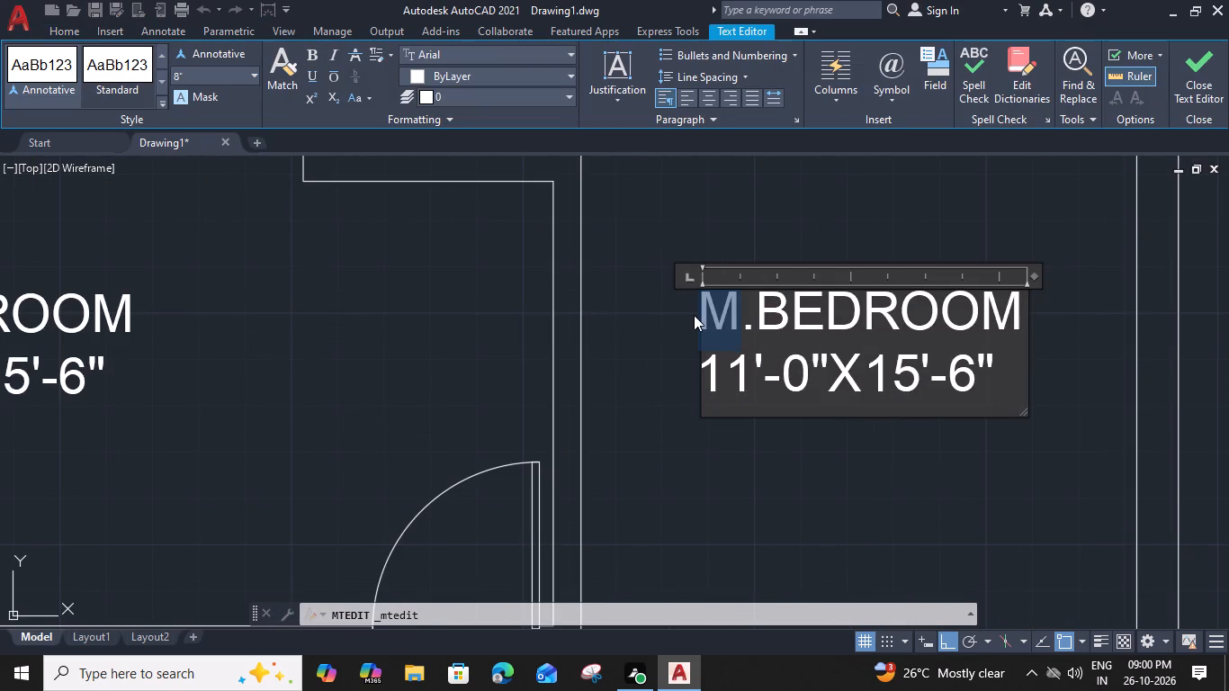
pyautogui.press('c')
# Change the C.BEDROOM label's dimension line to 10'-0"X15'-0".
pyautogui.moveTo(814, 439); pyautogui.dragTo(685, 417, button='middle')
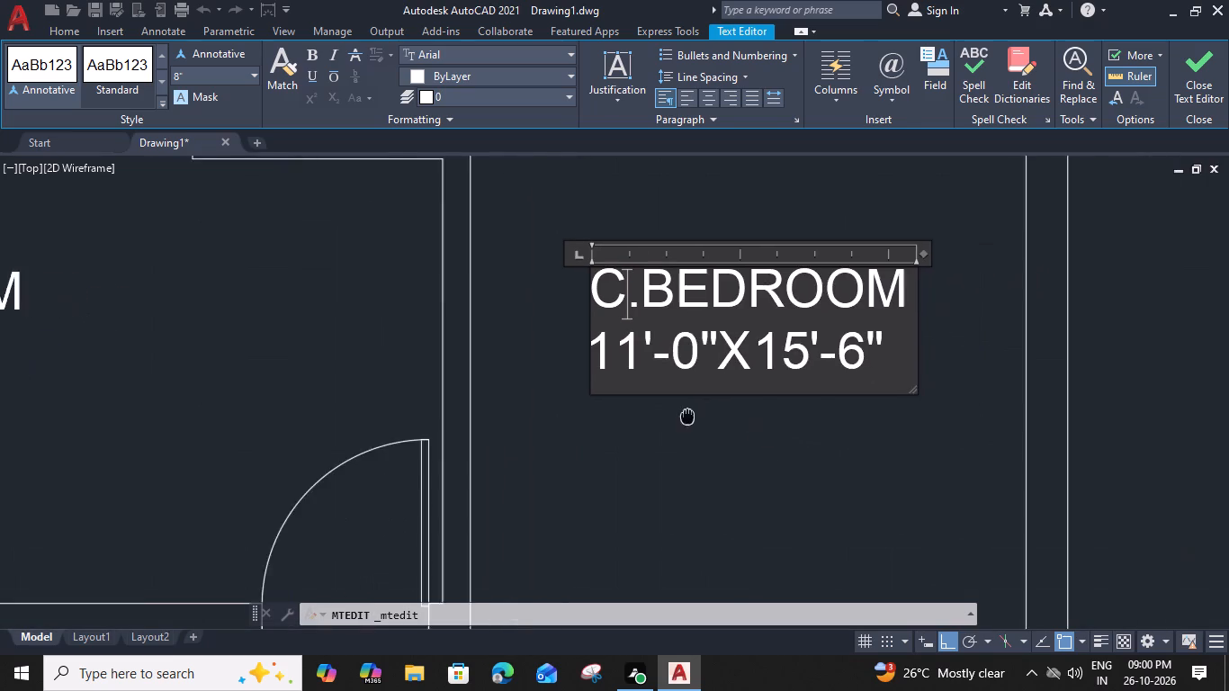
pyautogui.moveTo(685, 417); pyautogui.dragTo(598, 423, button='middle')
pyautogui.moveTo(532, 344); pyautogui.dragTo(516, 345)
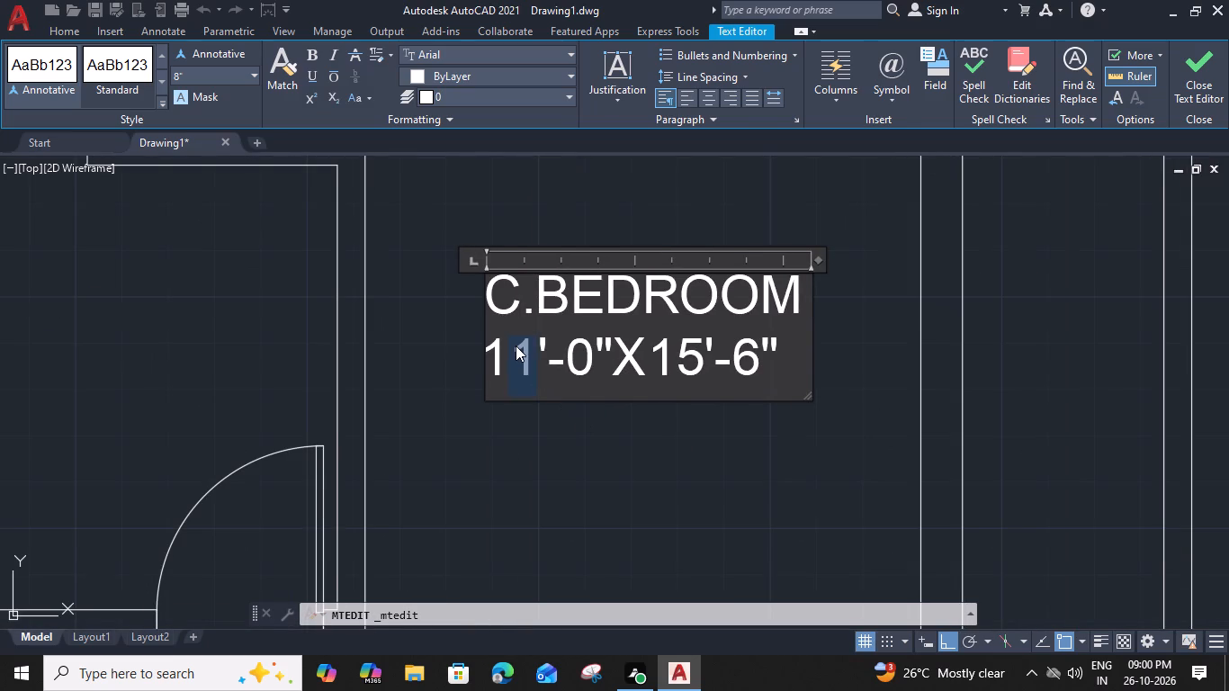
pyautogui.press('0')
pyautogui.moveTo(753, 357); pyautogui.dragTo(749, 357)
pyautogui.moveTo(749, 357); pyautogui.dragTo(742, 357)
pyautogui.press('0')
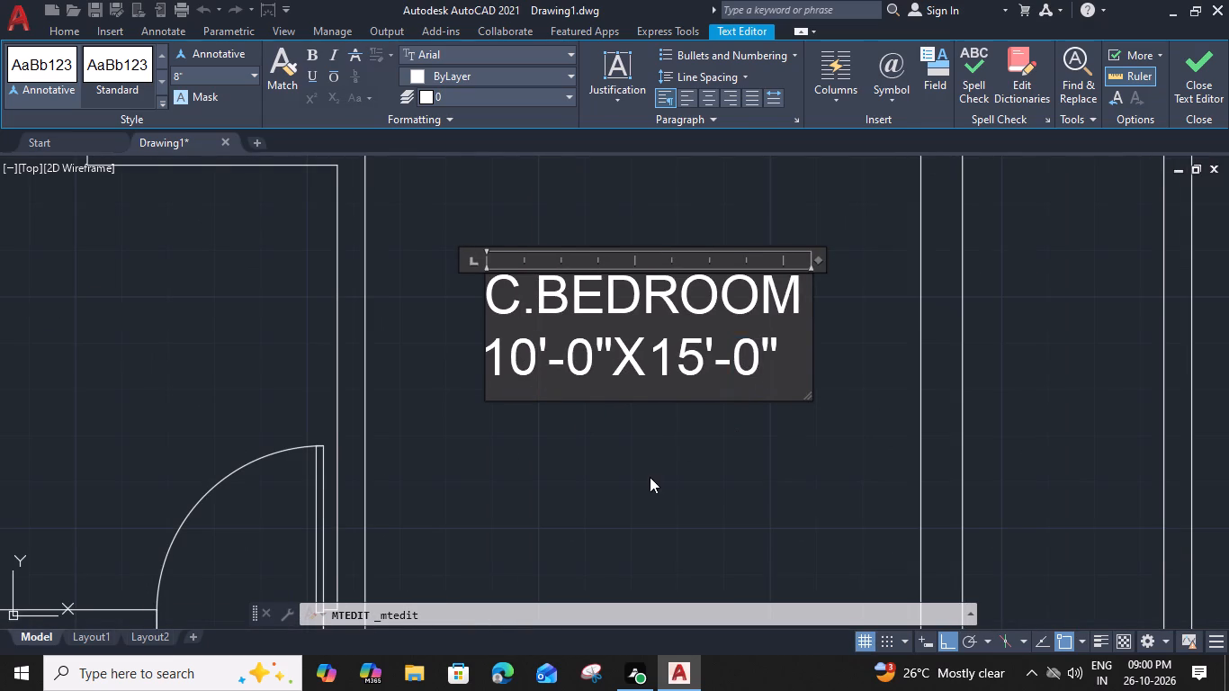
pyautogui.click(649, 473)
# Copy the C.BEDROOM label straight down into the large open room below it.
pyautogui.scroll(-3, 649, 473)
pyautogui.moveTo(651, 473); pyautogui.dragTo(671, 381, button='middle')
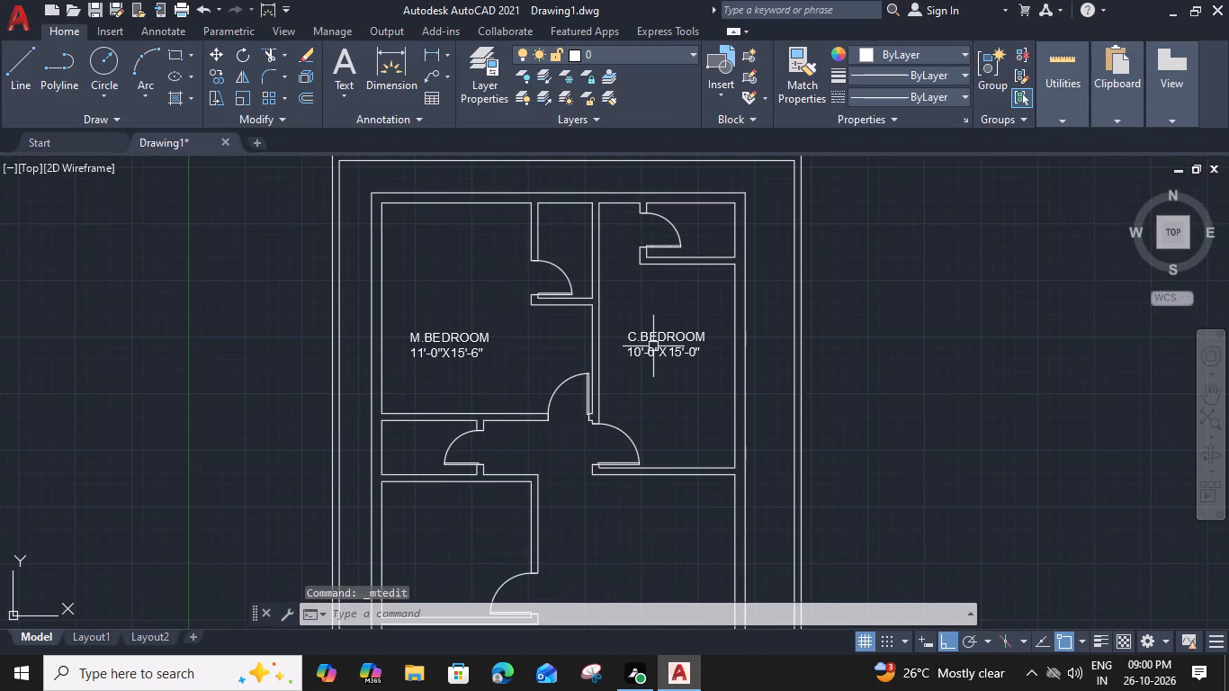
pyautogui.click(651, 343)
pyautogui.write('CO')
pyautogui.press('space')
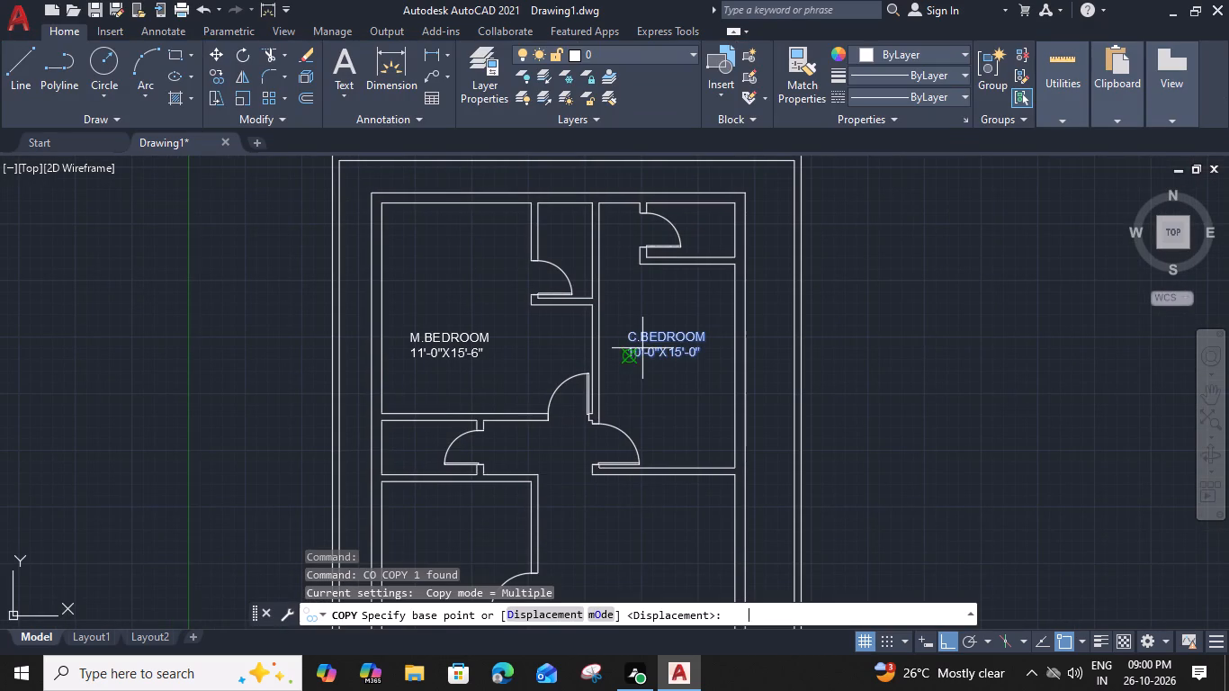
pyautogui.click(629, 361)
pyautogui.moveTo(623, 481); pyautogui.dragTo(639, 249, button='middle')
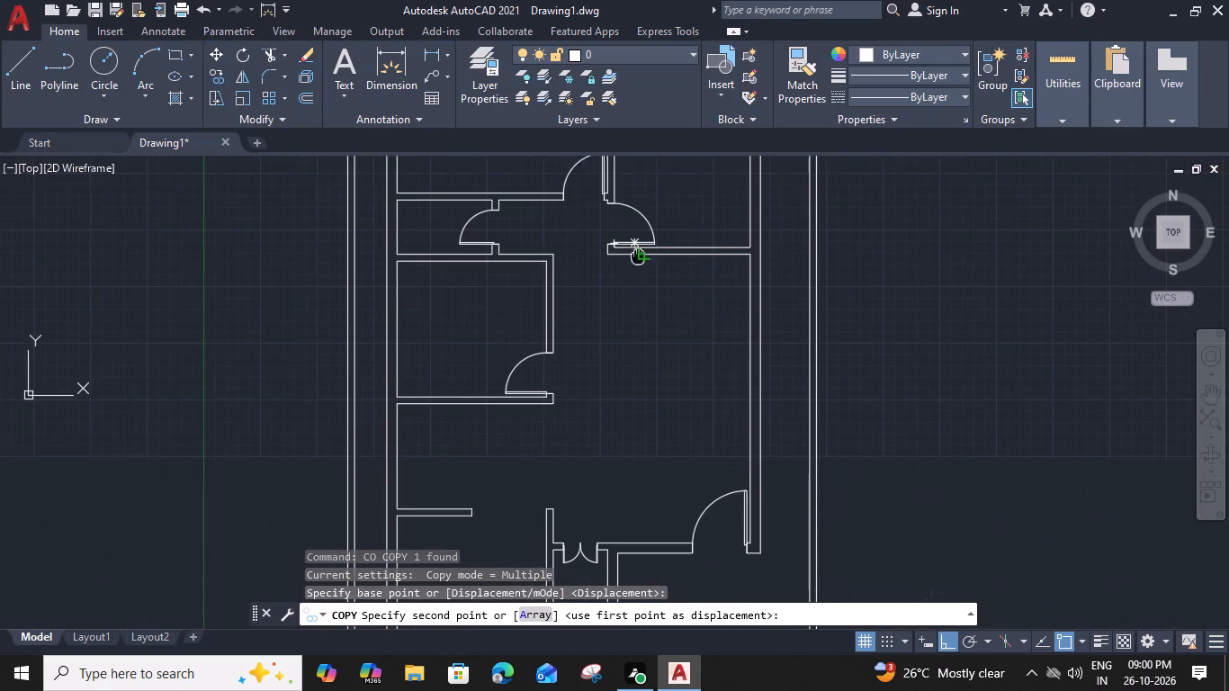
pyautogui.moveTo(639, 249); pyautogui.dragTo(639, 247, button='middle')
pyautogui.click(632, 390)
pyautogui.press('Escape')
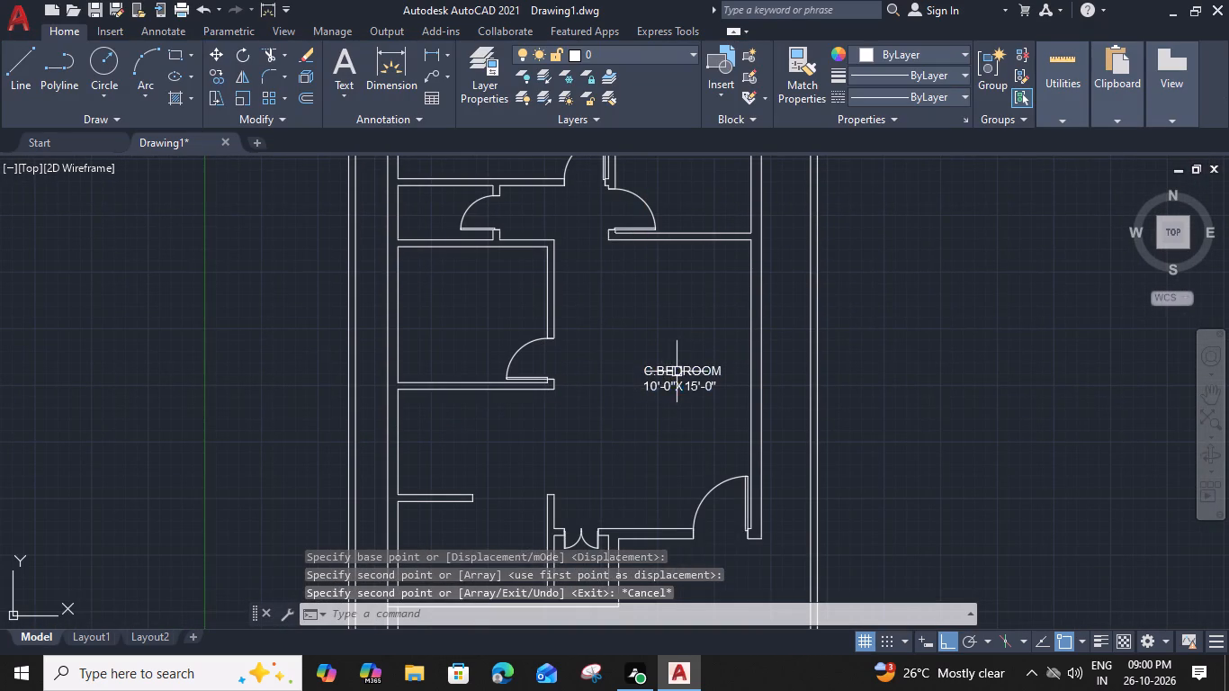
# Change the room name of the label in the large open room to HALL.
pyautogui.doubleClick(677, 372)
pyautogui.scroll(1, 700, 388)
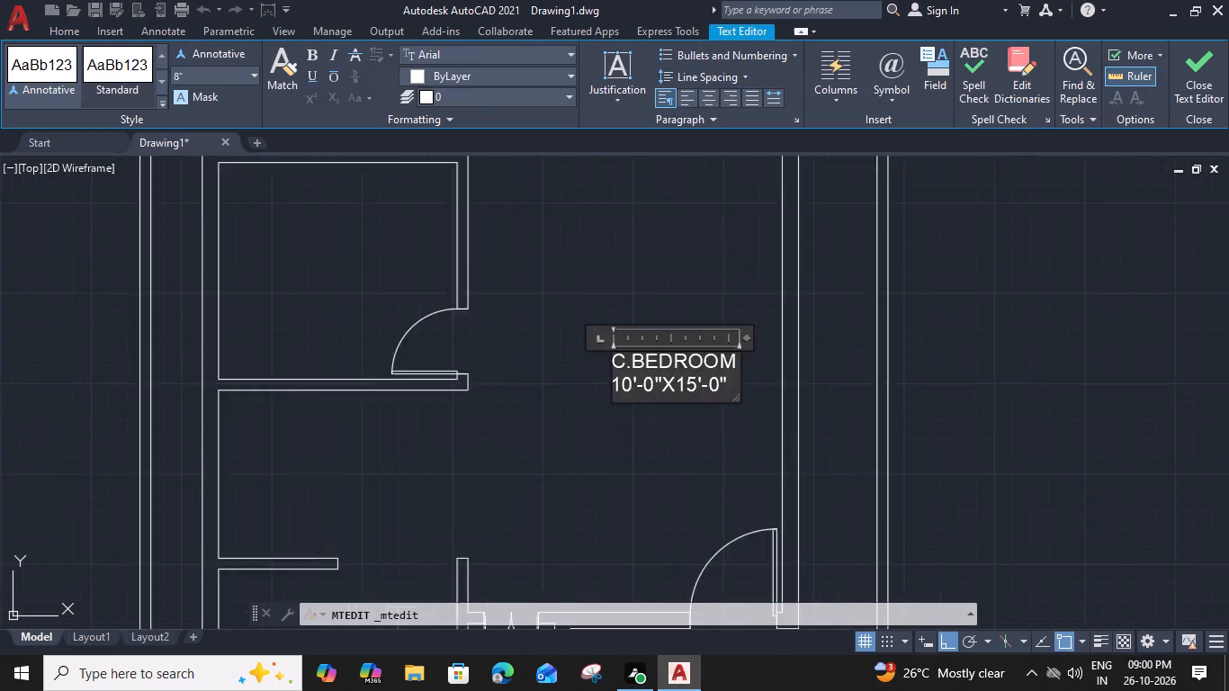
pyautogui.scroll(1, 700, 388)
pyautogui.moveTo(752, 345); pyautogui.dragTo(556, 350)
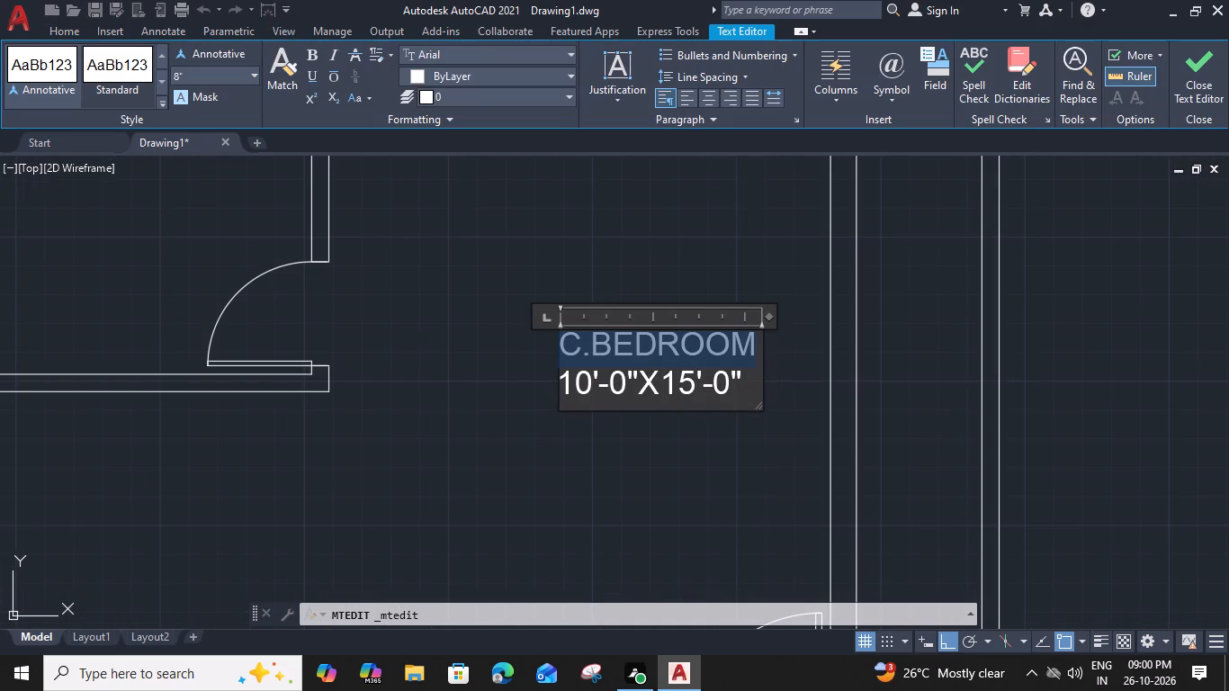
pyautogui.moveTo(556, 350); pyautogui.dragTo(537, 342)
pyautogui.write('HA')
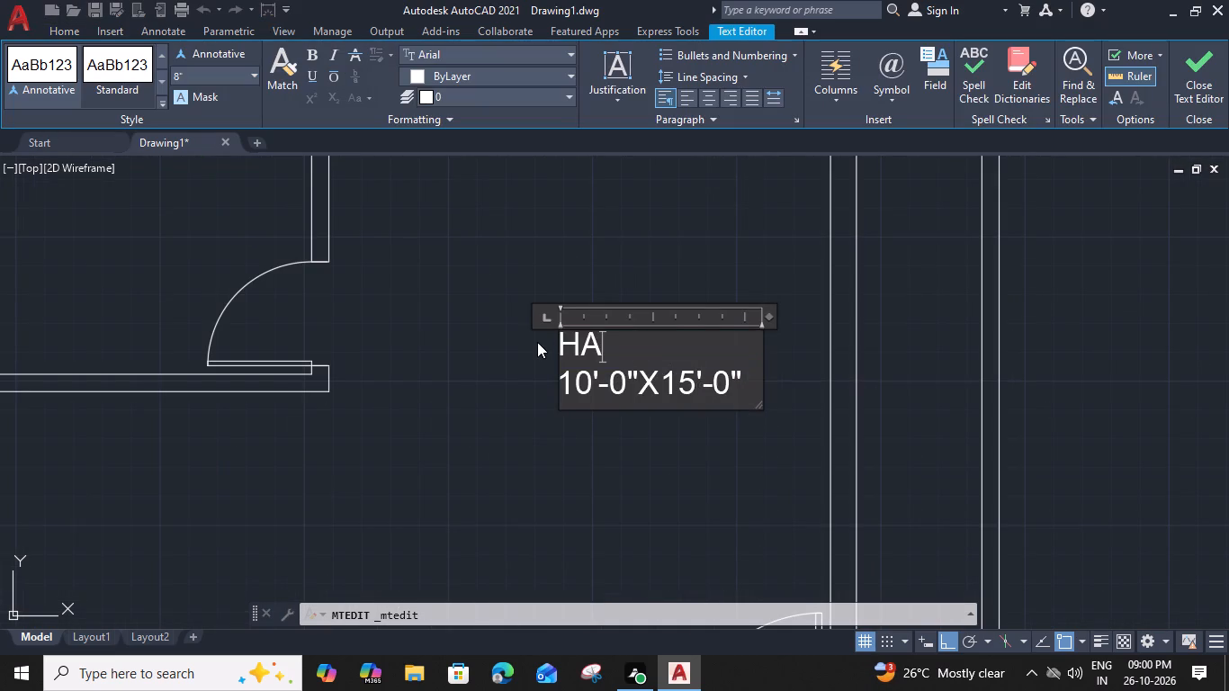
pyautogui.write('LL')
# Change the HALL label's dimension line to 14'-4"X21'-0".
pyautogui.moveTo(587, 379); pyautogui.dragTo(569, 381)
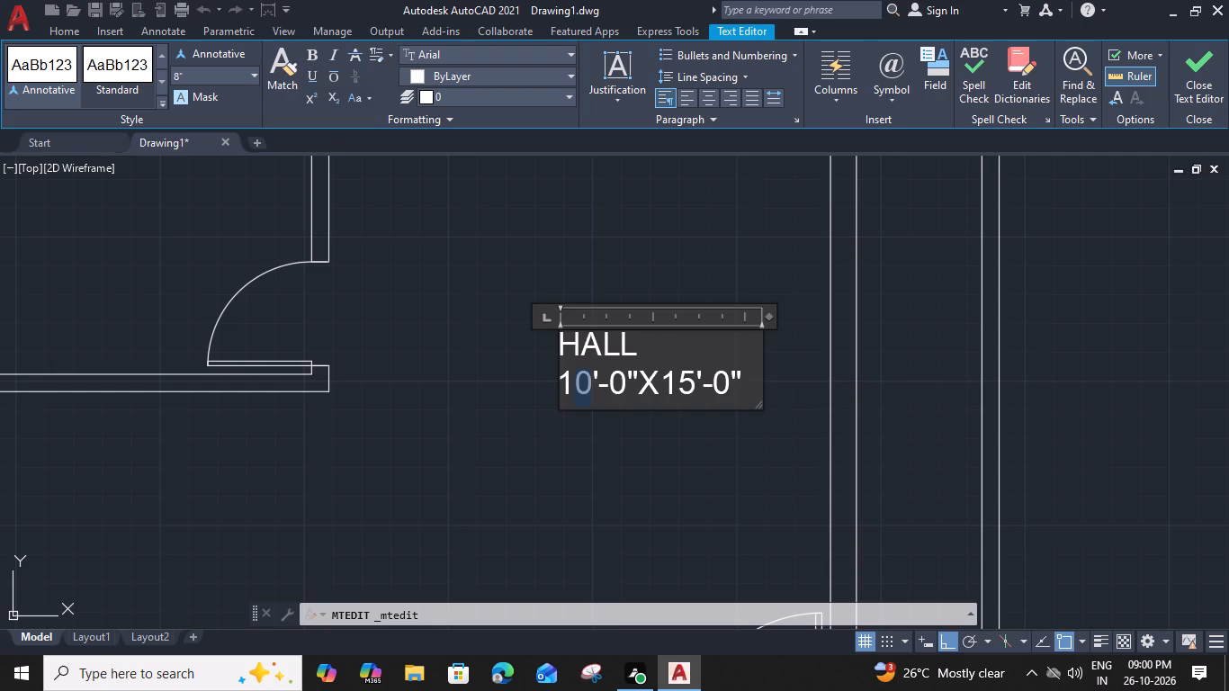
pyautogui.press('4')
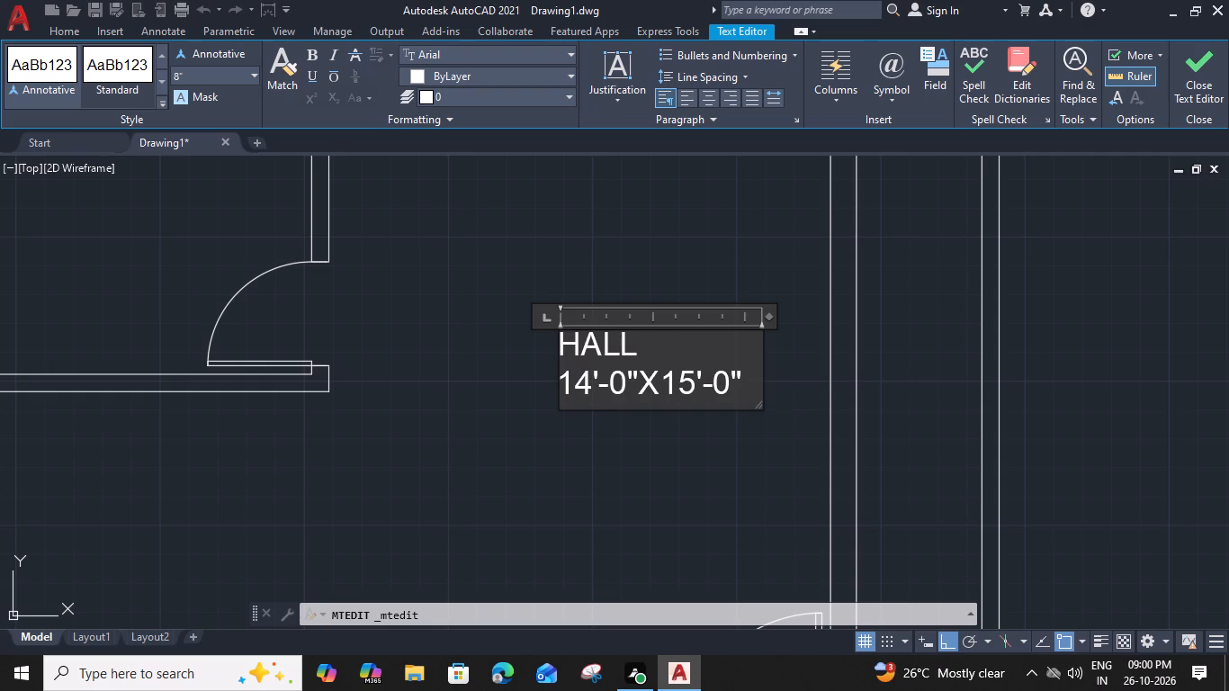
pyautogui.click(618, 386)
pyautogui.press('4')
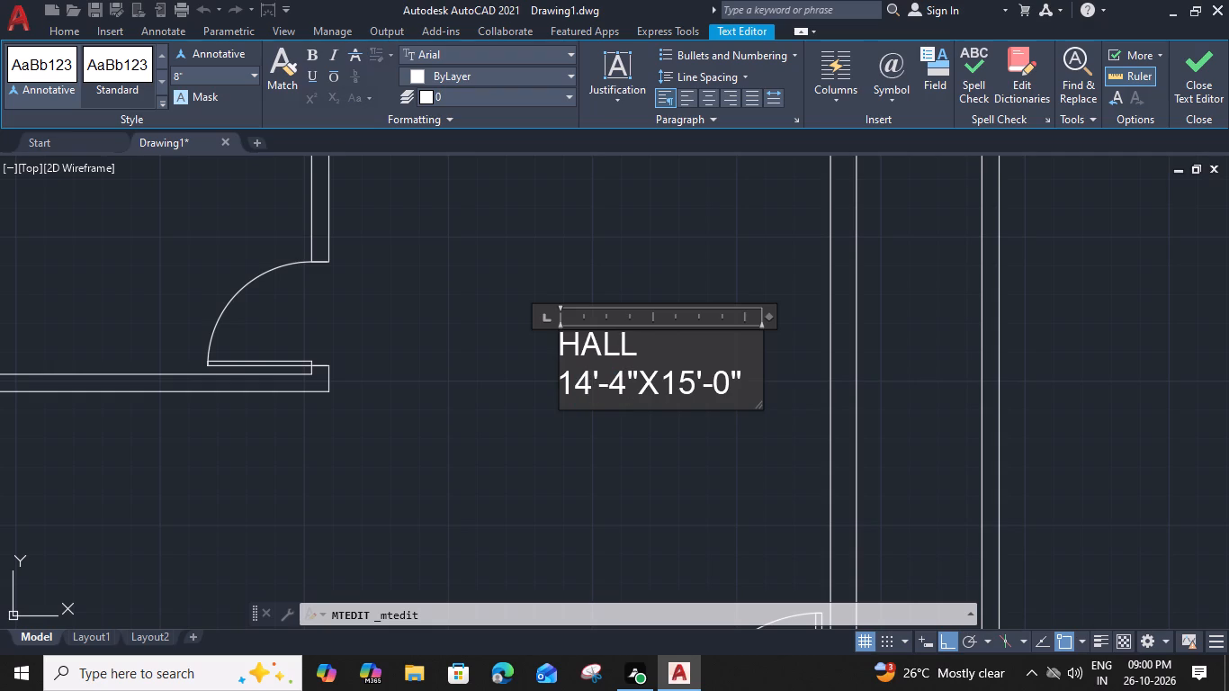
pyautogui.click(665, 386)
pyautogui.press('2')
pyautogui.click(707, 387)
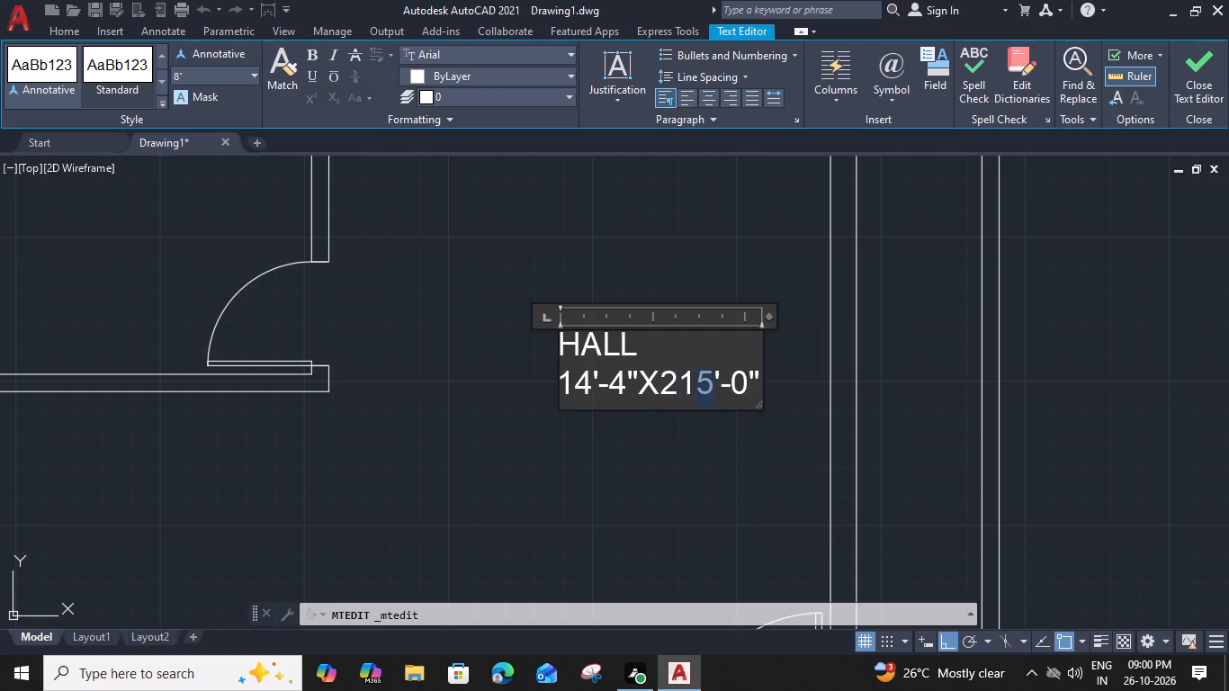
pyautogui.press('BackSpace')
pyautogui.click(558, 344)
# Centre the word HALL above its dimensions with leading spaces and narrow the text box to fit the dimension line.
pyautogui.press('space')
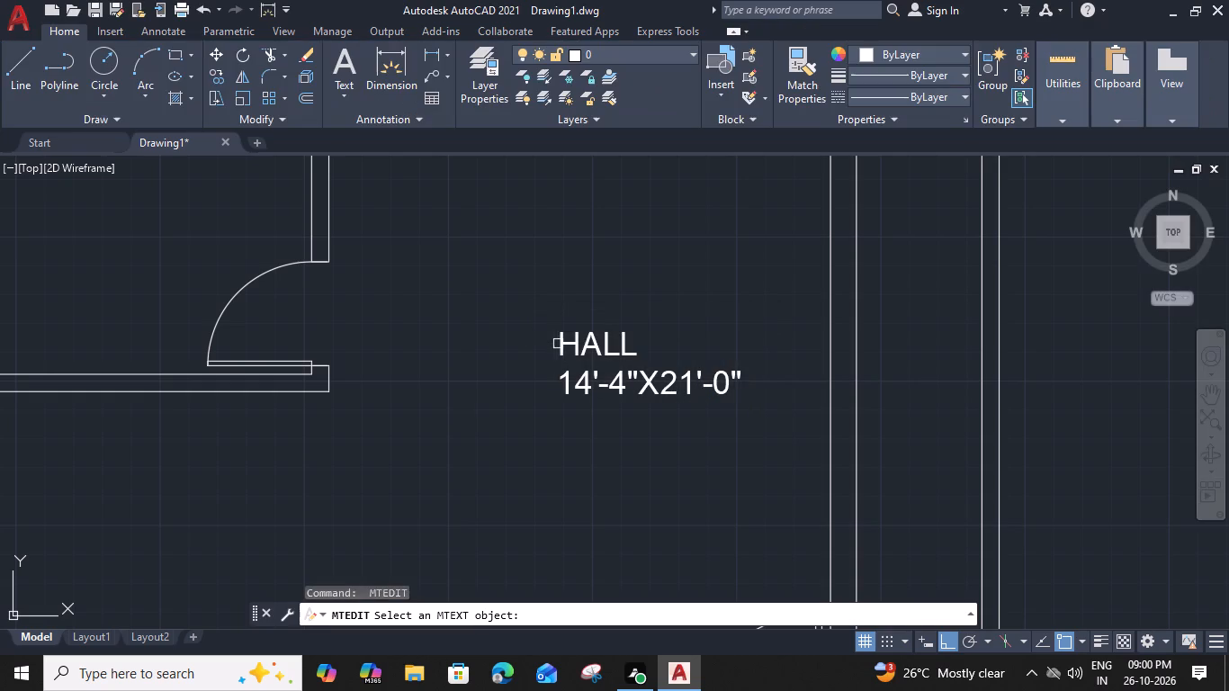
pyautogui.click(579, 348)
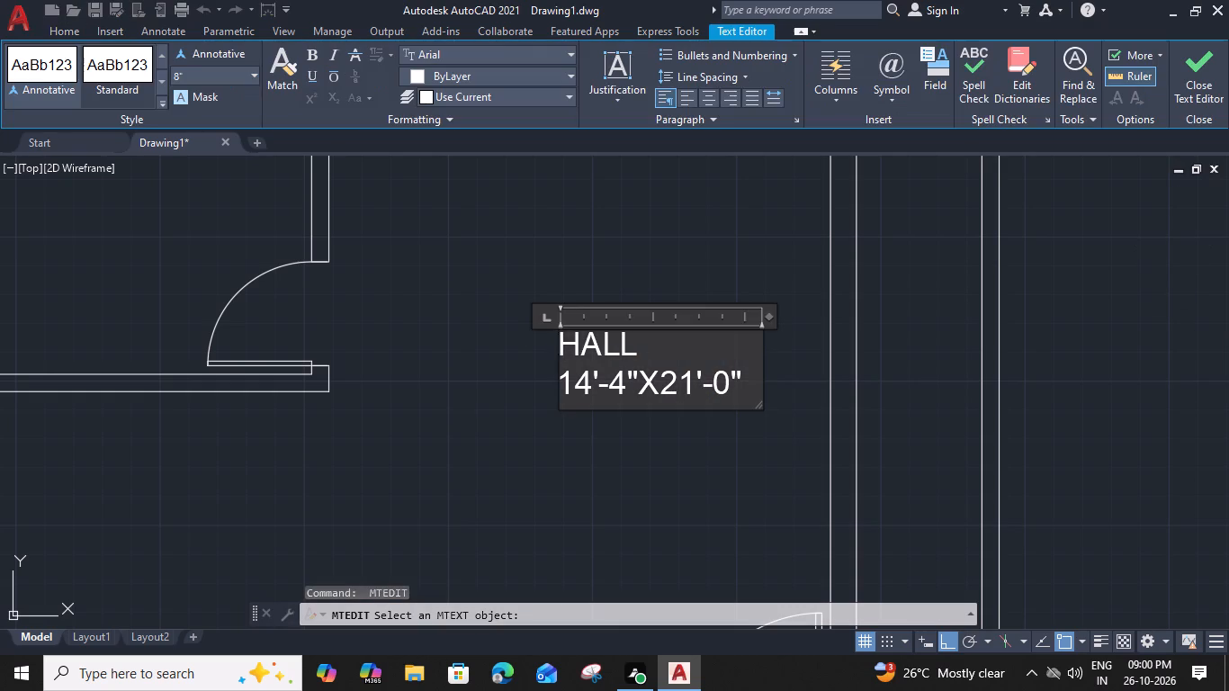
pyautogui.press('space')
pyautogui.press('space')
pyautogui.press('space')
pyautogui.press('space')
pyautogui.press('space')
pyautogui.press('space')
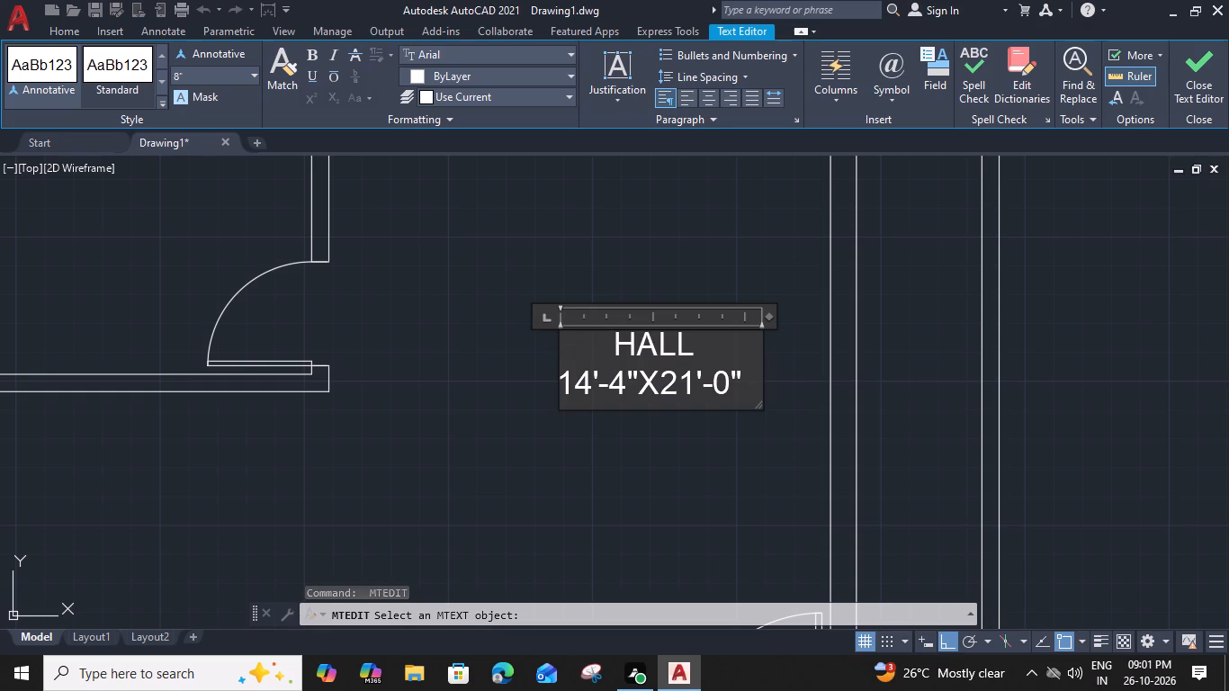
pyautogui.moveTo(765, 319); pyautogui.dragTo(739, 319)
pyautogui.click(713, 487)
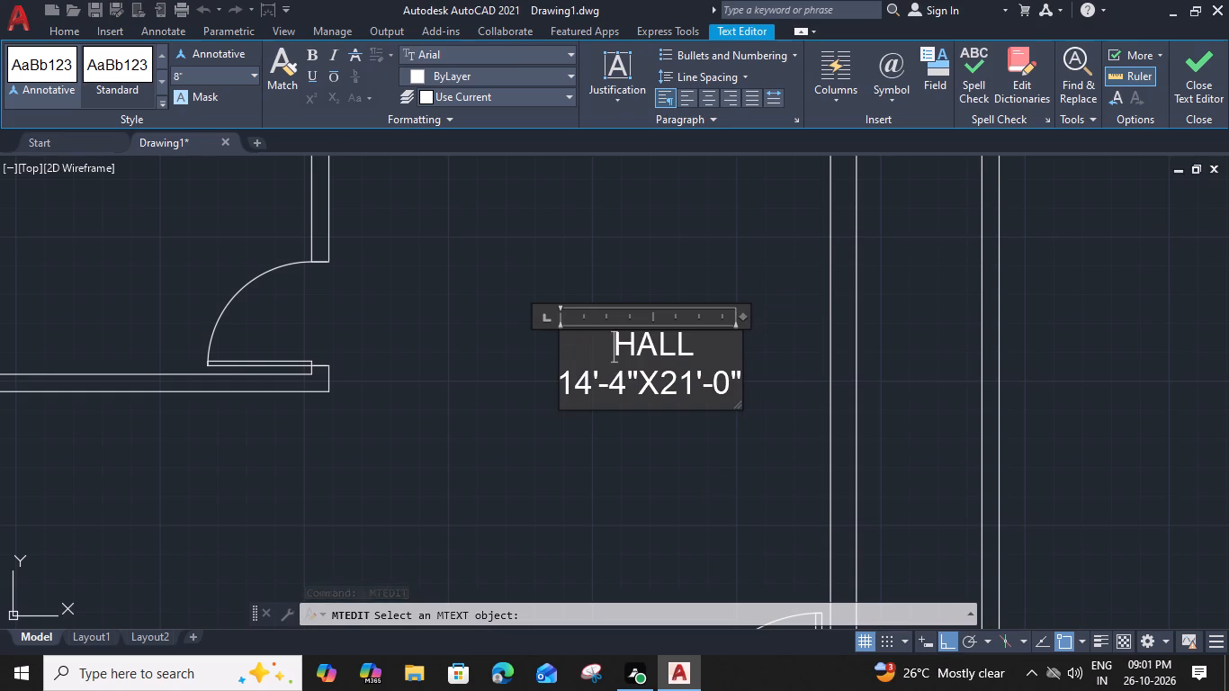
# Copy the HALL label horizontally to the left, over the lower wall of the adjacent room with a door.
pyautogui.click(573, 393)
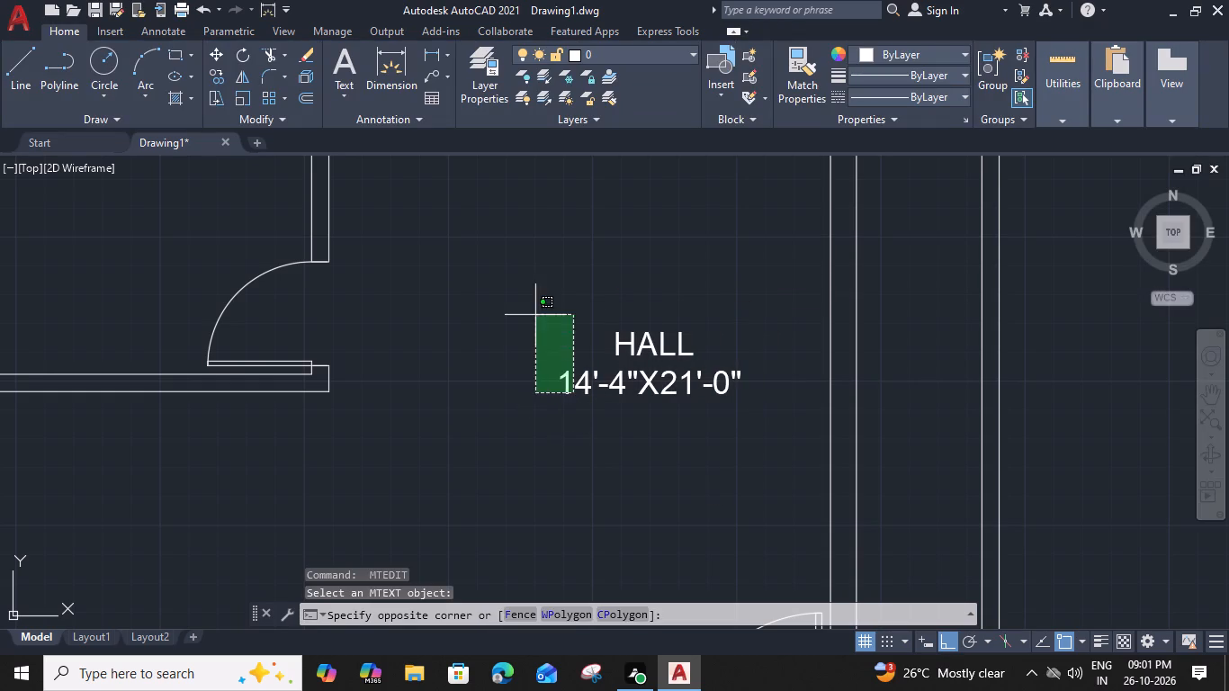
pyautogui.click(535, 315)
pyautogui.write('CO')
pyautogui.press('space')
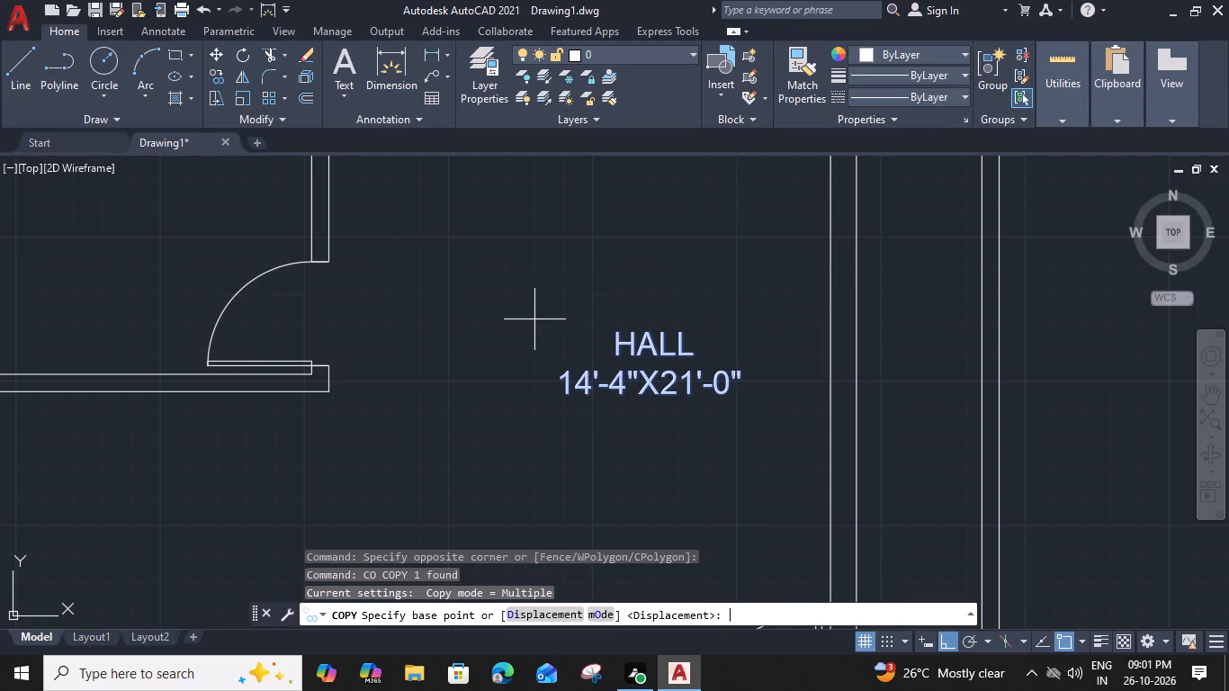
pyautogui.click(561, 394)
pyautogui.moveTo(468, 379); pyautogui.dragTo(885, 398, button='middle')
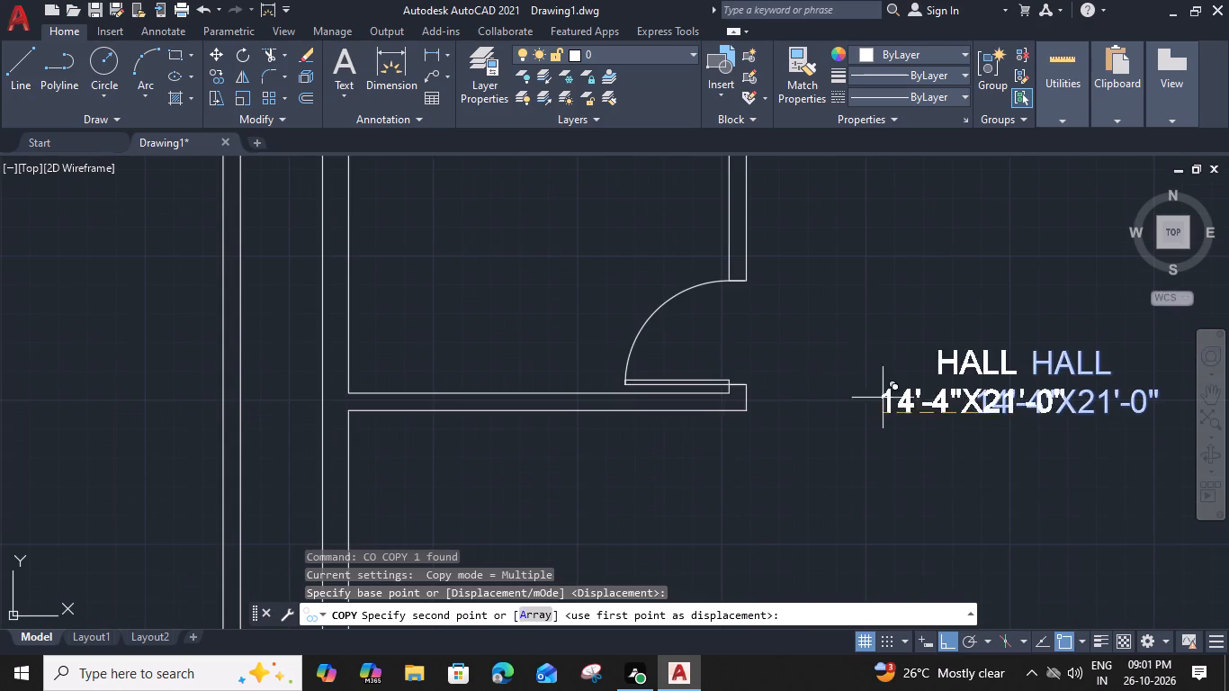
pyautogui.click(402, 366)
pyautogui.press('Escape')
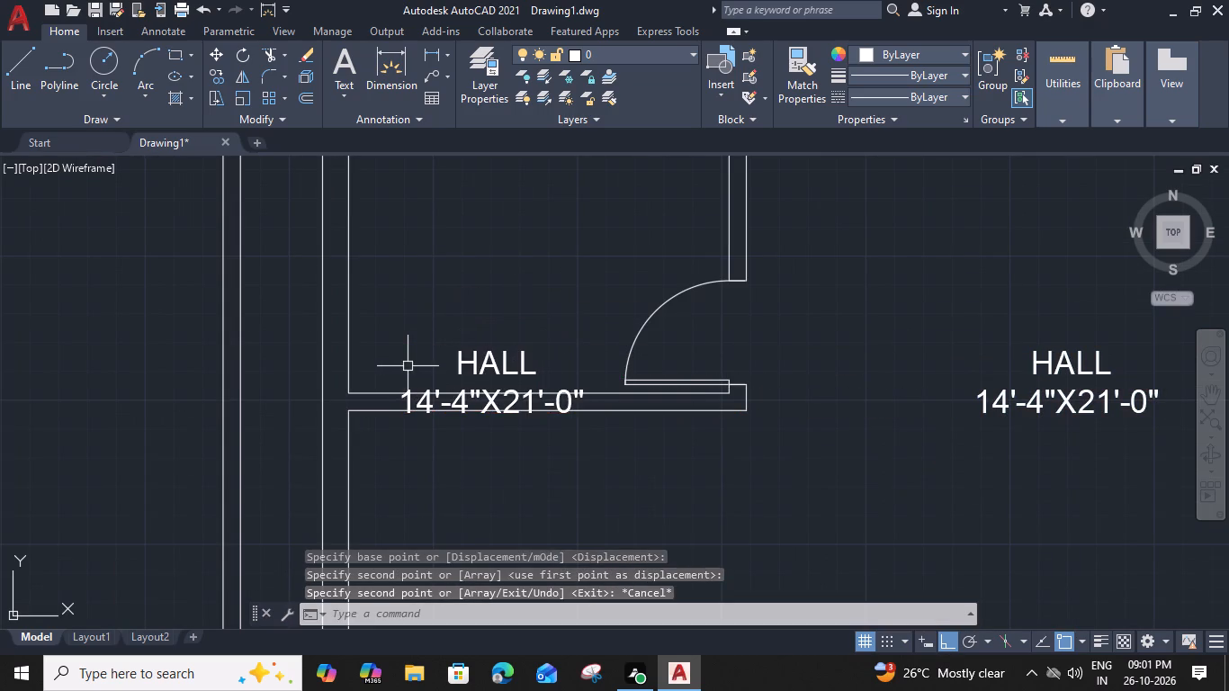
# Move the copied HALL label straight up off the wall into the middle of the smaller room.
pyautogui.click(474, 365)
pyautogui.write('M')
pyautogui.press('space')
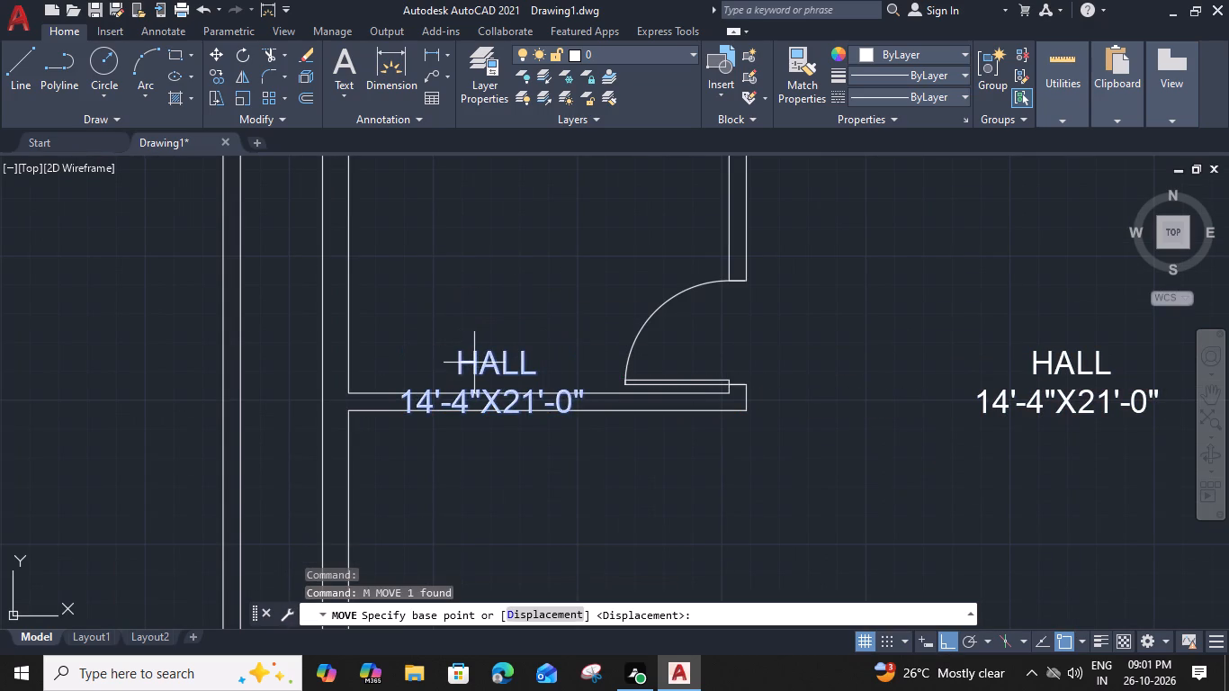
pyautogui.click(402, 411)
pyautogui.moveTo(408, 270); pyautogui.dragTo(413, 274, button='middle')
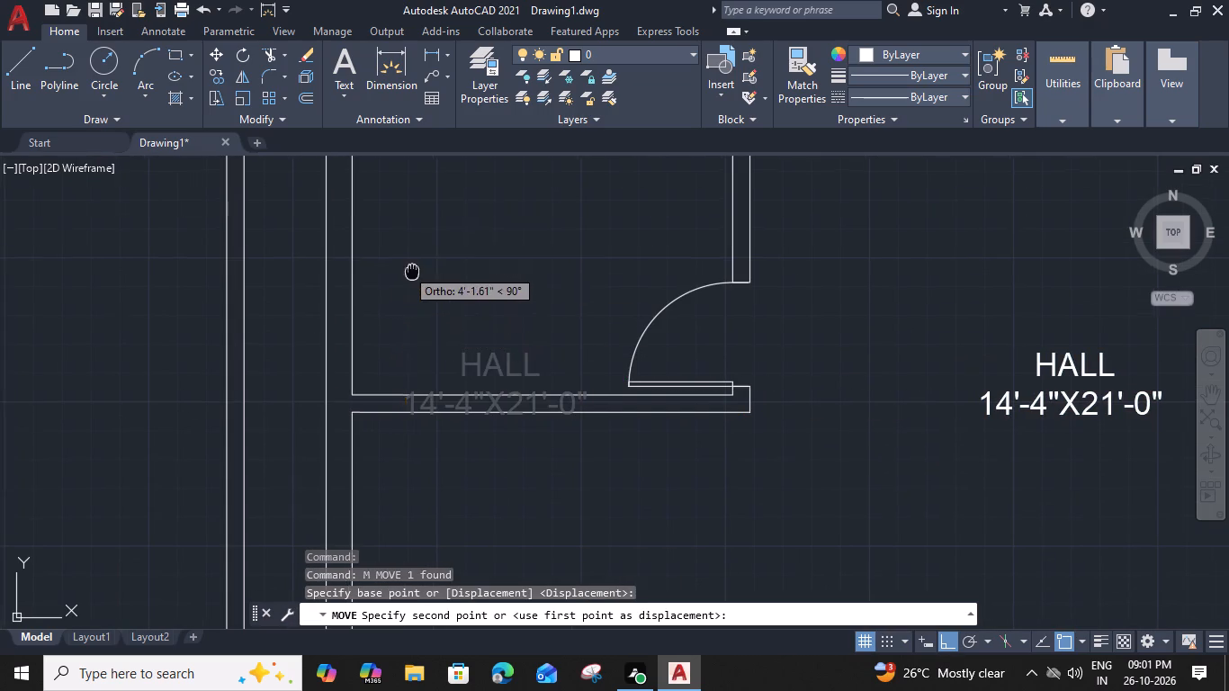
pyautogui.moveTo(413, 274); pyautogui.dragTo(413, 344, button='middle')
pyautogui.scroll(-2, 416, 344)
pyautogui.click(428, 332)
pyautogui.press('Escape')
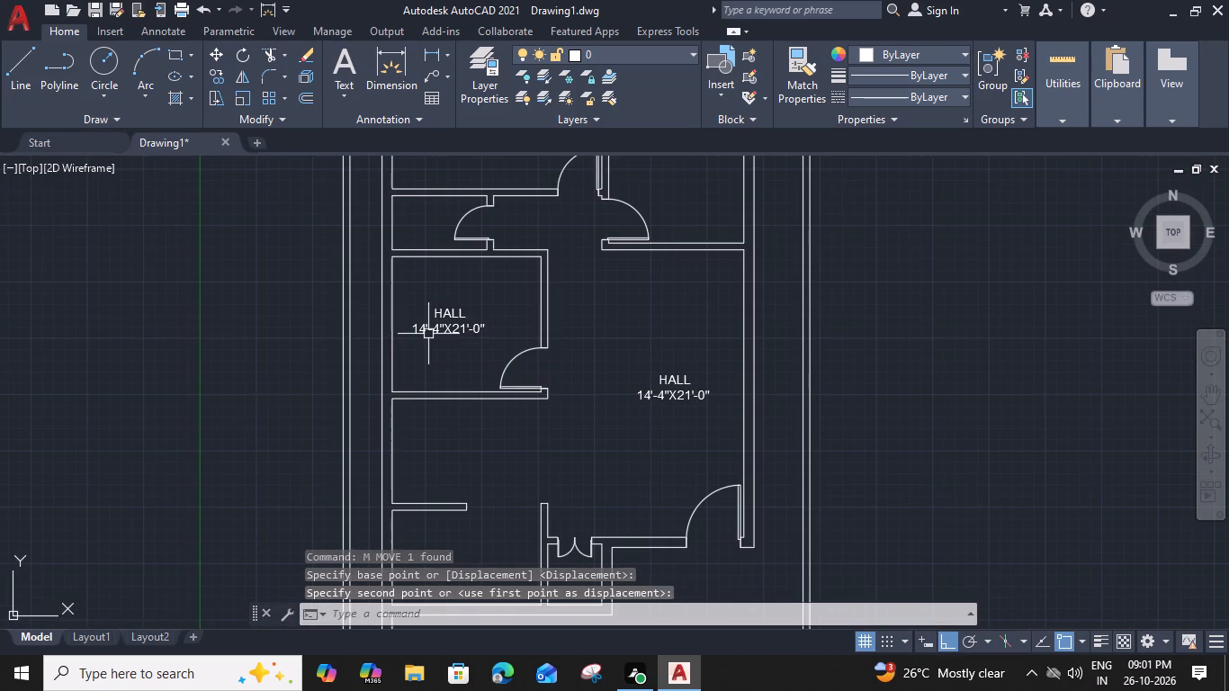
# Change the copied label's room name to G.BEDROOM and widen its text box to fit the name.
pyautogui.doubleClick(439, 320)
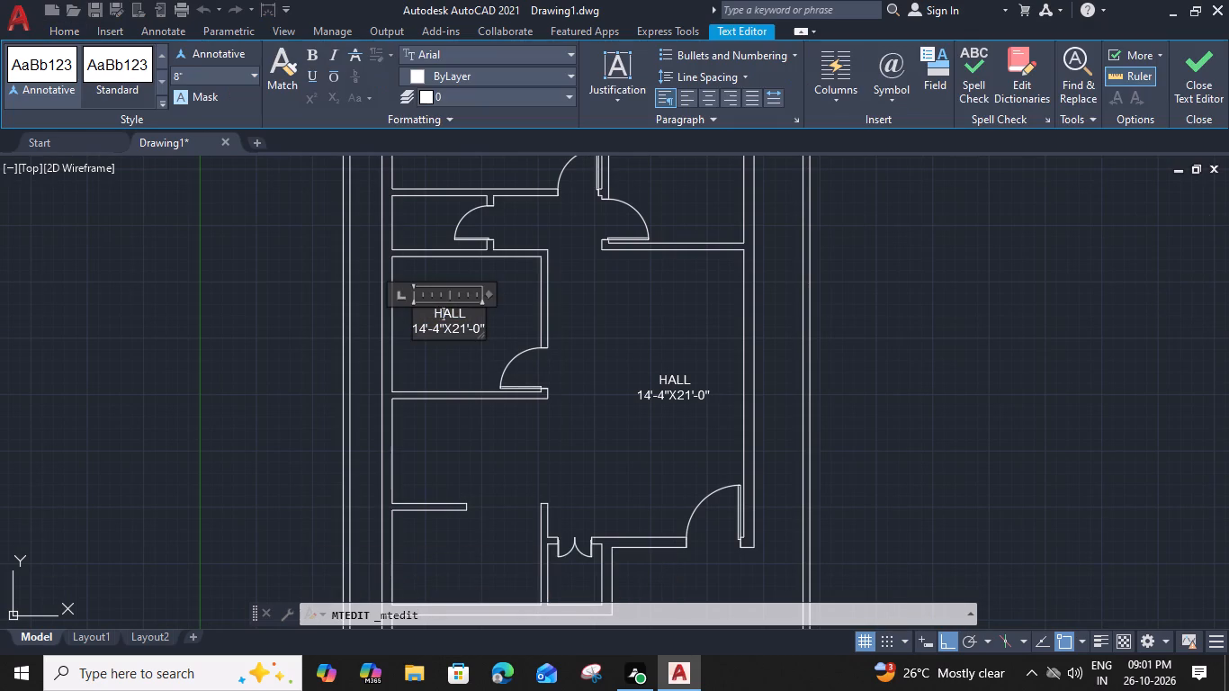
pyautogui.scroll(1, 439, 320)
pyautogui.moveTo(477, 319); pyautogui.dragTo(409, 310)
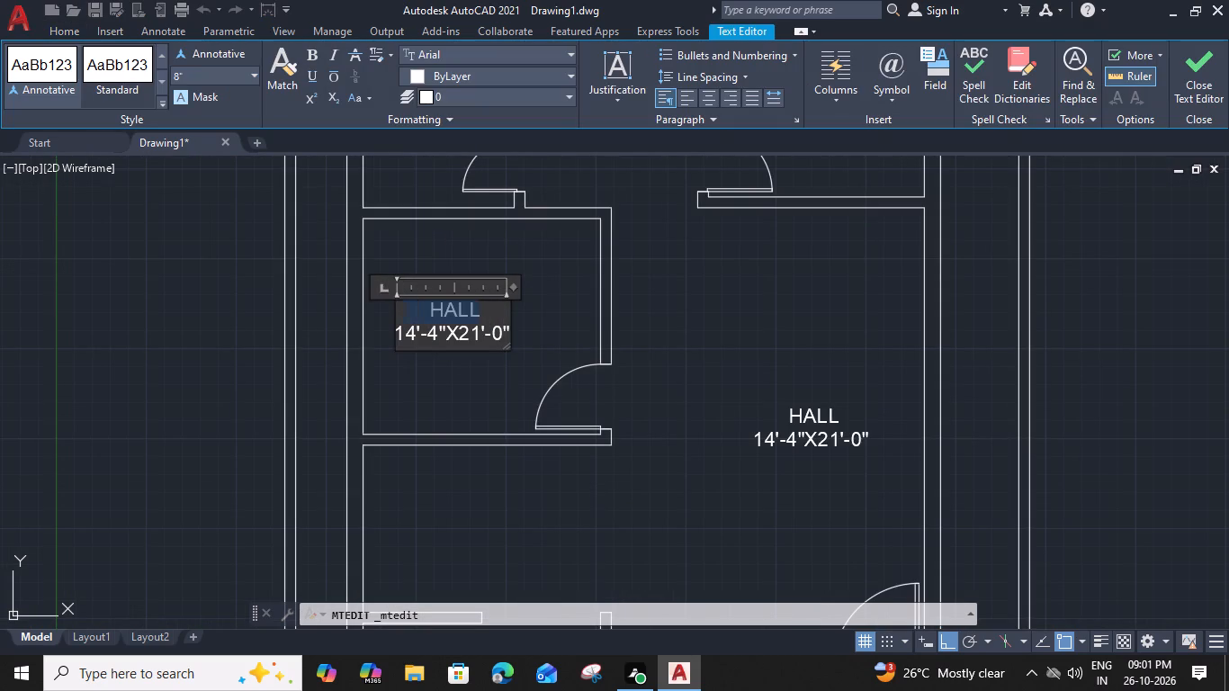
pyautogui.moveTo(409, 310); pyautogui.dragTo(383, 307)
pyautogui.write('G.')
pyautogui.write('BEDROOM')
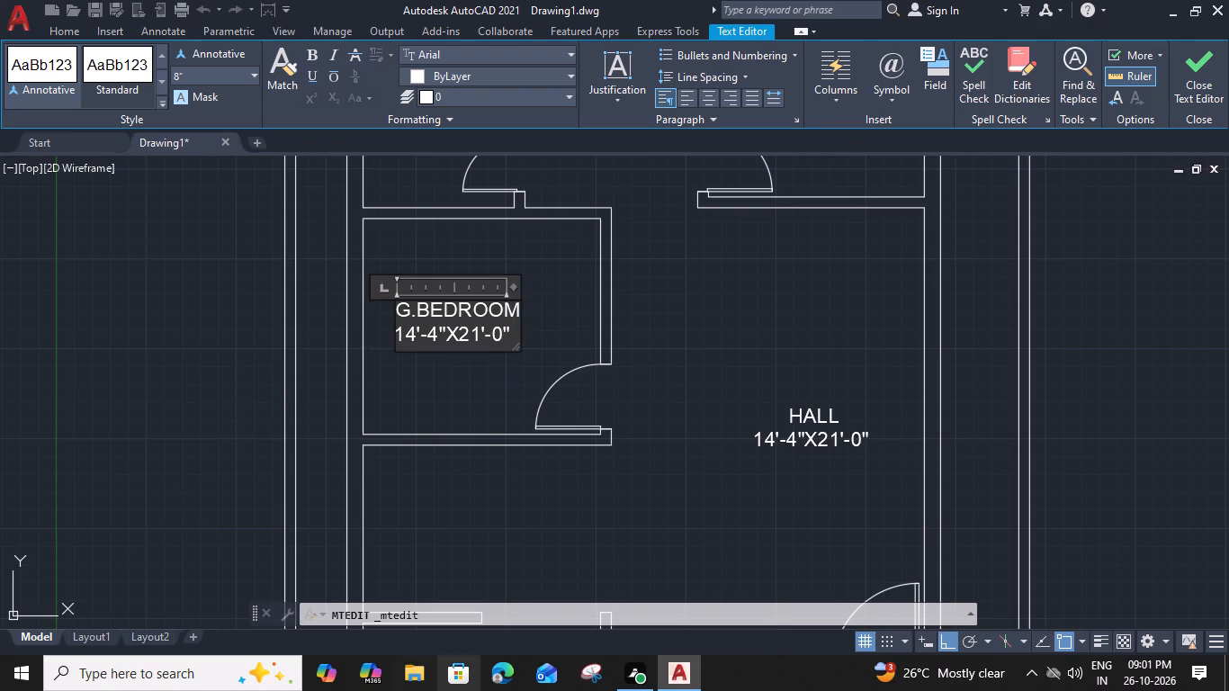
pyautogui.moveTo(510, 288); pyautogui.dragTo(525, 290)
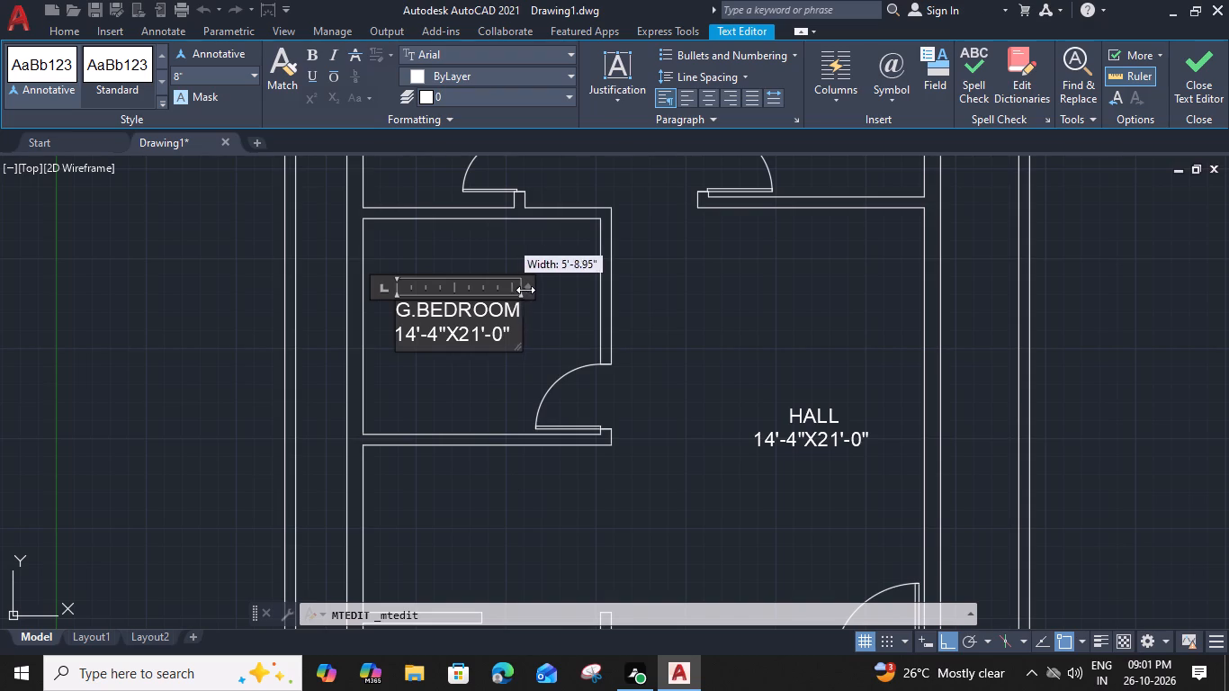
pyautogui.moveTo(525, 290); pyautogui.dragTo(527, 290)
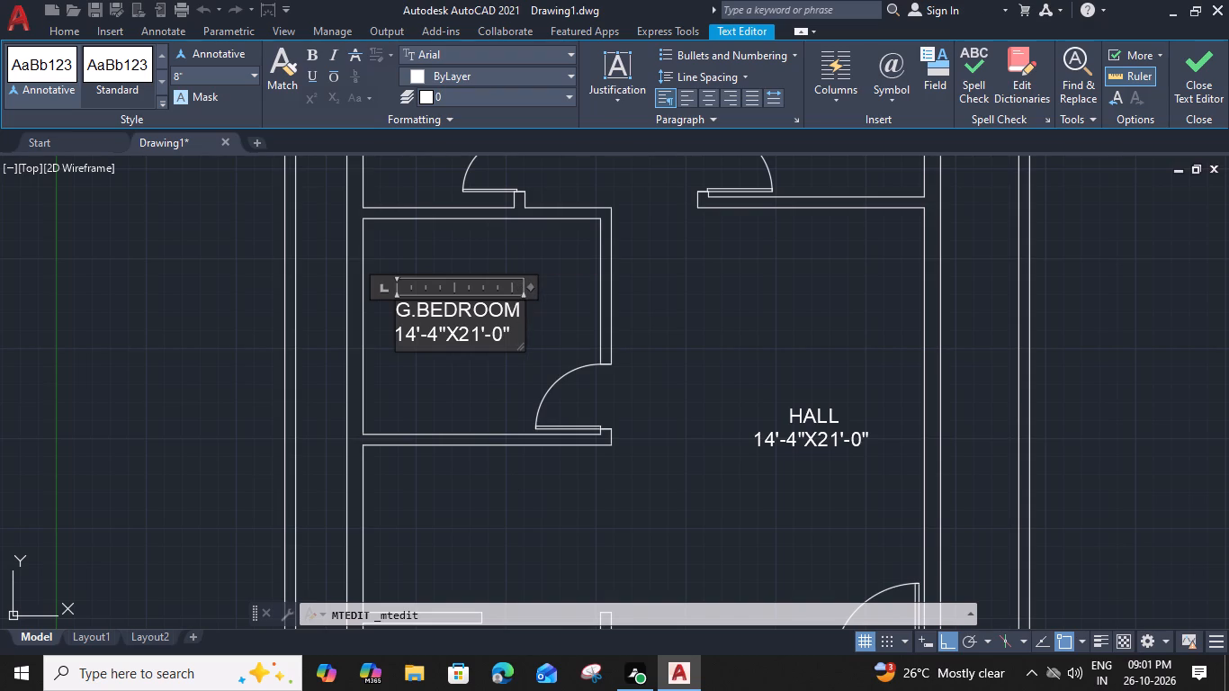
# Change the dimensions in the G.BEDROOM label to 11'-0"X10'-0" and finish editing the text.
pyautogui.scroll(2, 426, 328)
pyautogui.moveTo(408, 337); pyautogui.dragTo(390, 338)
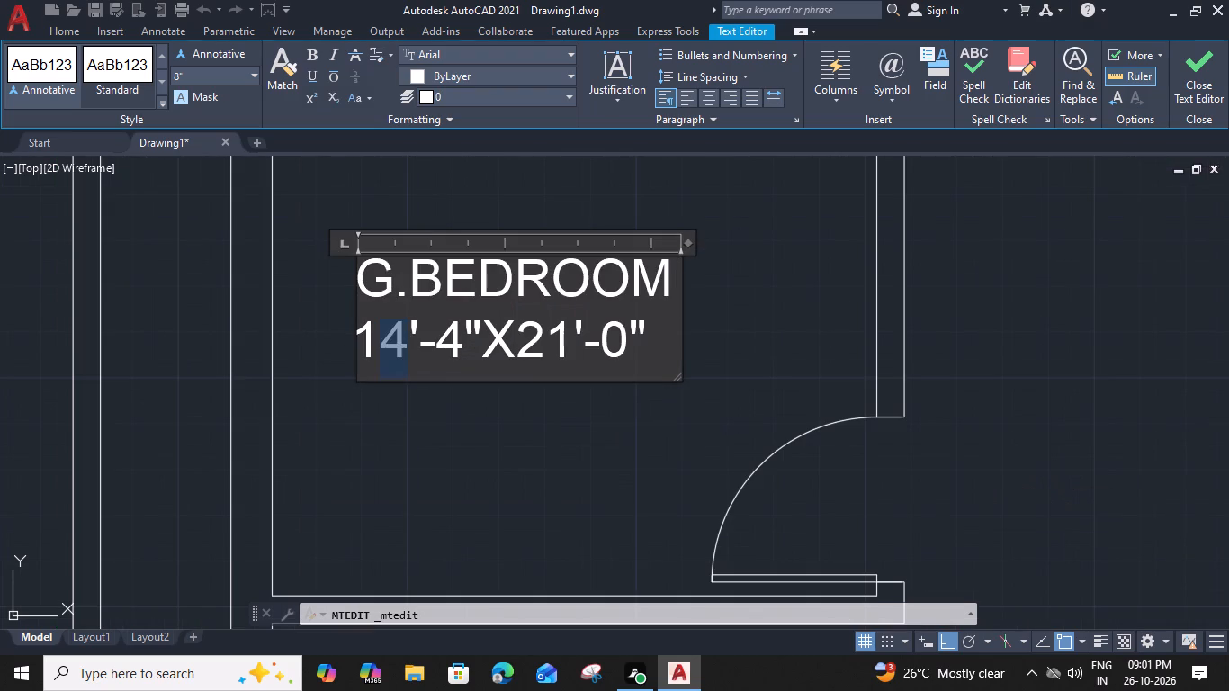
pyautogui.moveTo(390, 338); pyautogui.dragTo(388, 337)
pyautogui.press('1')
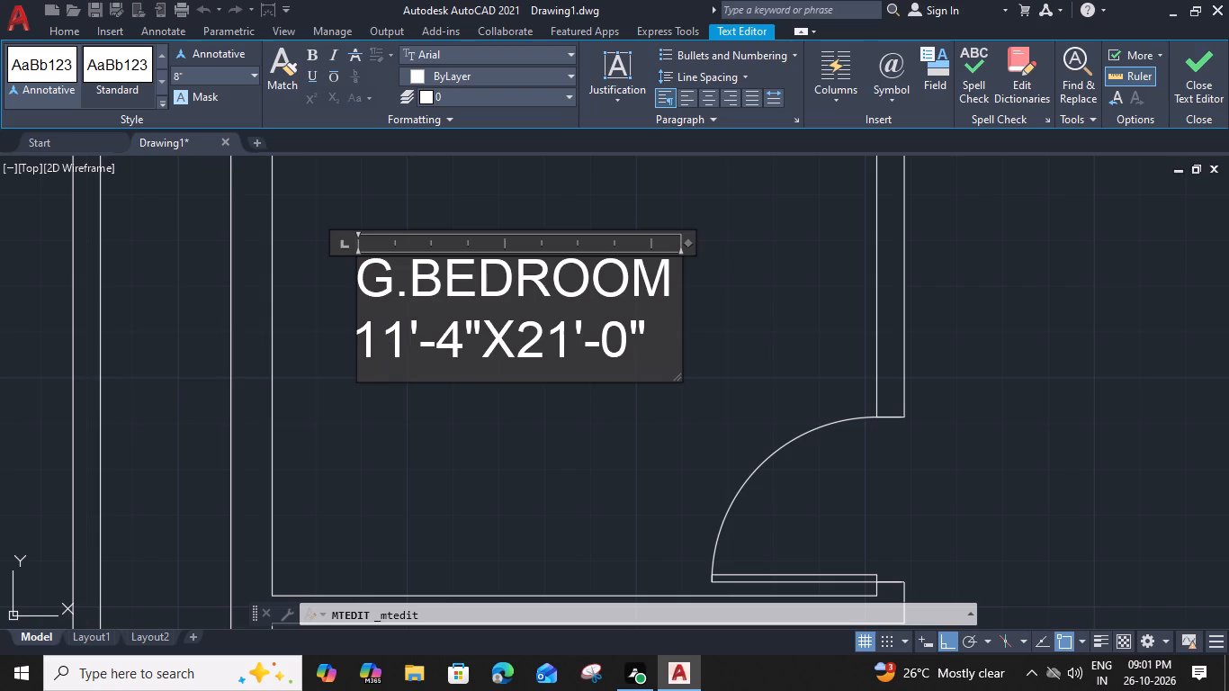
pyautogui.moveTo(435, 345); pyautogui.dragTo(457, 354)
pyautogui.press('0')
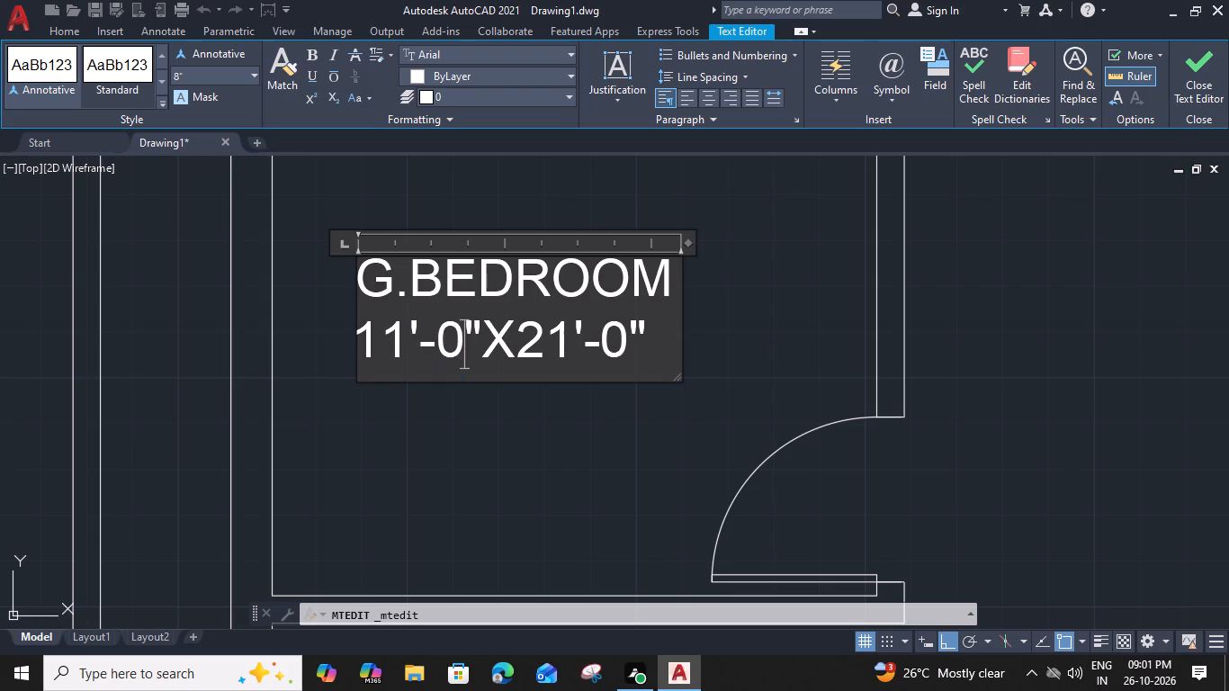
pyautogui.moveTo(566, 356); pyautogui.dragTo(516, 345)
pyautogui.write('10')
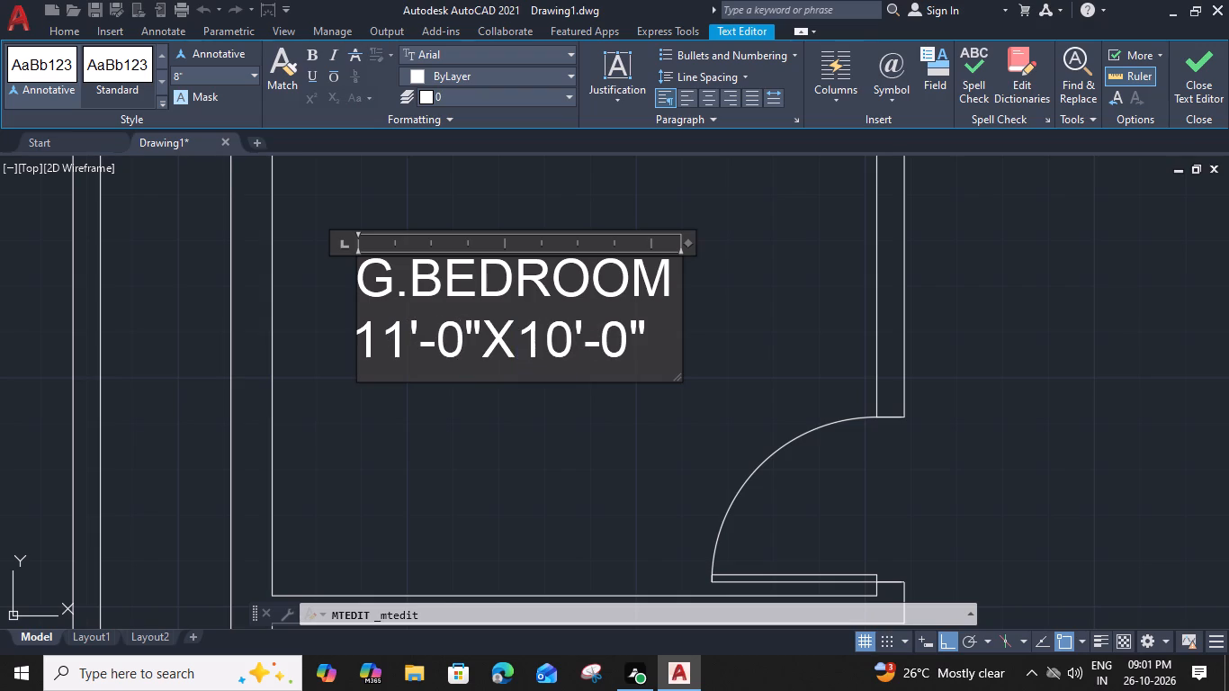
pyautogui.click(473, 428)
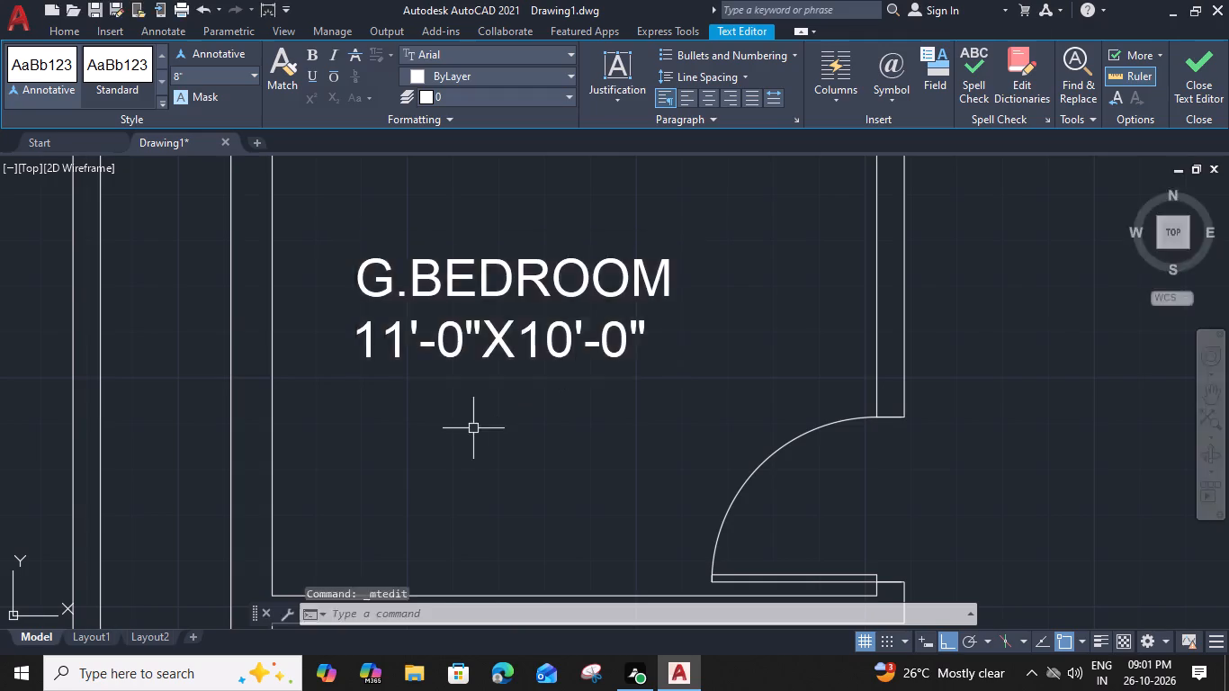
# Copy the G.BEDROOM label straight down into the middle of the open room directly below it.
pyautogui.scroll(-3, 473, 428)
pyautogui.moveTo(474, 427); pyautogui.dragTo(506, 337, button='middle')
pyautogui.click(493, 312)
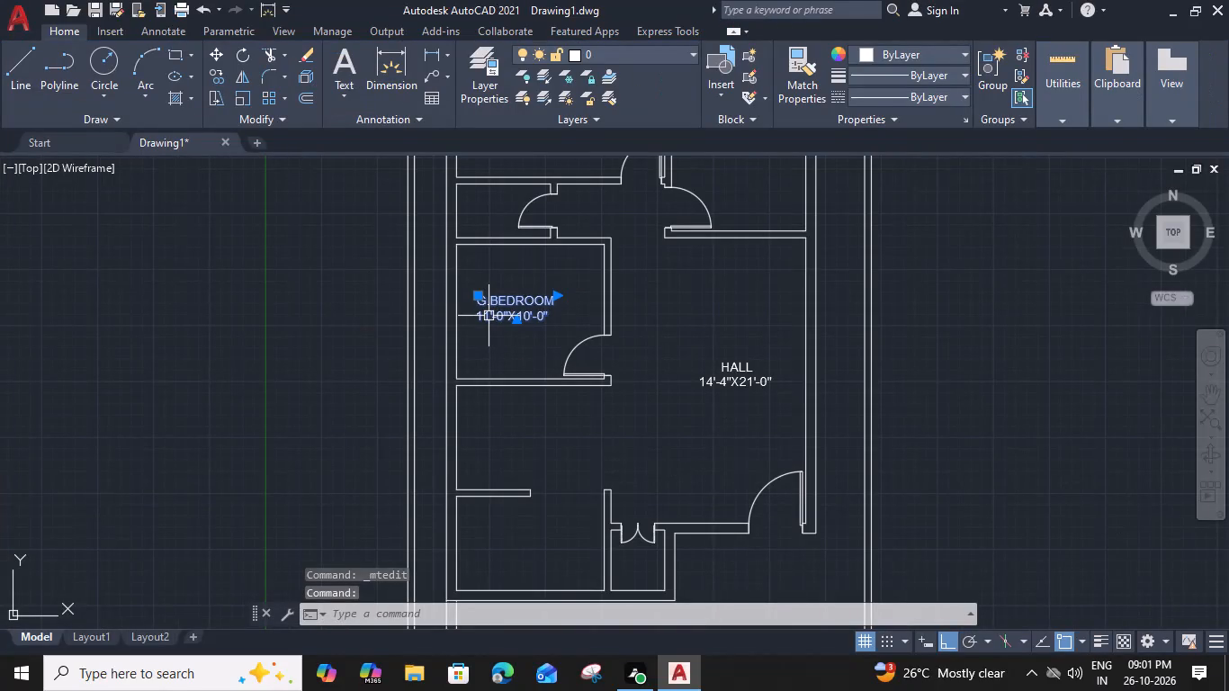
pyautogui.write('CO')
pyautogui.press('space')
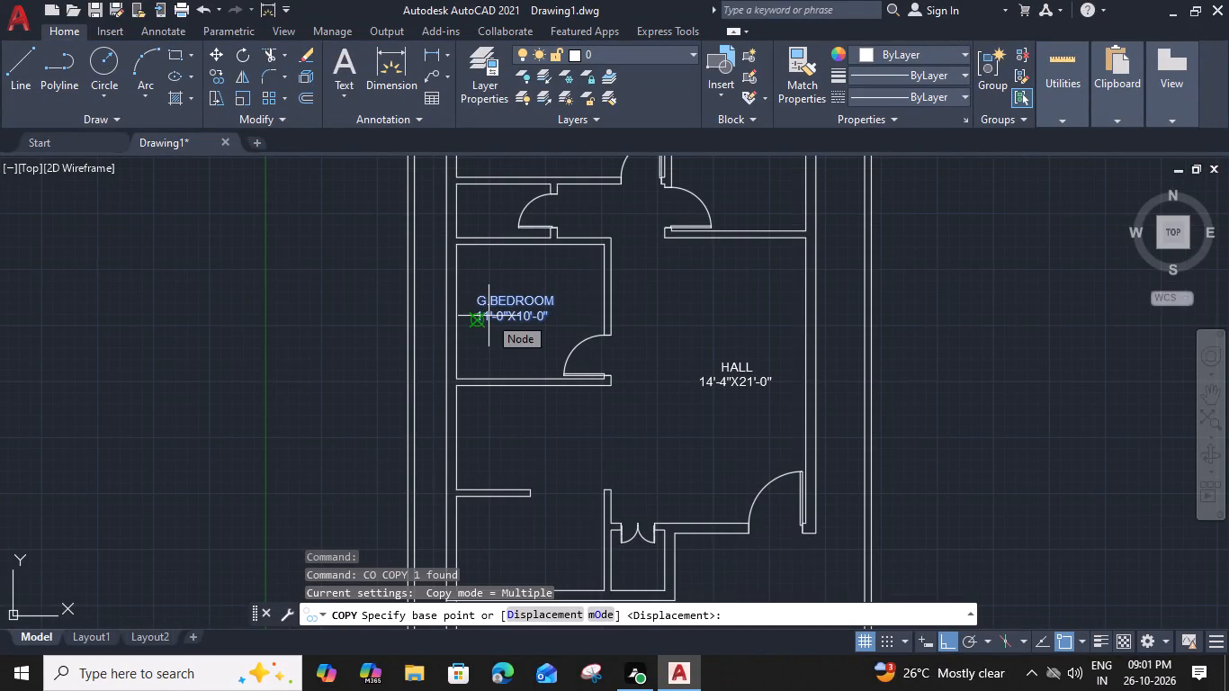
pyautogui.click(476, 324)
pyautogui.click(472, 449)
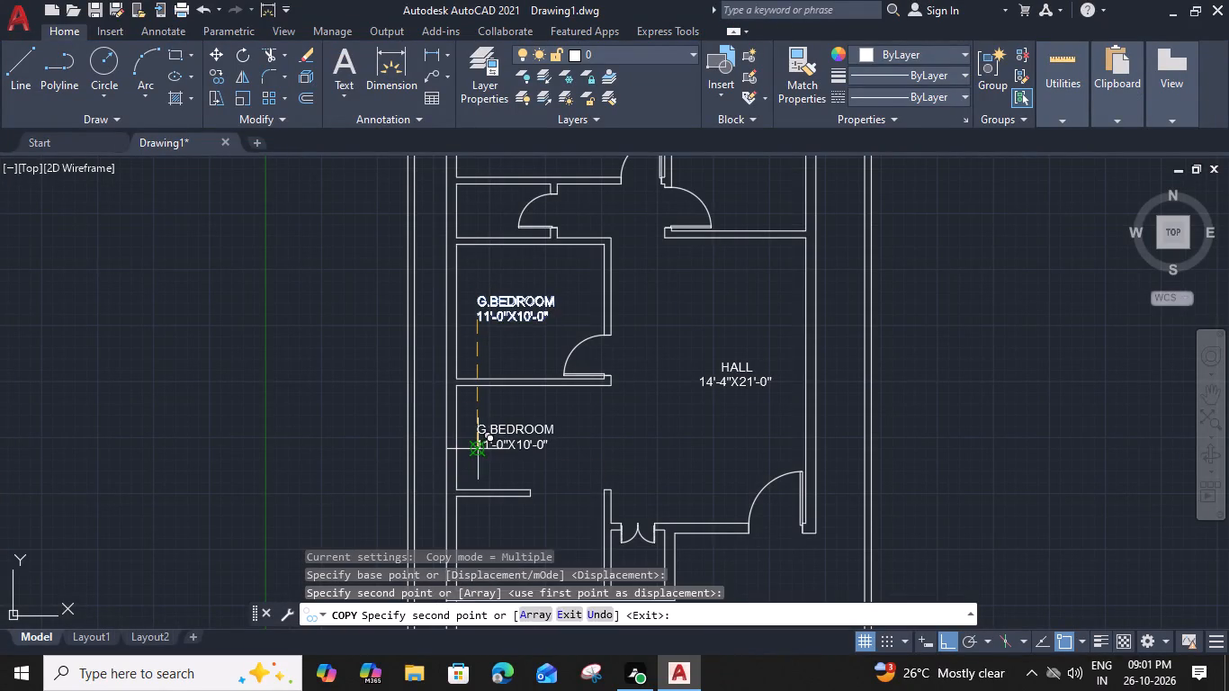
pyautogui.press('Escape')
# Edit the copied label below G.BEDROOM to read DINING with dimensions 11'-0"X7'-9".
pyautogui.doubleClick(482, 437)
pyautogui.scroll(2, 507, 460)
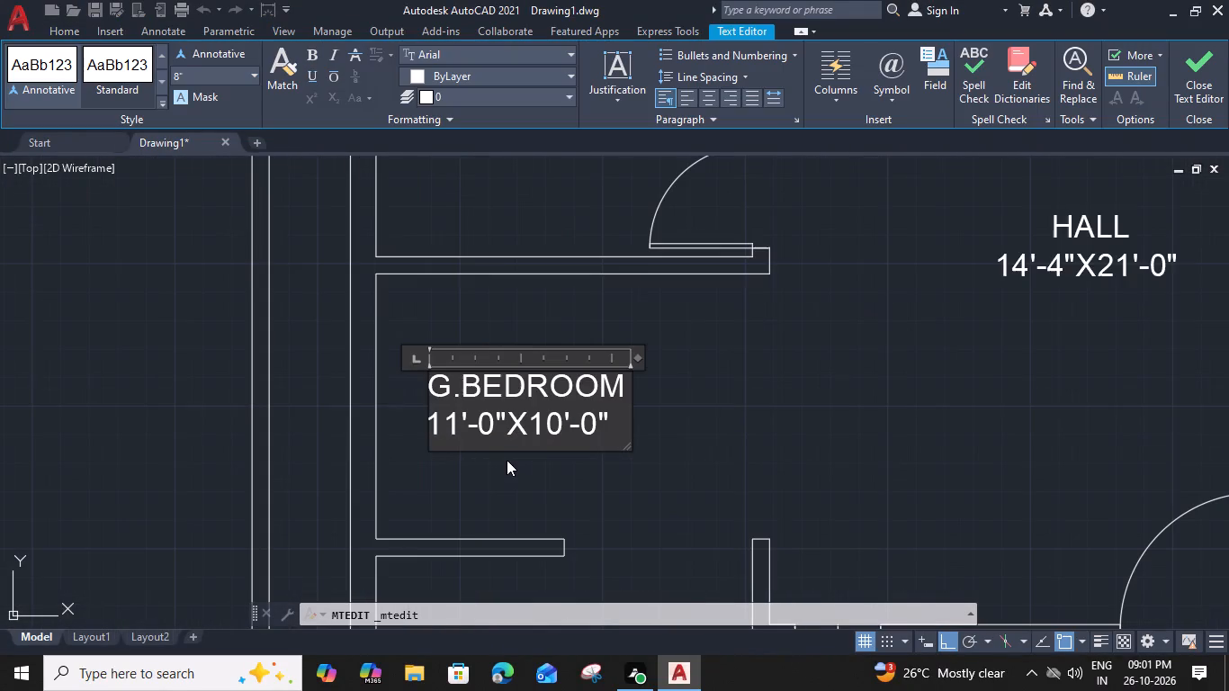
pyautogui.moveTo(624, 381); pyautogui.dragTo(412, 375)
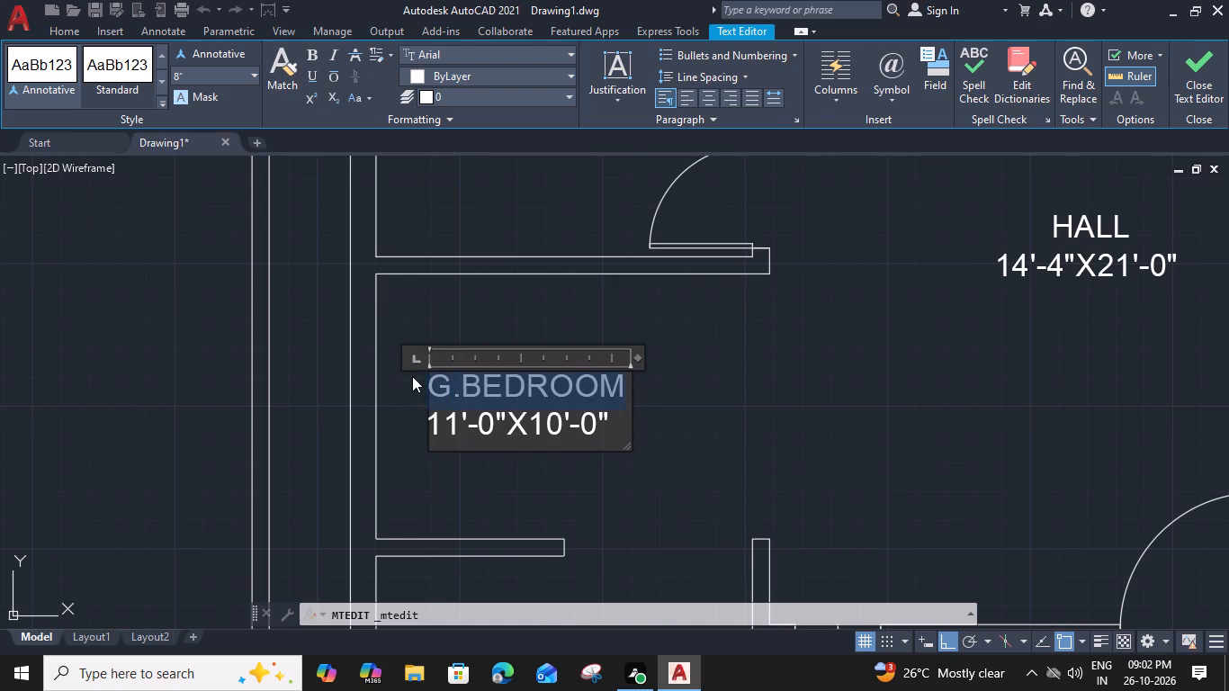
pyautogui.write('DI')
pyautogui.write('NING')
pyautogui.scroll(1, 435, 435)
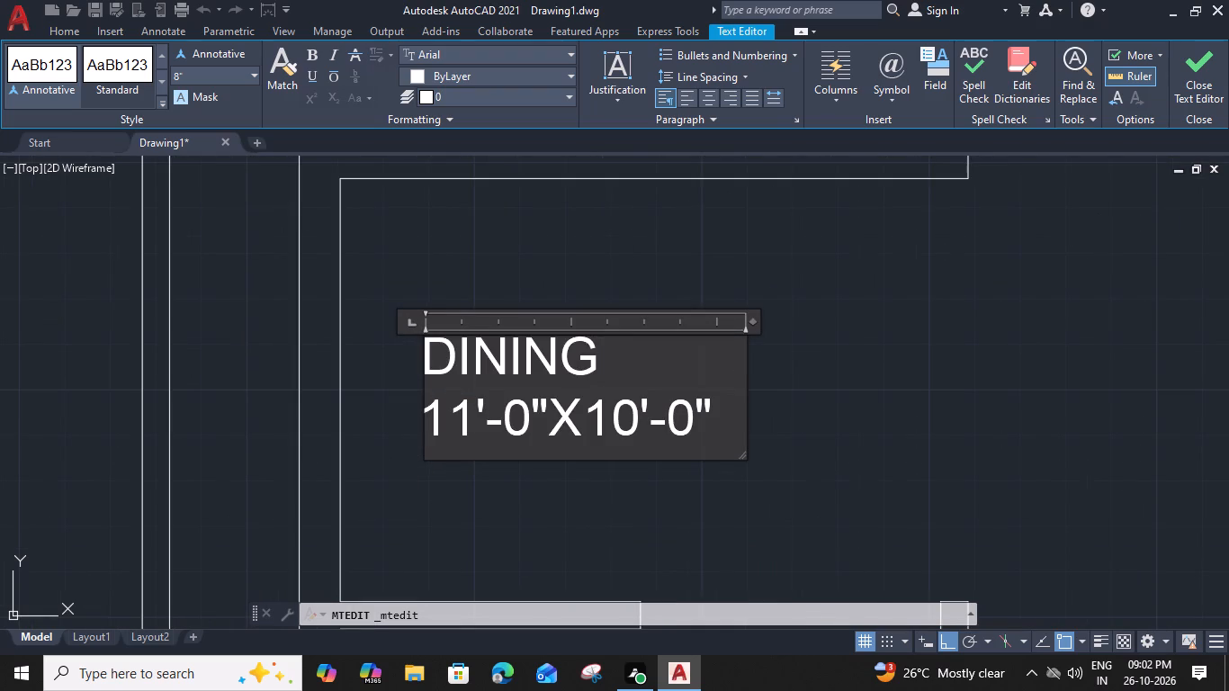
pyautogui.moveTo(645, 428); pyautogui.dragTo(607, 426)
pyautogui.click(638, 423)
pyautogui.moveTo(636, 420); pyautogui.dragTo(605, 417)
pyautogui.moveTo(605, 417); pyautogui.dragTo(587, 415)
pyautogui.press('7')
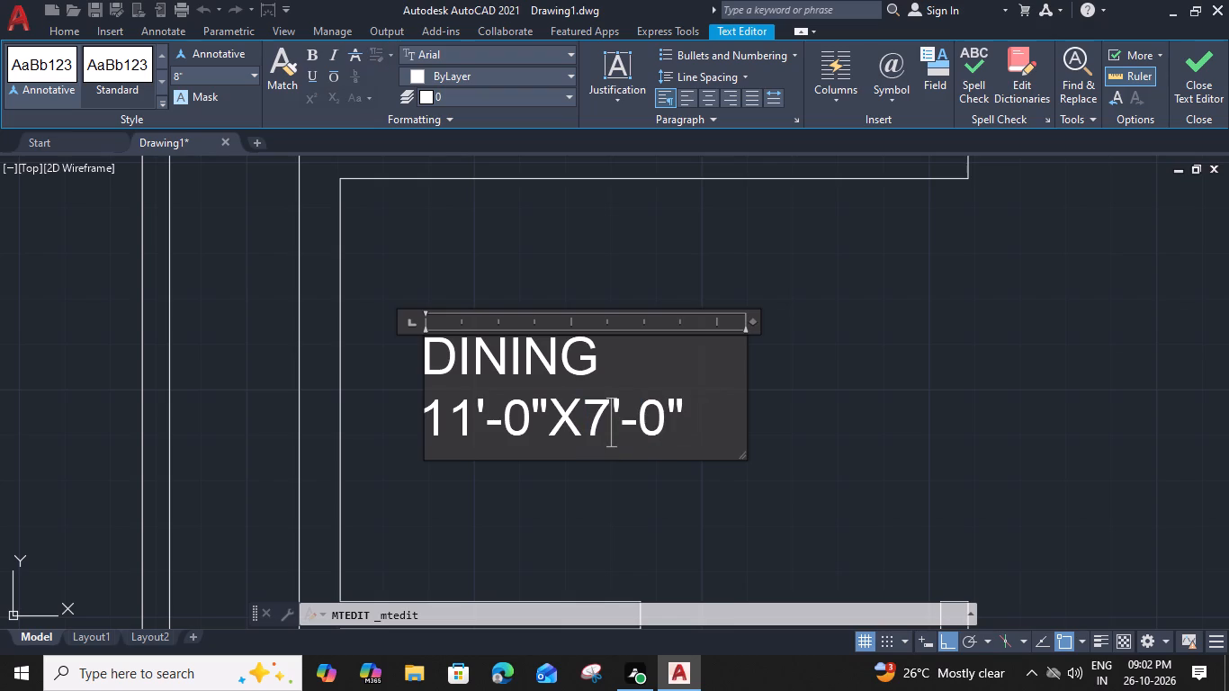
pyautogui.moveTo(664, 416); pyautogui.dragTo(640, 417)
pyautogui.press('9')
# Centre the word DINING above its dimensions with two leading spaces and narrow the text box to fit the dimension line.
pyautogui.click(426, 357)
pyautogui.press('space')
pyautogui.press('space')
pyautogui.press('space')
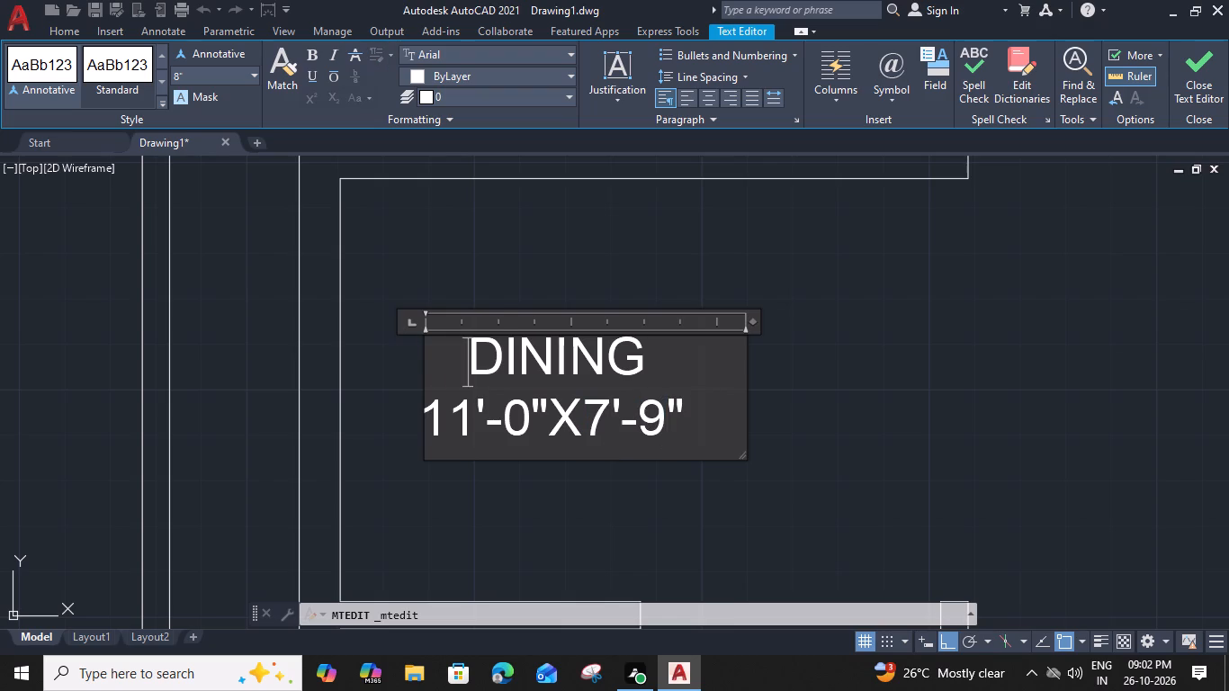
pyautogui.moveTo(755, 322); pyautogui.dragTo(686, 330)
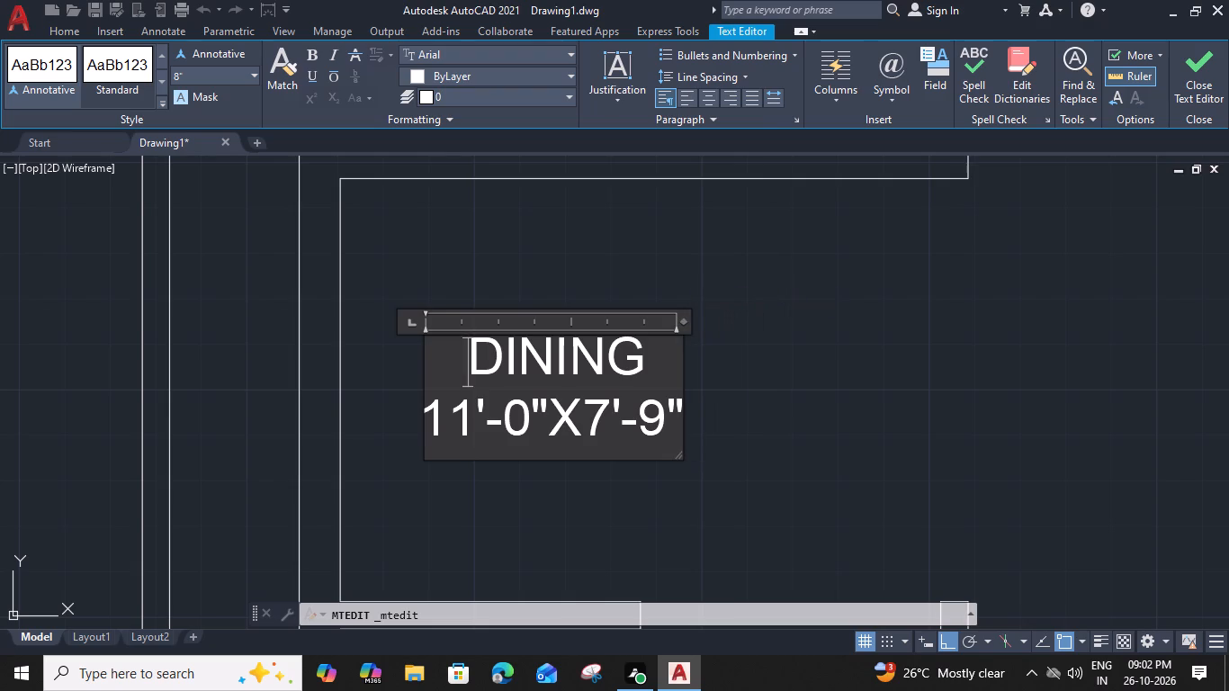
pyautogui.press('BackSpace')
pyautogui.click(592, 505)
# Copy the DINING label straight down into the room below the short partition wall.
pyautogui.scroll(-2, 568, 498)
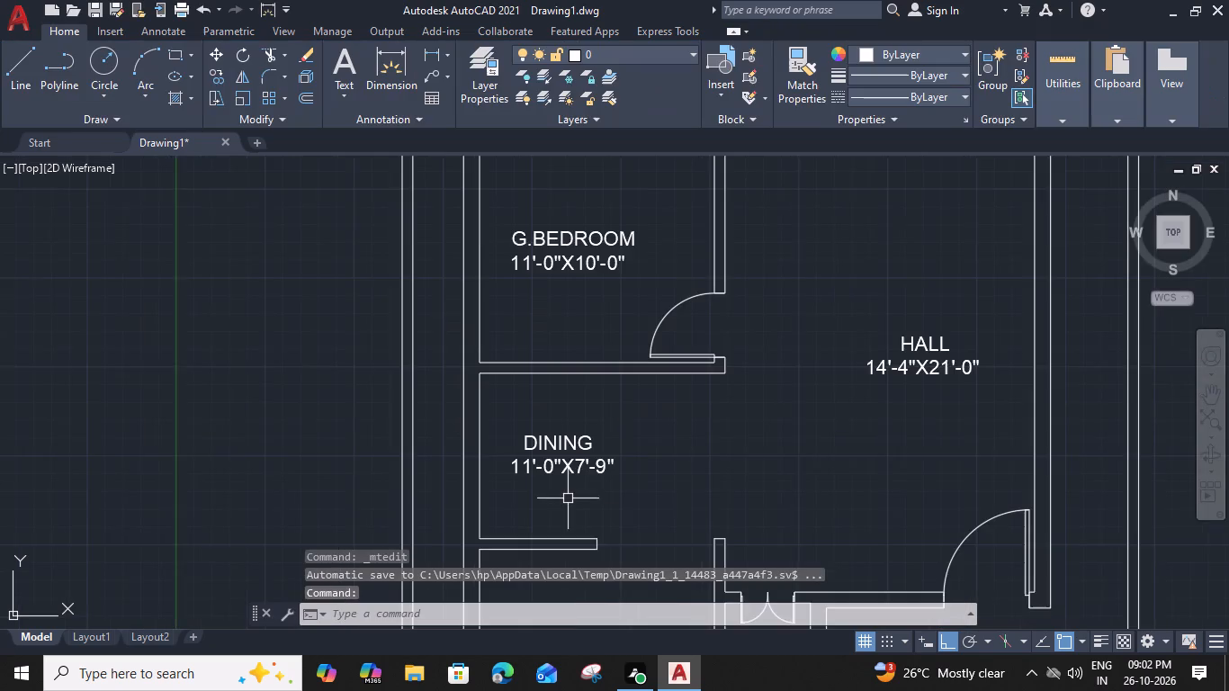
pyautogui.moveTo(568, 498); pyautogui.dragTo(548, 399, button='middle')
pyautogui.click(552, 363)
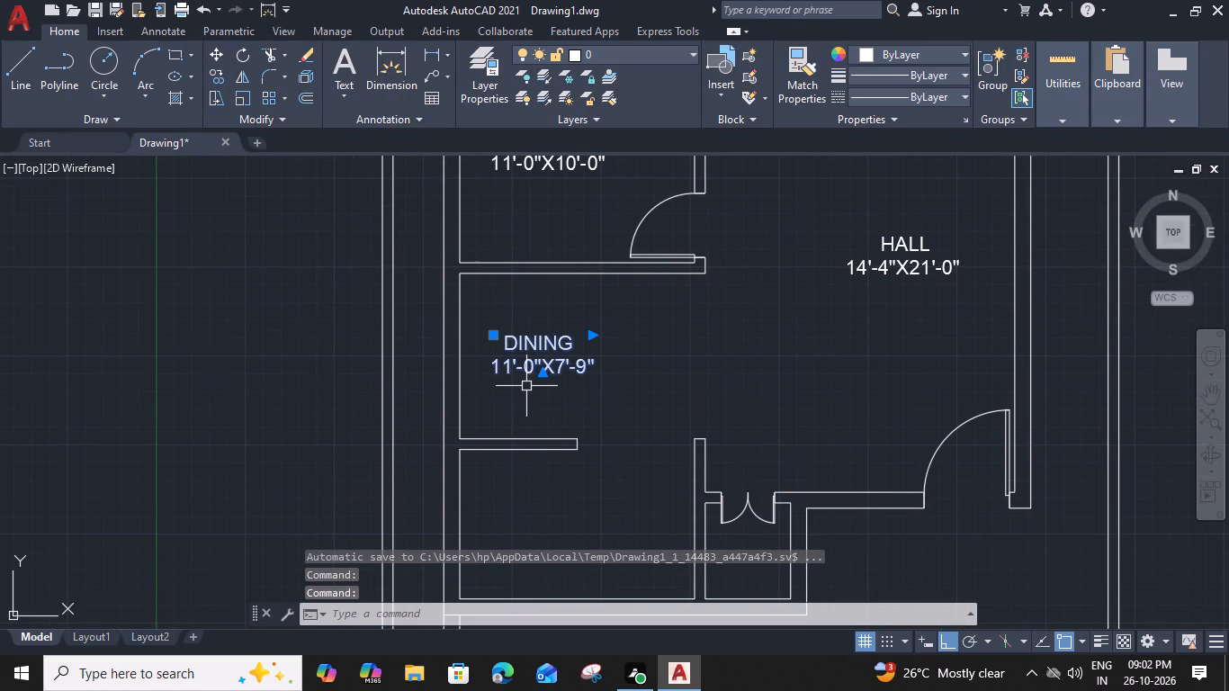
pyautogui.write('CO')
pyautogui.press('space')
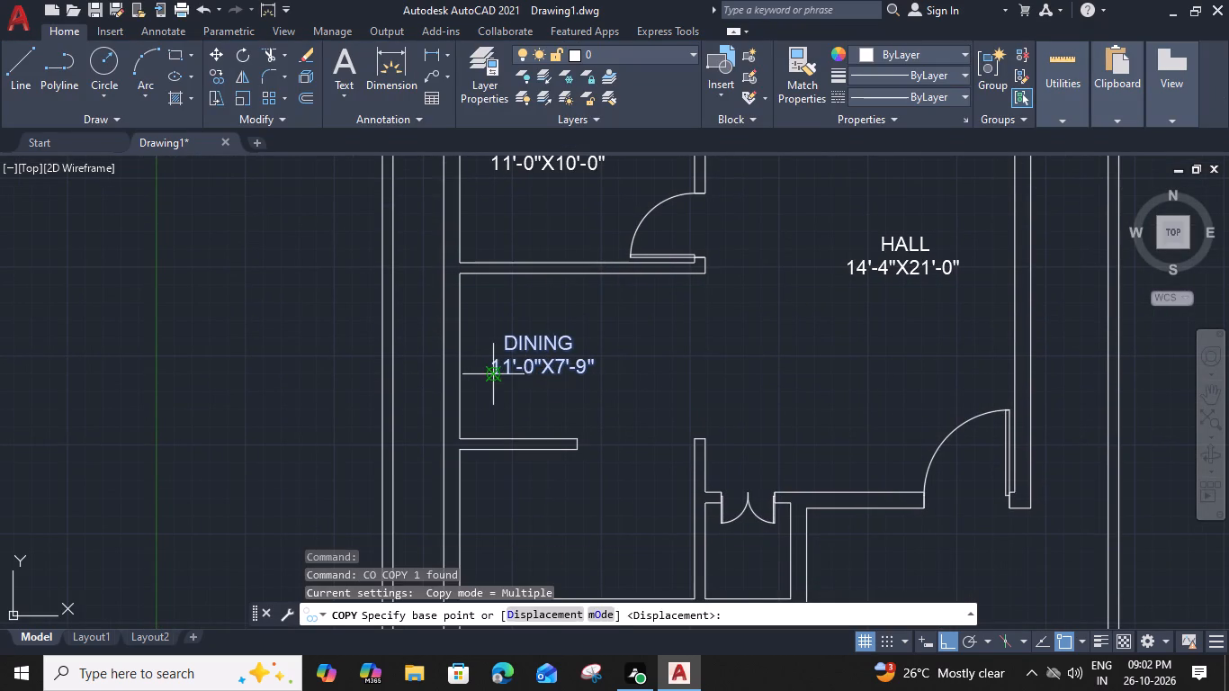
pyautogui.click(493, 377)
pyautogui.moveTo(494, 453); pyautogui.dragTo(489, 344, button='middle')
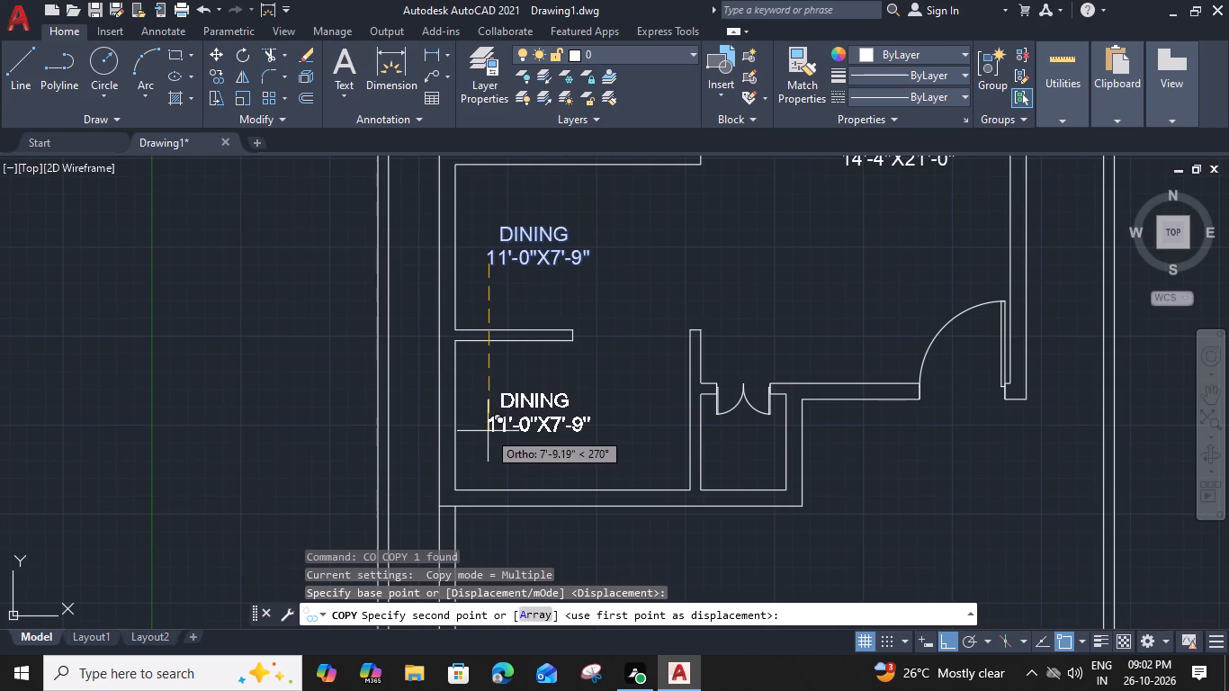
pyautogui.click(488, 431)
pyautogui.press('Escape')
# Edit the copied label in the lowest room to read KITCHEN with dimensions 11'-0"X7'-0".
pyautogui.doubleClick(509, 397)
pyautogui.scroll(1, 521, 411)
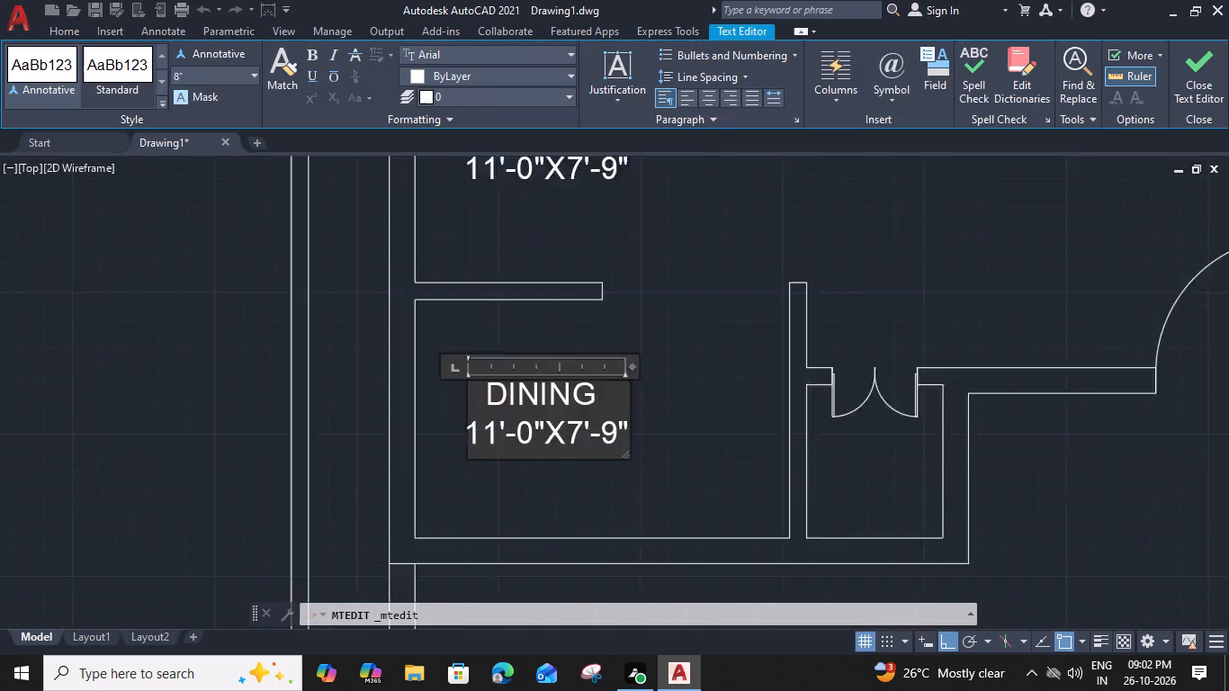
pyautogui.scroll(1, 521, 411)
pyautogui.moveTo(643, 394); pyautogui.dragTo(426, 395)
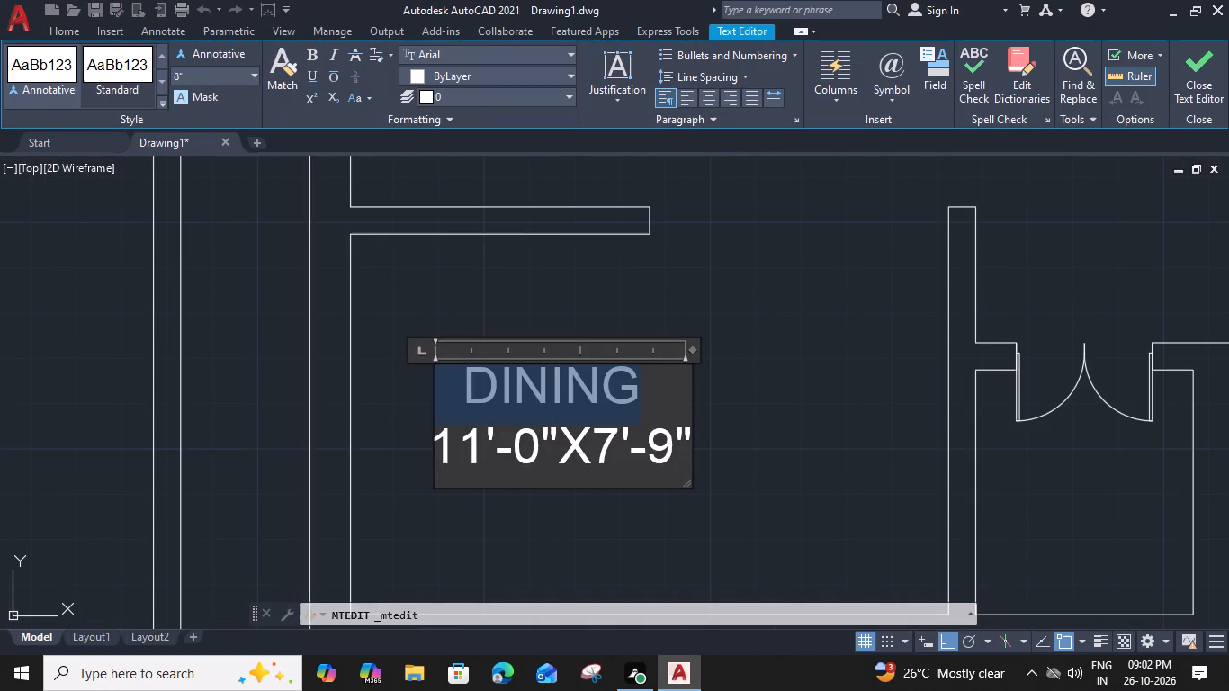
pyautogui.moveTo(426, 395); pyautogui.dragTo(426, 394)
pyautogui.write('KITCHEN')
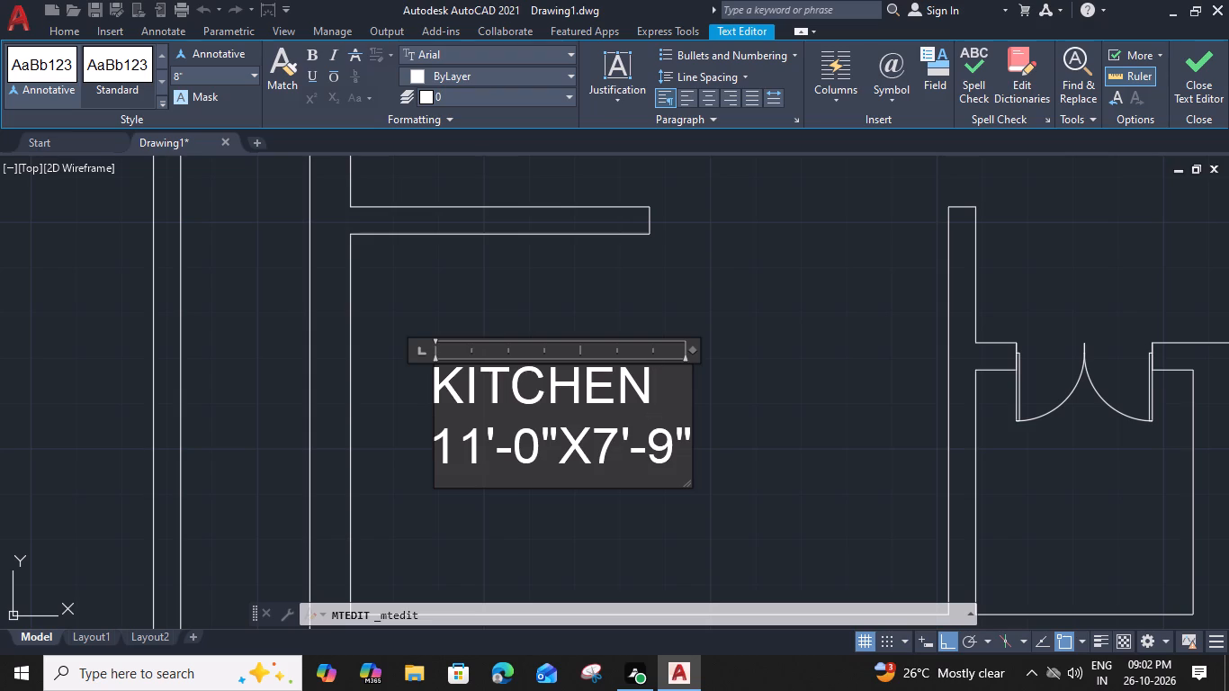
pyautogui.moveTo(672, 451); pyautogui.dragTo(656, 449)
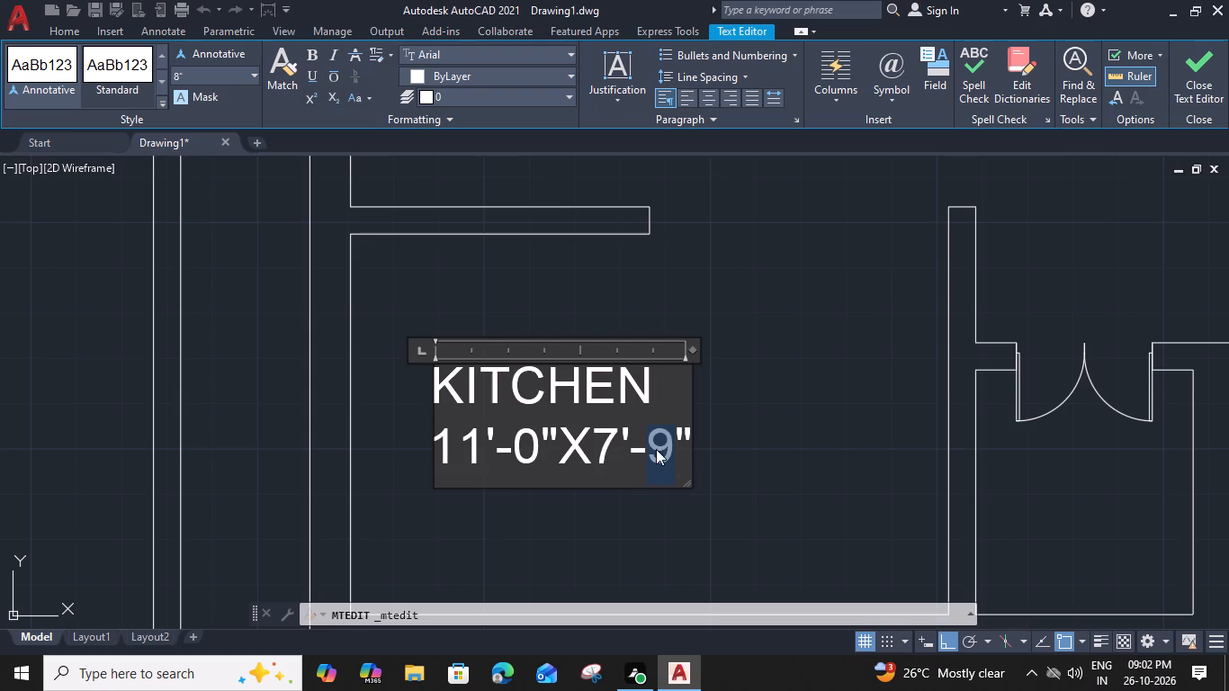
pyautogui.press('0')
pyautogui.click(671, 528)
# Copy the G.BEDROOM label up into the small room between G.BEDROOM and M.BEDROOM, near its outer wall.
pyautogui.scroll(-2, 671, 523)
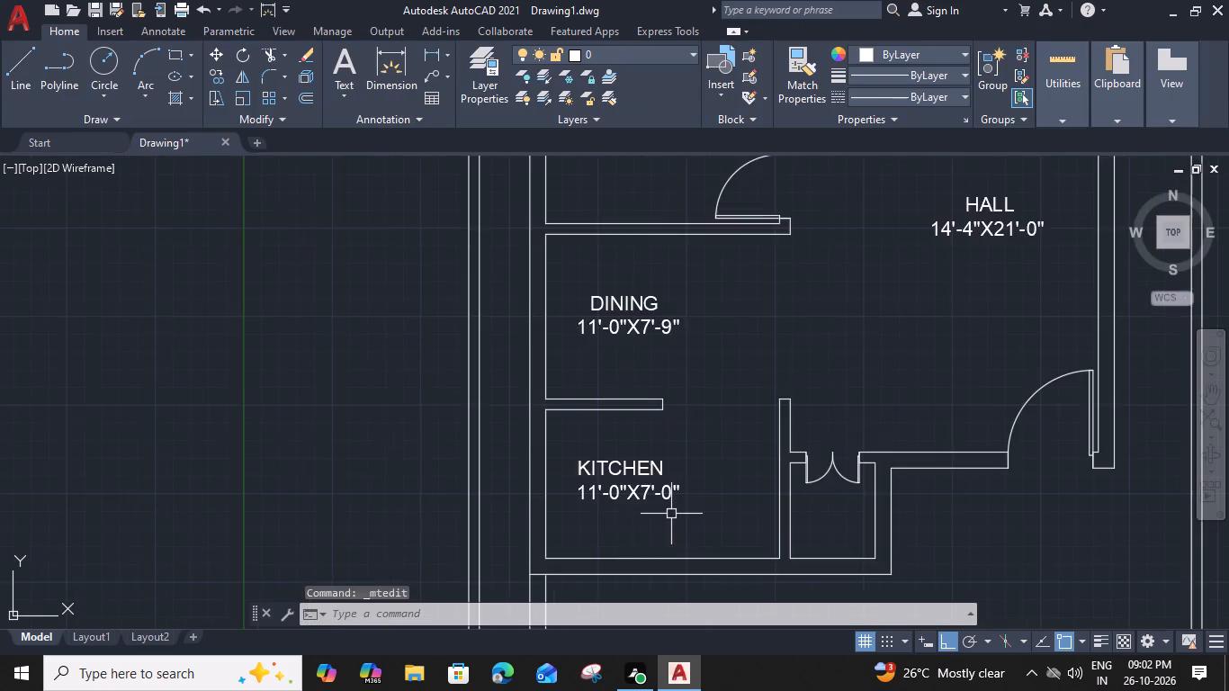
pyautogui.scroll(-2, 679, 419)
pyautogui.moveTo(719, 360); pyautogui.dragTo(640, 445, button='middle')
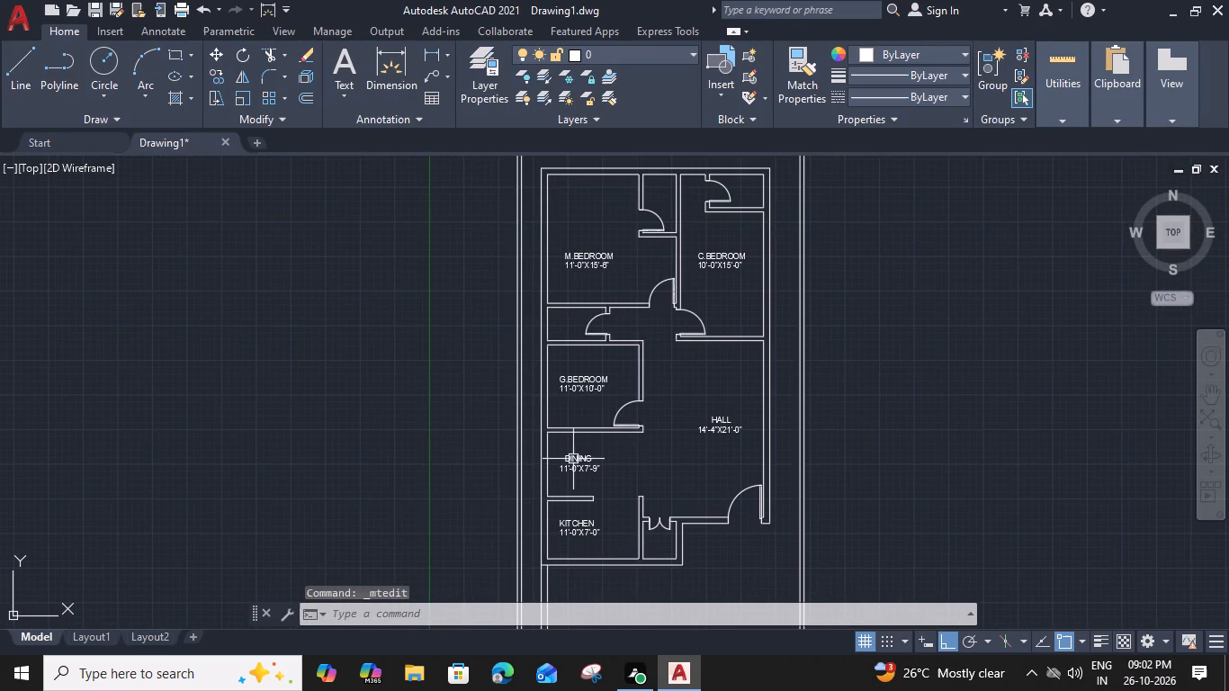
pyautogui.scroll(1, 566, 362)
pyautogui.click(556, 390)
pyautogui.write('CO')
pyautogui.press('space')
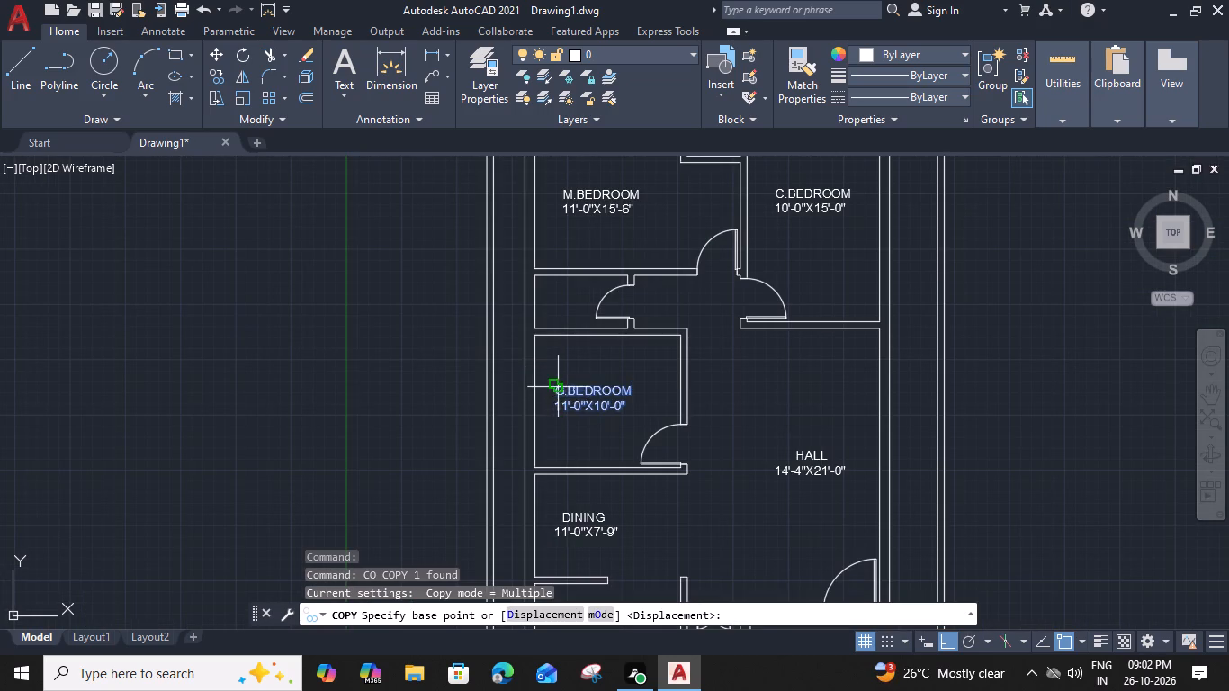
pyautogui.click(556, 386)
pyautogui.click(537, 301)
pyautogui.press('Escape')
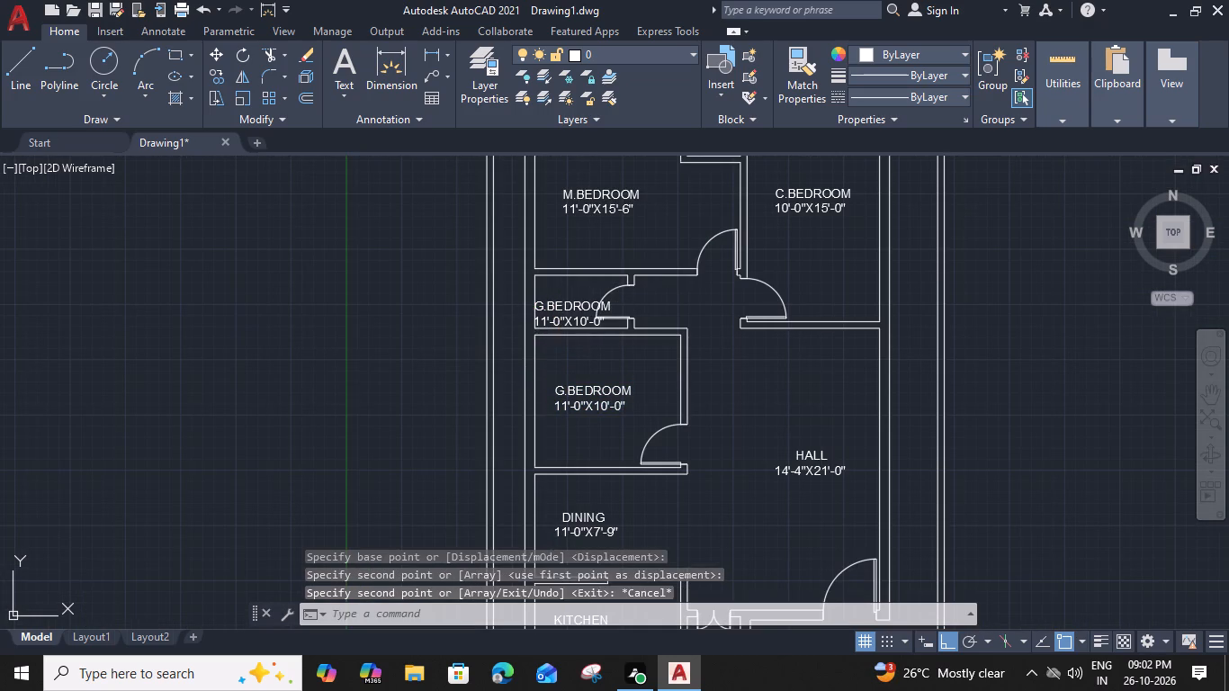
# Change the dimensions in the small room's copied label to 7'-0"X4'-0".
pyautogui.doubleClick(559, 309)
pyautogui.scroll(3, 564, 296)
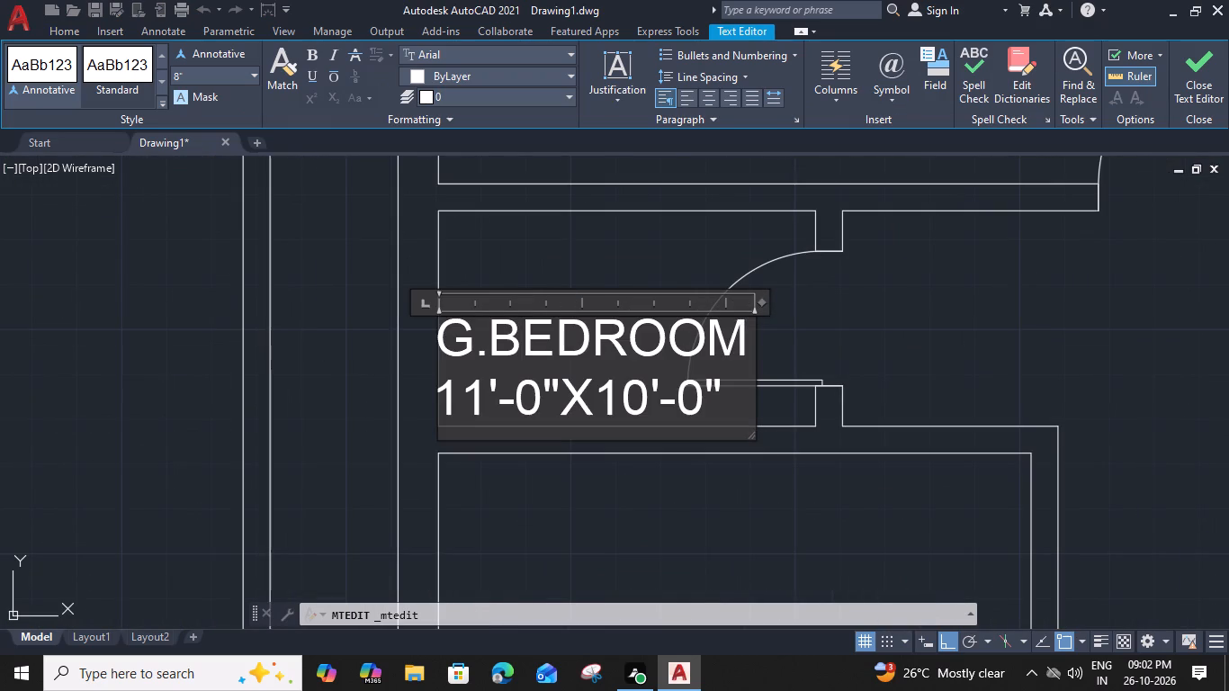
pyautogui.moveTo(479, 391); pyautogui.dragTo(418, 393)
pyautogui.press('7')
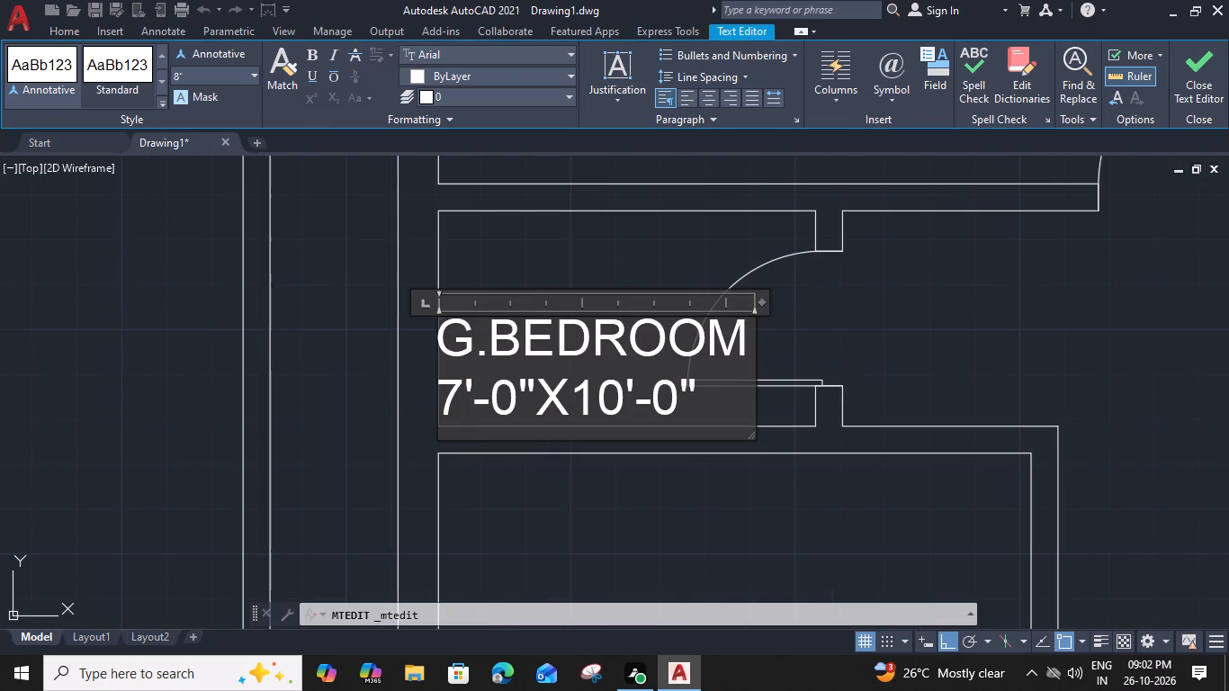
pyautogui.moveTo(621, 408); pyautogui.dragTo(581, 404)
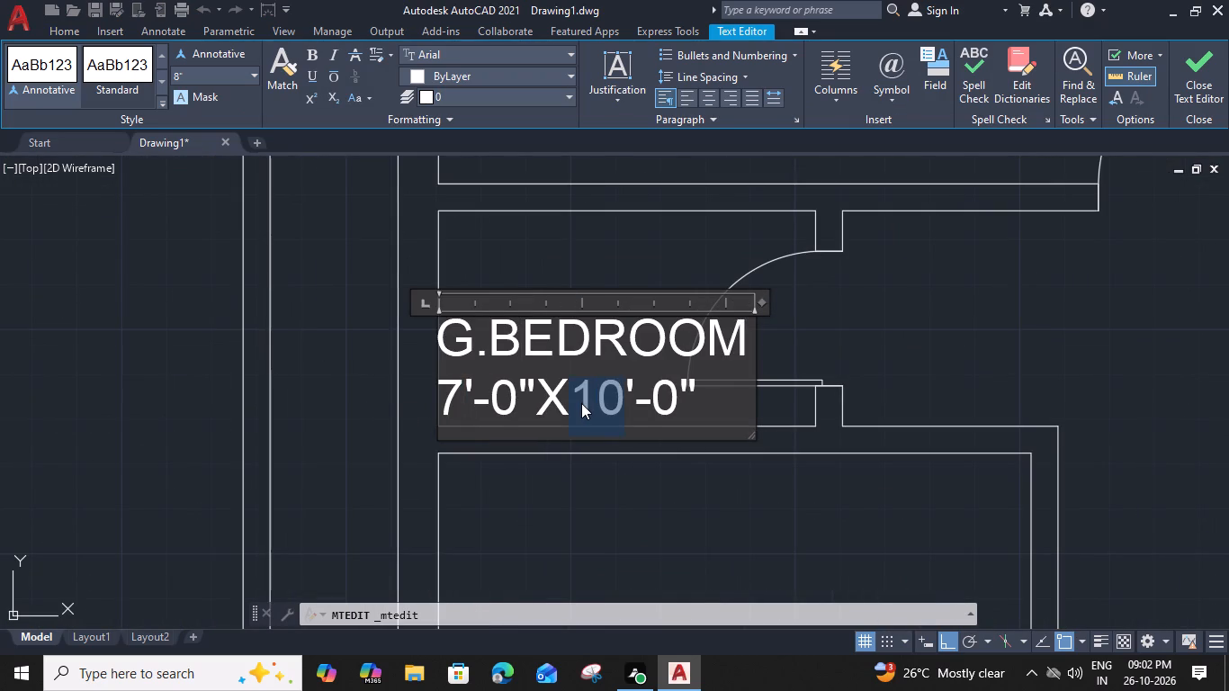
pyautogui.press('4')
# Set the text height of both lines of the small room's label to 5".
pyautogui.moveTo(707, 386); pyautogui.dragTo(422, 335)
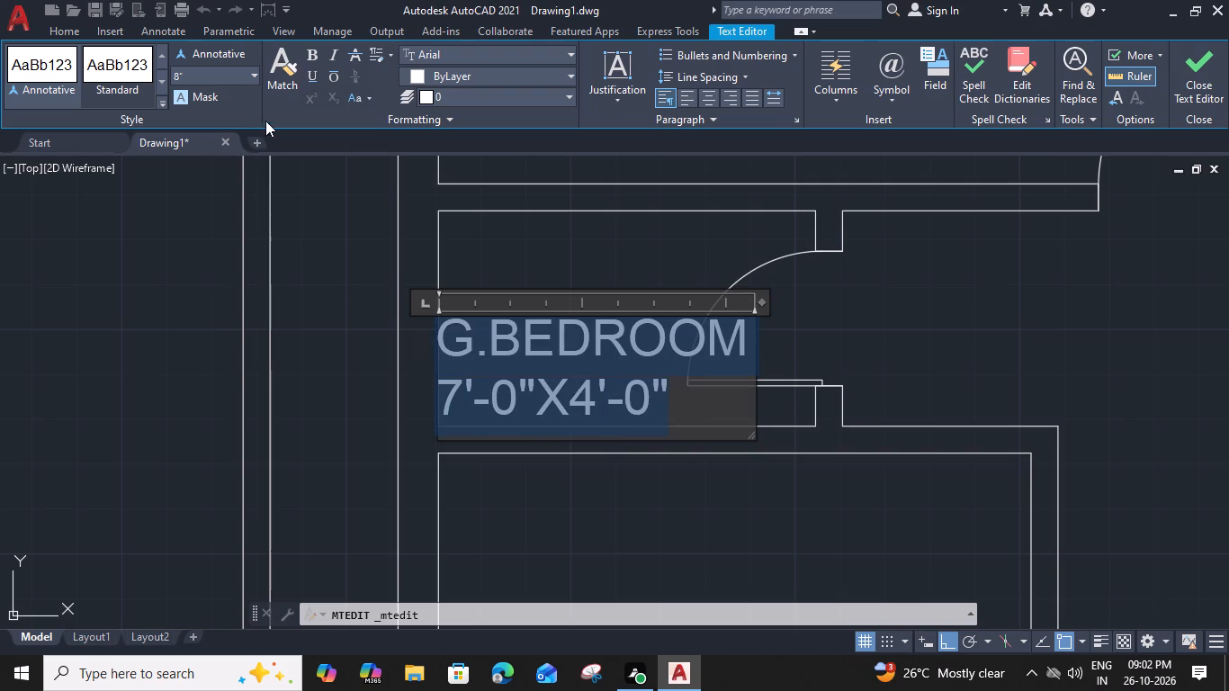
pyautogui.click(202, 77)
pyautogui.press('5')
pyautogui.hotkey('shift', '"')
pyautogui.press('Return')
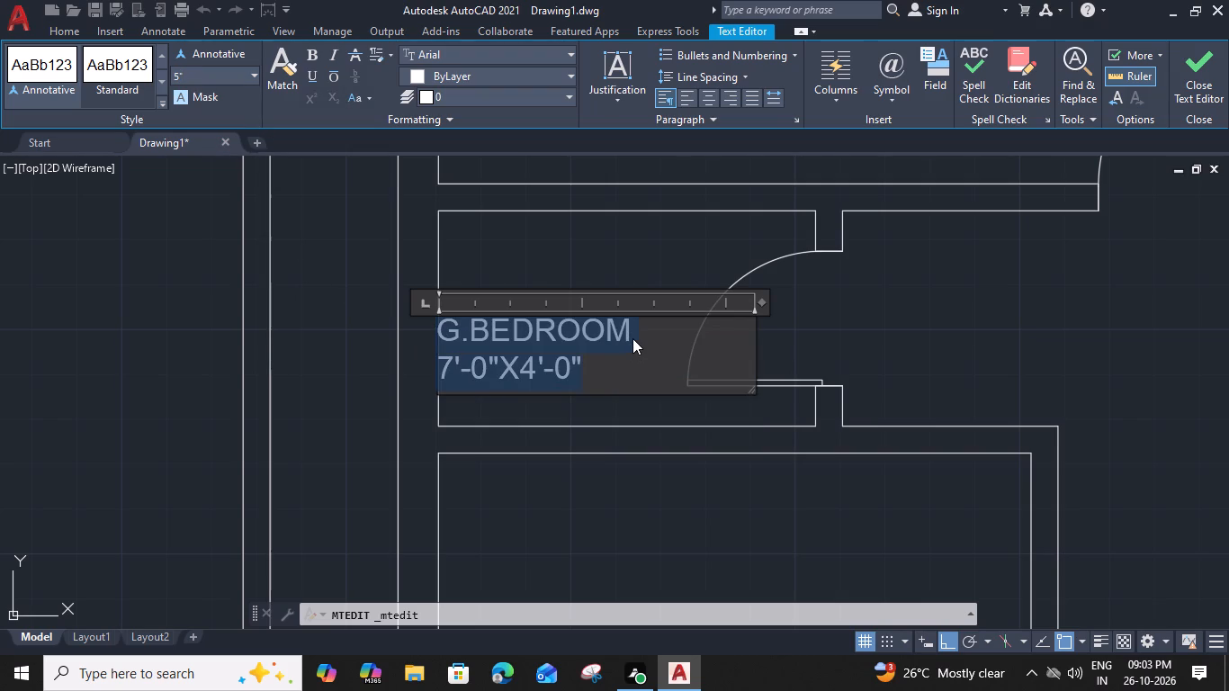
# Replace the G.BEDROOM line of the 7'-0"X4'-0" label with TOILET on its own line and narrow the text frame to fit.
pyautogui.click(632, 338)
pyautogui.moveTo(632, 338); pyautogui.dragTo(417, 334)
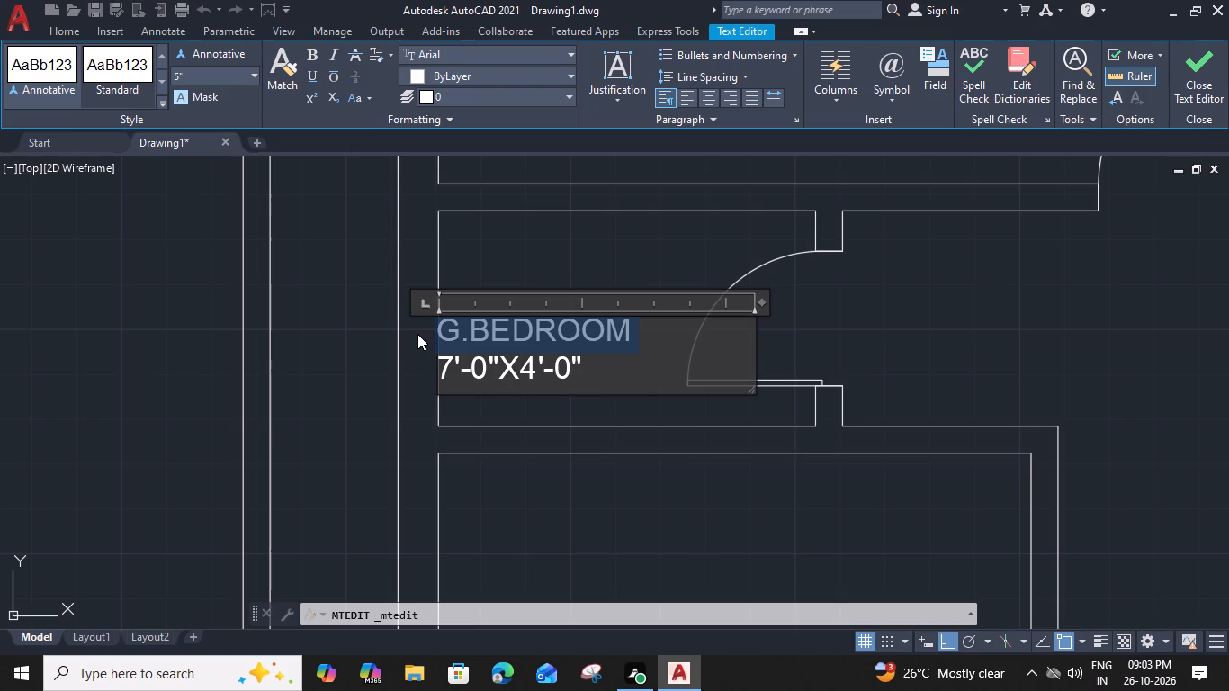
pyautogui.write('TOIL')
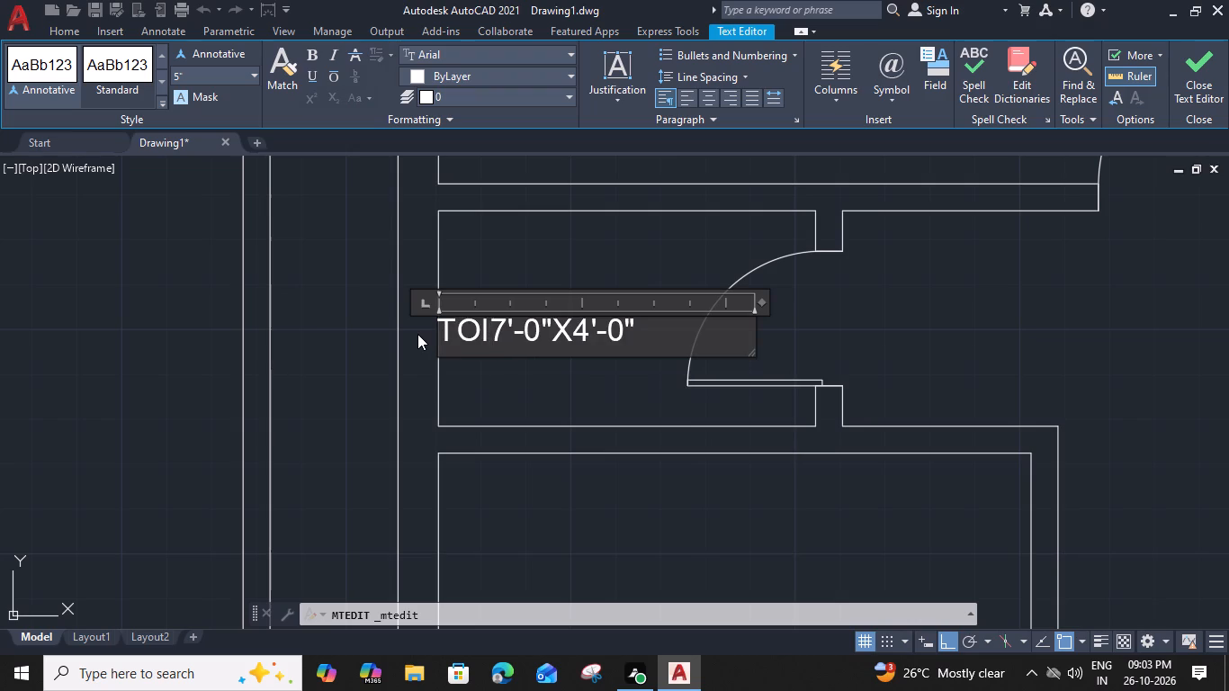
pyautogui.write('ET')
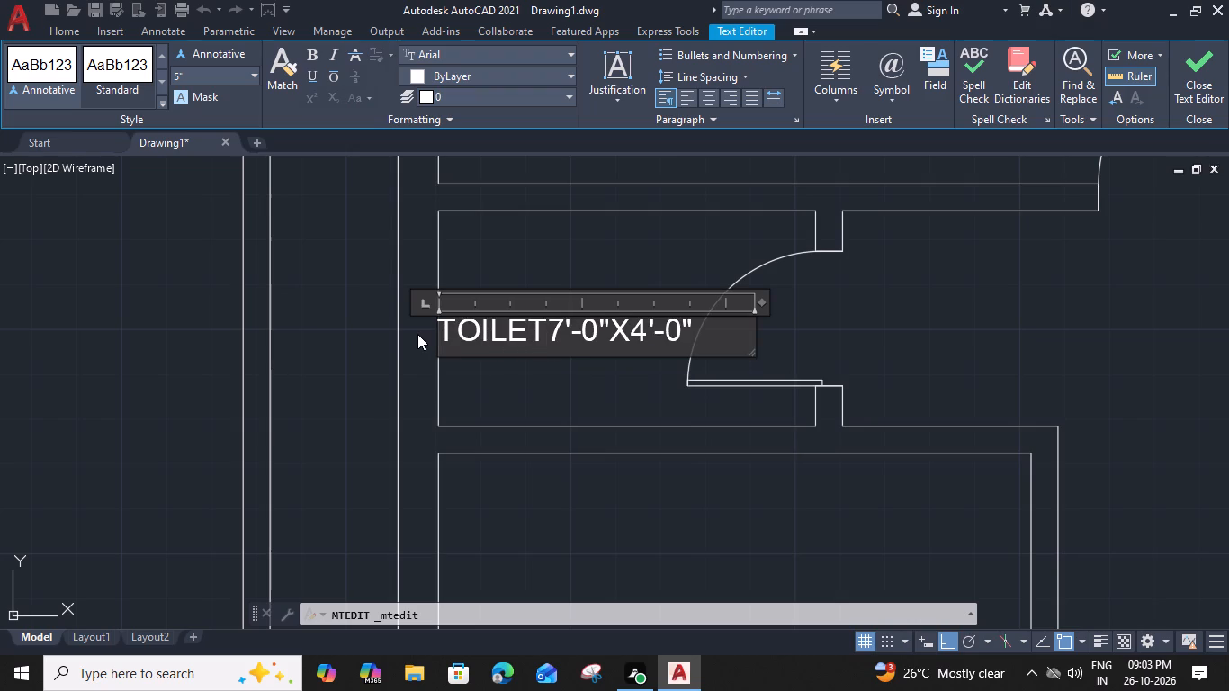
pyautogui.press('Return')
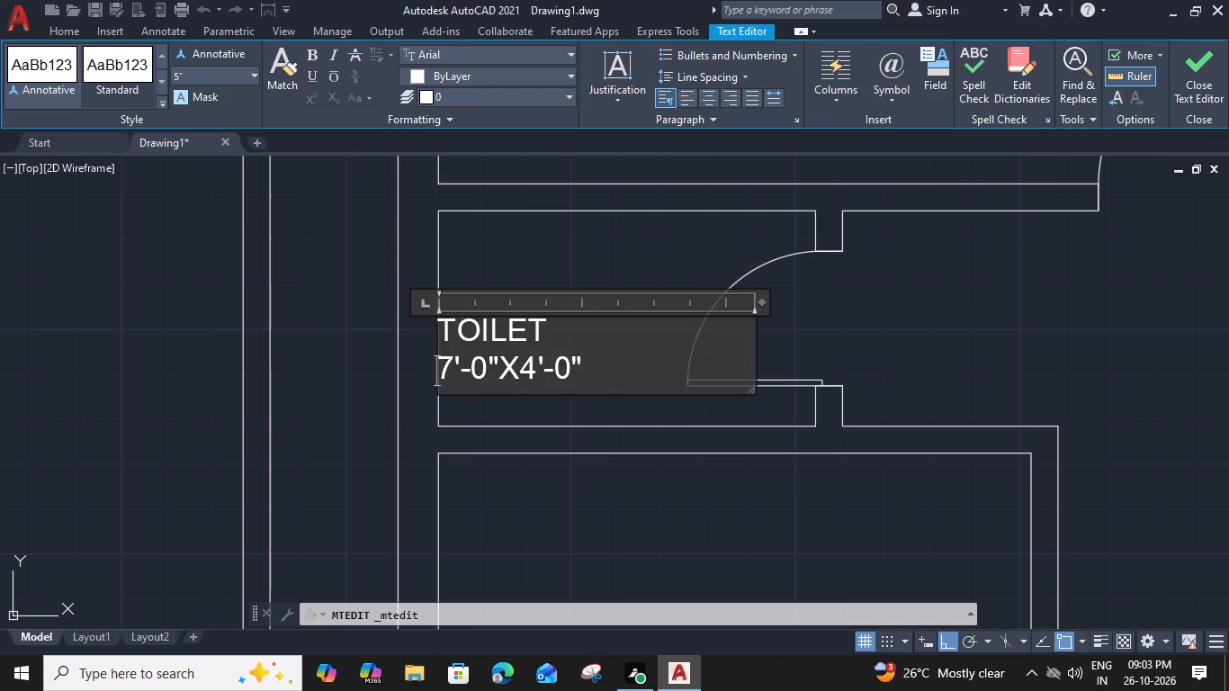
pyautogui.moveTo(761, 302); pyautogui.dragTo(575, 312)
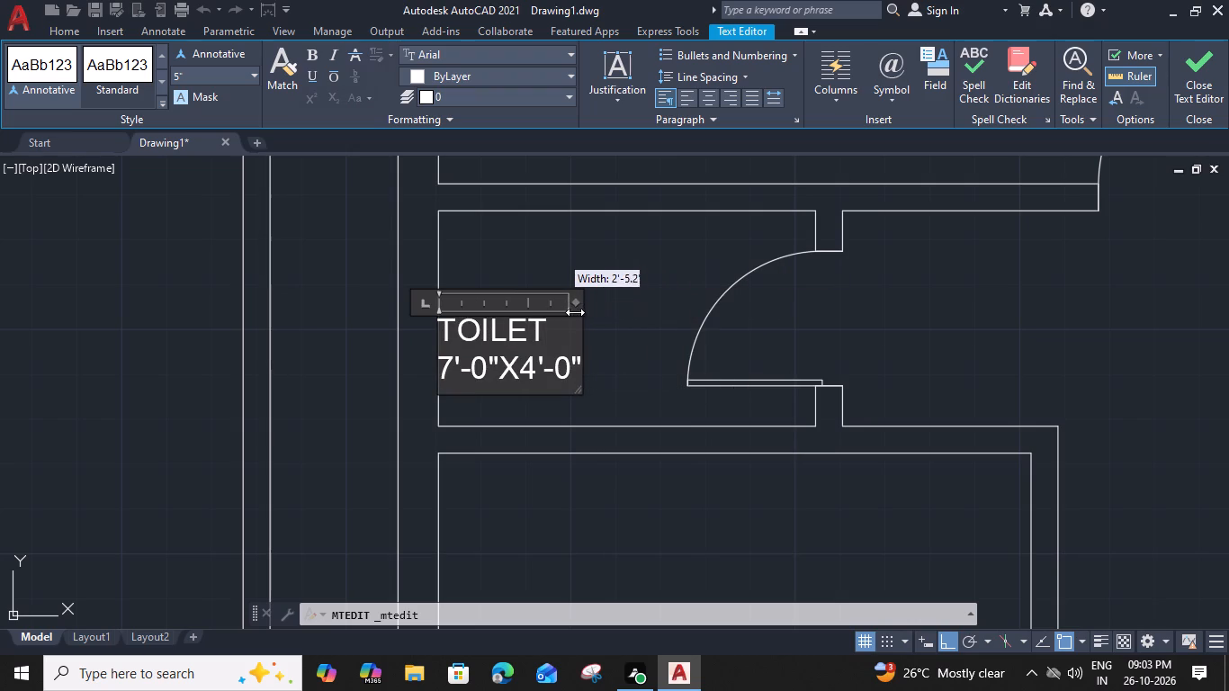
pyautogui.moveTo(575, 312); pyautogui.dragTo(597, 313)
pyautogui.click(617, 367)
# Move the 7'-0"X4'-0" TOILET label horizontally off the outer wall into the small room.
pyautogui.scroll(-1, 615, 362)
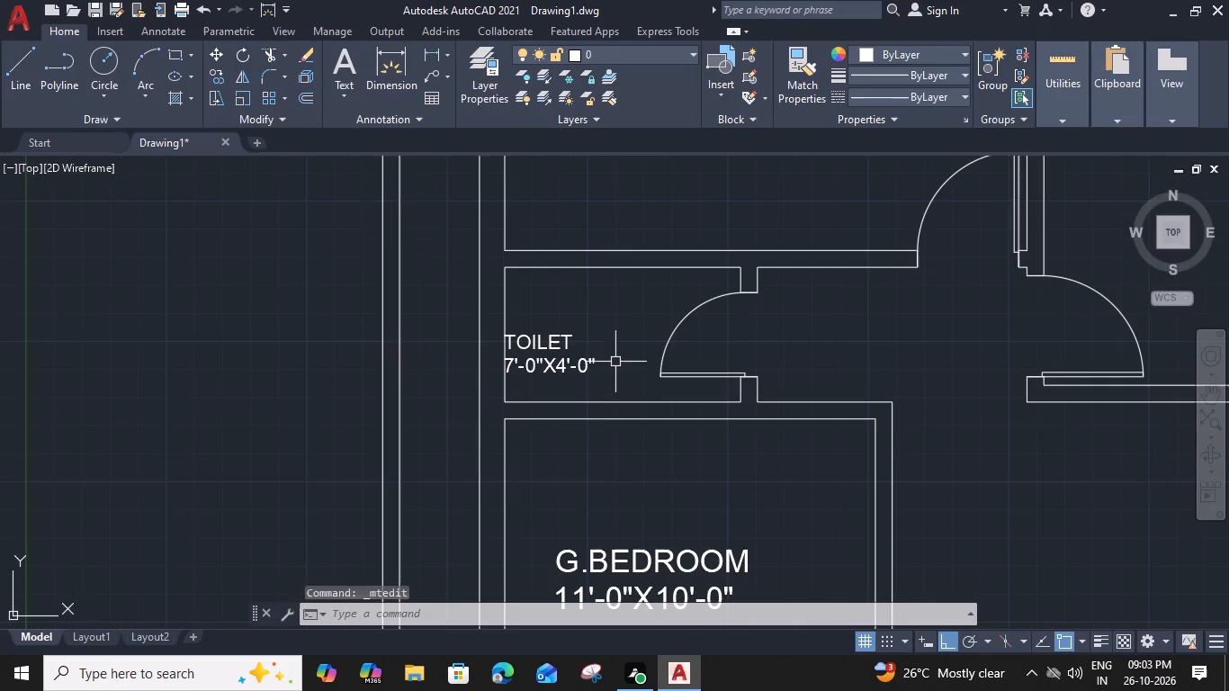
pyautogui.click(585, 363)
pyautogui.write('M')
pyautogui.press('space')
pyautogui.scroll(1, 597, 381)
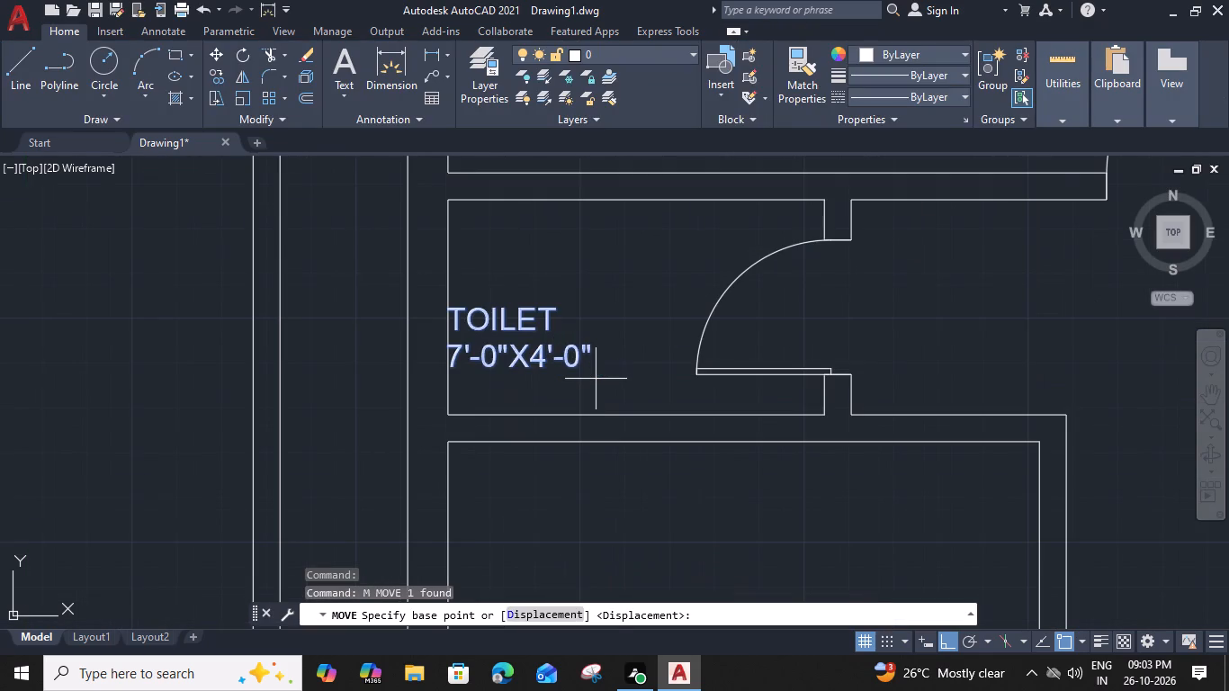
pyautogui.click(597, 364)
pyautogui.click(644, 366)
# Copy the TOILET label up into the small room between M.BEDROOM and C.BEDROOM.
pyautogui.click(603, 357)
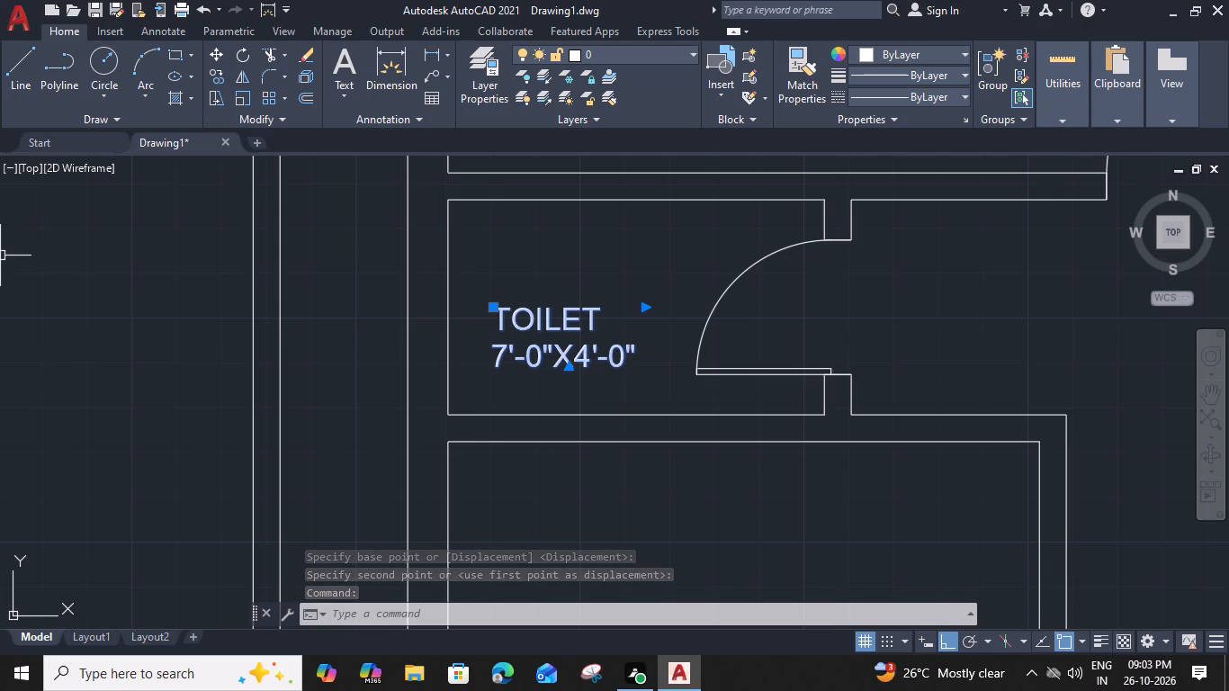
pyautogui.press('c')
pyautogui.write('O')
pyautogui.press('space')
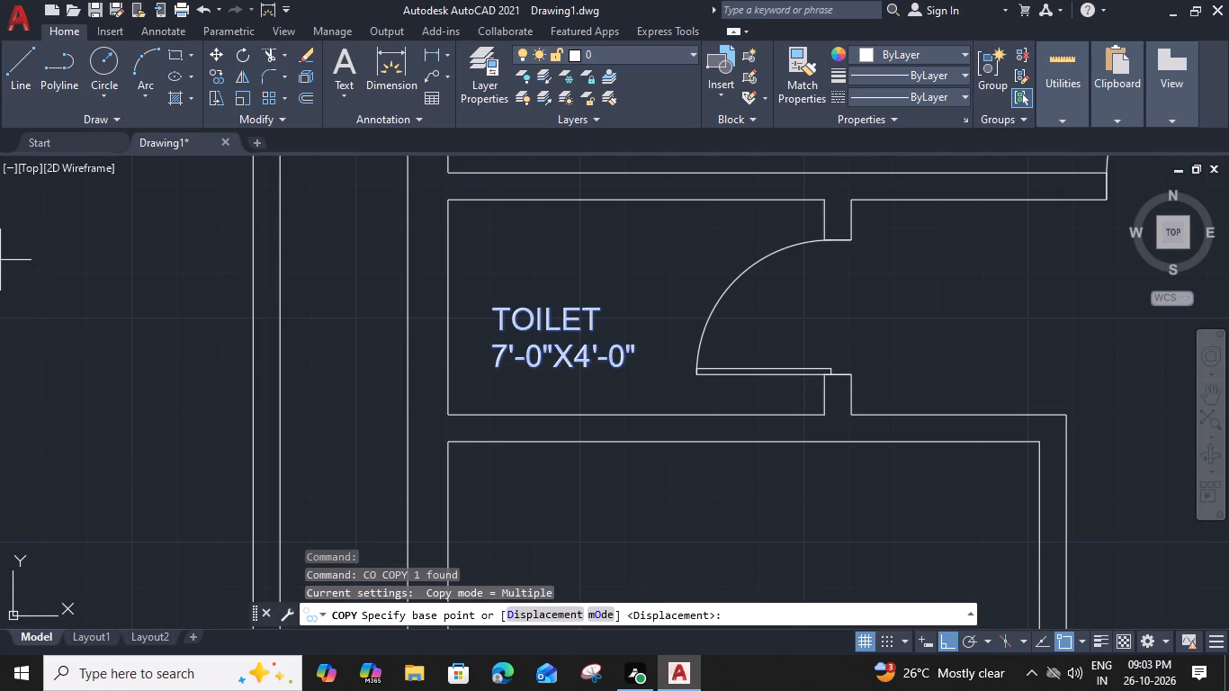
pyautogui.click(448, 307)
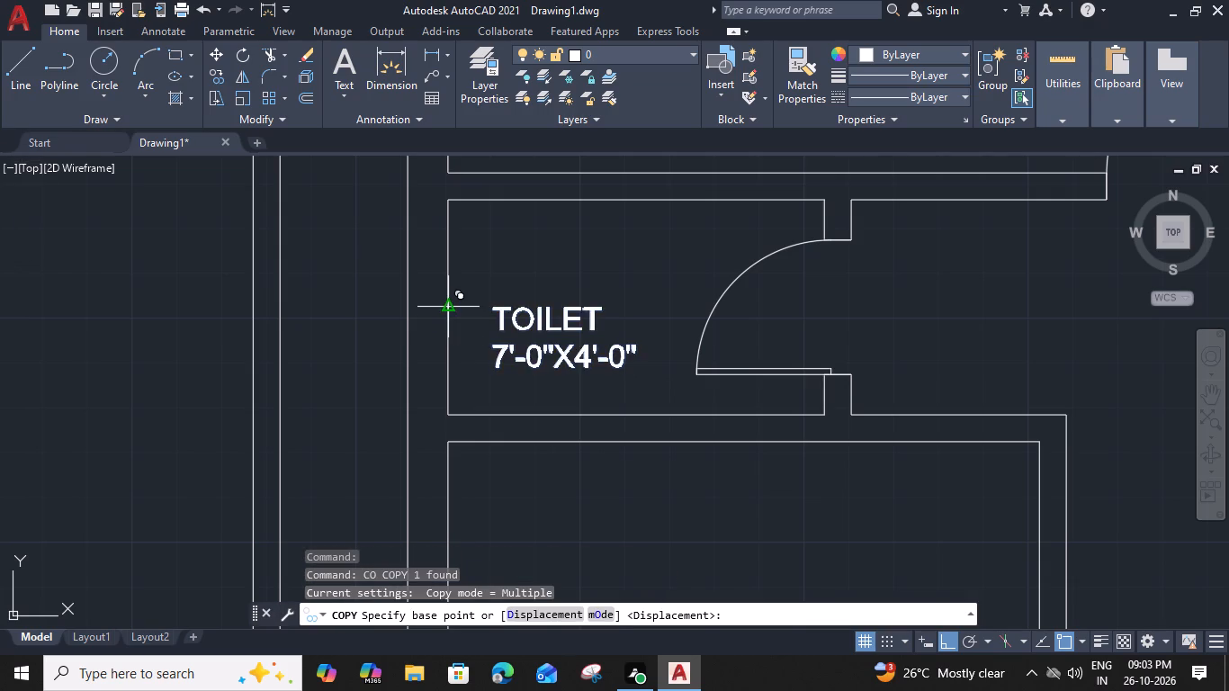
pyautogui.scroll(-3, 448, 307)
pyautogui.moveTo(579, 238); pyautogui.dragTo(545, 381, button='middle')
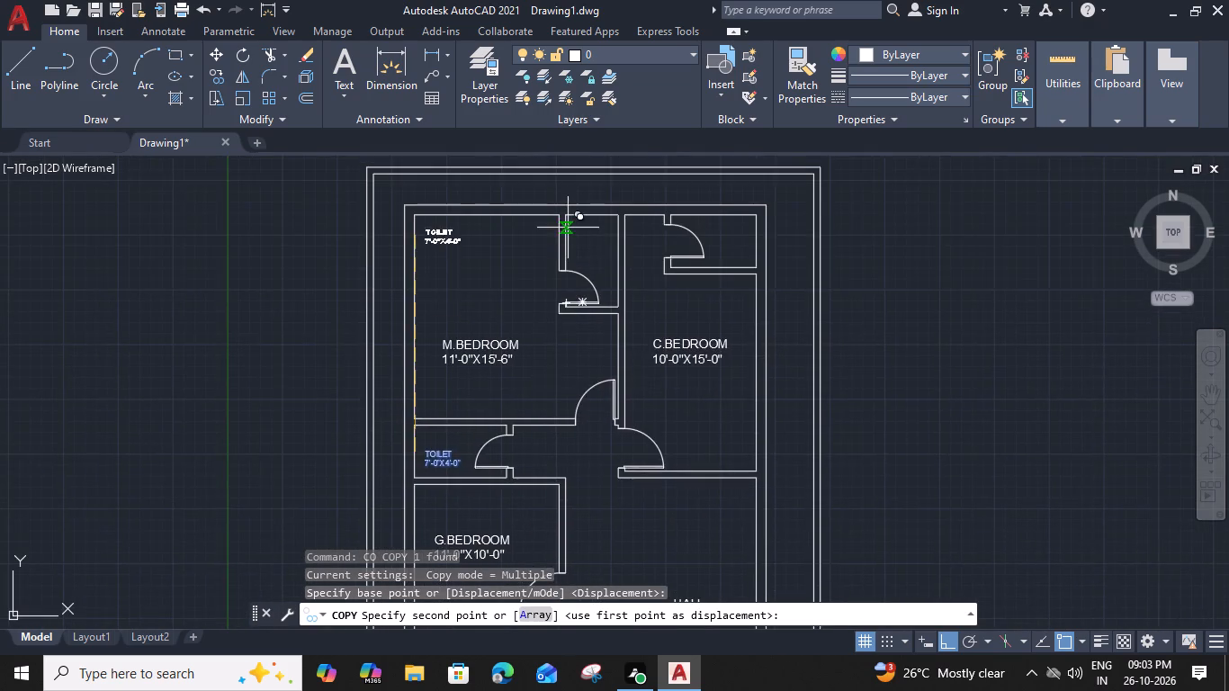
pyautogui.scroll(1, 568, 228)
pyautogui.click(562, 256)
pyautogui.press('Escape')
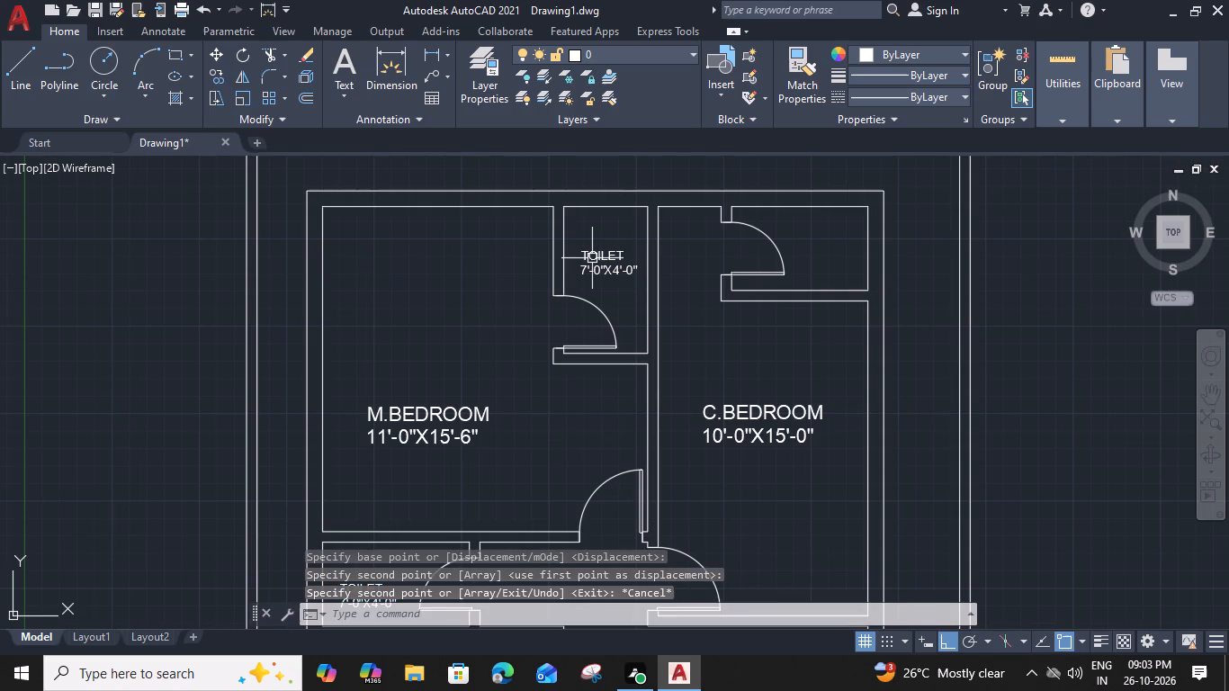
# Change the copied label beside M.BEDROOM to 4'-0"X7'-0" and indent TOILET to centre it over the dimensions.
pyautogui.doubleClick(592, 258)
pyautogui.press('Escape')
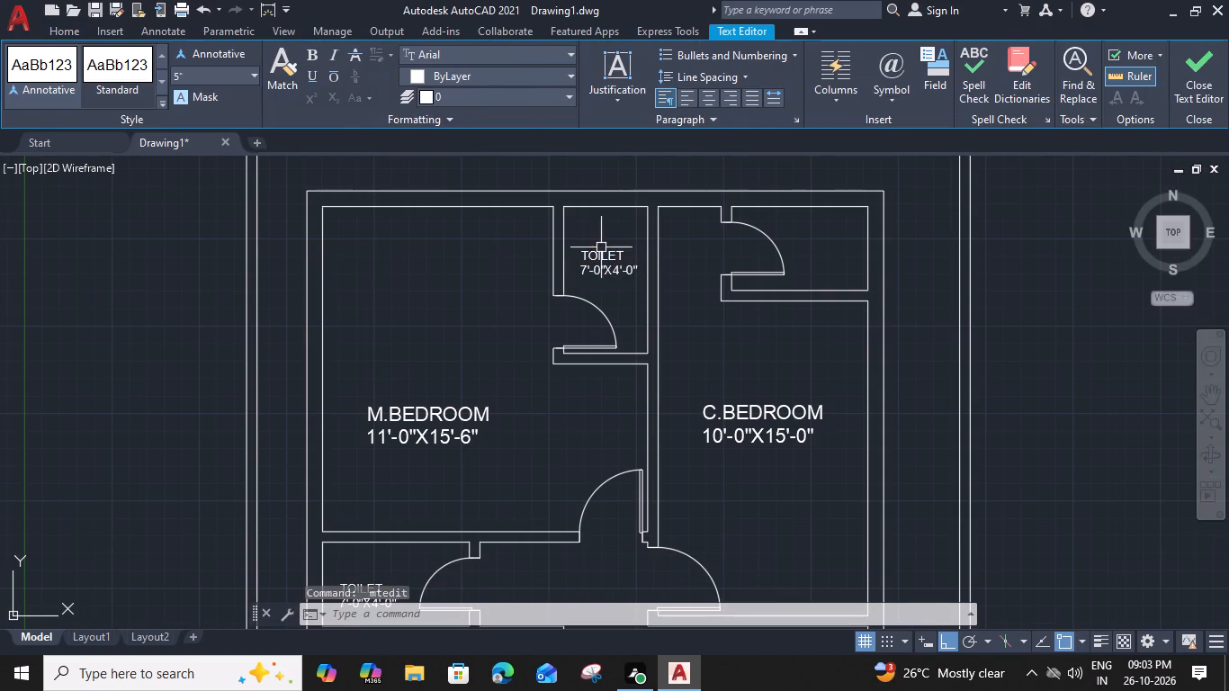
pyautogui.scroll(2, 602, 250)
pyautogui.doubleClick(602, 260)
pyautogui.scroll(1, 579, 305)
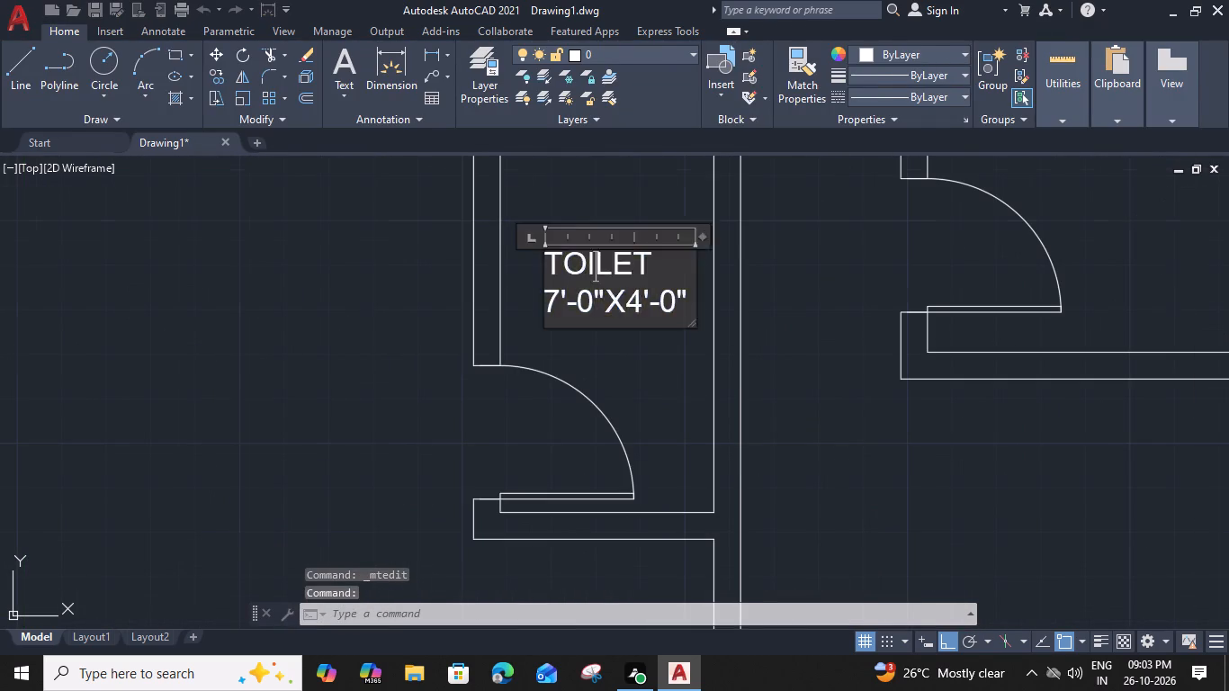
pyautogui.moveTo(542, 291); pyautogui.dragTo(518, 291)
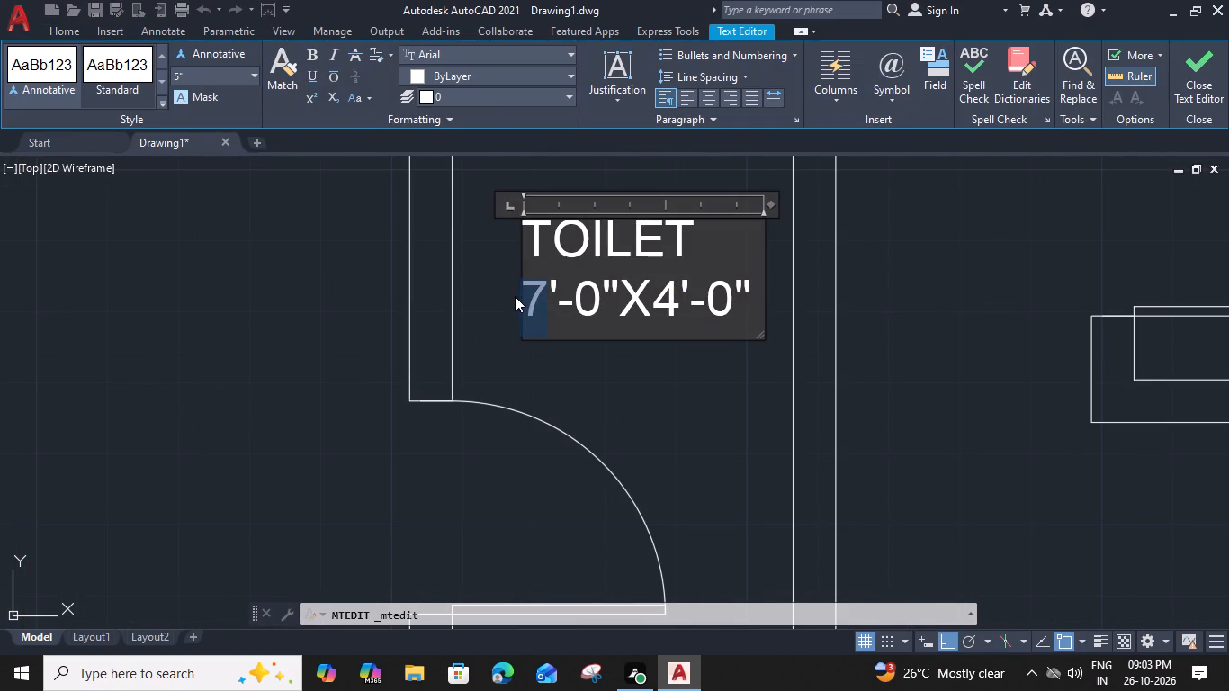
pyautogui.press('4')
pyautogui.moveTo(662, 304); pyautogui.dragTo(679, 306)
pyautogui.press('7')
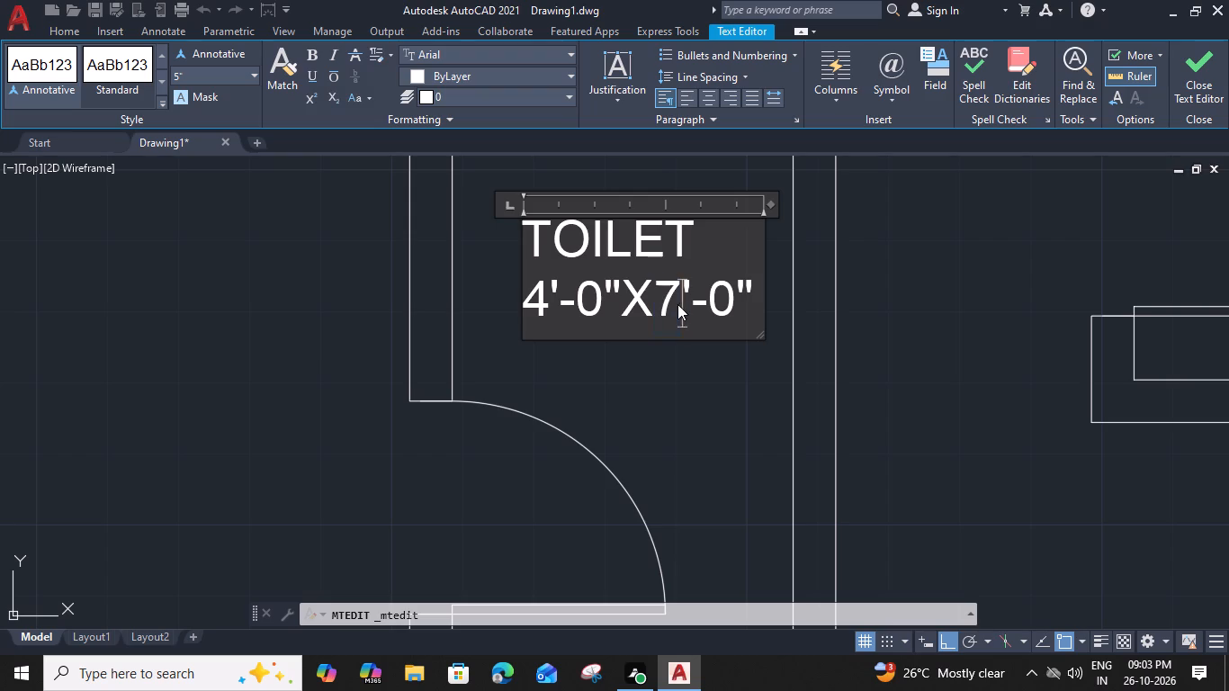
pyautogui.click(532, 247)
pyautogui.press('space')
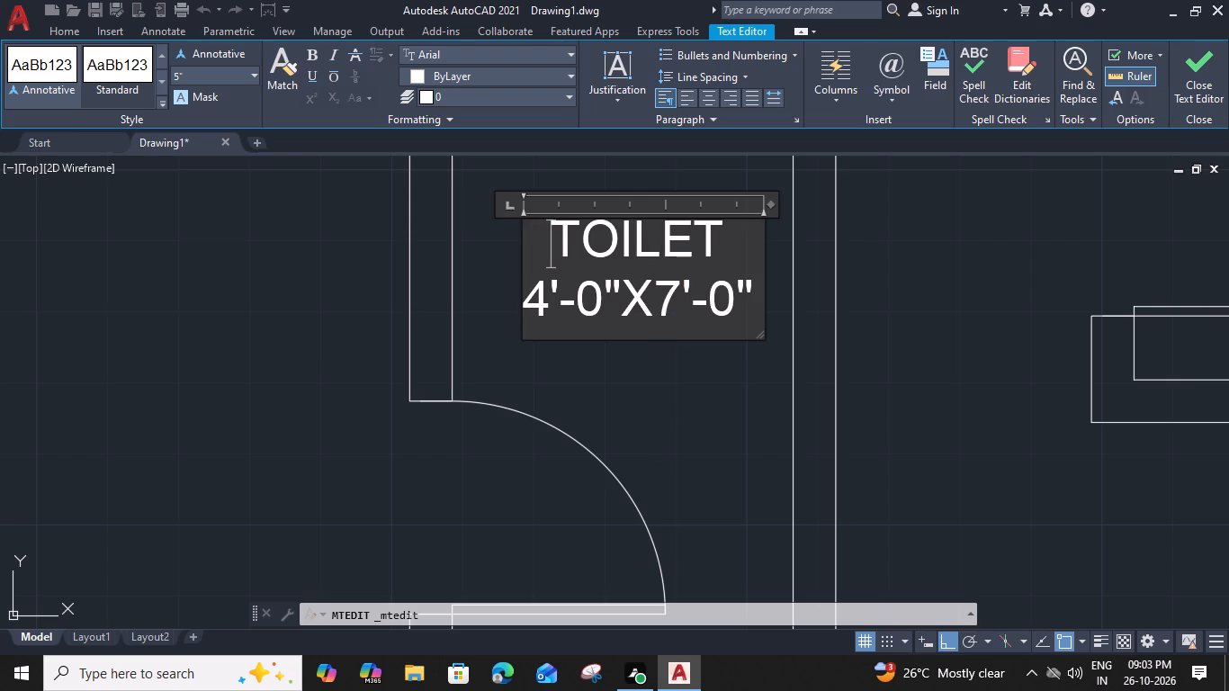
pyautogui.press('space')
pyautogui.click(707, 387)
# Copy the 4'-0"X7'-0" TOILET label horizontally into the small room above C.BEDROOM, clear of its door swing.
pyautogui.scroll(-1, 707, 387)
pyautogui.click(686, 323)
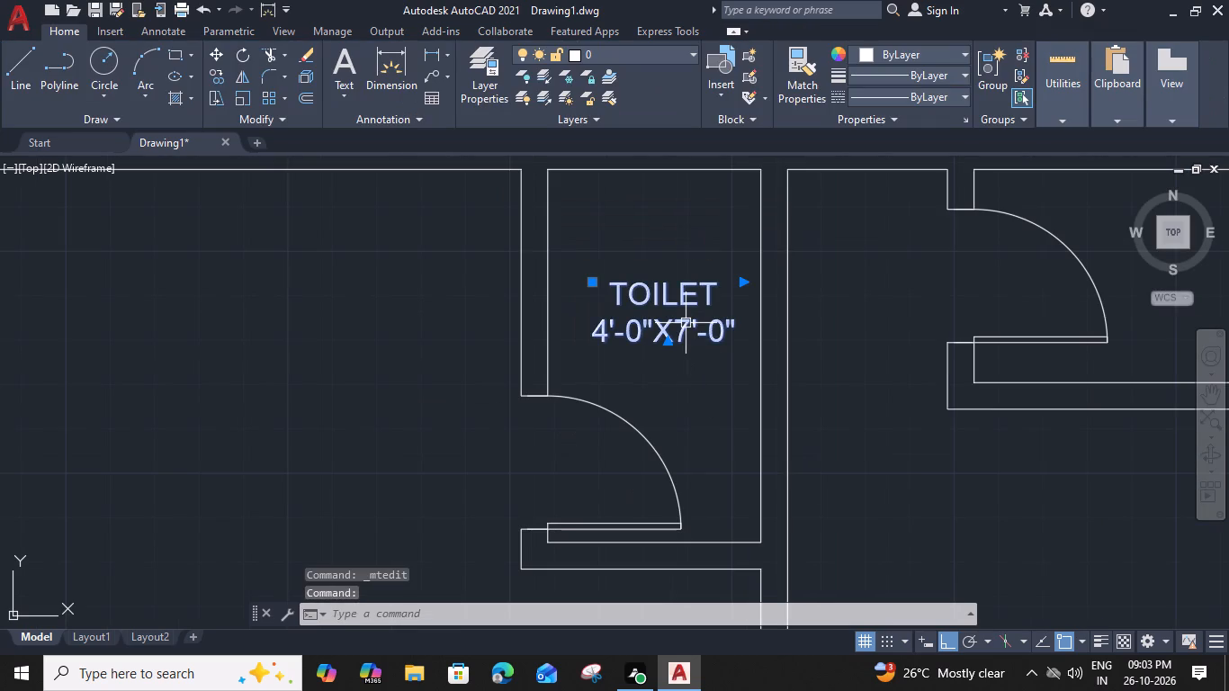
pyautogui.write('CO')
pyautogui.press('space')
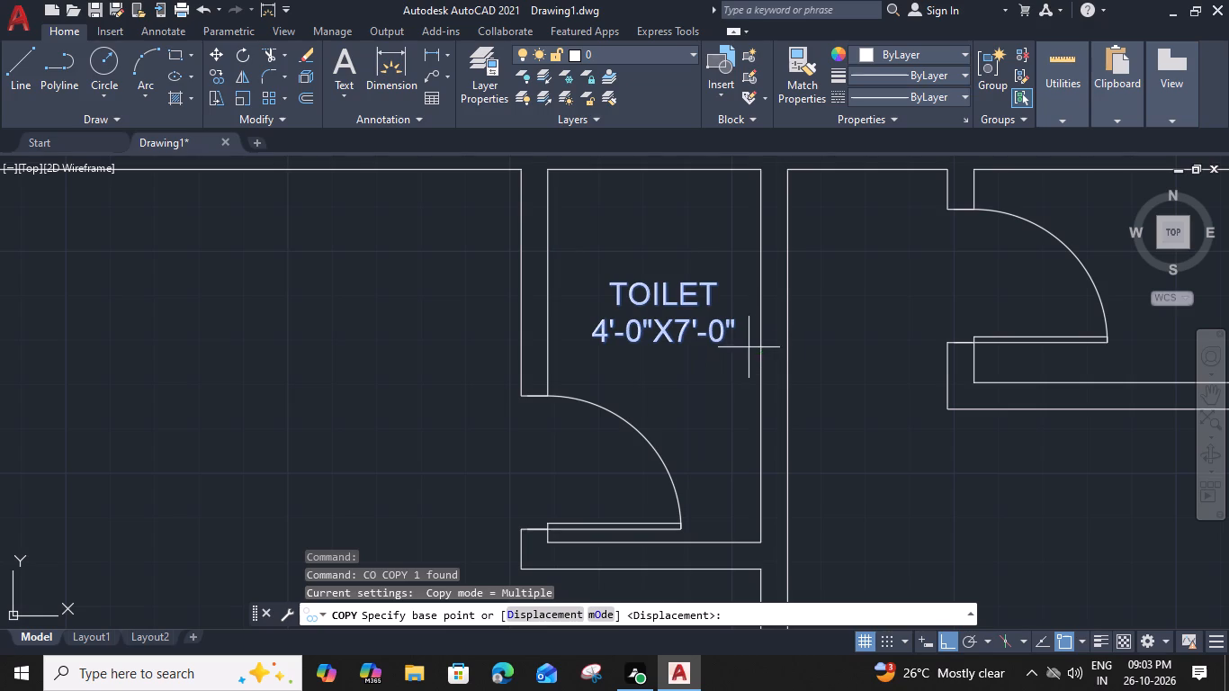
pyautogui.click(737, 342)
pyautogui.moveTo(882, 344); pyautogui.dragTo(526, 349, button='middle')
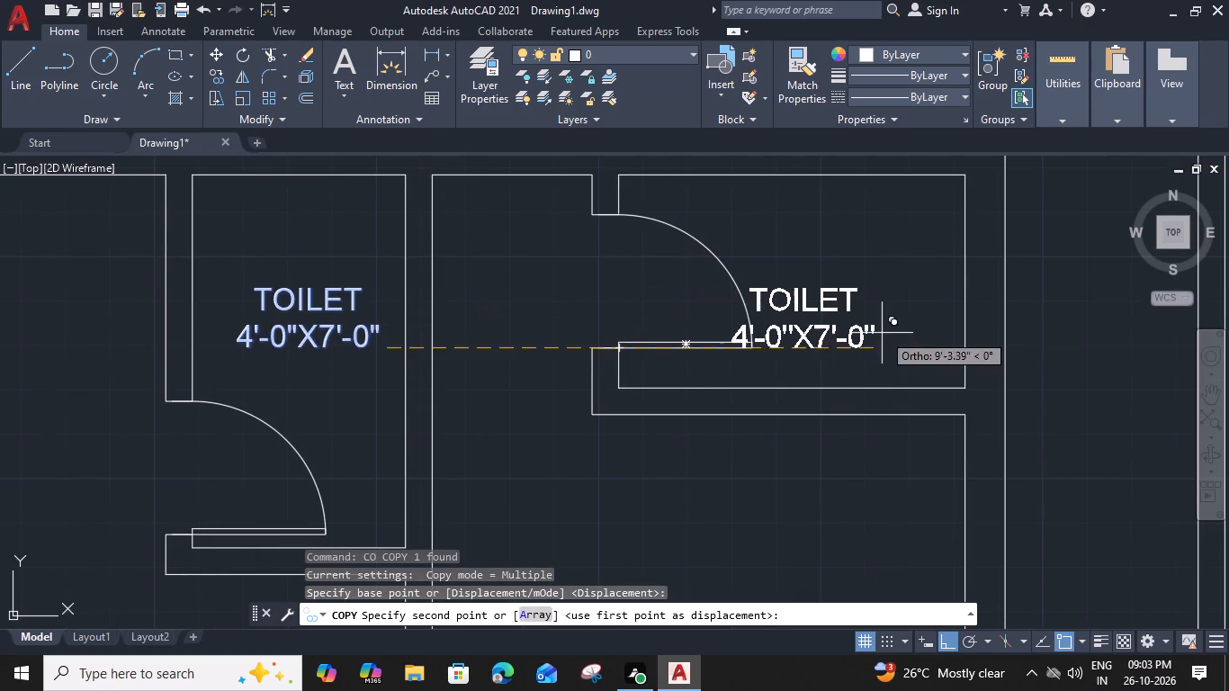
pyautogui.click(943, 337)
pyautogui.press('Escape')
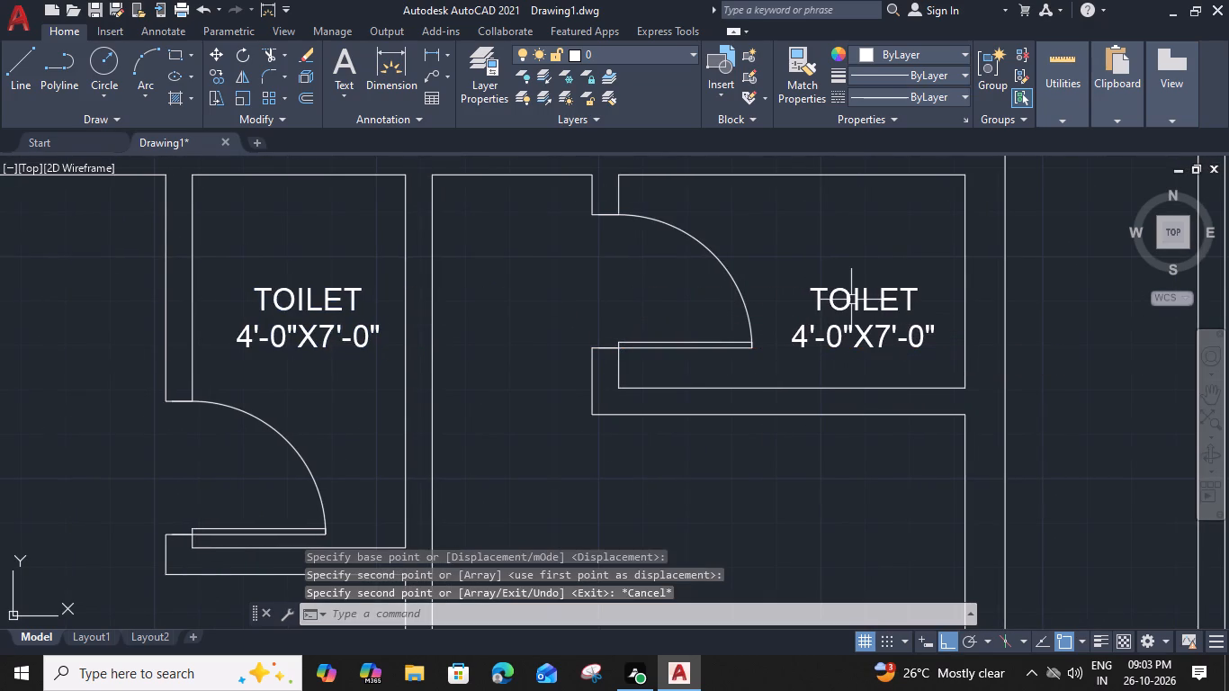
# Change the dimensions in the TOILET label above C.BEDROOM to 6'-6"X4'-0".
pyautogui.doubleClick(844, 289)
pyautogui.scroll(1, 820, 337)
pyautogui.moveTo(801, 339); pyautogui.dragTo(760, 332)
pyautogui.press('6')
pyautogui.moveTo(842, 349); pyautogui.dragTo(831, 350)
pyautogui.press('6')
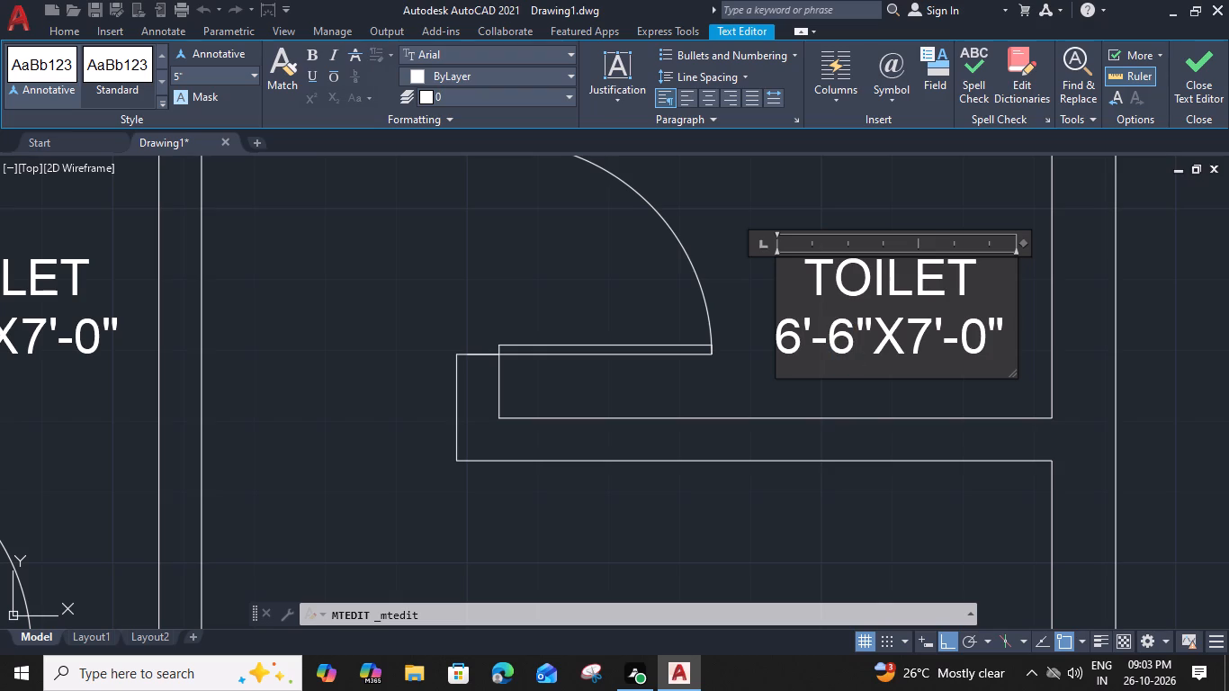
pyautogui.moveTo(929, 327); pyautogui.dragTo(911, 327)
pyautogui.press('4')
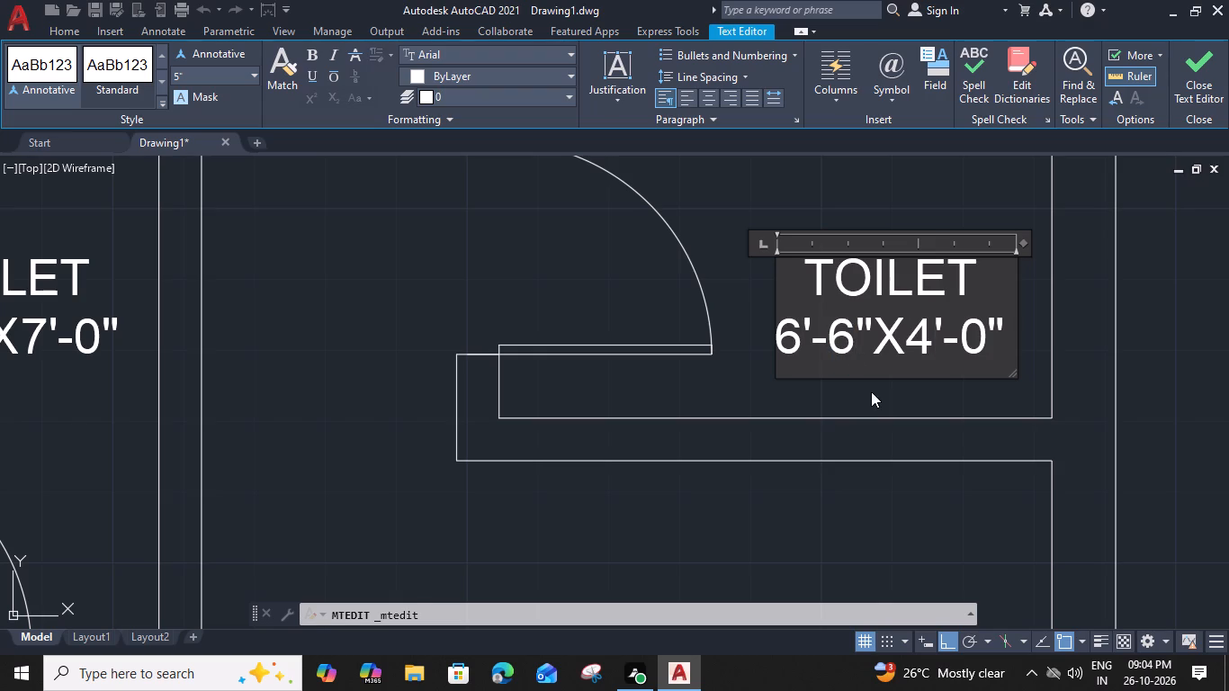
pyautogui.click(871, 391)
# Offset the outer line of the hall's front wall, beside the entrance door, 18'6" outward below the building.
pyautogui.scroll(-2, 869, 387)
pyautogui.scroll(-1, 523, 429)
pyautogui.moveTo(518, 429); pyautogui.dragTo(607, 319, button='middle')
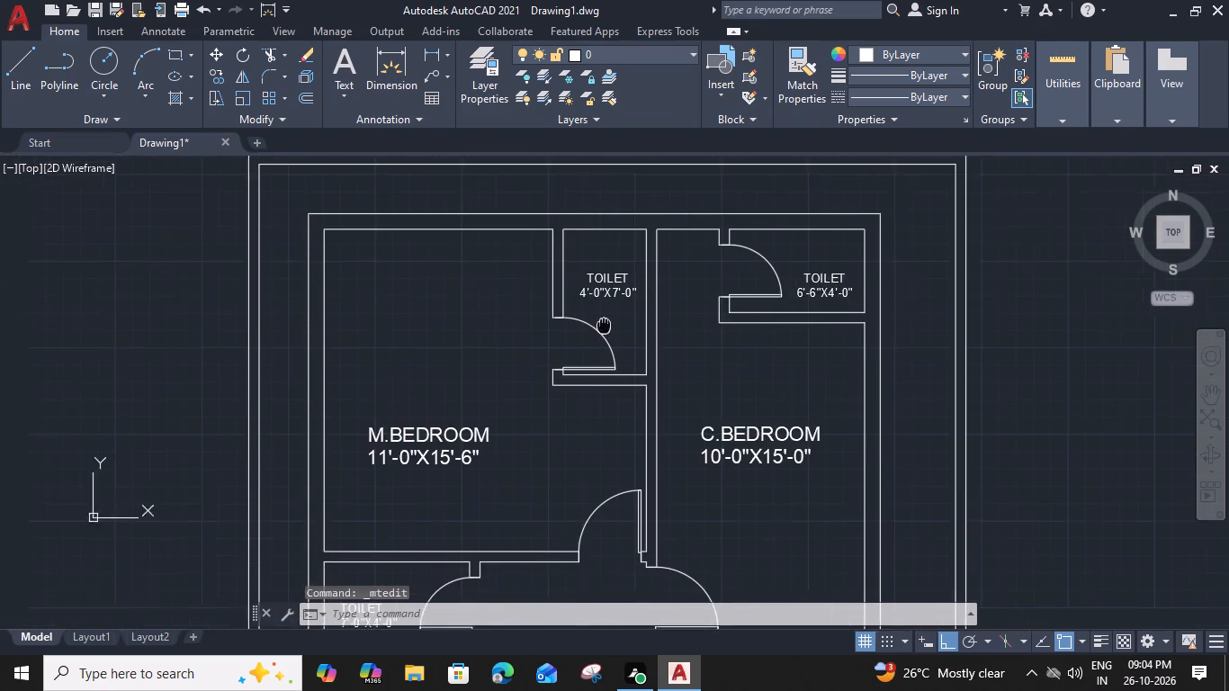
pyautogui.moveTo(607, 319); pyautogui.dragTo(611, 313, button='middle')
pyautogui.scroll(-1, 623, 346)
pyautogui.moveTo(632, 436); pyautogui.dragTo(631, 340, button='middle')
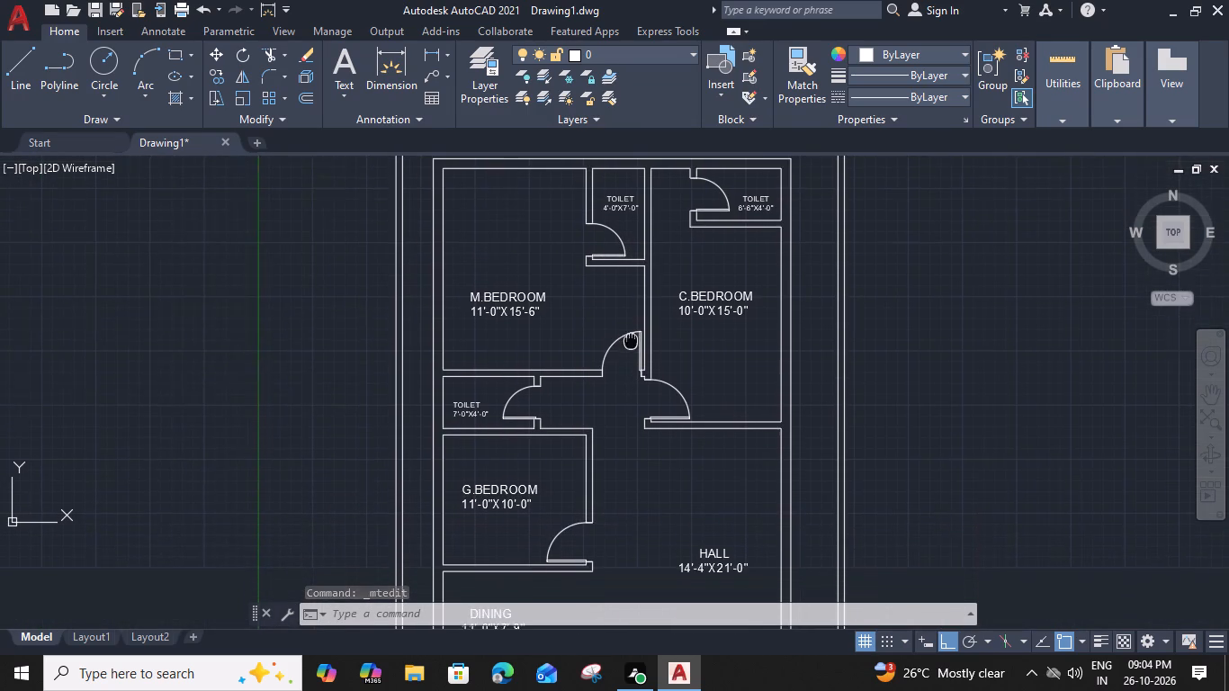
pyautogui.moveTo(631, 340); pyautogui.dragTo(630, 310, button='middle')
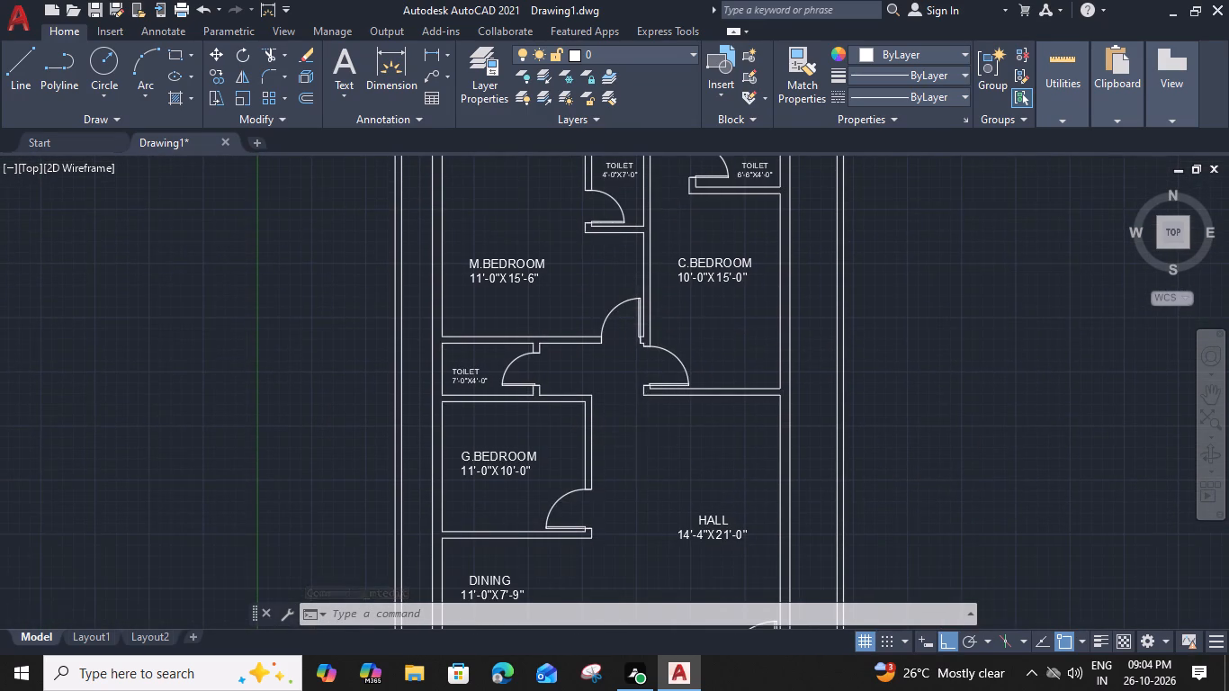
pyautogui.scroll(-1, 645, 446)
pyautogui.moveTo(645, 446); pyautogui.dragTo(644, 342, button='middle')
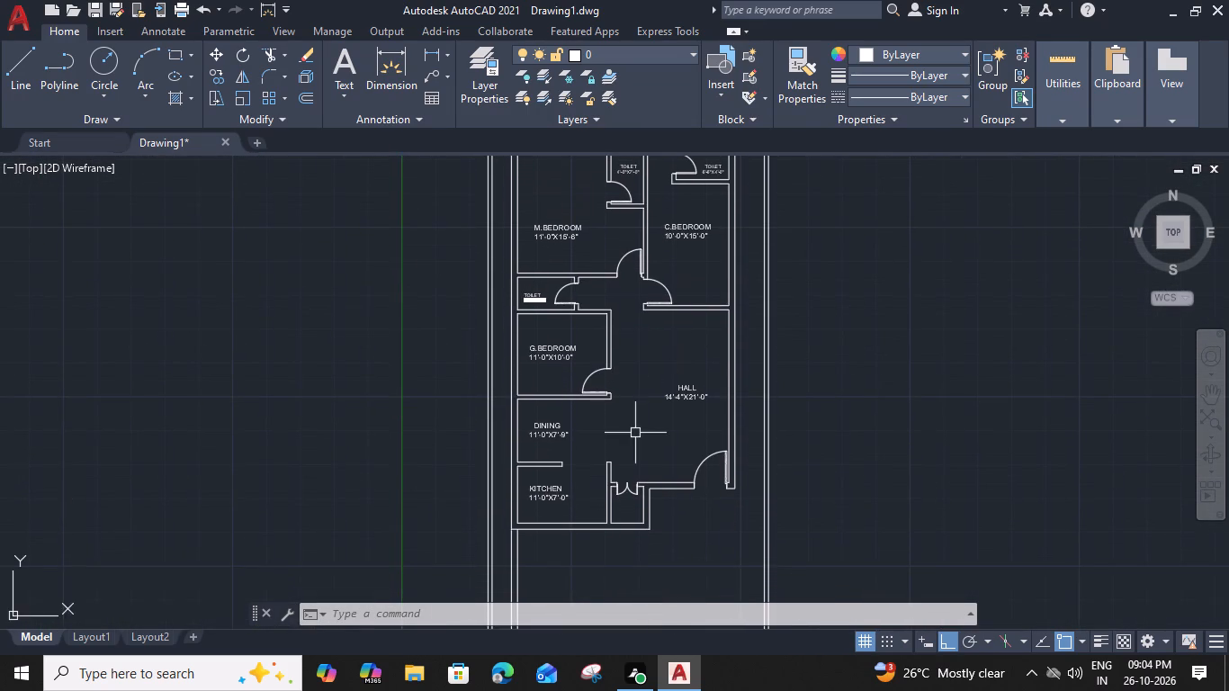
pyautogui.moveTo(633, 452); pyautogui.dragTo(641, 334, button='middle')
pyautogui.moveTo(589, 507); pyautogui.dragTo(593, 469, button='middle')
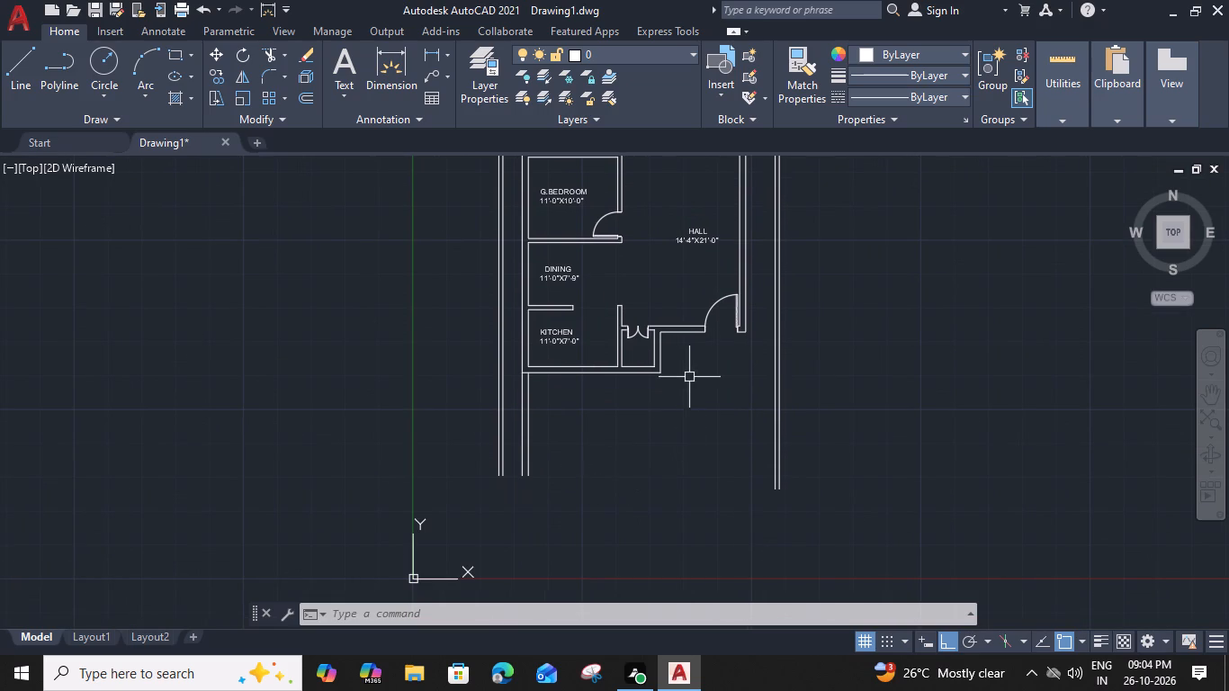
pyautogui.click(684, 333)
pyautogui.write('O')
pyautogui.press('space')
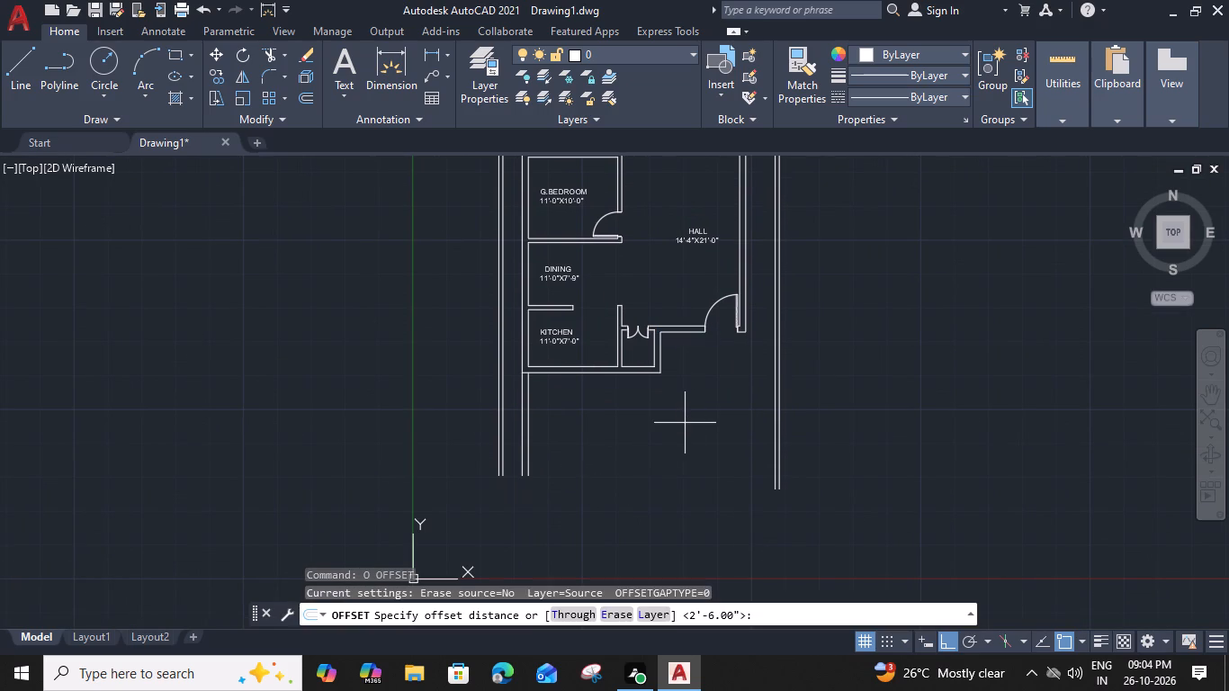
pyautogui.press('1')
pyautogui.write("8'")
pyautogui.press('6')
pyautogui.hotkey('shift', '"')
pyautogui.press('Return')
pyautogui.click(686, 491)
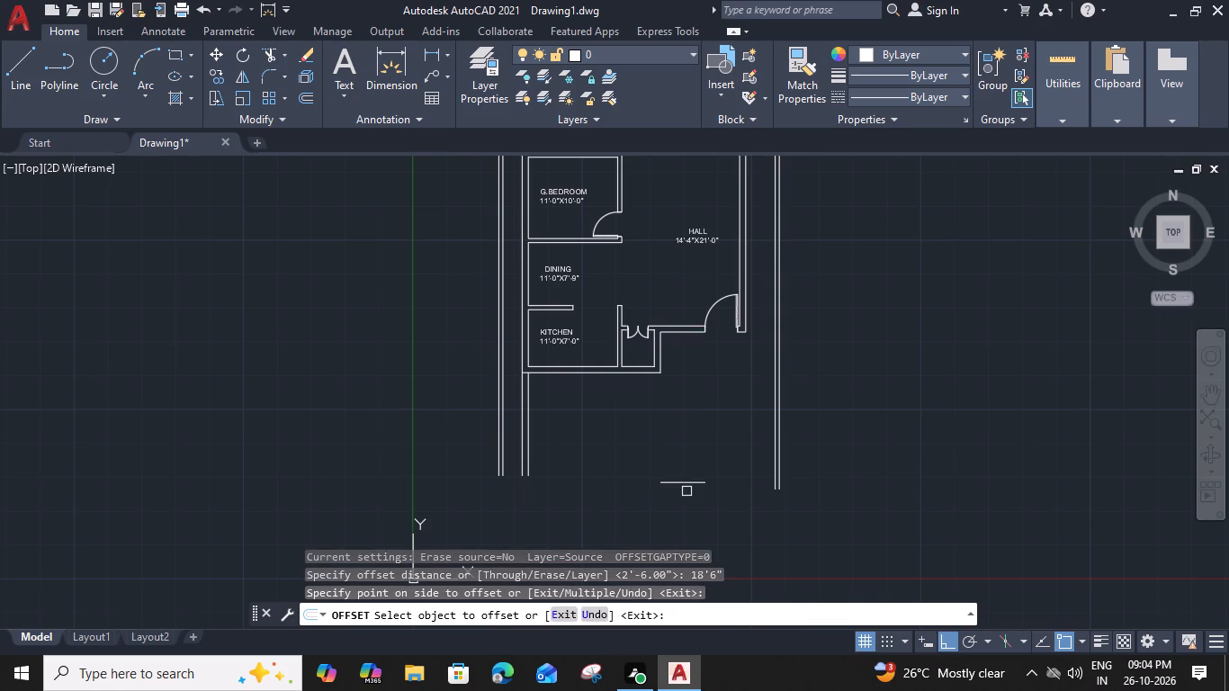
pyautogui.press('Escape')
# Extend the offset front line to the inner line of the boundary wall on the hall side.
pyautogui.write('EX')
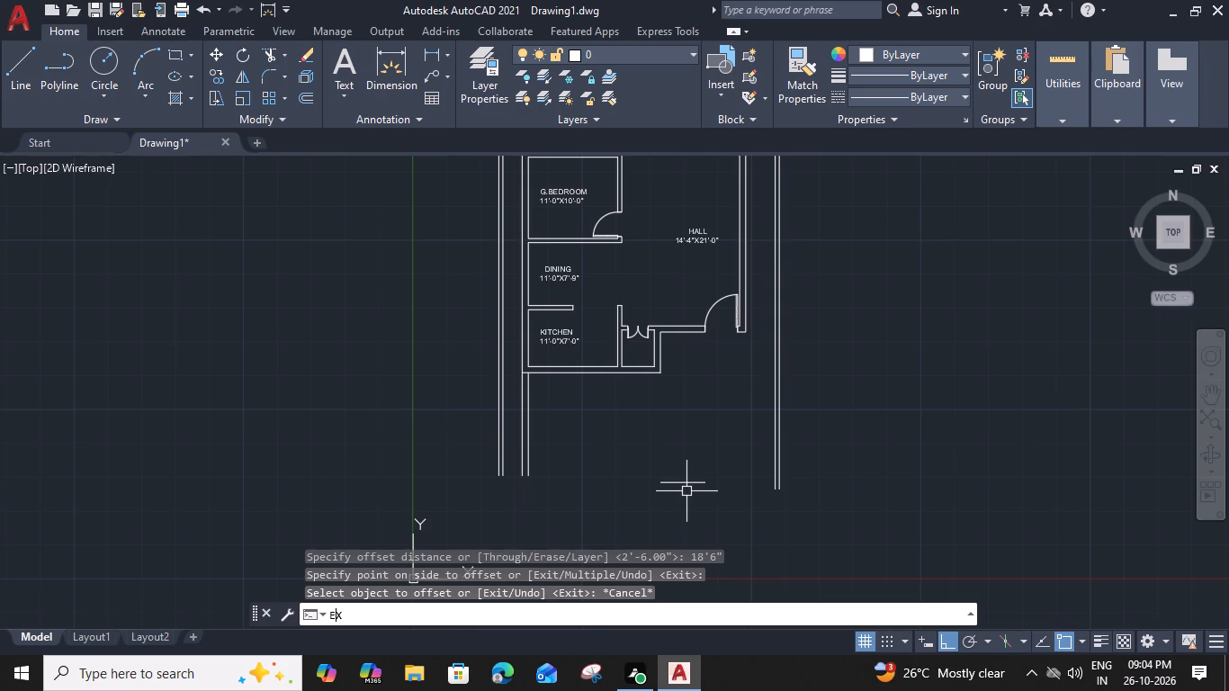
pyautogui.press('space')
pyautogui.click(692, 482)
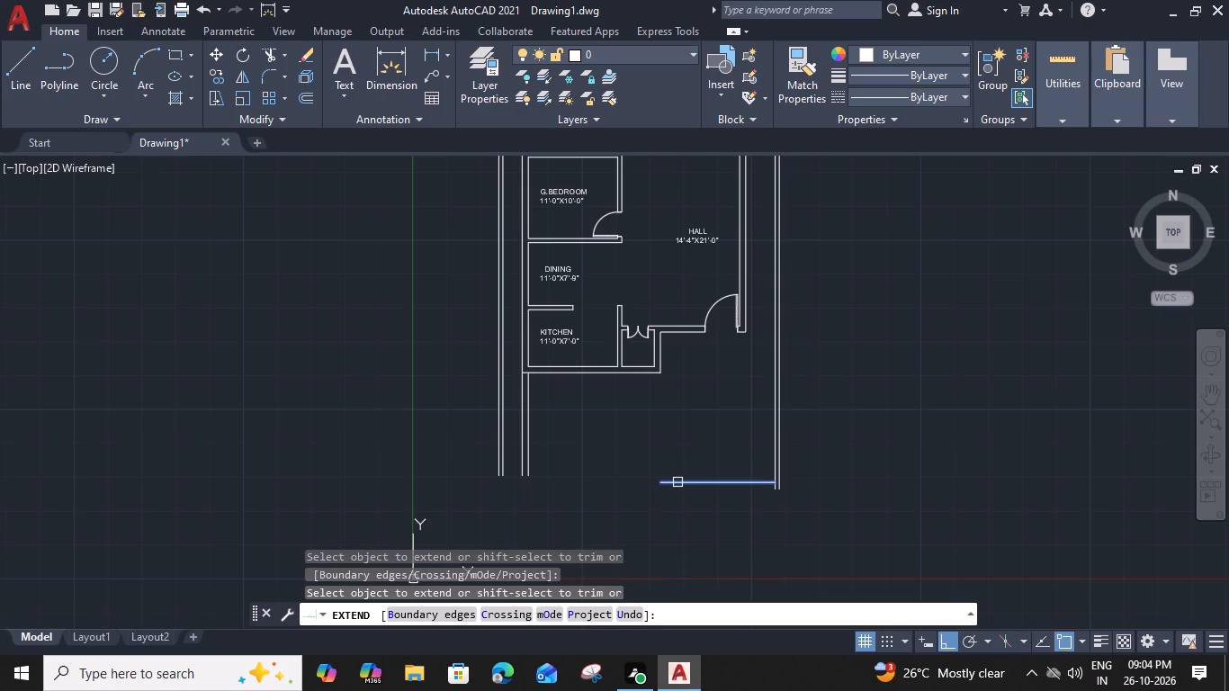
pyautogui.press('Escape')
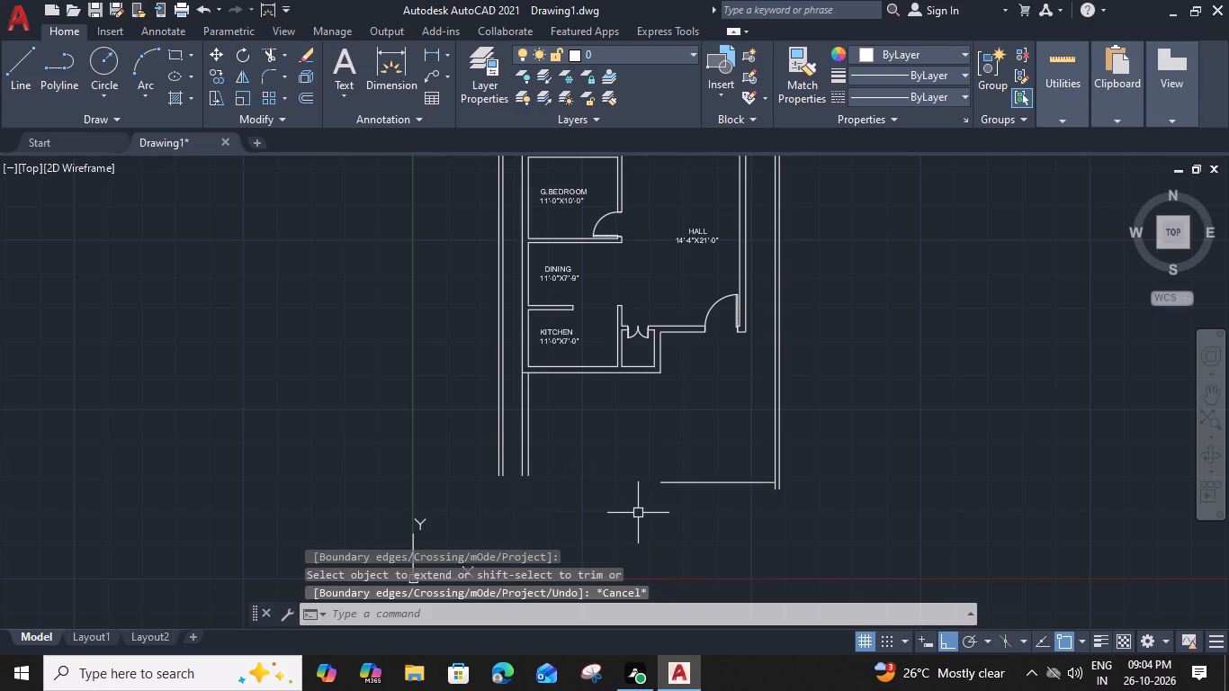
# Fillet the front line with the outer boundary line on the kitchen side into a square corner.
pyautogui.moveTo(686, 489); pyautogui.dragTo(706, 482, button='middle')
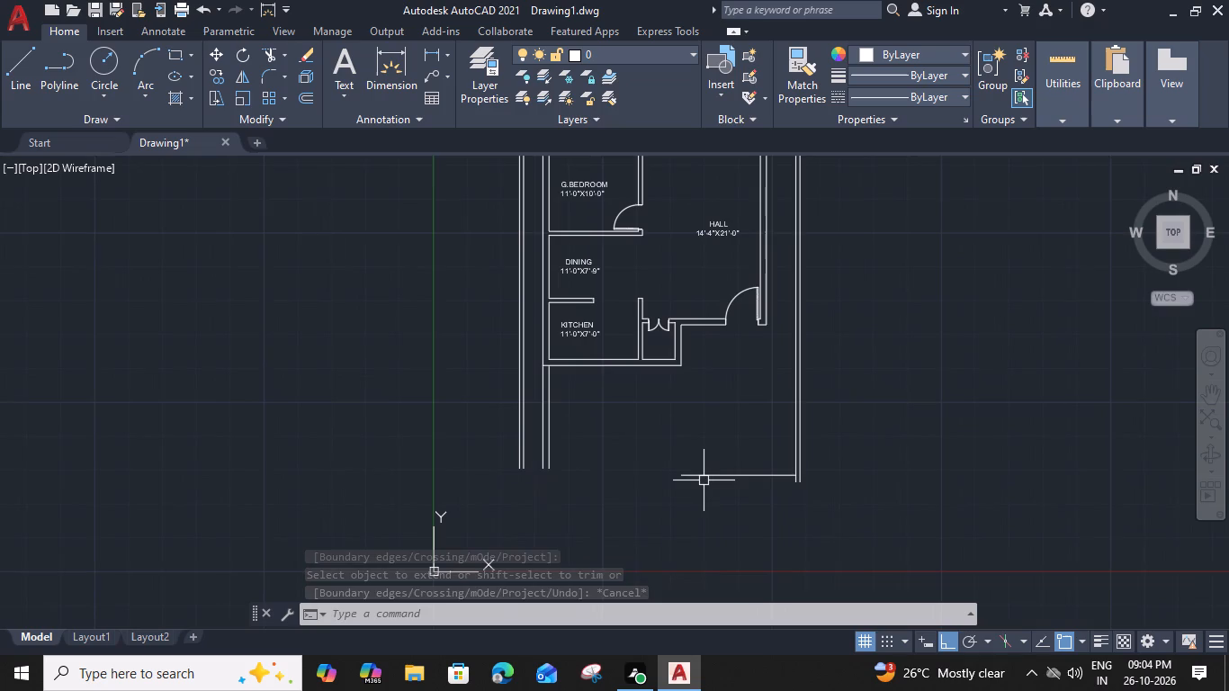
pyautogui.write('F')
pyautogui.press('space')
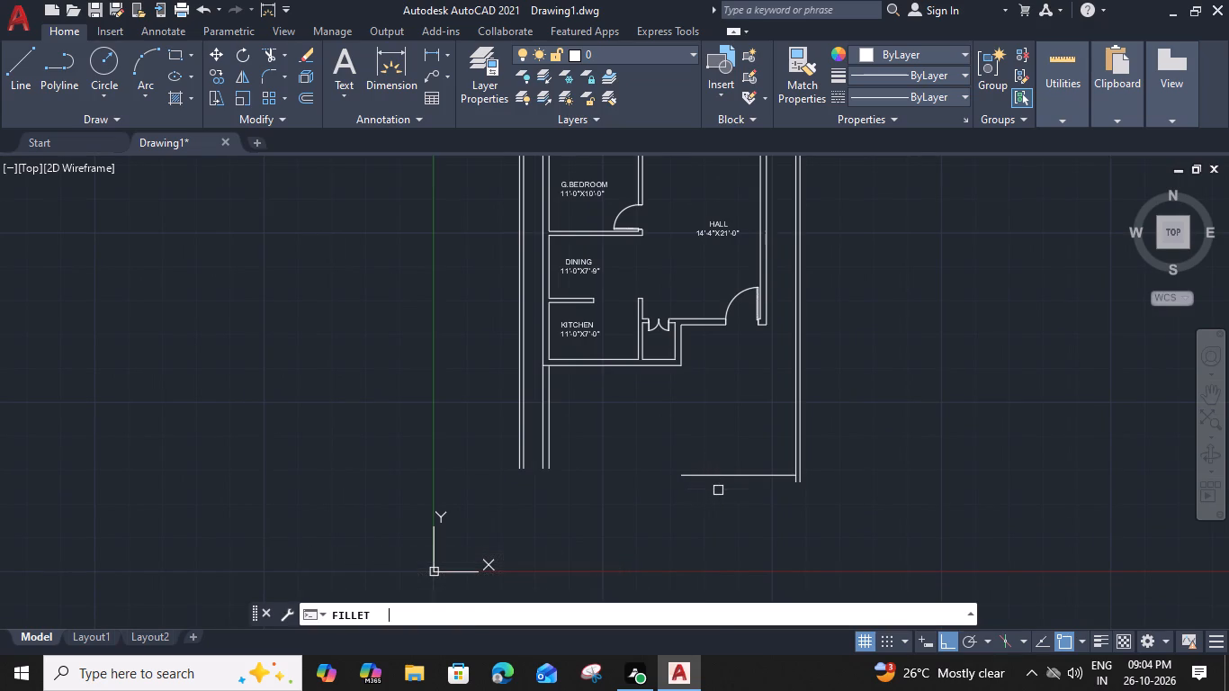
pyautogui.click(719, 477)
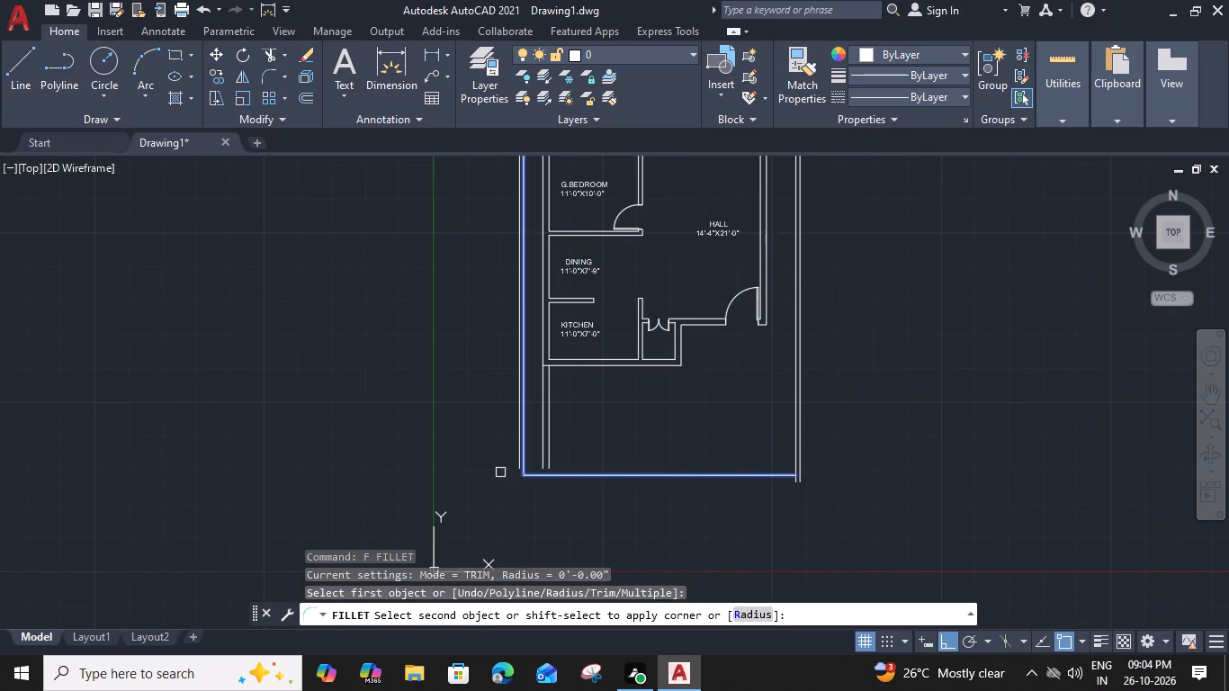
pyautogui.click(517, 468)
pyautogui.press('Escape')
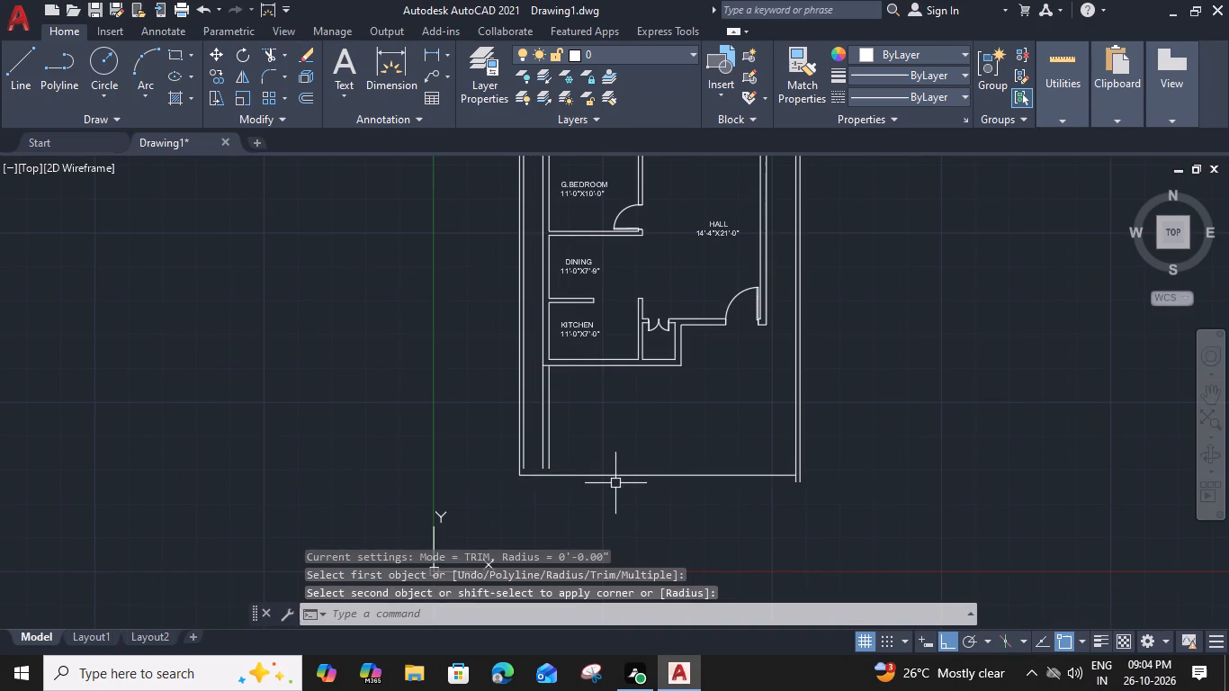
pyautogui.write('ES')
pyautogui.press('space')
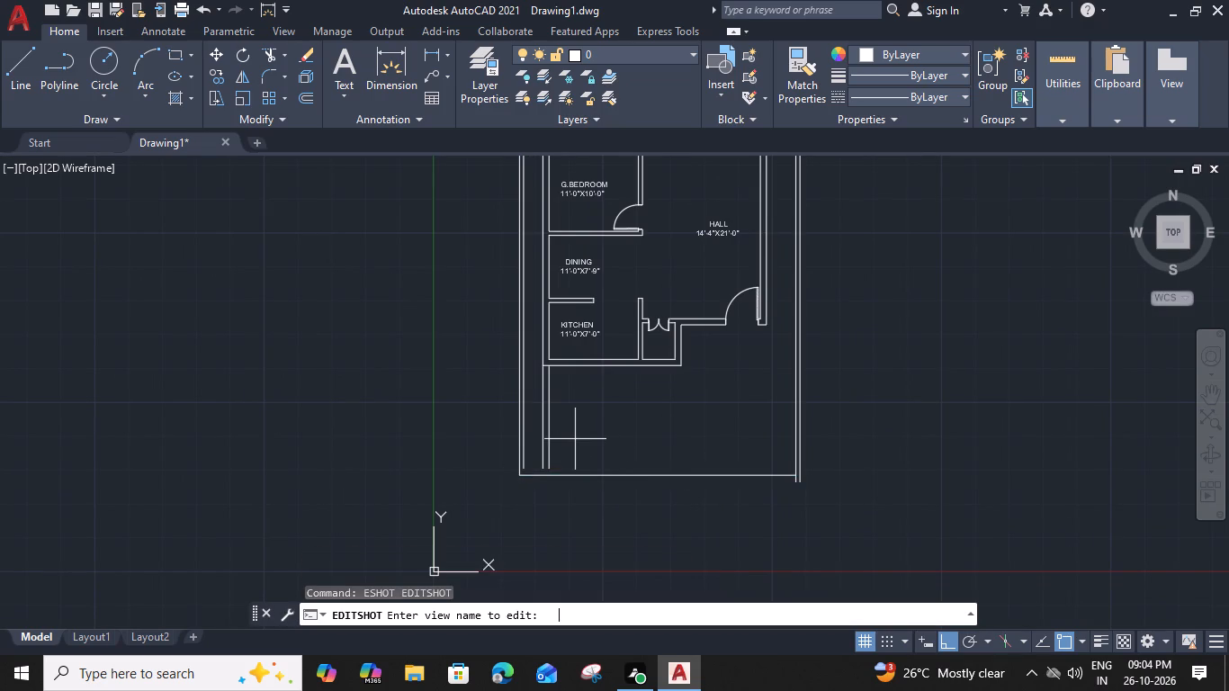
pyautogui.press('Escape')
# Extend the inner boundary line and both wall lines below the kitchen down to the front line.
pyautogui.write('EX')
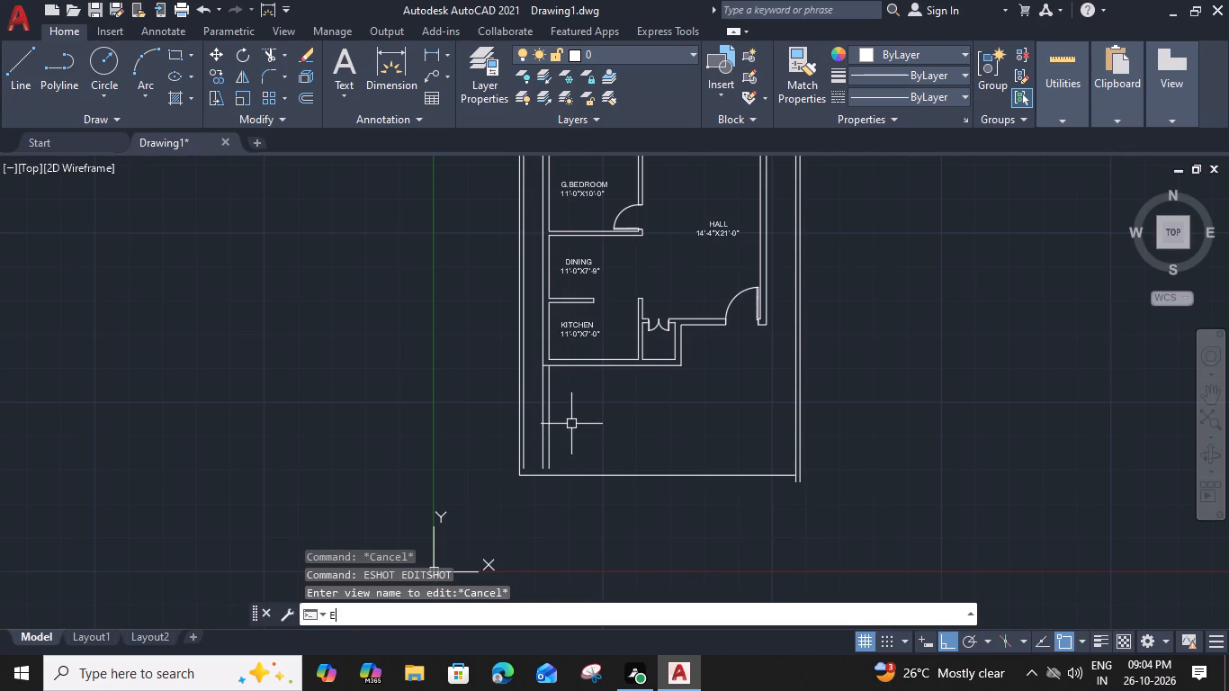
pyautogui.press('space')
pyautogui.click(571, 424)
pyautogui.click(518, 438)
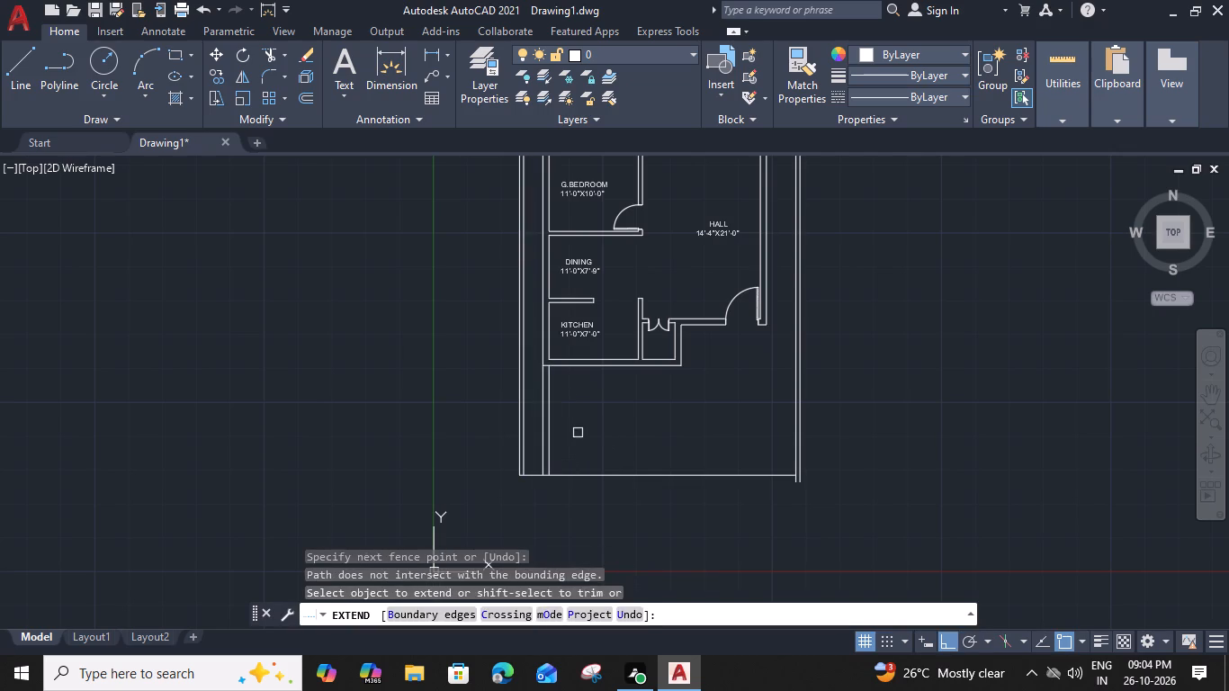
pyautogui.press('Escape')
# Offset the front boundary line 2'9" inward, toward the building.
pyautogui.moveTo(584, 430); pyautogui.dragTo(501, 423, button='middle')
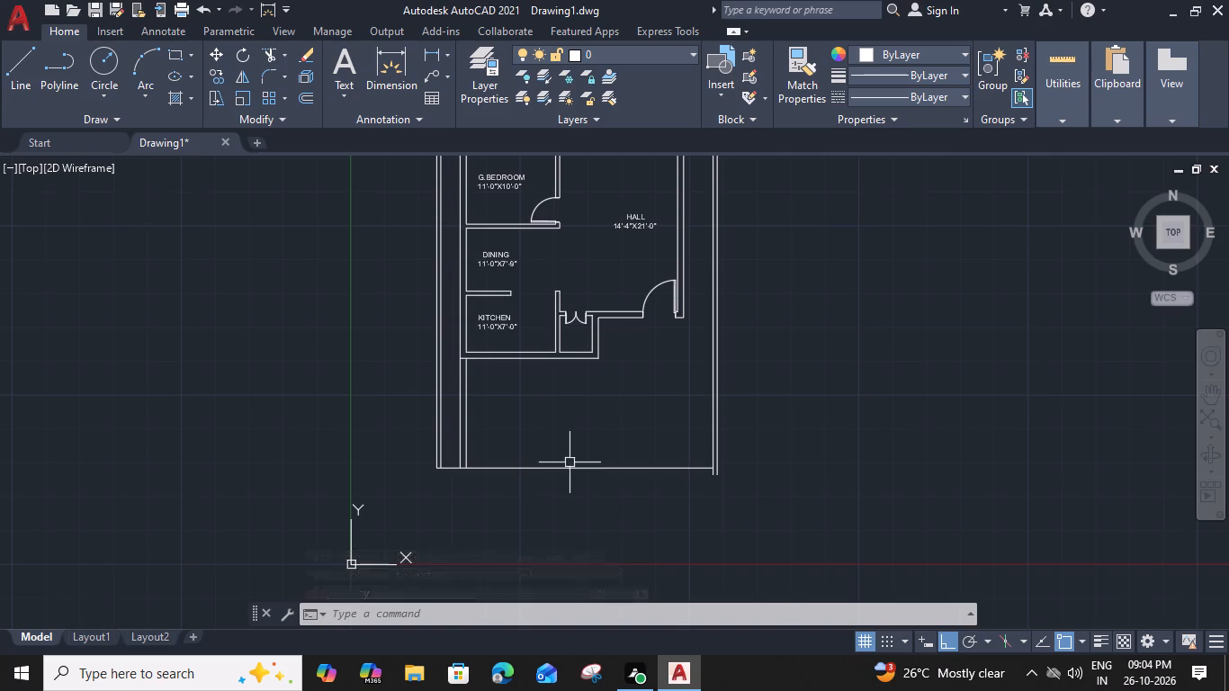
pyautogui.scroll(1, 565, 468)
pyautogui.click(565, 468)
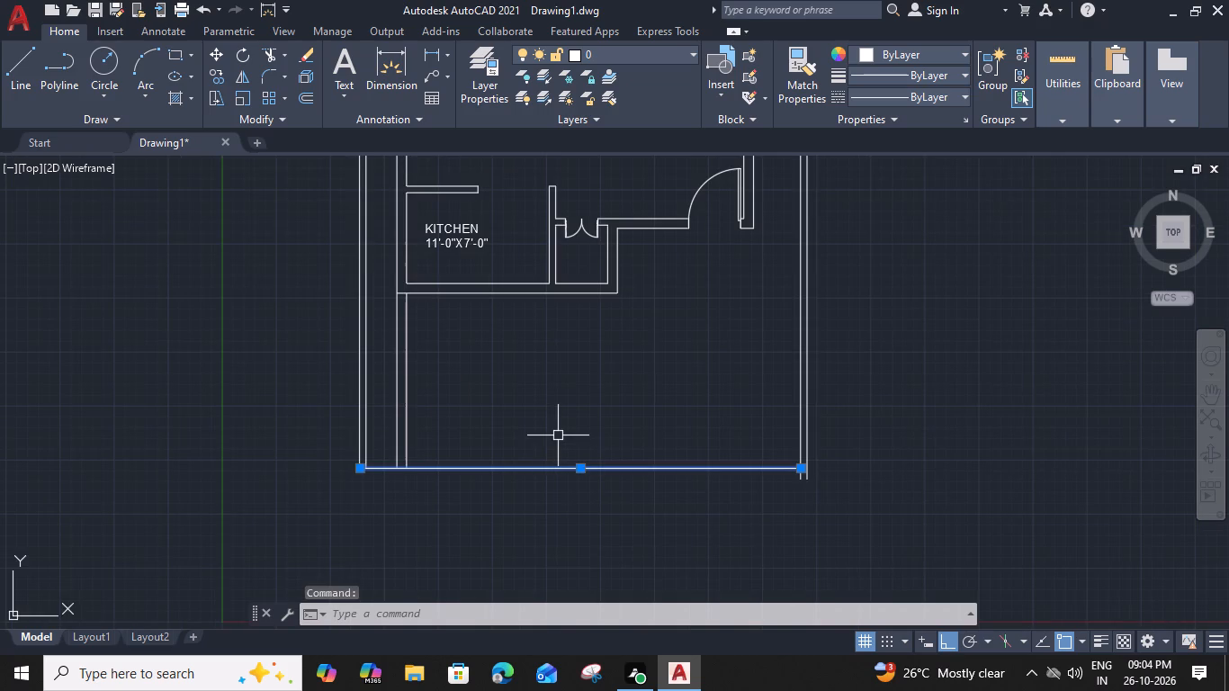
pyautogui.write('O')
pyautogui.press('space')
pyautogui.write("2'9")
pyautogui.hotkey('shift', '"')
pyautogui.press('Return')
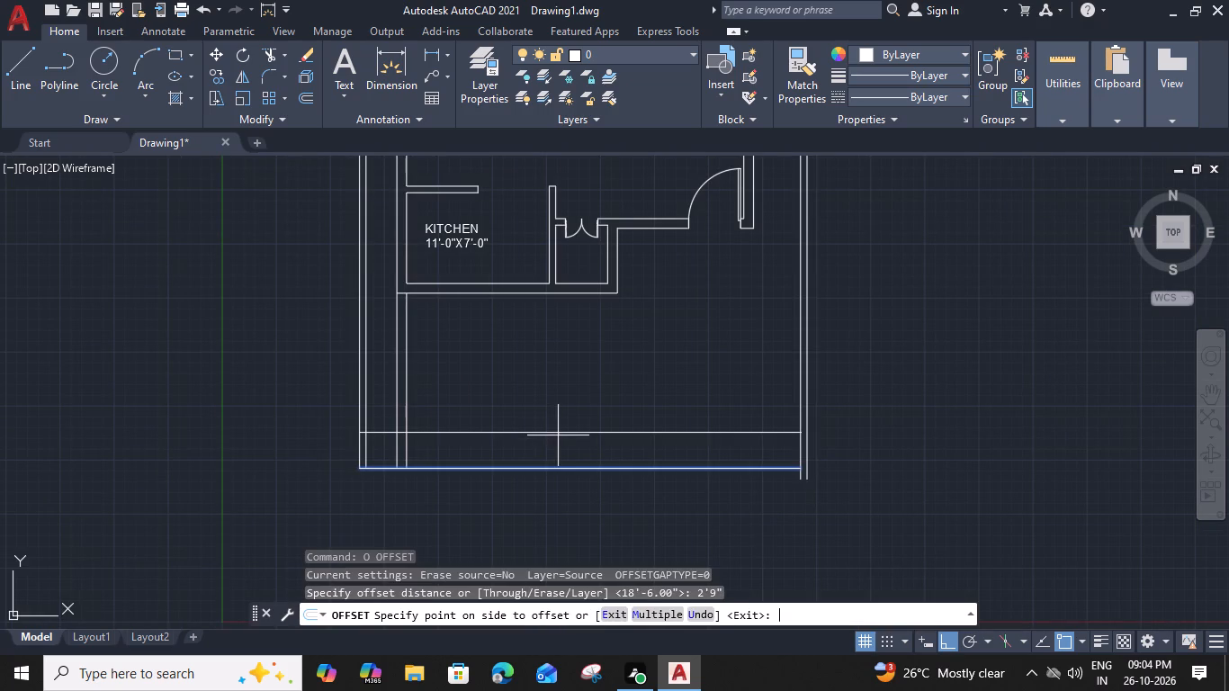
pyautogui.click(561, 393)
pyautogui.press('Escape')
# Trim the wall lines below the kitchen beyond the new inner line, and that line's excess between the wall and outer boundary line.
pyautogui.write('TR')
pyautogui.press('space')
pyautogui.click(416, 448)
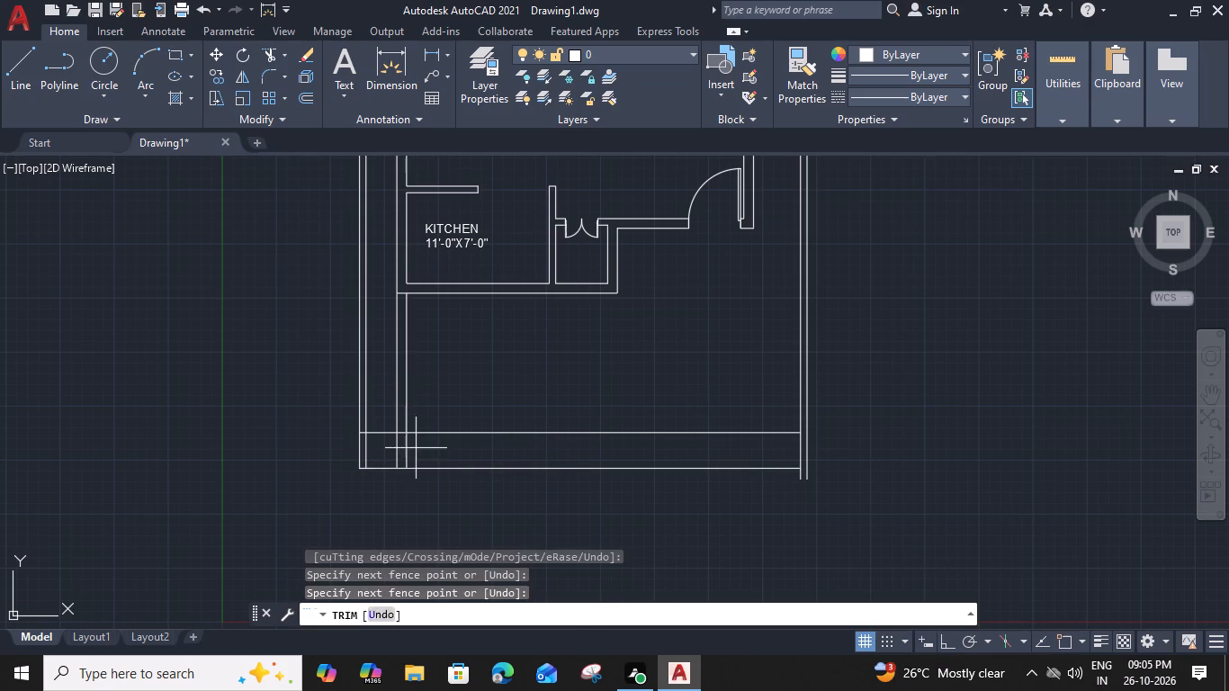
pyautogui.click(384, 444)
pyautogui.scroll(2, 351, 434)
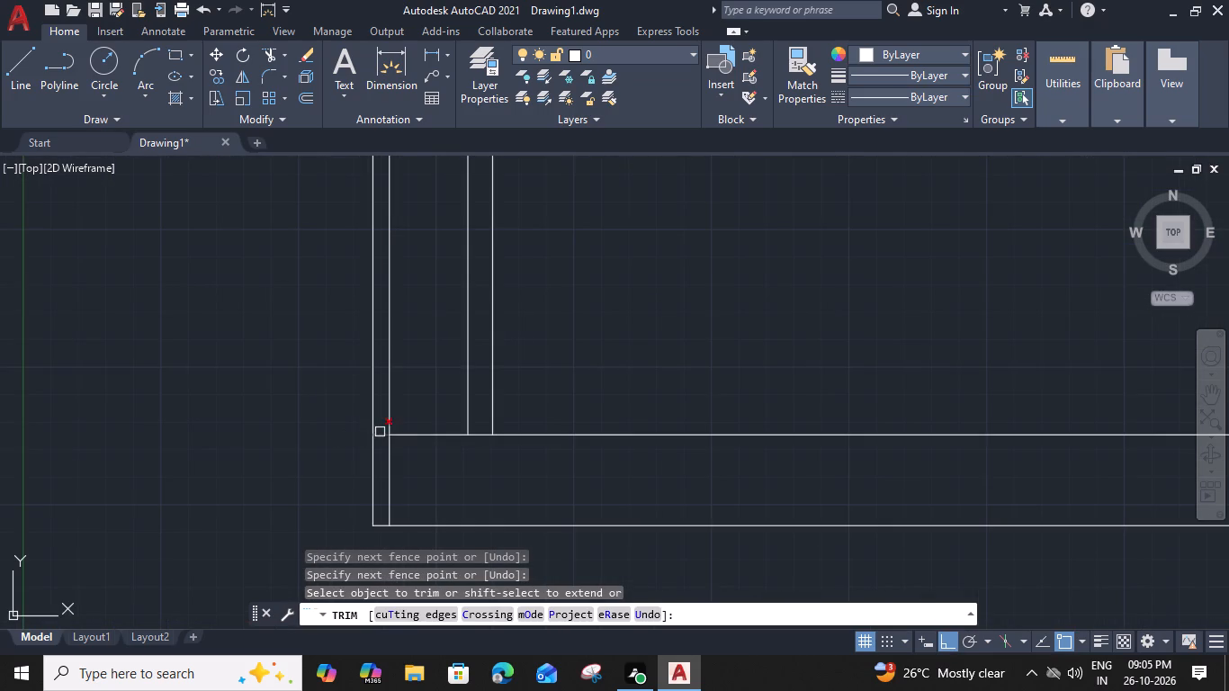
pyautogui.click(380, 432)
pyautogui.click(417, 436)
pyautogui.scroll(-2, 417, 434)
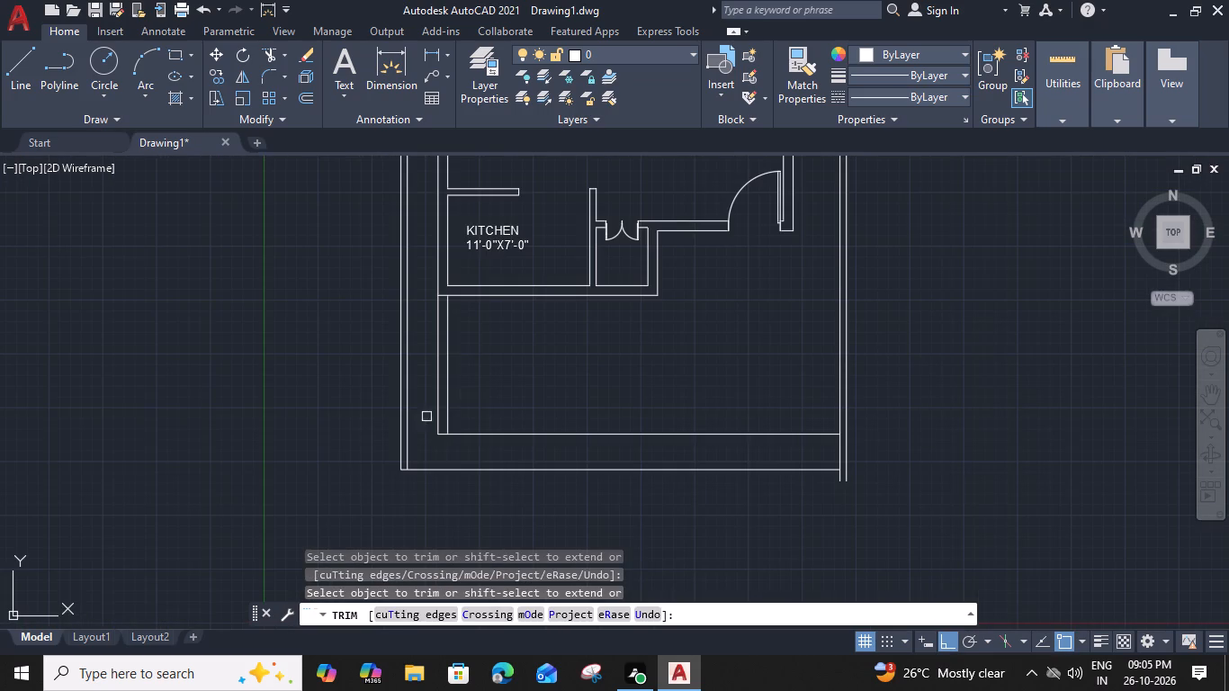
pyautogui.moveTo(495, 369); pyautogui.dragTo(440, 408, button='middle')
pyautogui.press('Escape')
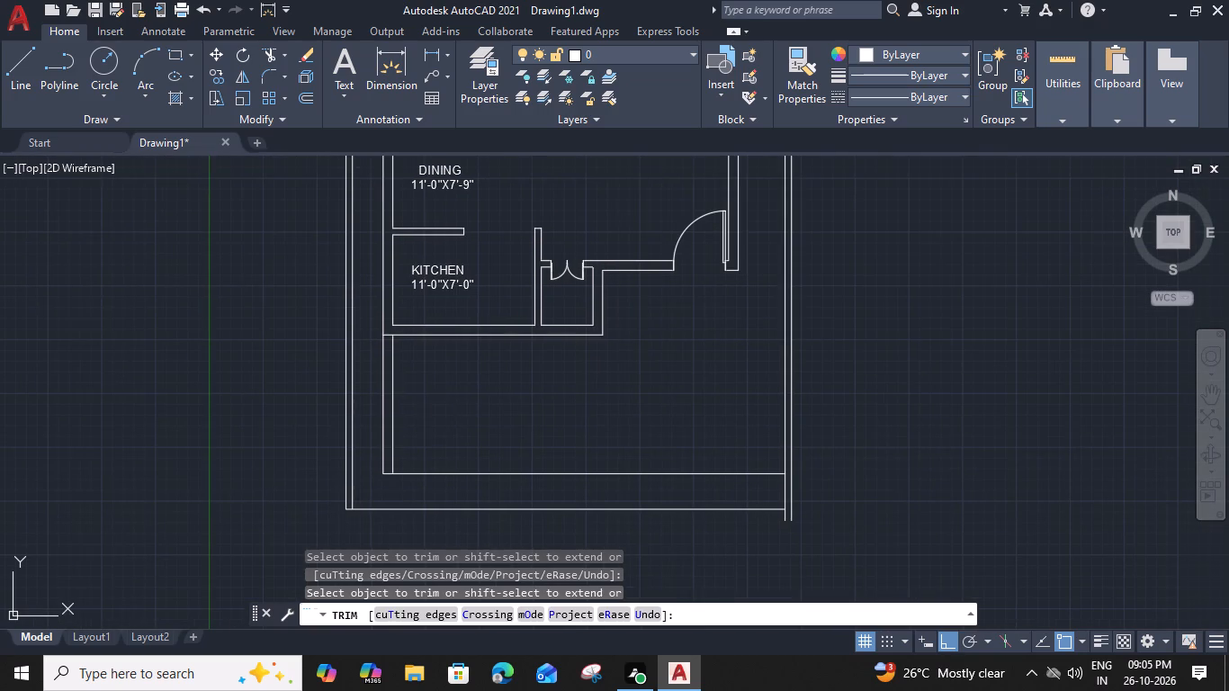
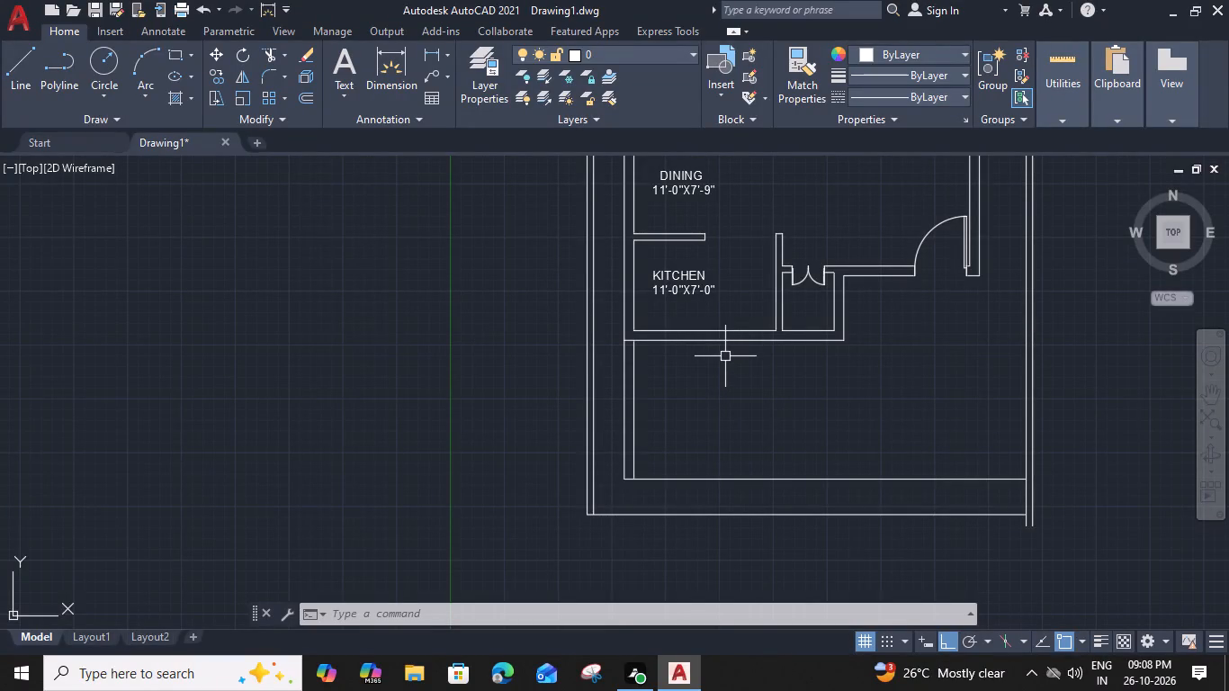
# Offset the horizontal line along the bottom of the space below the kitchen 6'6" upward.
pyautogui.click(740, 475)
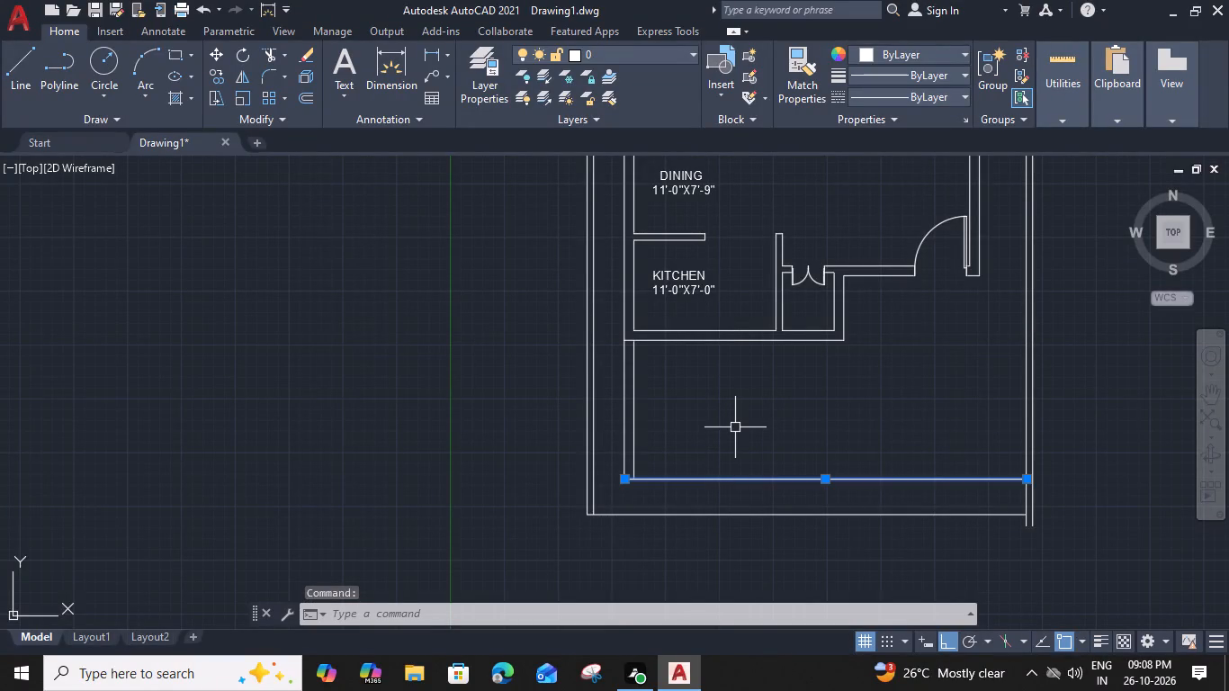
pyautogui.write('O')
pyautogui.press('space')
pyautogui.press('6')
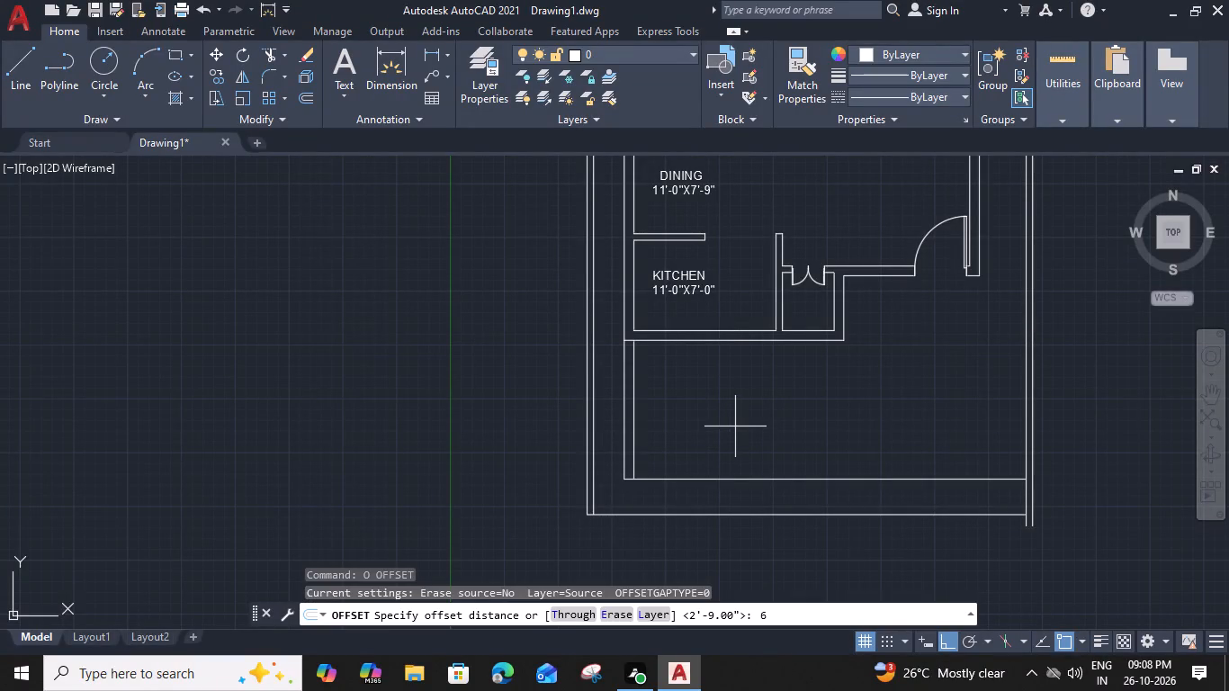
pyautogui.press("'")
pyautogui.press('6')
pyautogui.hotkey('shift', '"')
pyautogui.press('Return')
pyautogui.click(733, 402)
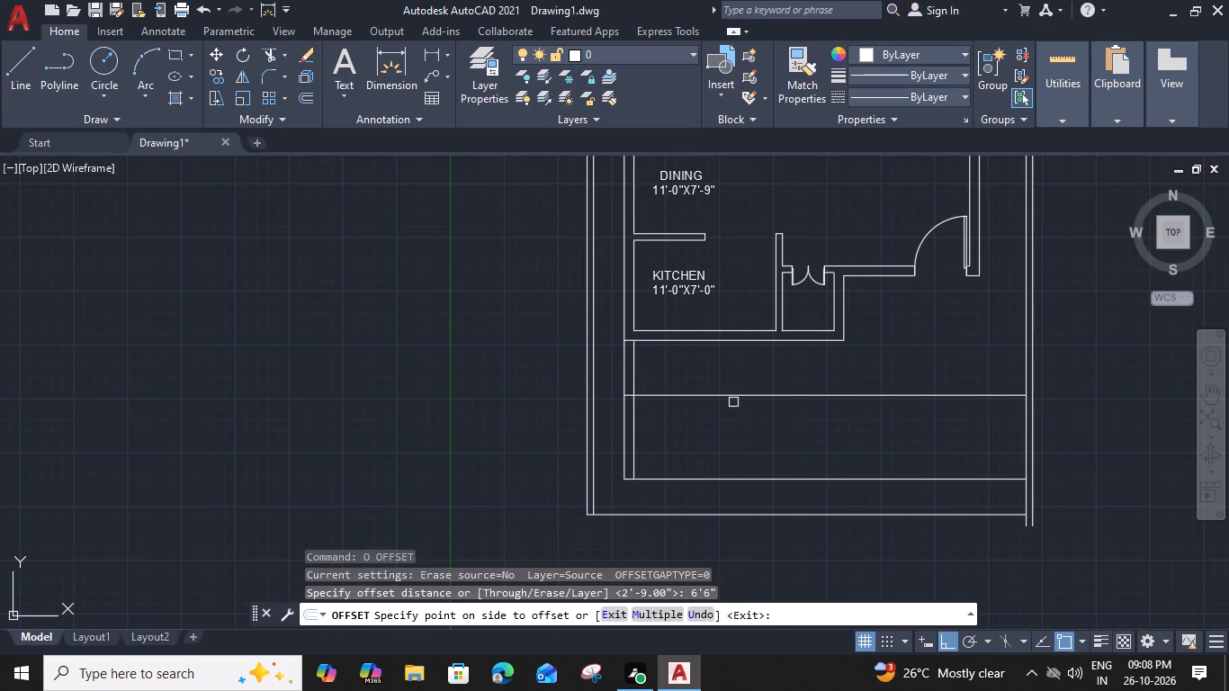
pyautogui.press('Escape')
# Trim away both parts of the inner vertical wall line below the kitchen, above and below the new horizontal line.
pyautogui.moveTo(693, 435); pyautogui.dragTo(641, 430, button='middle')
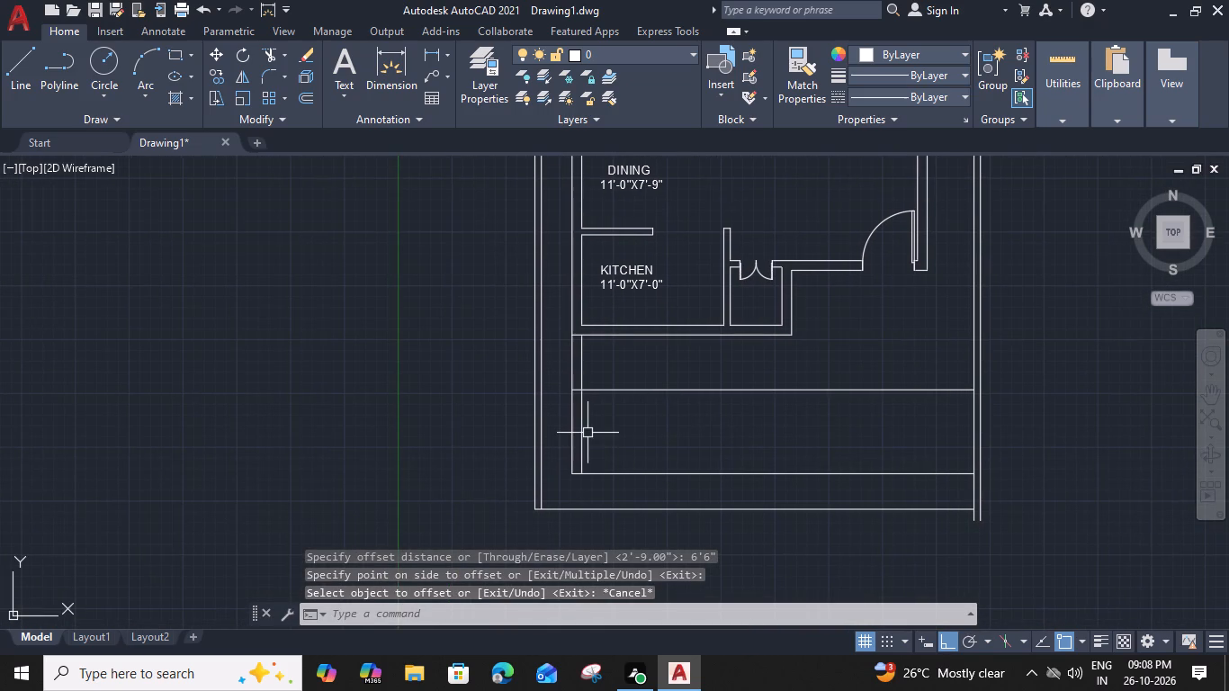
pyautogui.write('TR')
pyautogui.press('space')
pyautogui.click(584, 367)
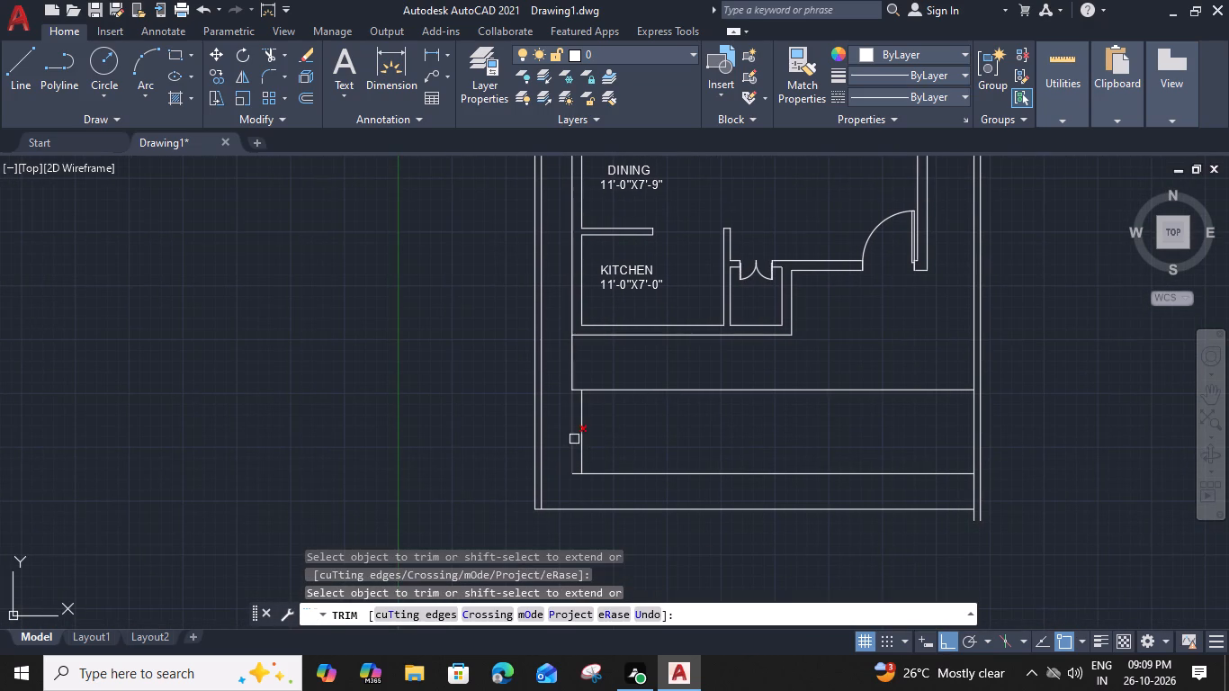
pyautogui.click(586, 429)
pyautogui.press('Escape')
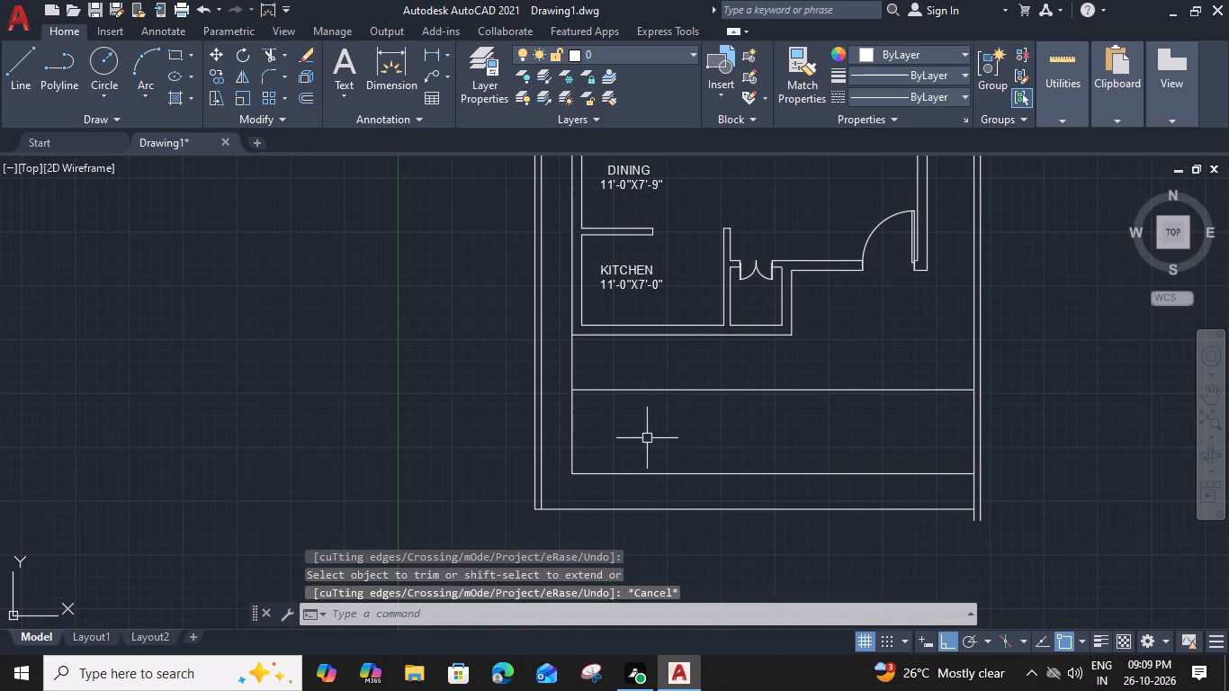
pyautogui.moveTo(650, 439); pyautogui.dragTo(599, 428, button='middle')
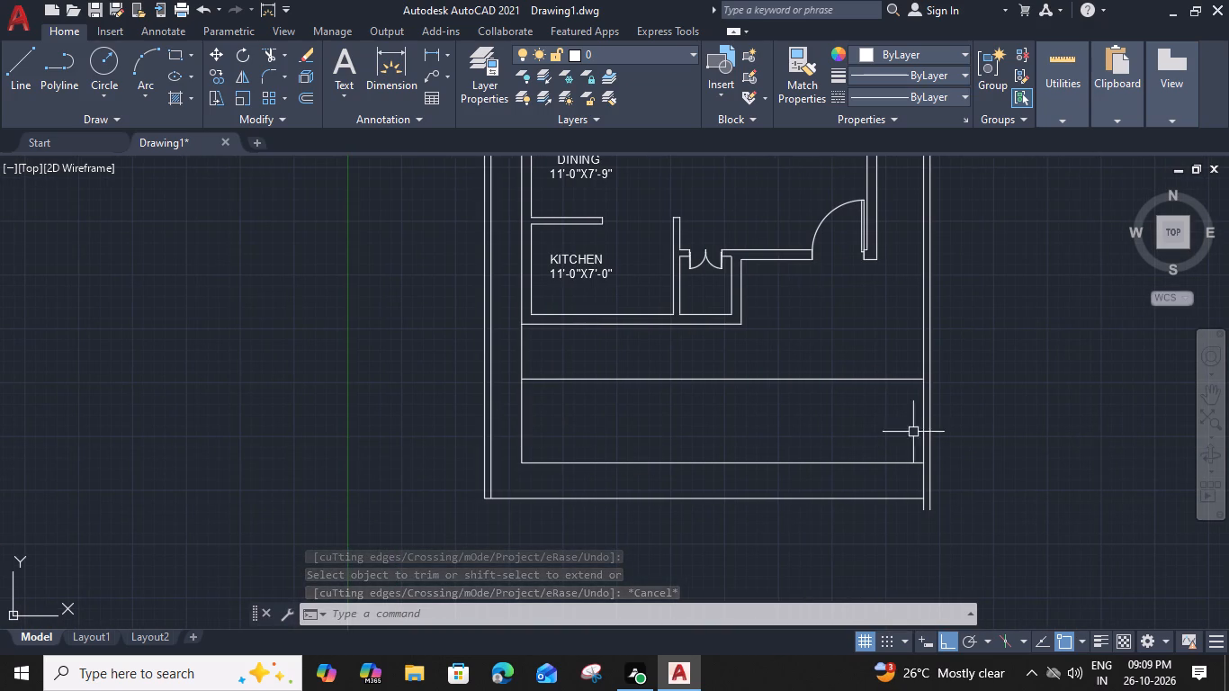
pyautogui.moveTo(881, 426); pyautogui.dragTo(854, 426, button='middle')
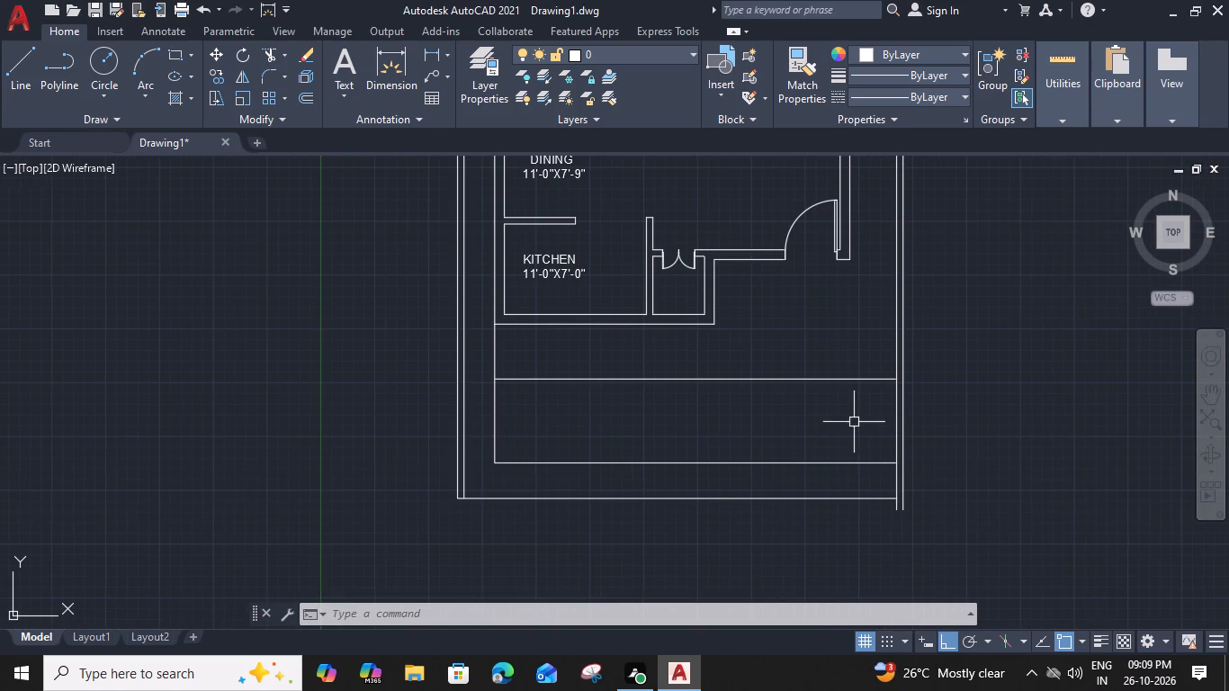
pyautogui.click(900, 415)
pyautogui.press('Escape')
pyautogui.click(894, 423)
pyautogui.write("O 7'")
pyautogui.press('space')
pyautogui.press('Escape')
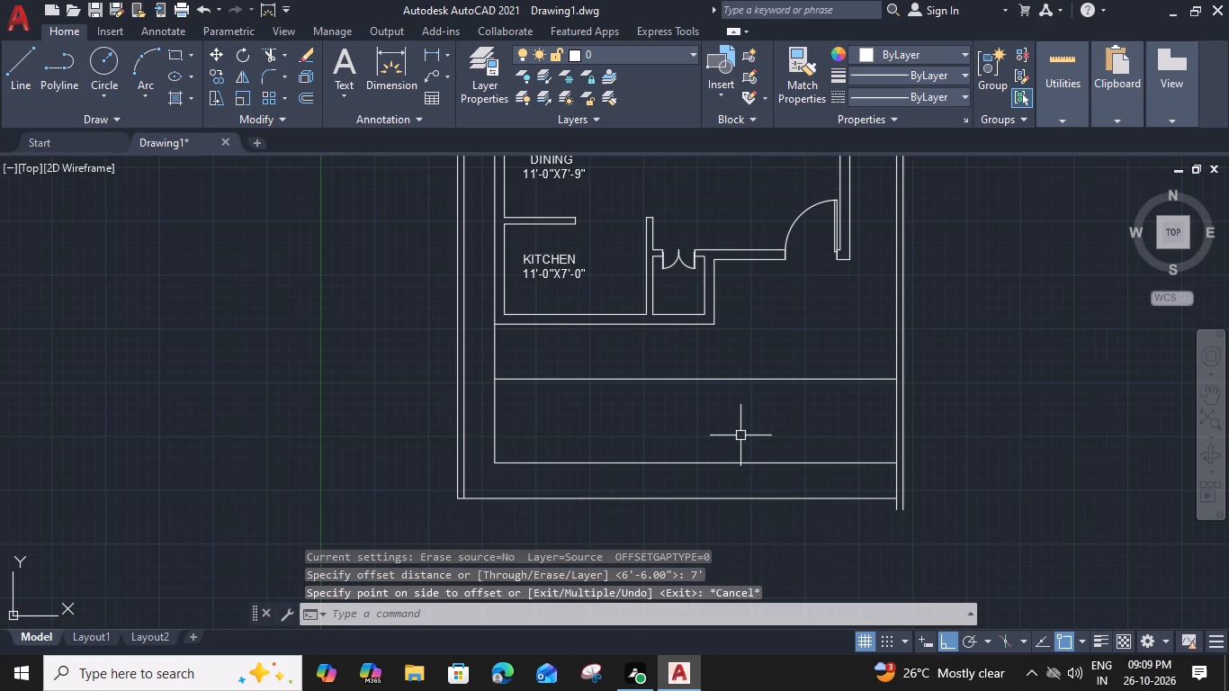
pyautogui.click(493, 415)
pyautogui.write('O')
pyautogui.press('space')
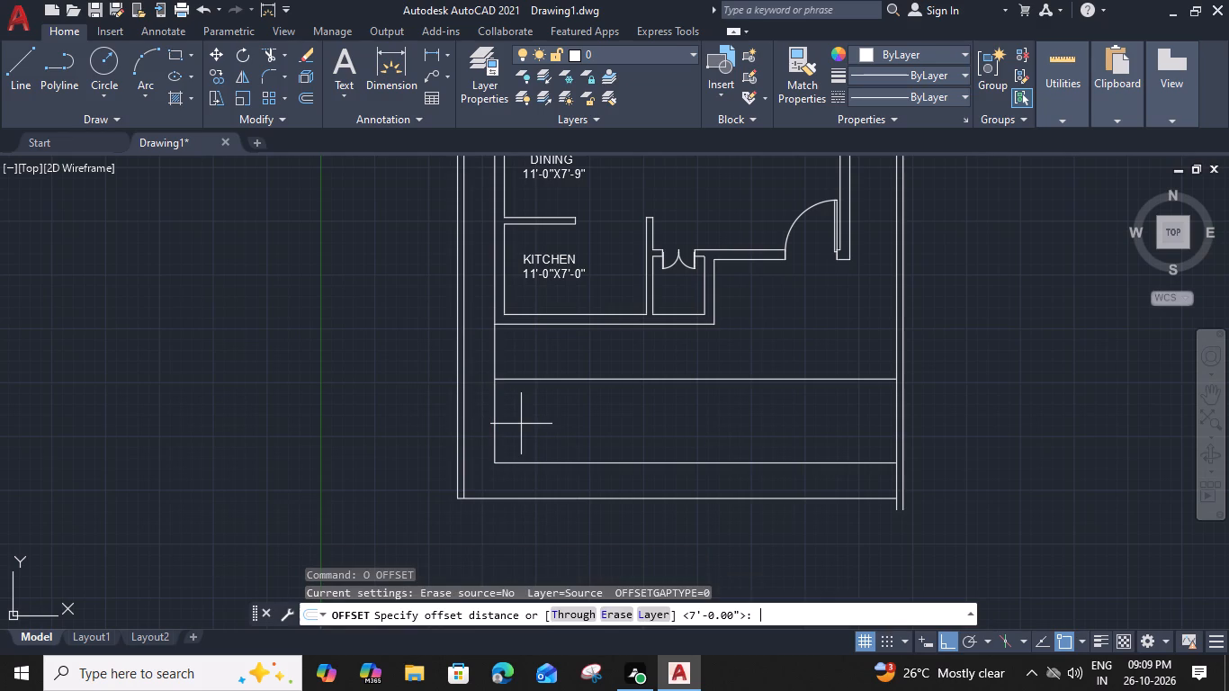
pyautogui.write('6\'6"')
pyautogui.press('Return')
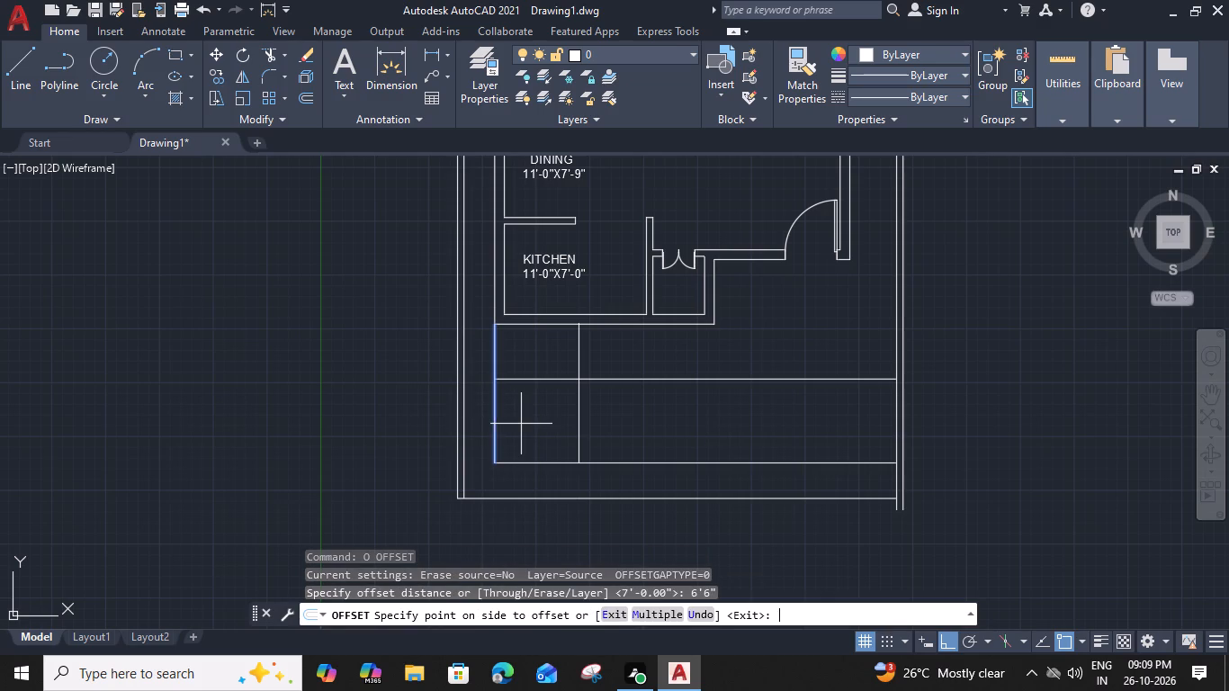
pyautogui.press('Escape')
# Offset the left vertical line of the space below the kitchen 3'3" inward to mark the stair landing.
pyautogui.click(496, 419)
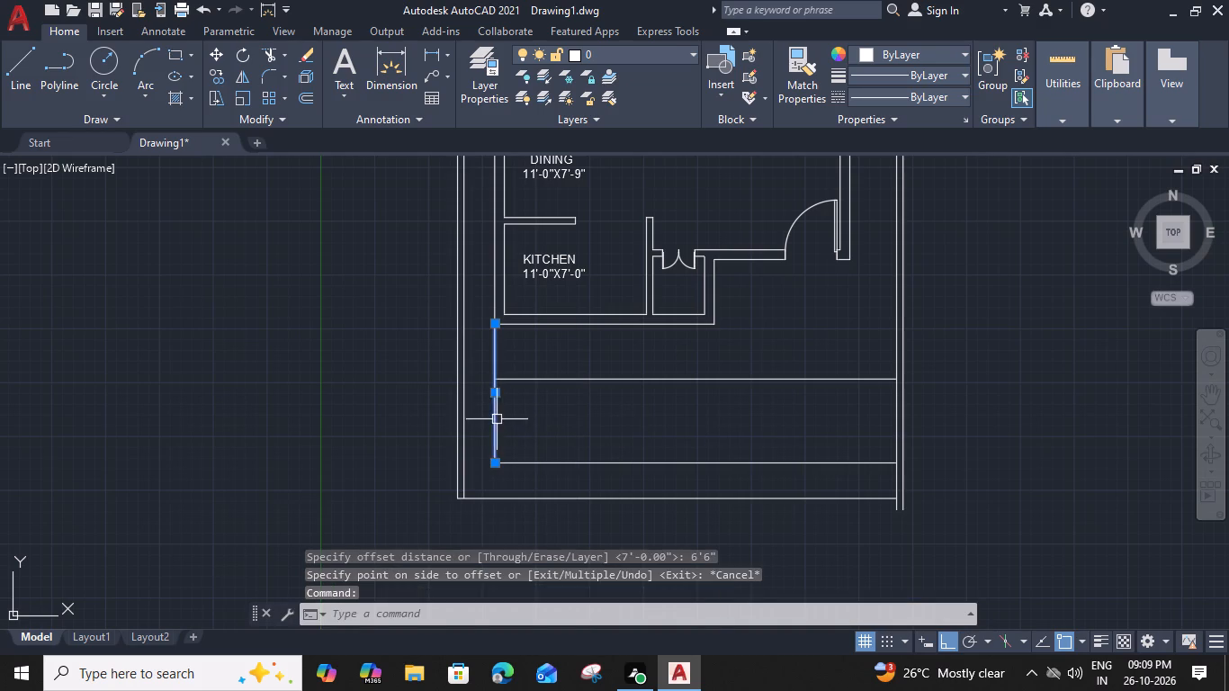
pyautogui.write('O 3\'3"')
pyautogui.press('Return')
pyautogui.click(539, 443)
pyautogui.press('Escape')
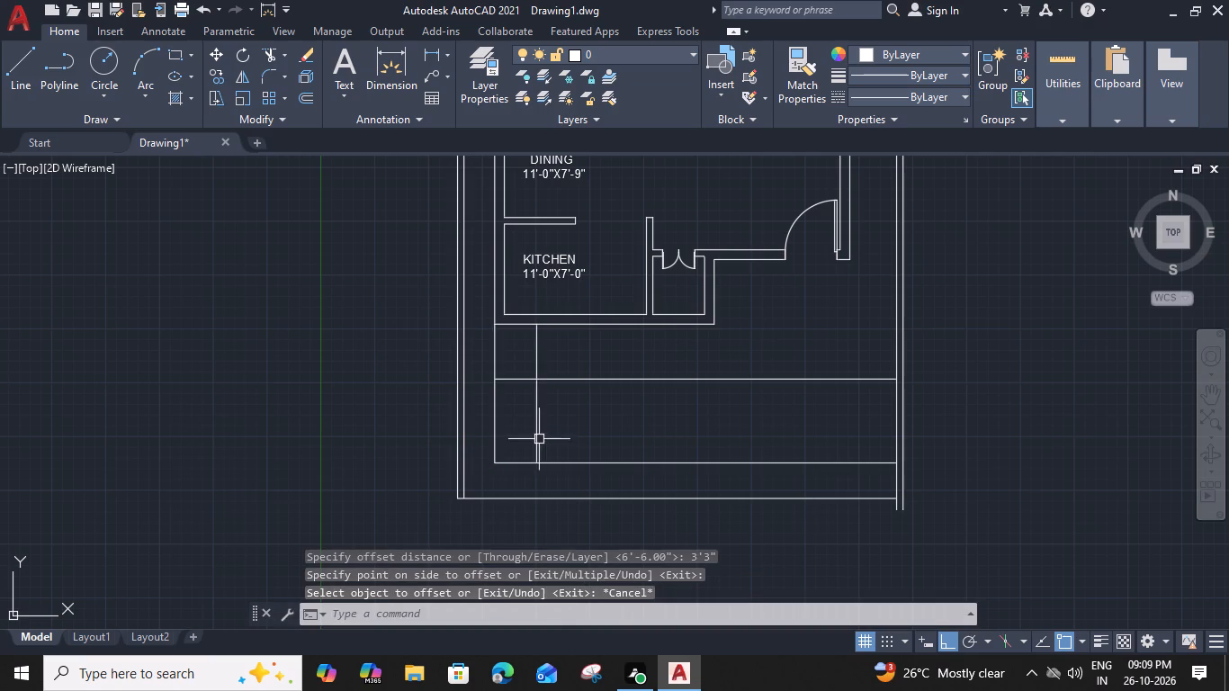
# Trim the part of the landing line that extends above the stair area's upper horizontal line.
pyautogui.write('TR')
pyautogui.press('space')
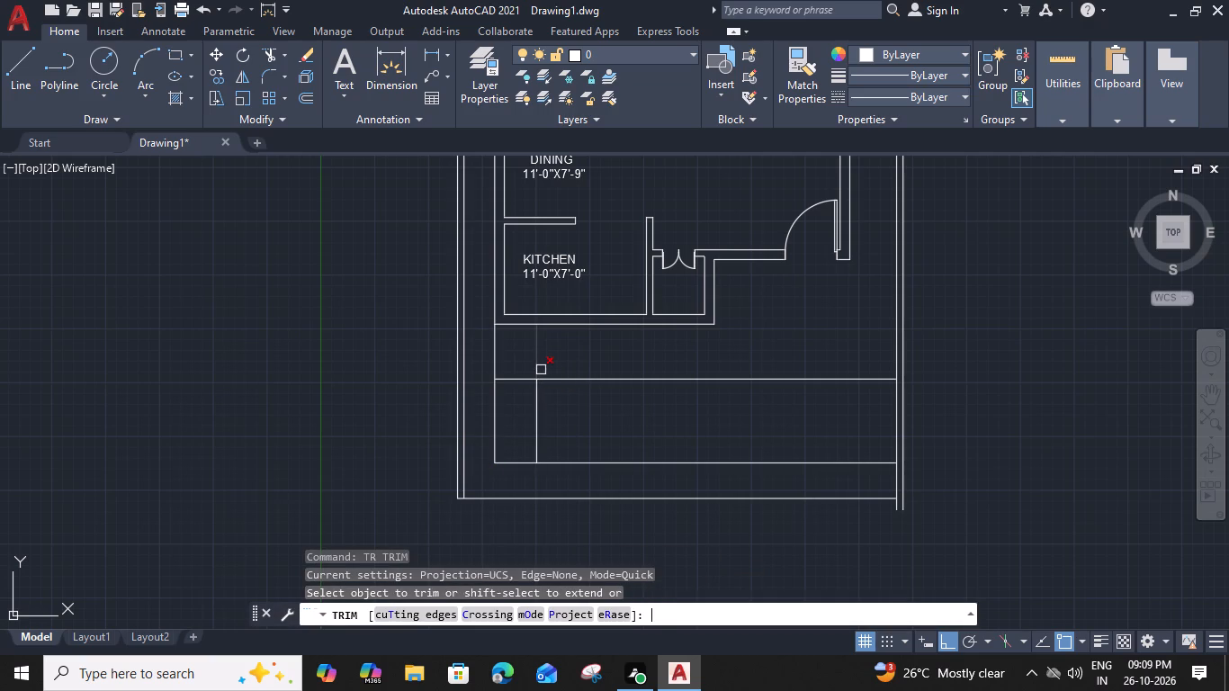
pyautogui.click(540, 363)
pyautogui.press('Escape')
# Draw a horizontal line from the midpoint of the landing line rightward into the stair area.
pyautogui.scroll(1, 553, 437)
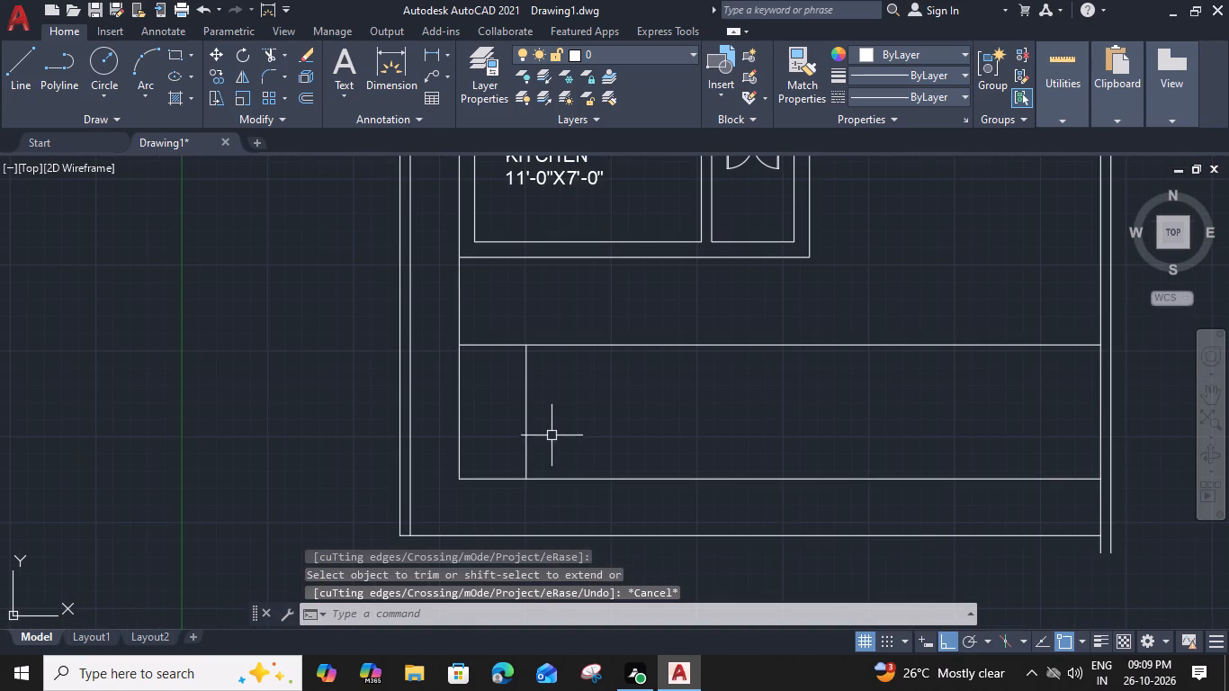
pyautogui.write('L')
pyautogui.press('space')
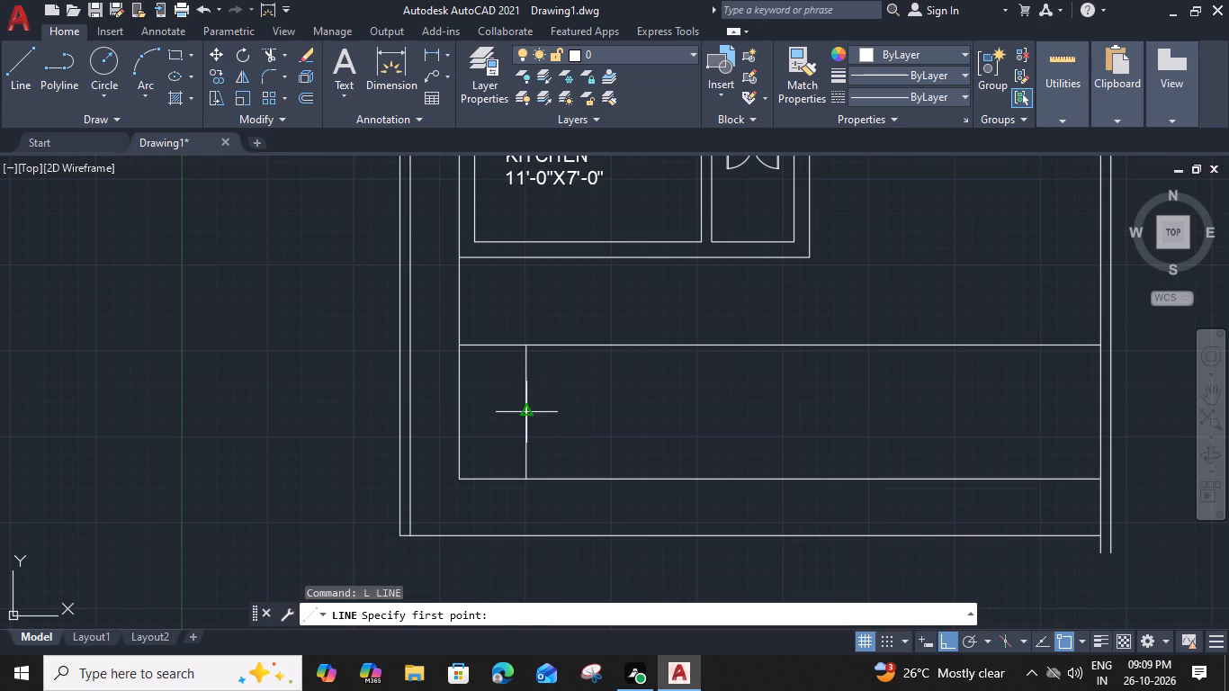
pyautogui.click(531, 409)
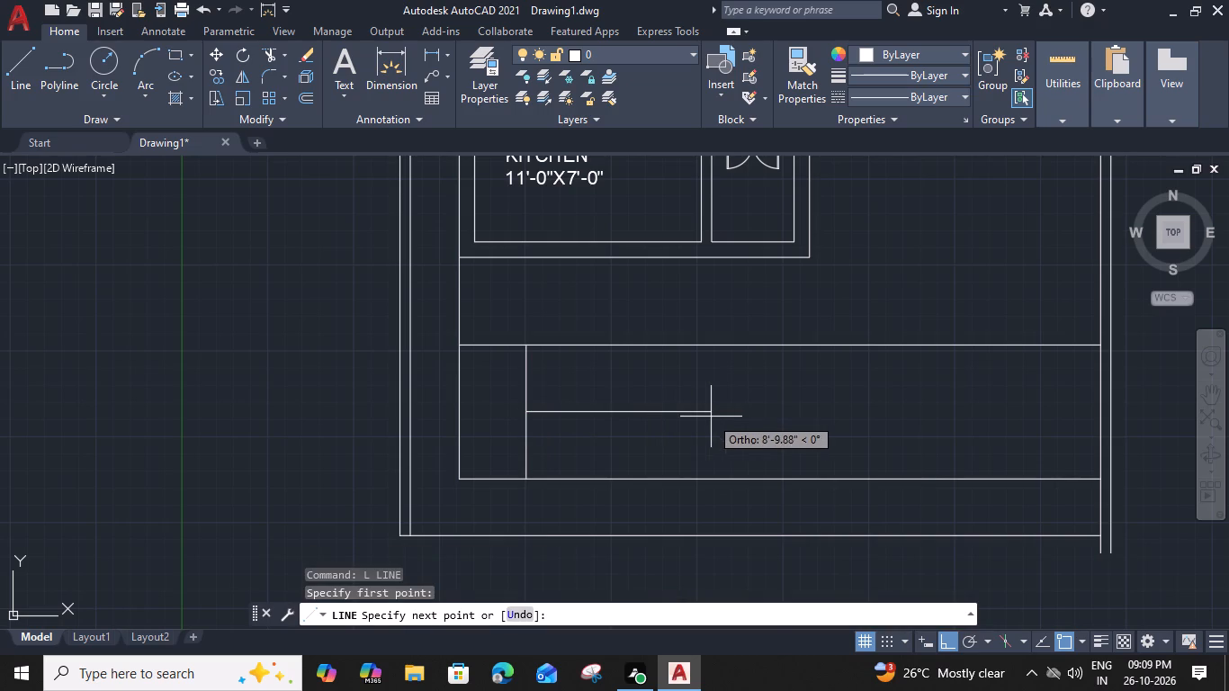
pyautogui.click(736, 417)
pyautogui.press('space')
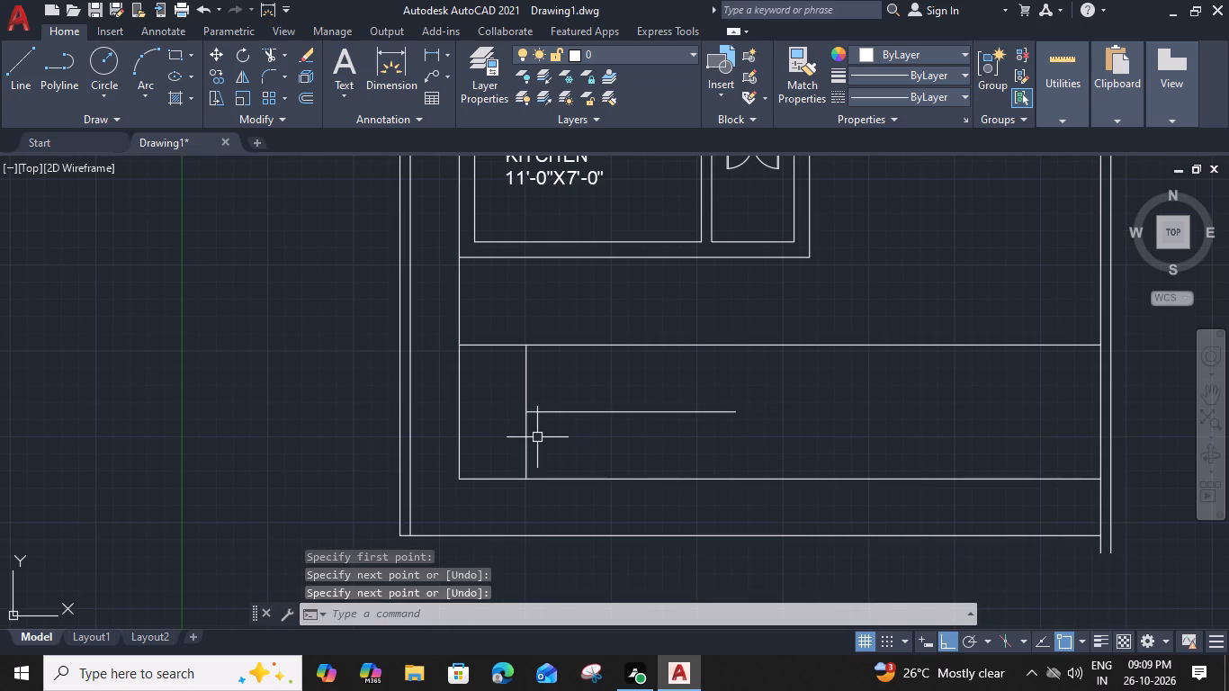
# Offset the stair's horizontal centre line 3" to each side and erase the original centre line.
pyautogui.click(553, 410)
pyautogui.write('O')
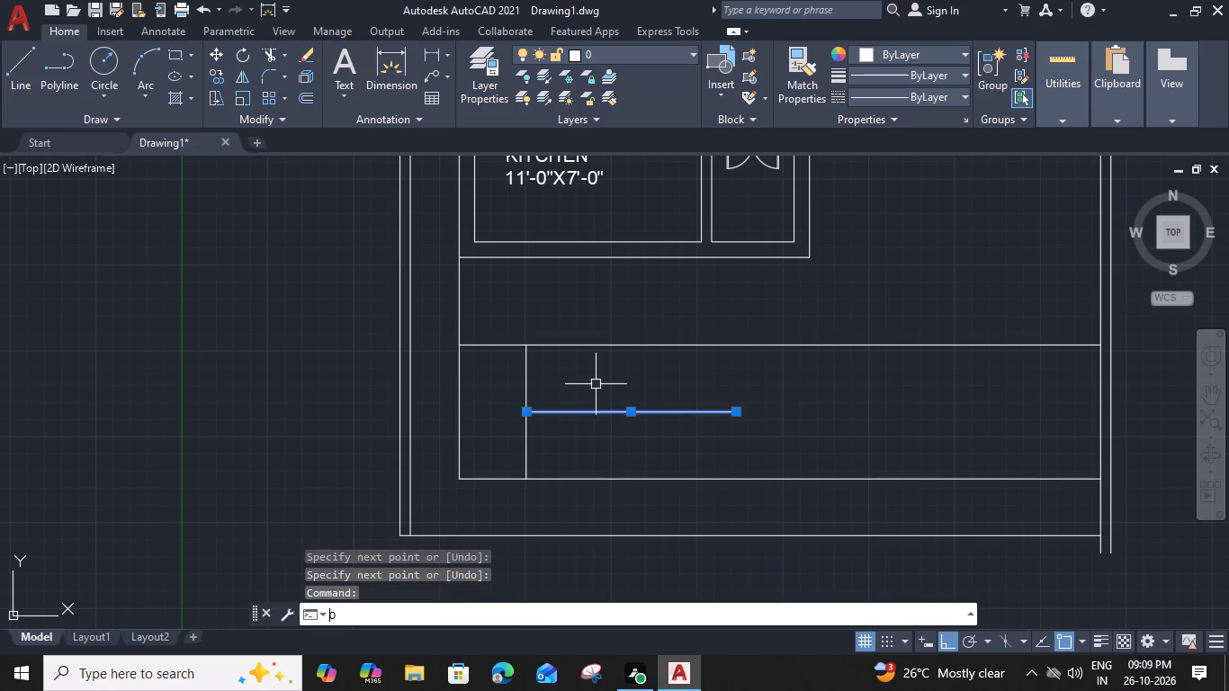
pyautogui.press('space')
pyautogui.press('3')
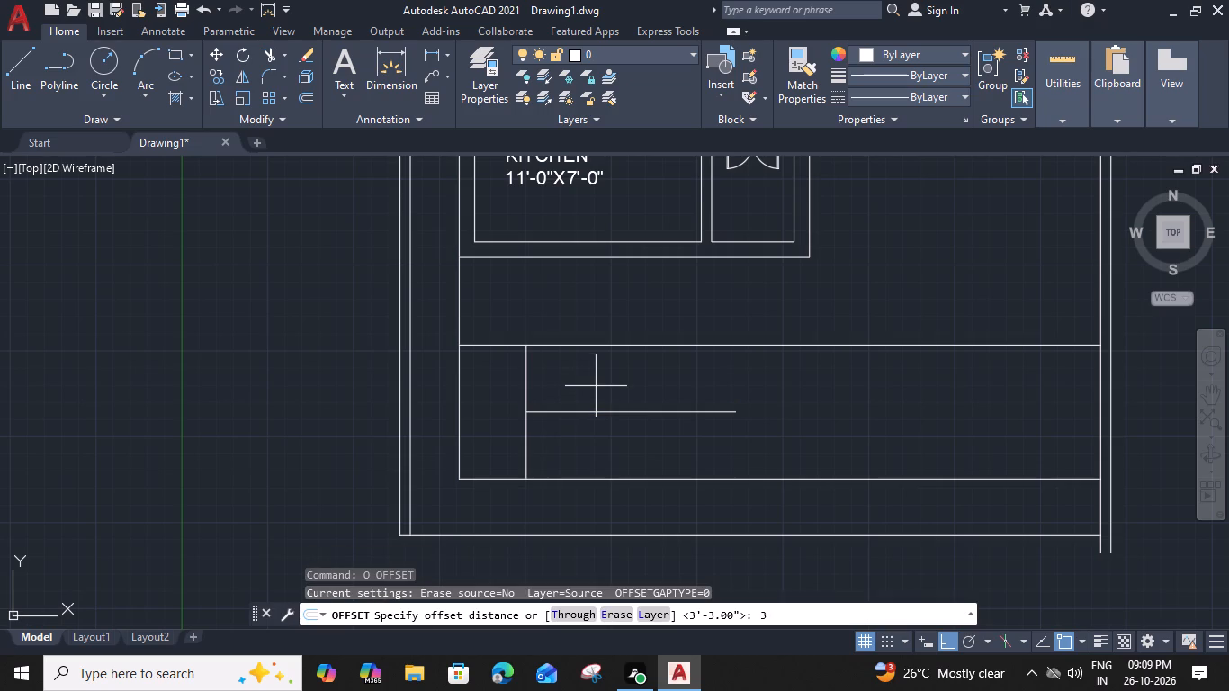
pyautogui.hotkey('shift', '"')
pyautogui.press('Return')
pyautogui.click(596, 383)
pyautogui.scroll(1, 592, 424)
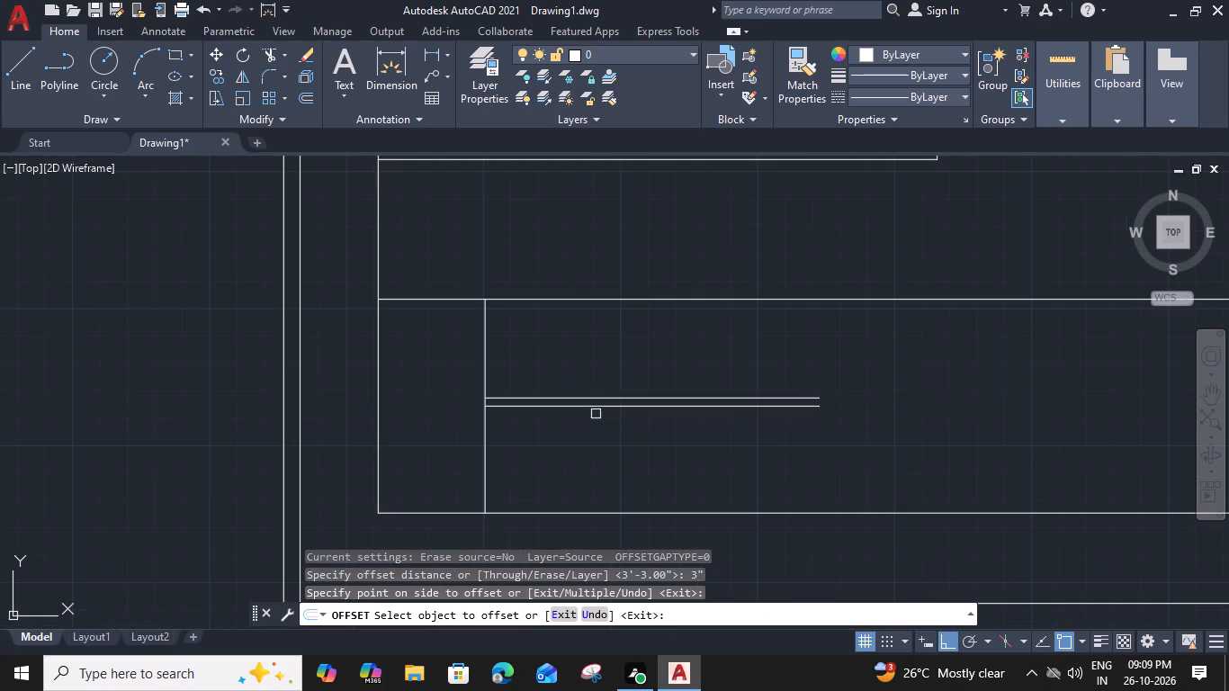
pyautogui.click(600, 407)
pyautogui.click(596, 440)
pyautogui.press('Escape')
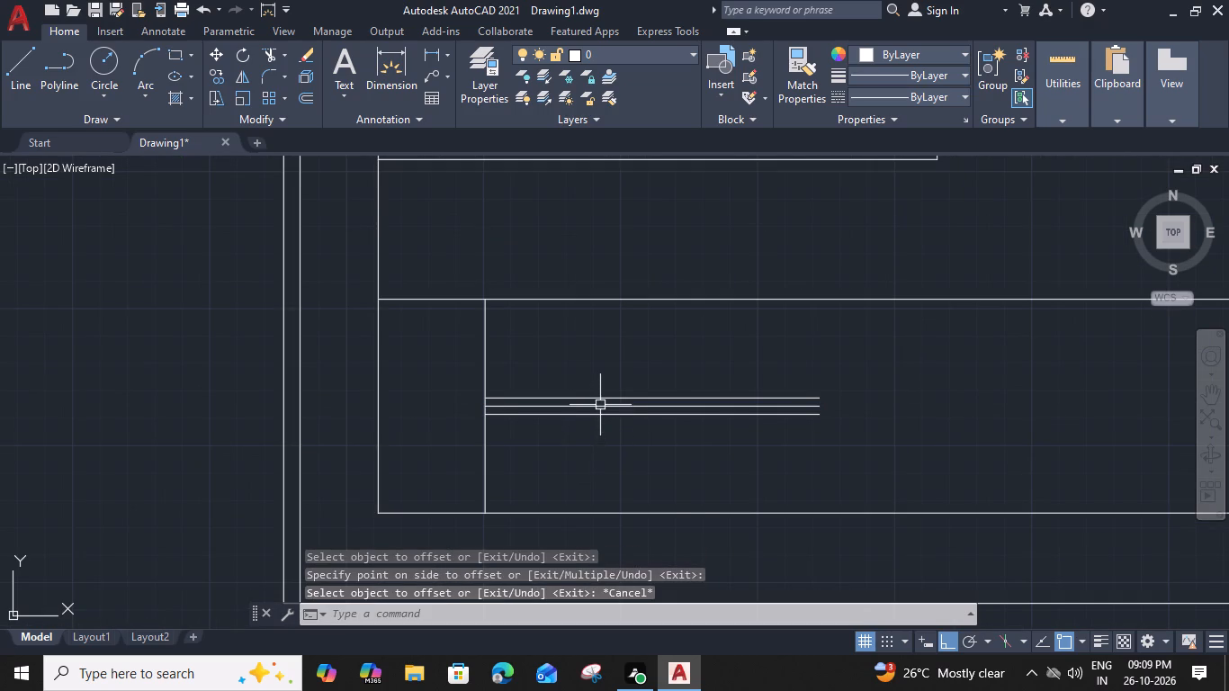
pyautogui.click(601, 405)
pyautogui.press('Delete')
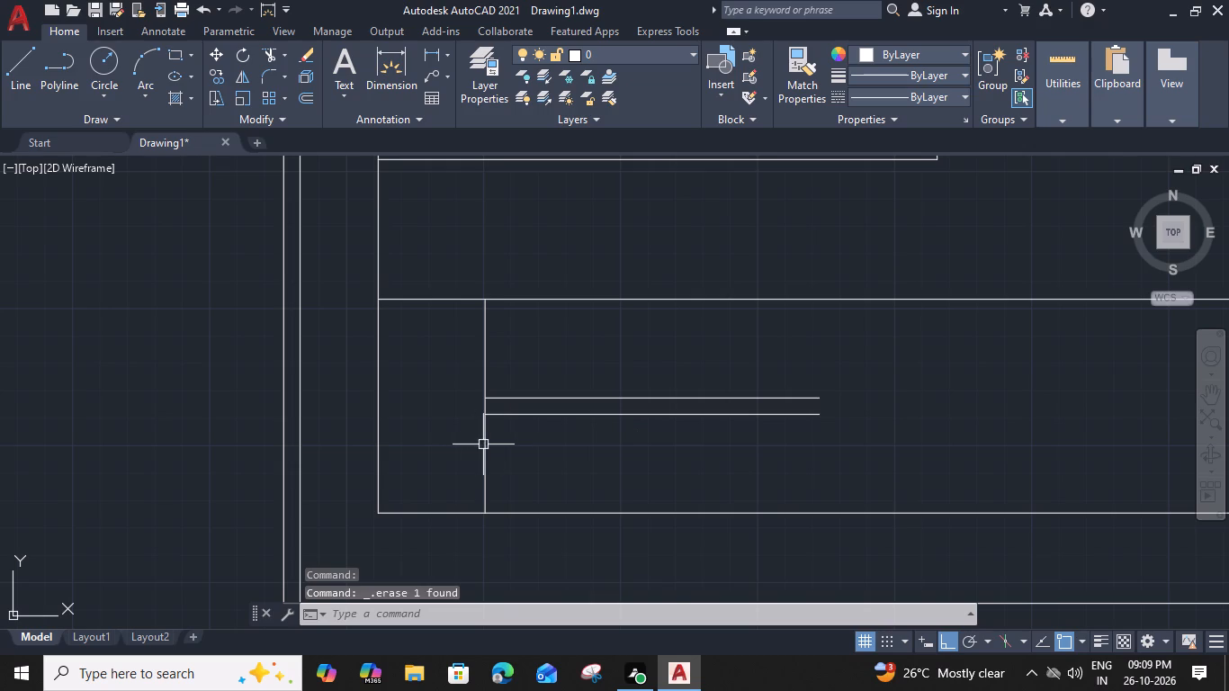
# Offset the vertical landing line 1' to the right to make the first stair tread.
pyautogui.click(483, 444)
pyautogui.write('O')
pyautogui.press('space')
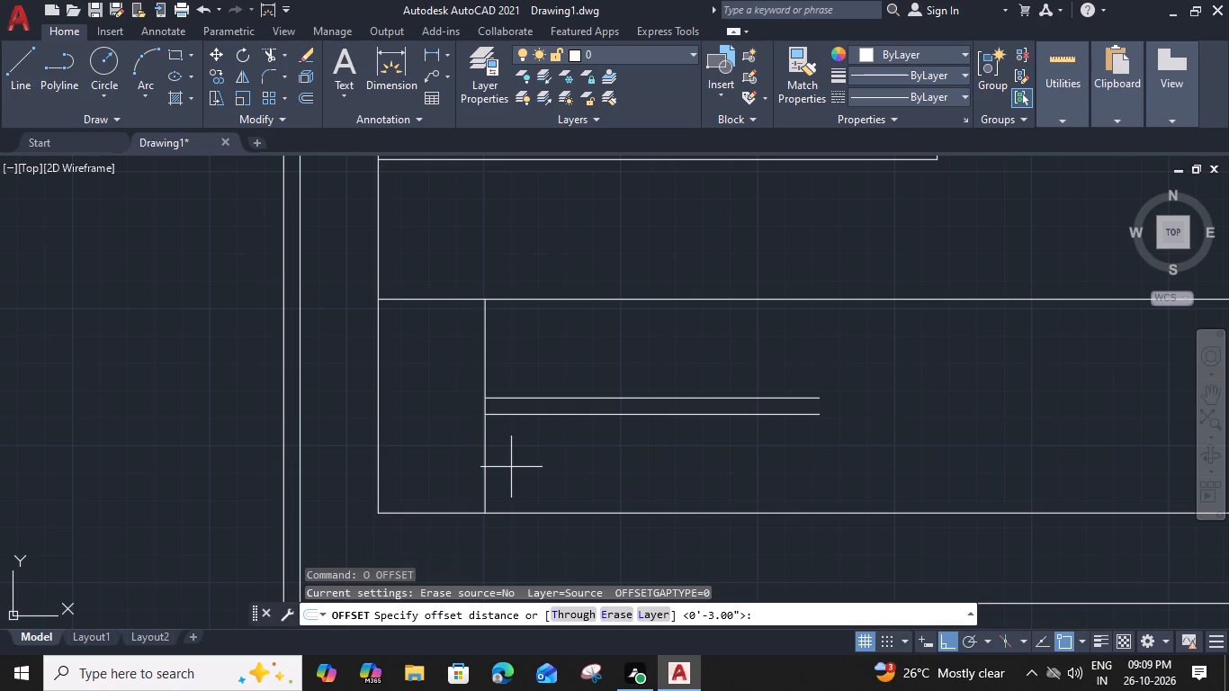
pyautogui.write("1'")
pyautogui.press('space')
pyautogui.click(541, 474)
pyautogui.press('Escape')
# Trim the first tread line where it crosses between the two horizontal divider lines.
pyautogui.write('TR')
pyautogui.press('space')
pyautogui.scroll(1, 521, 421)
pyautogui.click(519, 399)
pyautogui.press('Escape')
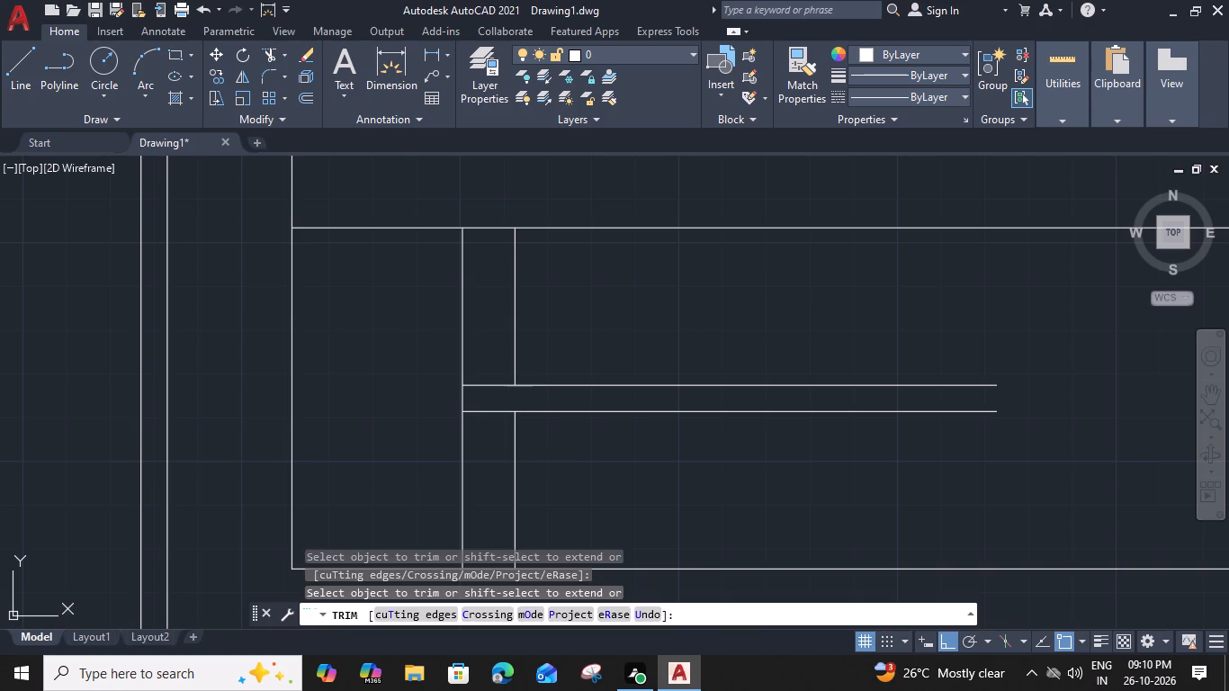
# Offset the lower flight's tread line repeatedly at 1' spacing to the right, adding nine treads toward the divider's end.
pyautogui.click(516, 421)
pyautogui.write('O')
pyautogui.press('space')
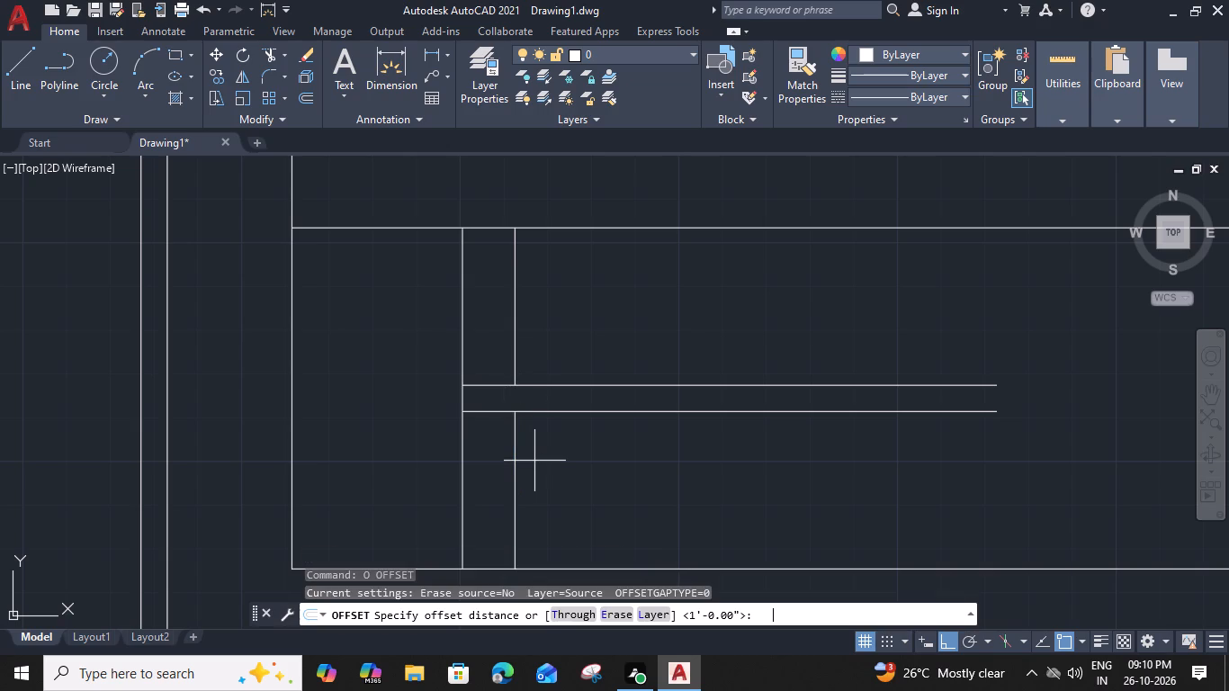
pyautogui.write("1'")
pyautogui.press('space')
pyautogui.click(555, 475)
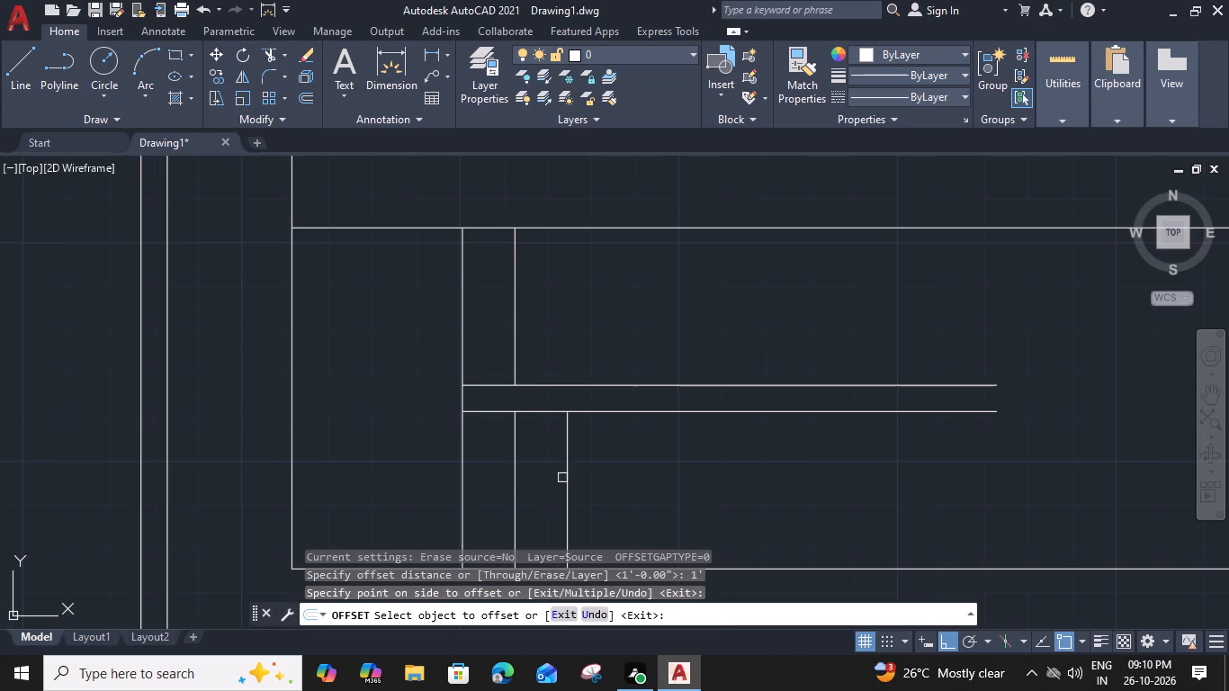
pyautogui.click(568, 480)
pyautogui.click(613, 498)
pyautogui.click(619, 496)
pyautogui.click(660, 496)
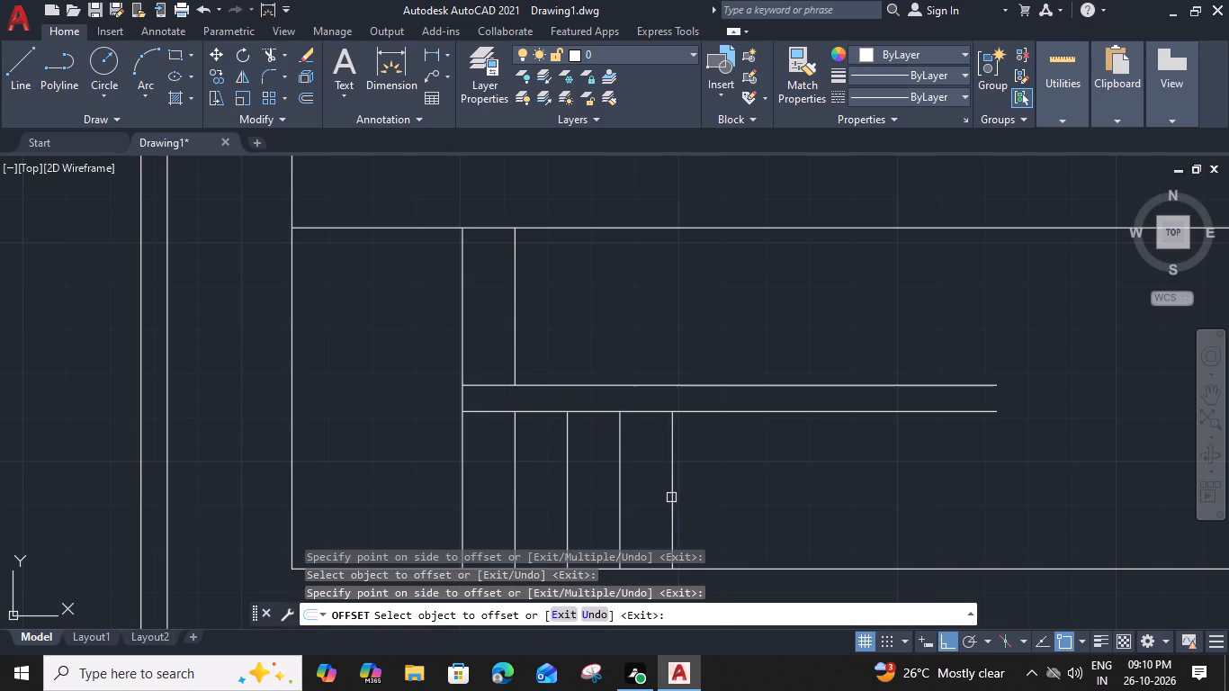
pyautogui.click(673, 498)
pyautogui.click(732, 495)
pyautogui.click(729, 489)
pyautogui.click(825, 489)
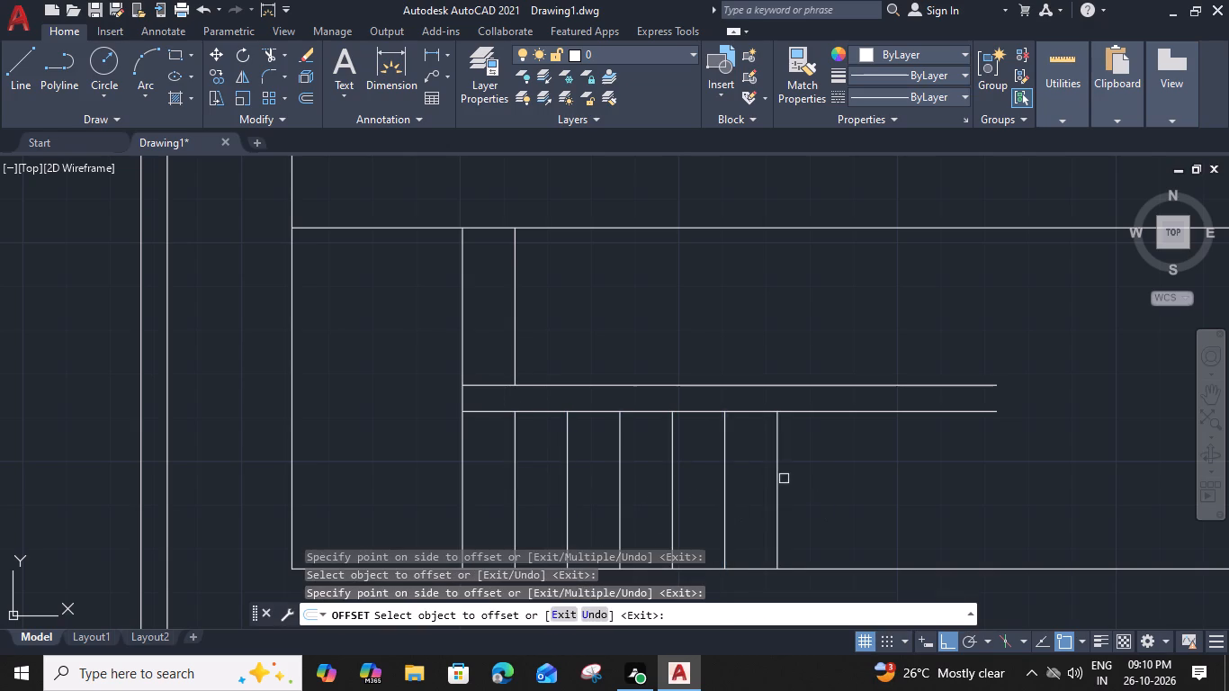
pyautogui.click(782, 478)
pyautogui.click(819, 488)
pyautogui.click(829, 488)
pyautogui.click(886, 489)
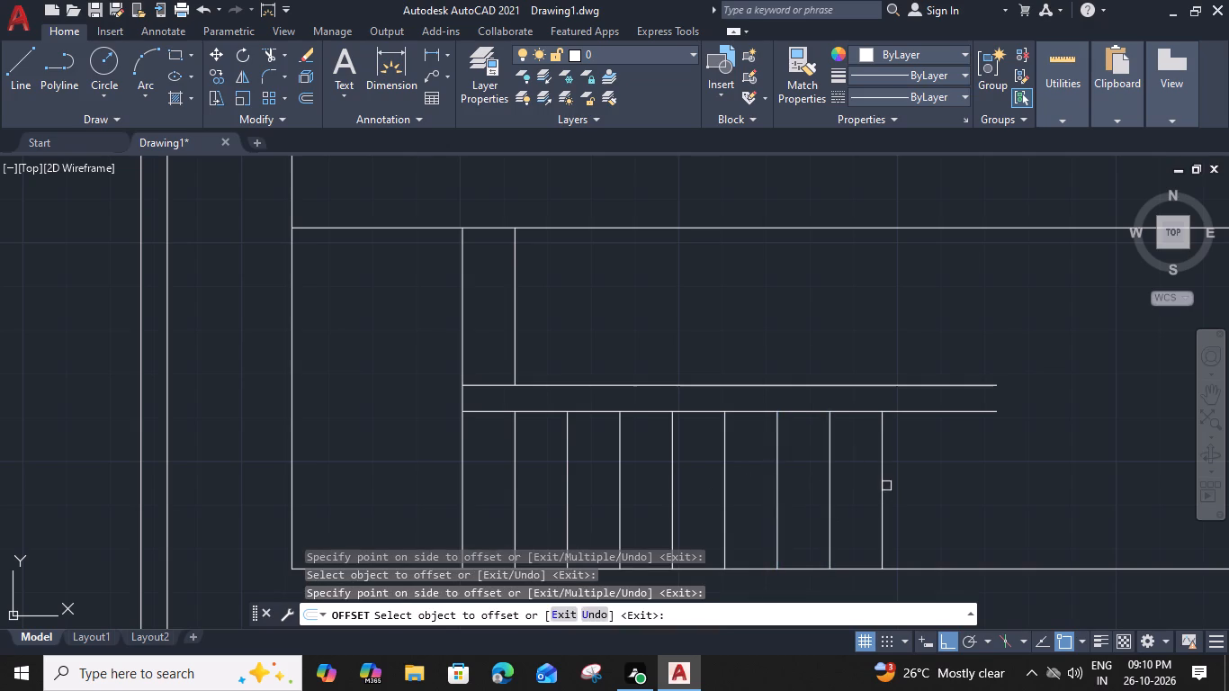
pyautogui.click(885, 485)
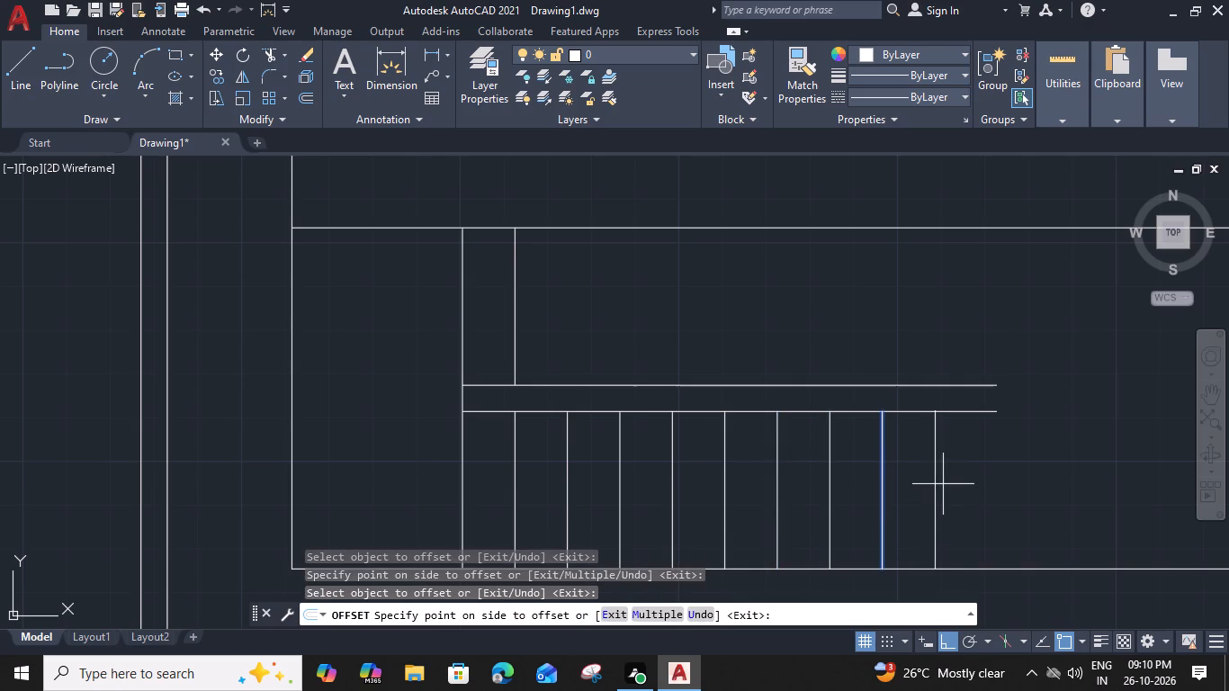
pyautogui.click(991, 486)
pyautogui.click(935, 477)
pyautogui.click(983, 487)
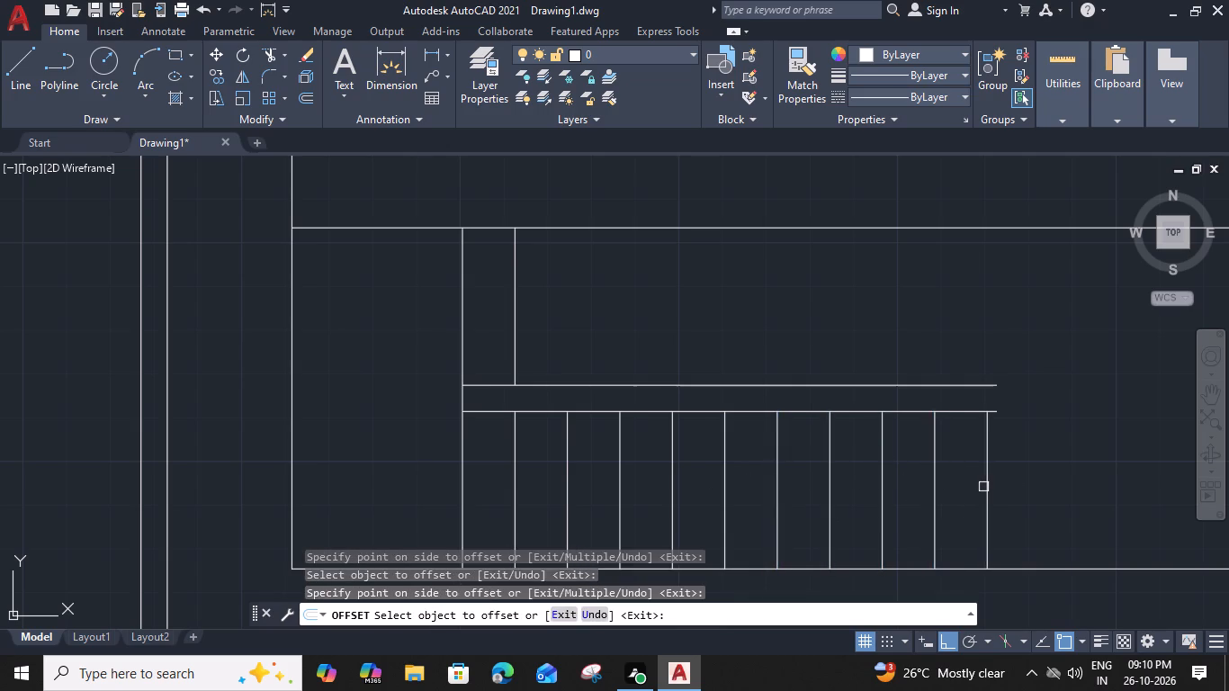
# Offset the lower flight's last tread line to the right at 1' spacing, adding two more treads.
pyautogui.click(985, 487)
pyautogui.click(1034, 492)
pyautogui.click(1042, 491)
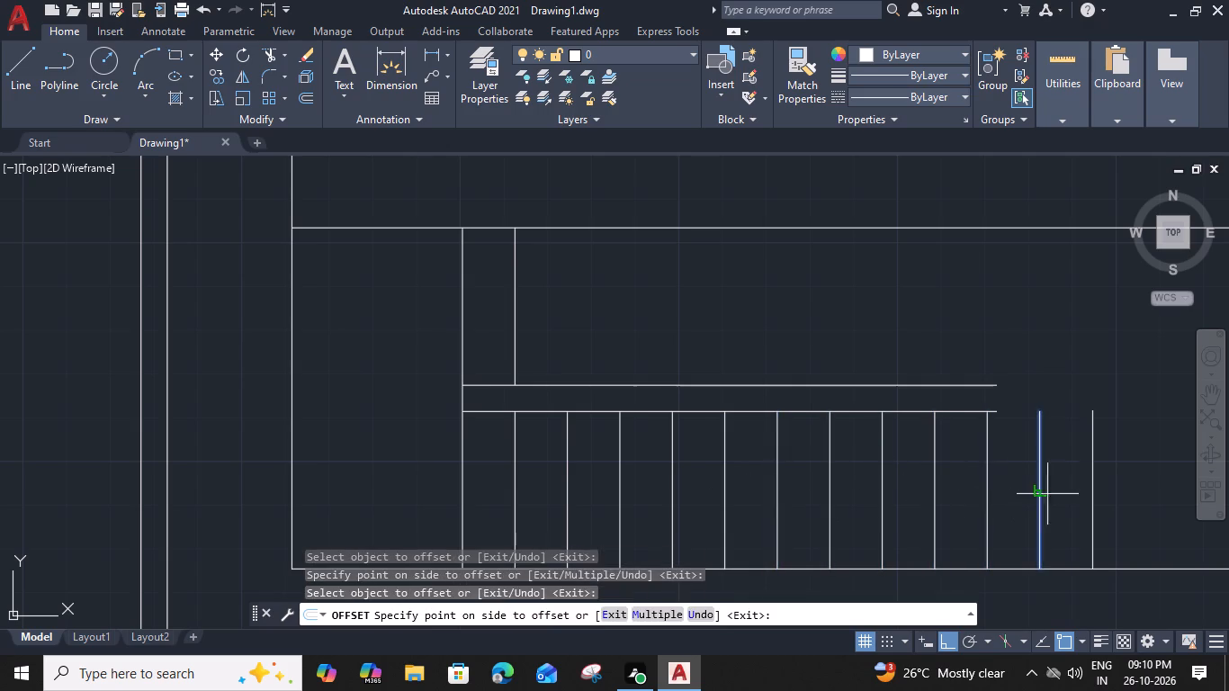
pyautogui.click(1051, 497)
# Offset the upper flight's first tread line repeatedly to the right at 1' spacing, adding five treads.
pyautogui.click(514, 313)
pyautogui.click(594, 330)
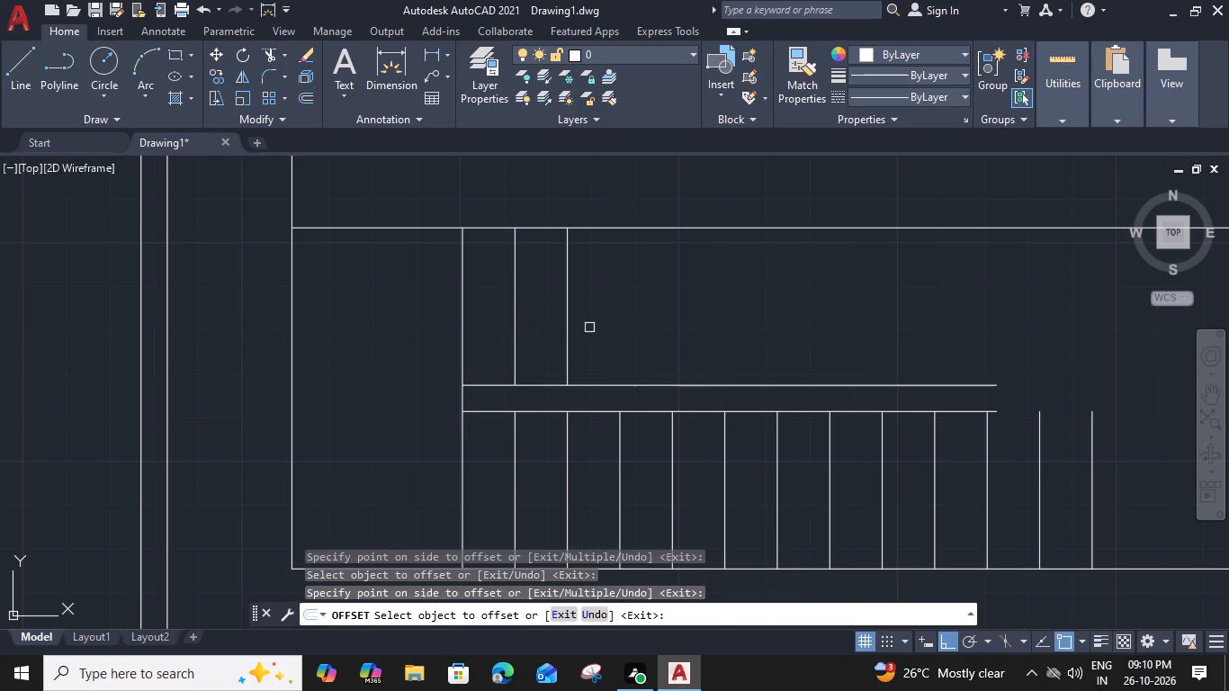
pyautogui.click(570, 318)
pyautogui.click(636, 302)
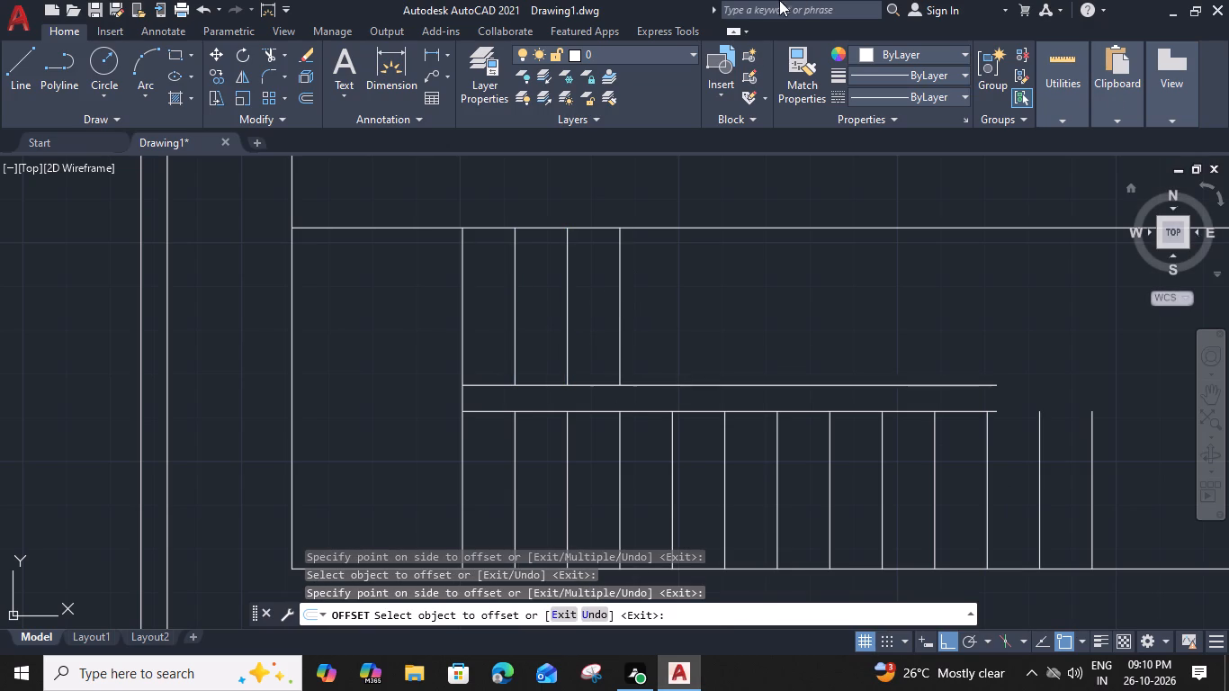
pyautogui.click(623, 290)
pyautogui.click(673, 310)
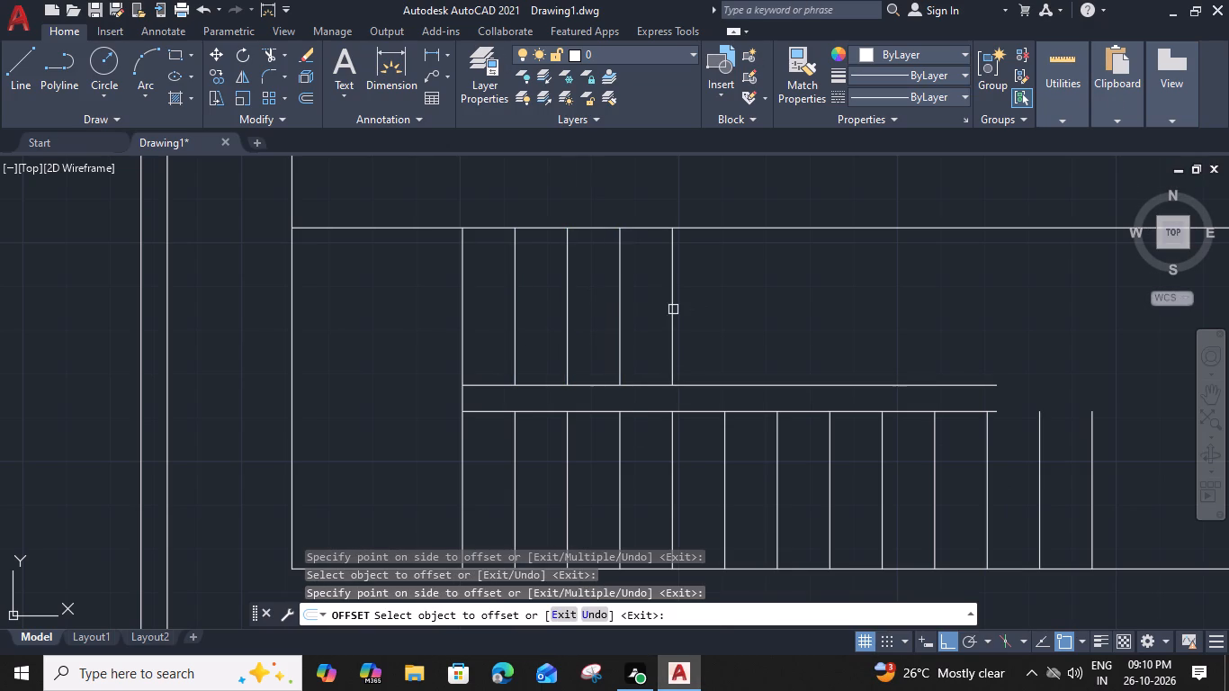
pyautogui.click(673, 310)
pyautogui.click(668, 301)
pyautogui.click(718, 315)
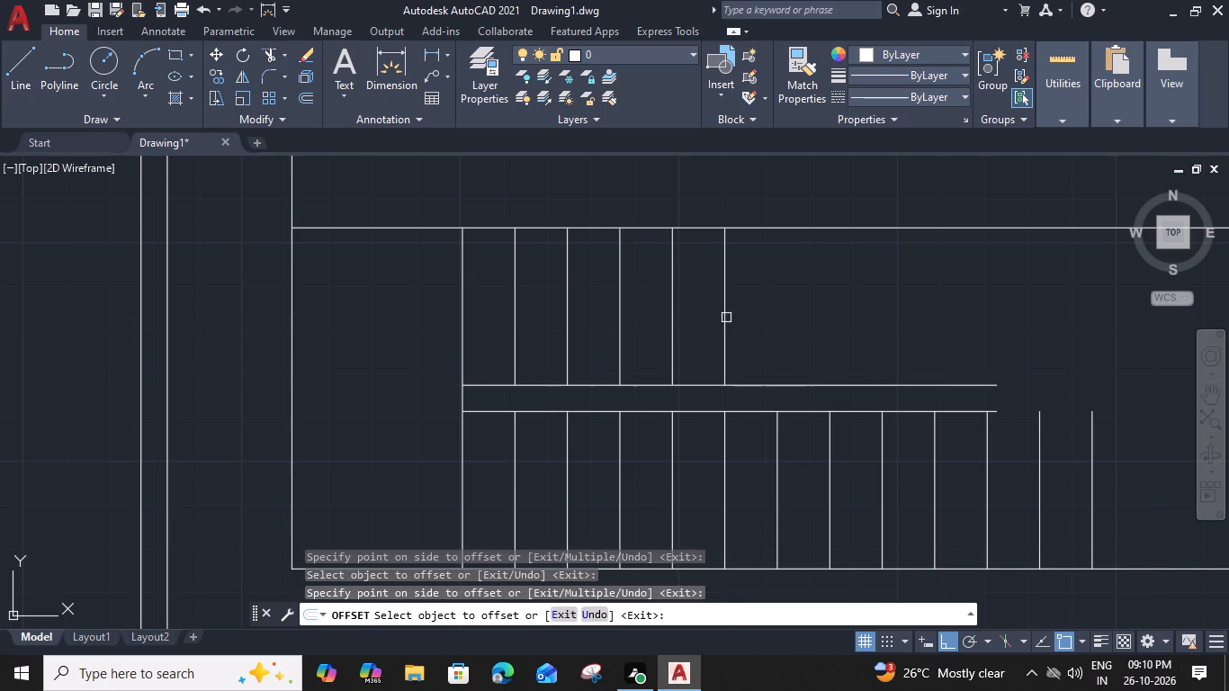
pyautogui.click(726, 318)
pyautogui.click(749, 328)
pyautogui.press('Escape')
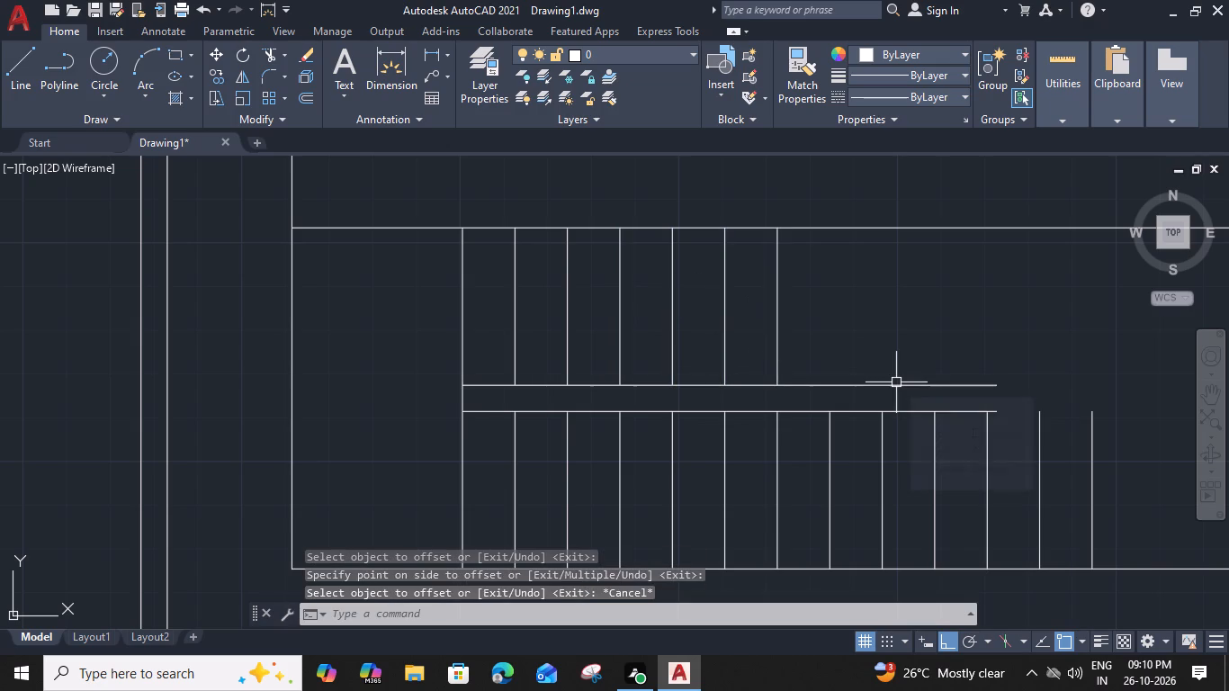
# Extend the lower divider line to the lower flight's last tread.
pyautogui.write('EX')
pyautogui.press('space')
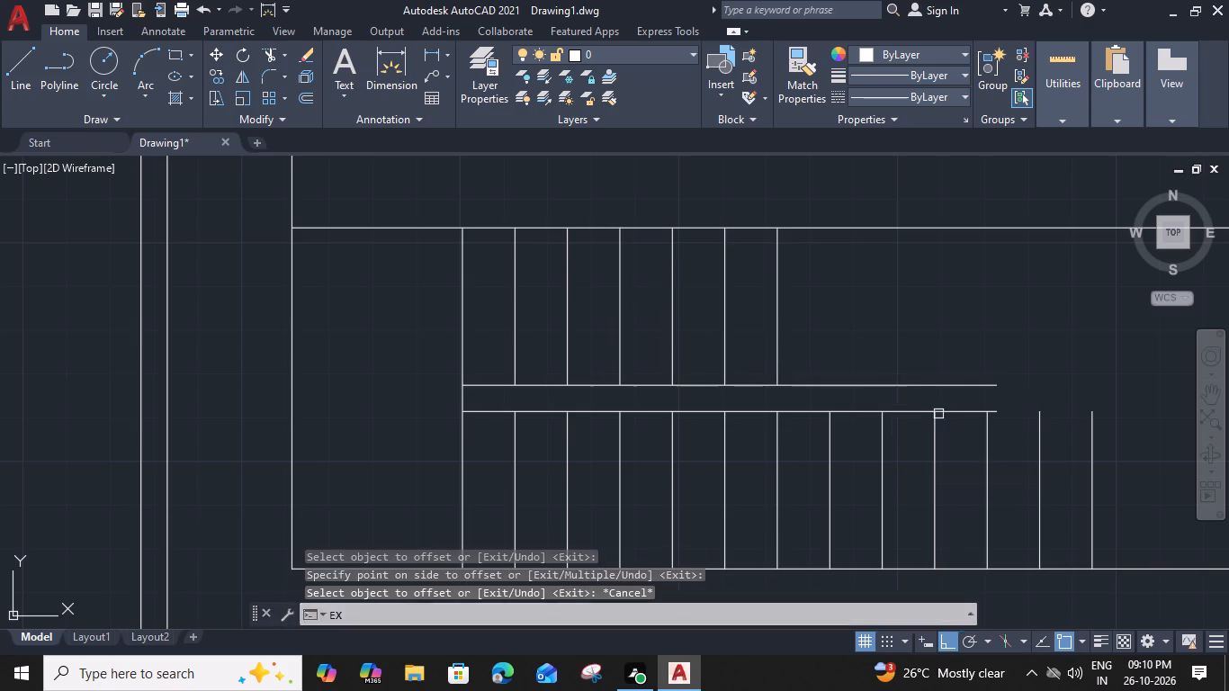
pyautogui.click(959, 415)
pyautogui.click(1017, 409)
pyautogui.press('Escape')
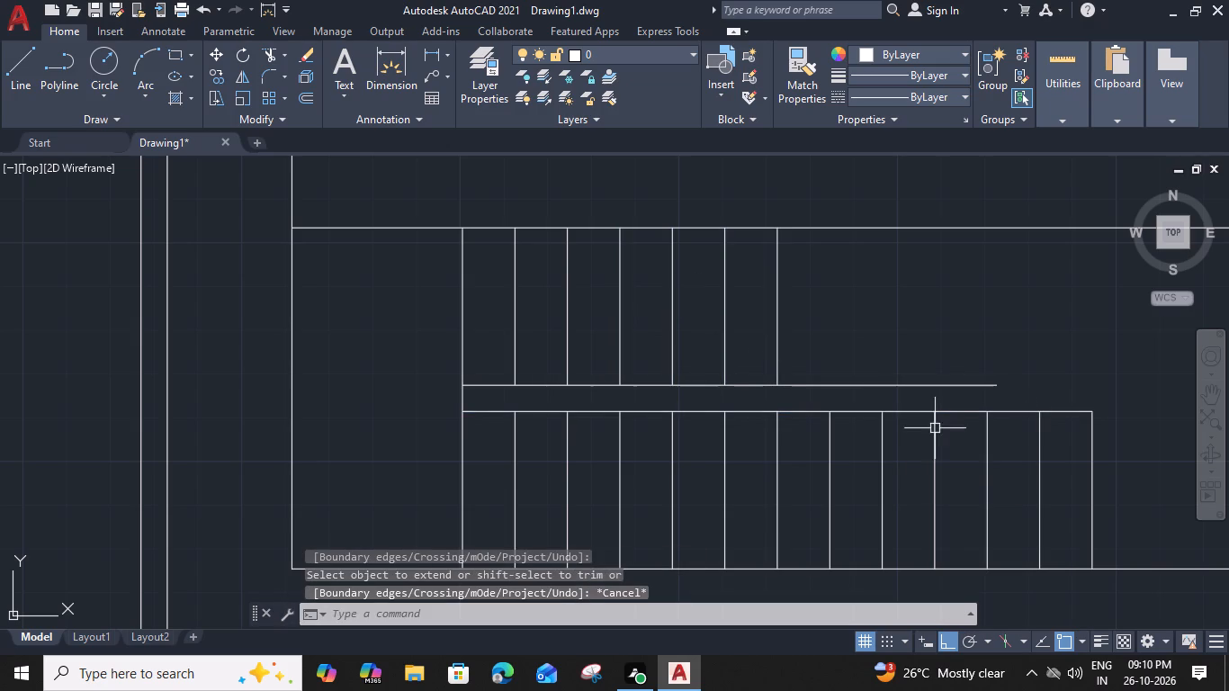
# Shorten the upper divider line by stretching its right end back to just past the upper flight's last tread.
pyautogui.moveTo(924, 426); pyautogui.dragTo(830, 419, button='middle')
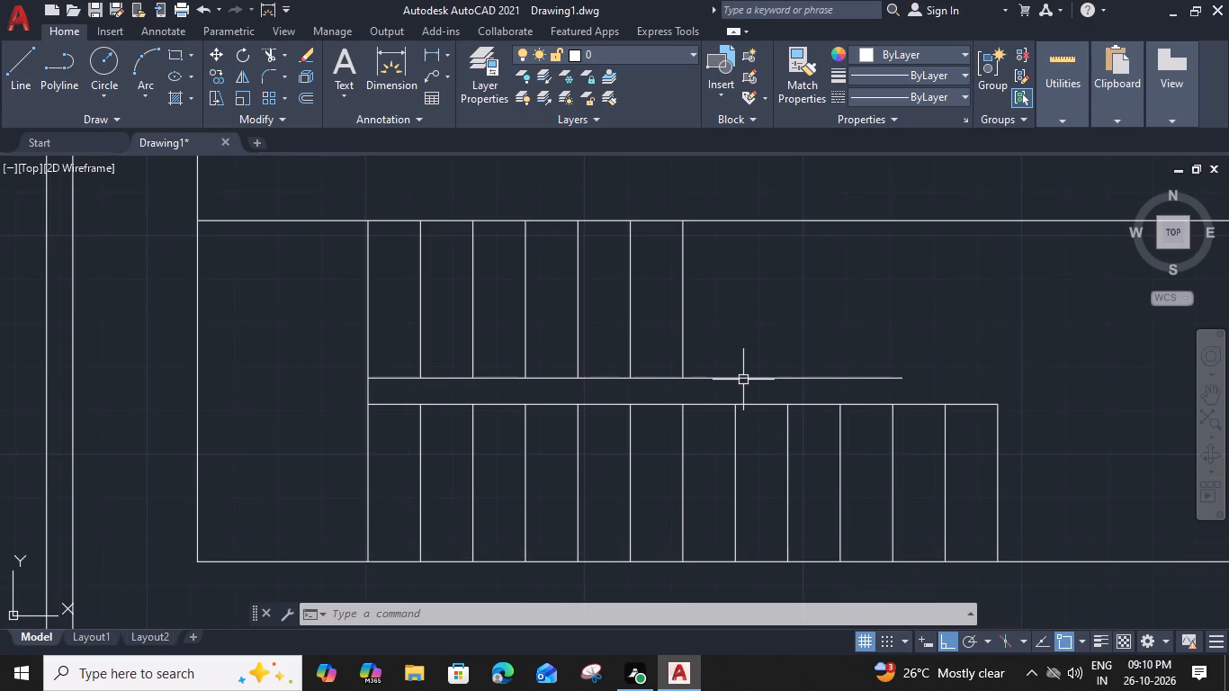
pyautogui.click(774, 378)
pyautogui.click(902, 377)
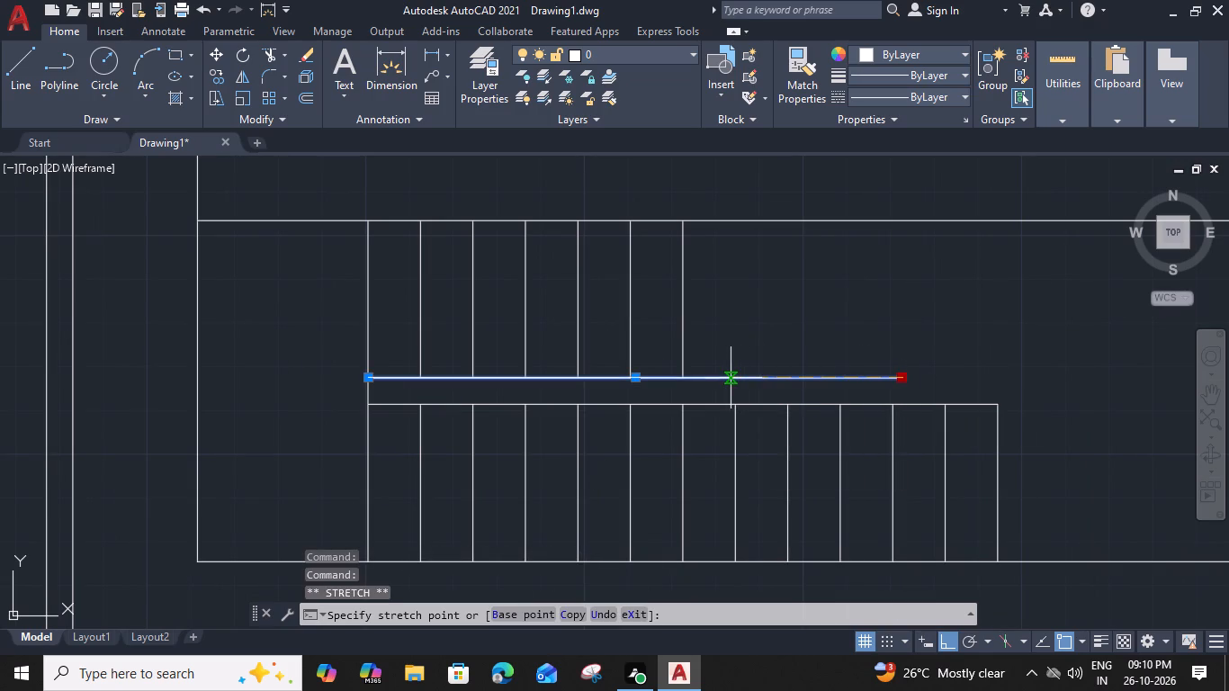
pyautogui.click(740, 378)
pyautogui.press('Escape')
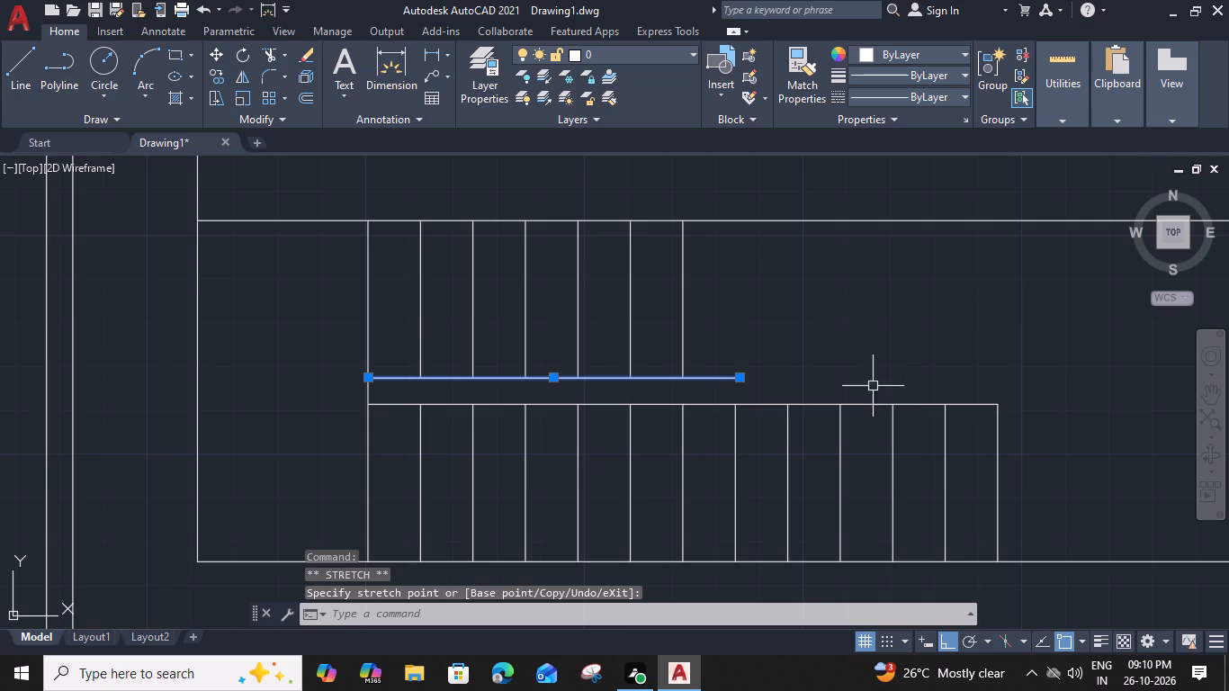
pyautogui.press('Escape')
# Trim the staircase's top line flush with the lower flight's last tread, temporarily extending that tread upward as the cutting edge.
pyautogui.scroll(-2, 867, 318)
pyautogui.moveTo(867, 318); pyautogui.dragTo(767, 318, button='middle')
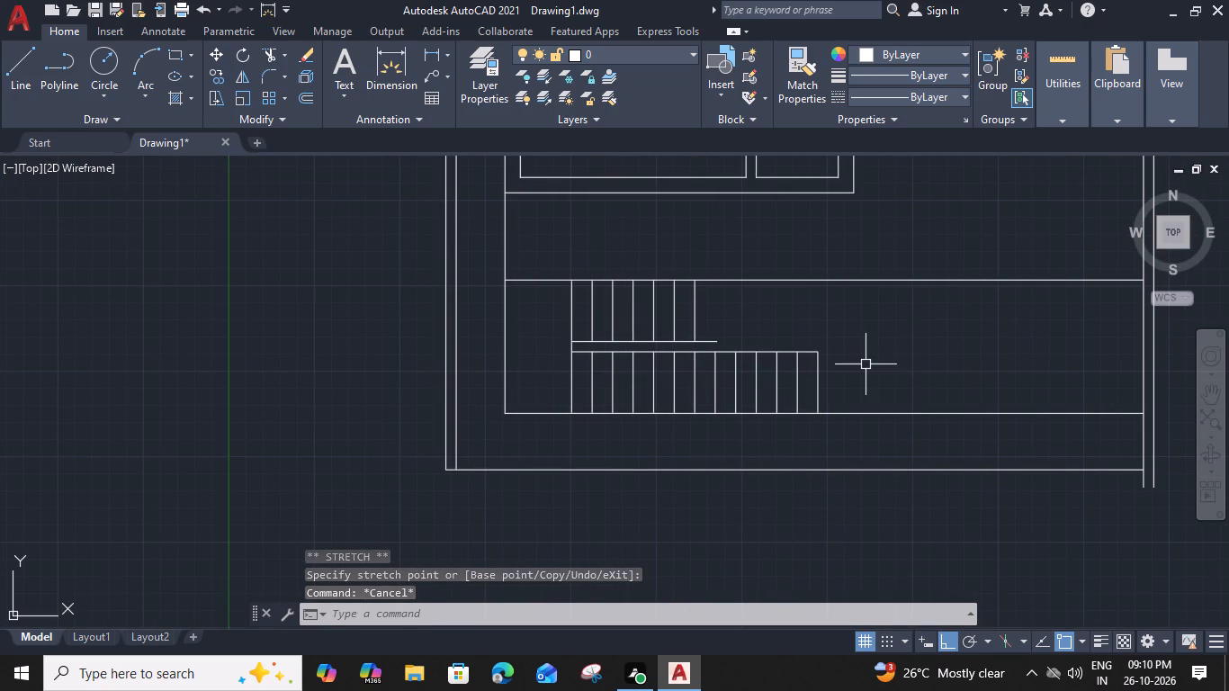
pyautogui.press('e')
pyautogui.press('x')
pyautogui.press('space')
pyautogui.click(817, 377)
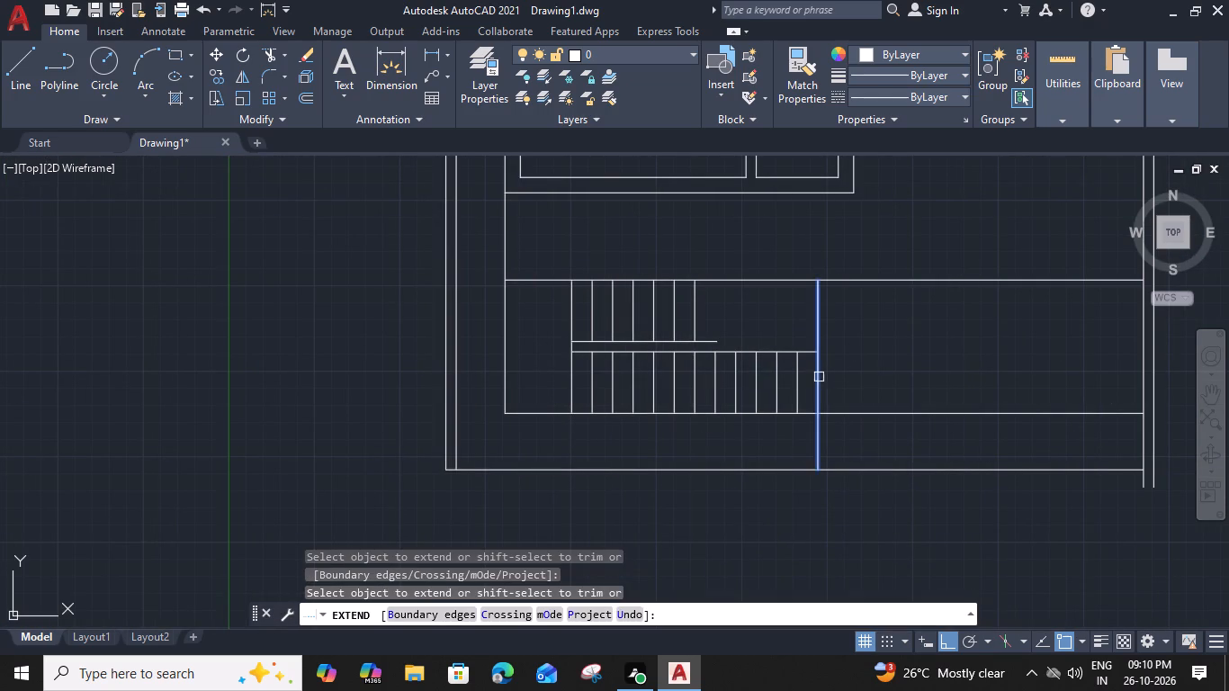
pyautogui.keyDown('shift'); pyautogui.click(893, 279); pyautogui.keyUp('shift')
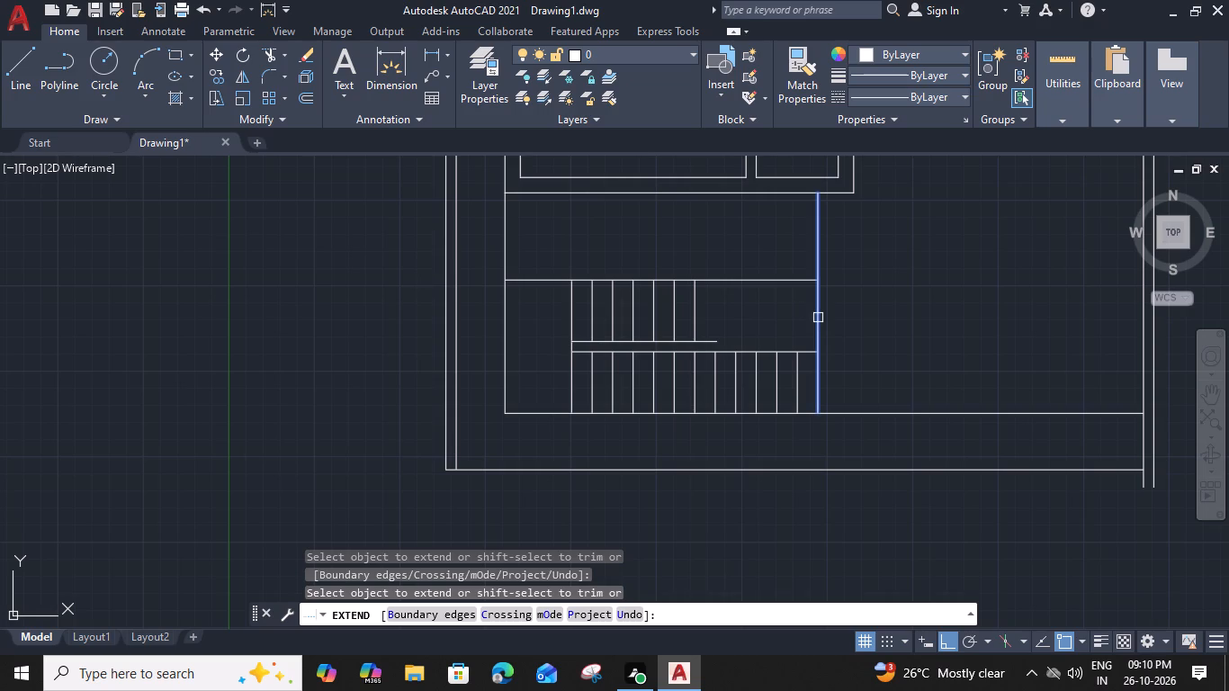
pyautogui.keyDown('shift'); pyautogui.click(820, 318); pyautogui.keyUp('shift')
pyautogui.press('Escape')
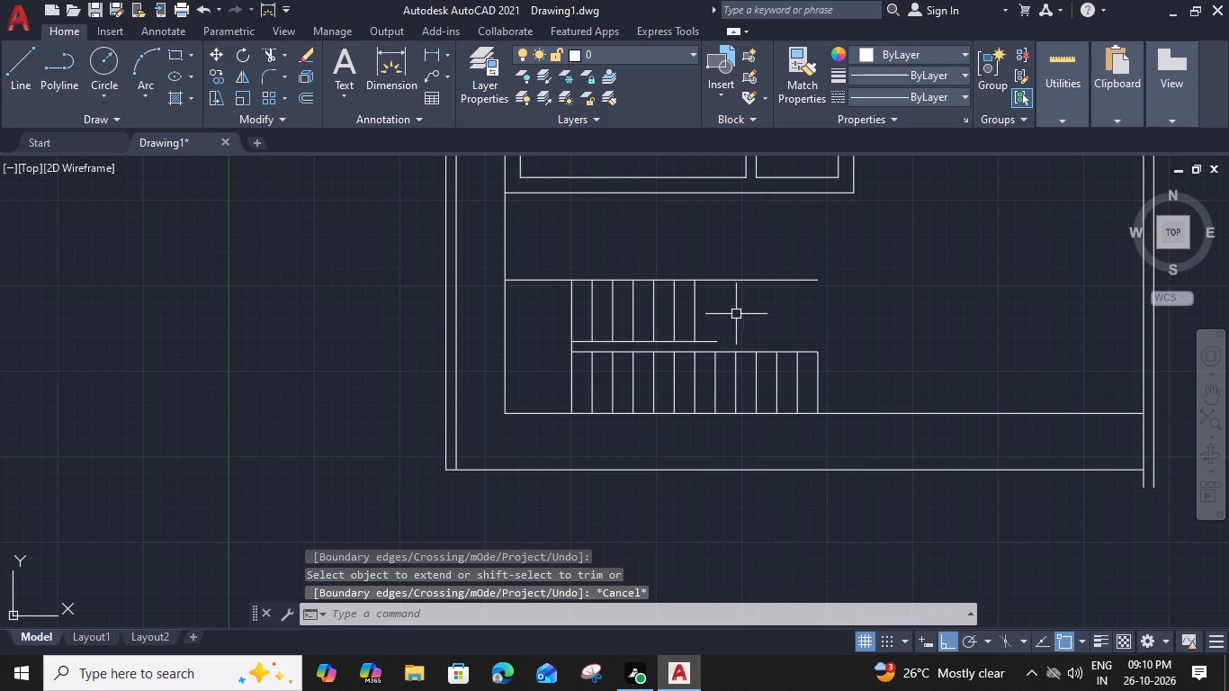
# Trim the staircase's bottom line where it runs past the lower flight's last tread.
pyautogui.moveTo(754, 305); pyautogui.dragTo(758, 337, button='middle')
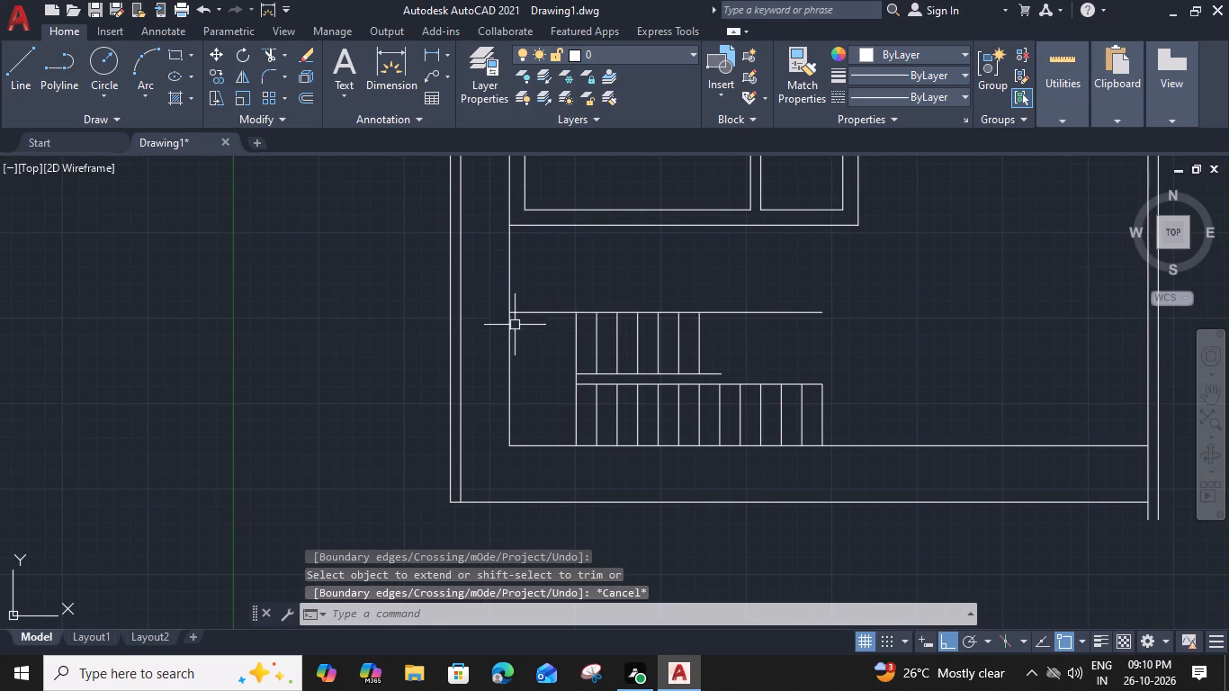
pyautogui.scroll(-2, 550, 268)
pyautogui.moveTo(713, 254); pyautogui.dragTo(696, 274, button='middle')
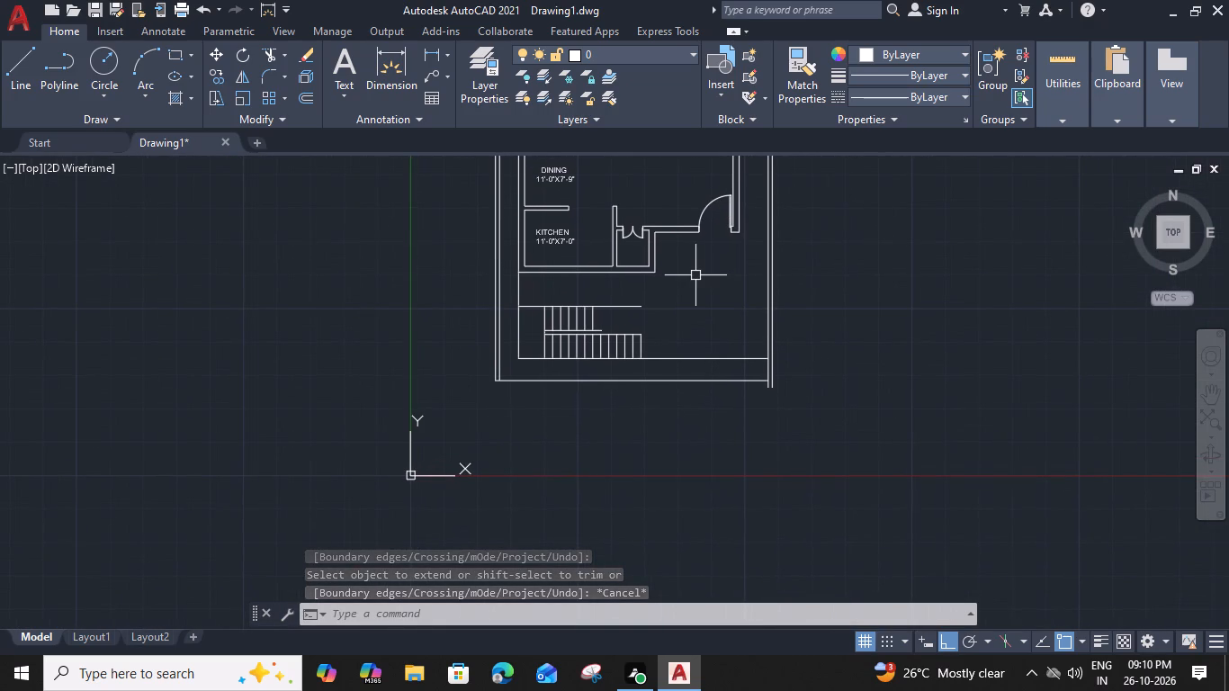
pyautogui.scroll(2, 681, 364)
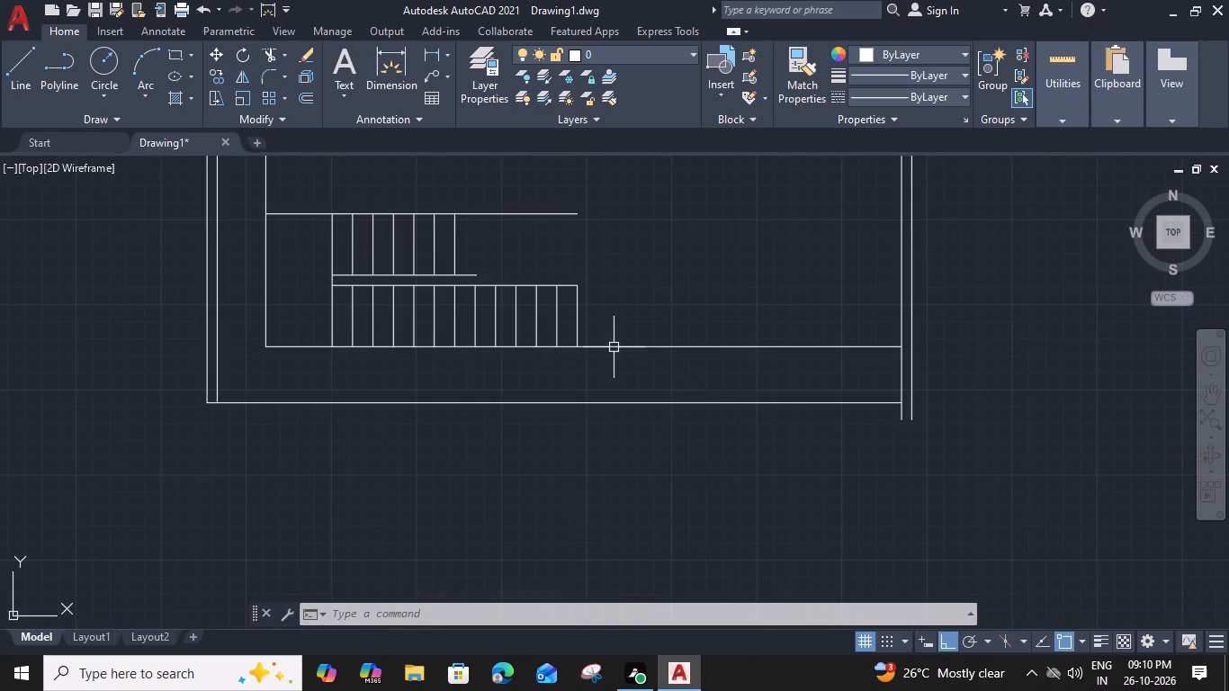
pyautogui.write('TR')
pyautogui.press('space')
pyautogui.click(653, 345)
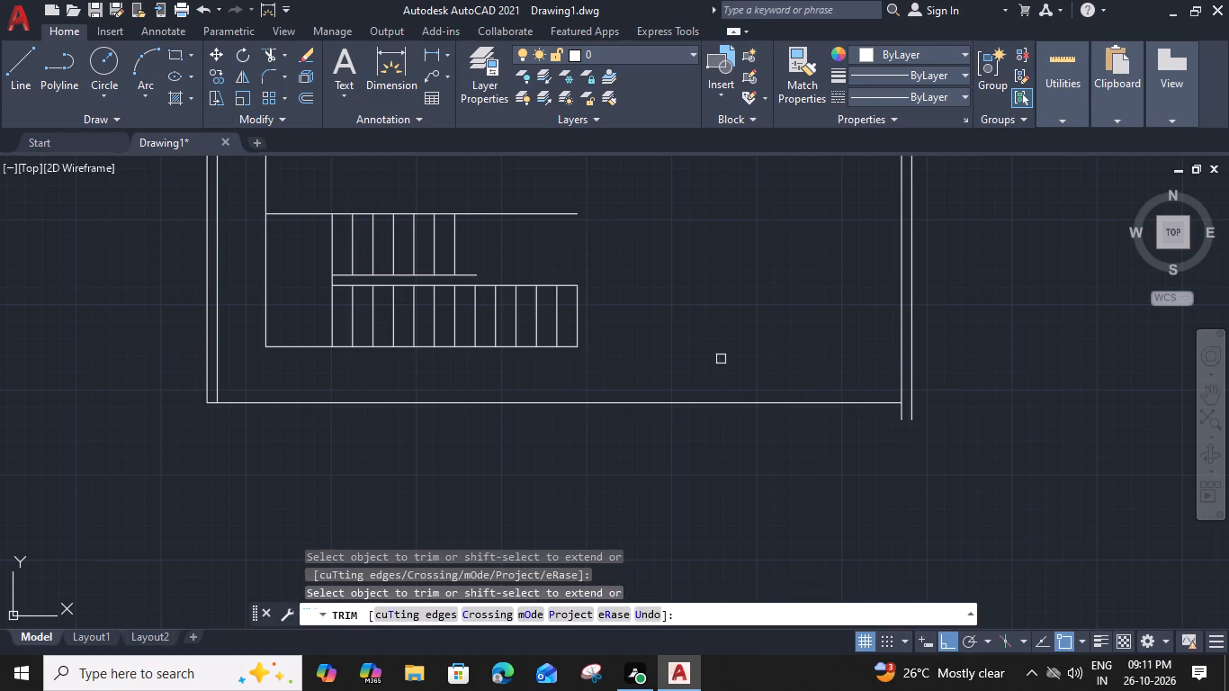
pyautogui.press('Escape')
# Offset the plan's bottom boundary line 6" outward to form the bottom wall's outer face.
pyautogui.click(740, 403)
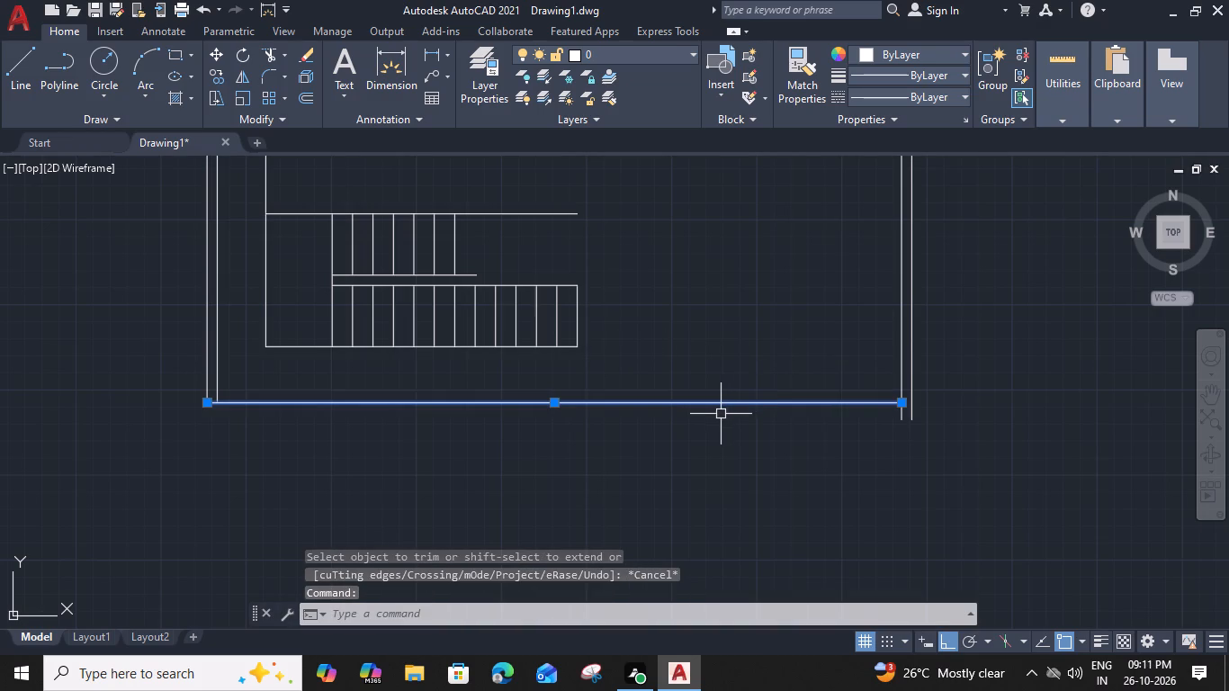
pyautogui.write('O')
pyautogui.press('space')
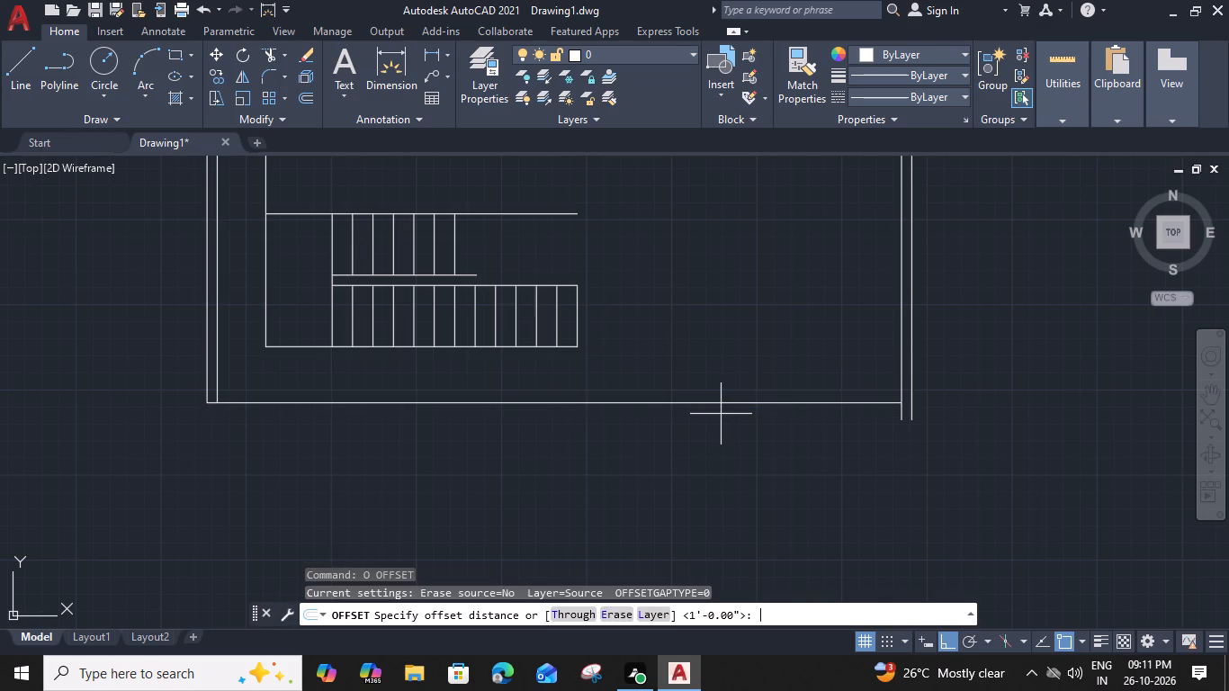
pyautogui.press('6')
pyautogui.hotkey('shift', '"')
pyautogui.press('Return')
pyautogui.click(717, 441)
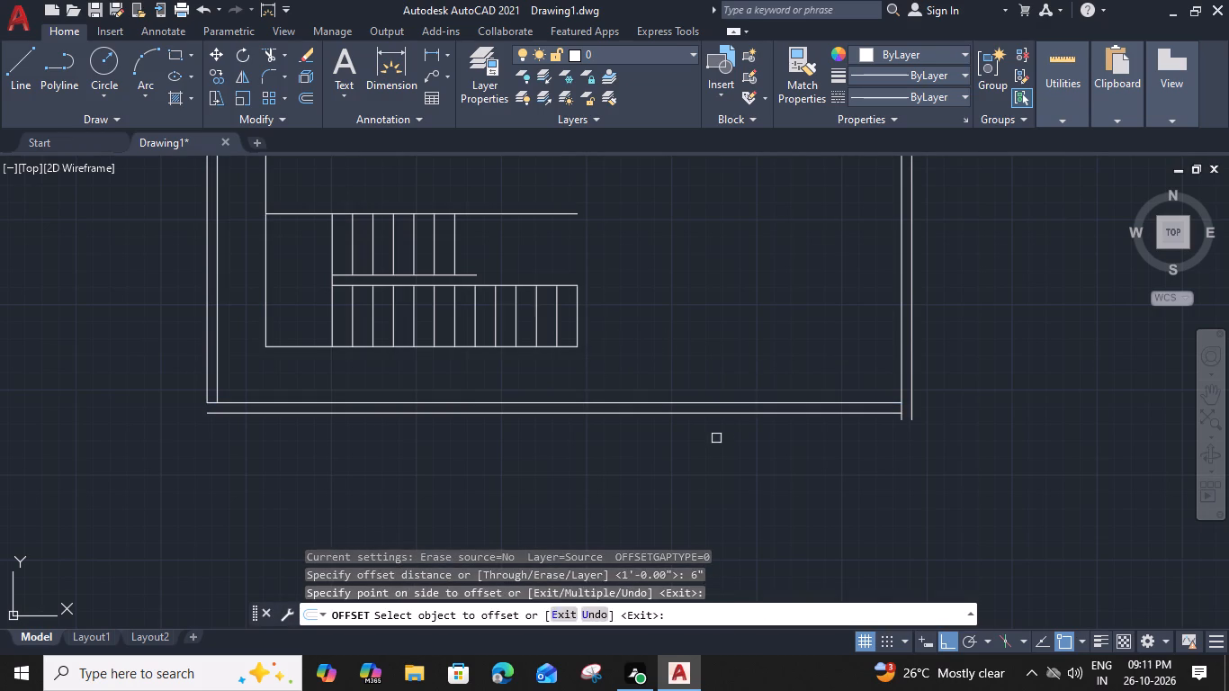
pyautogui.press('Escape')
# Extend the outer left wall line to the new bottom wall line and trim the inner line's stub at that corner.
pyautogui.moveTo(638, 424); pyautogui.dragTo(755, 399, button='middle')
pyautogui.write('EX')
pyautogui.press('space')
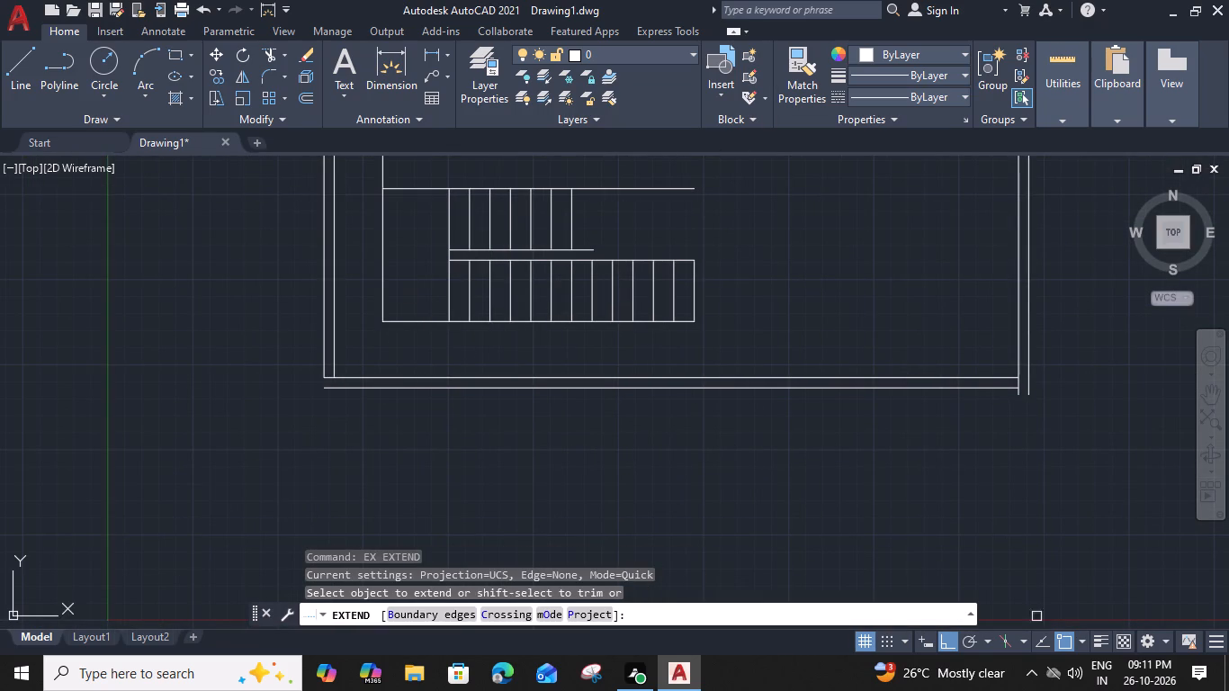
pyautogui.click(318, 353)
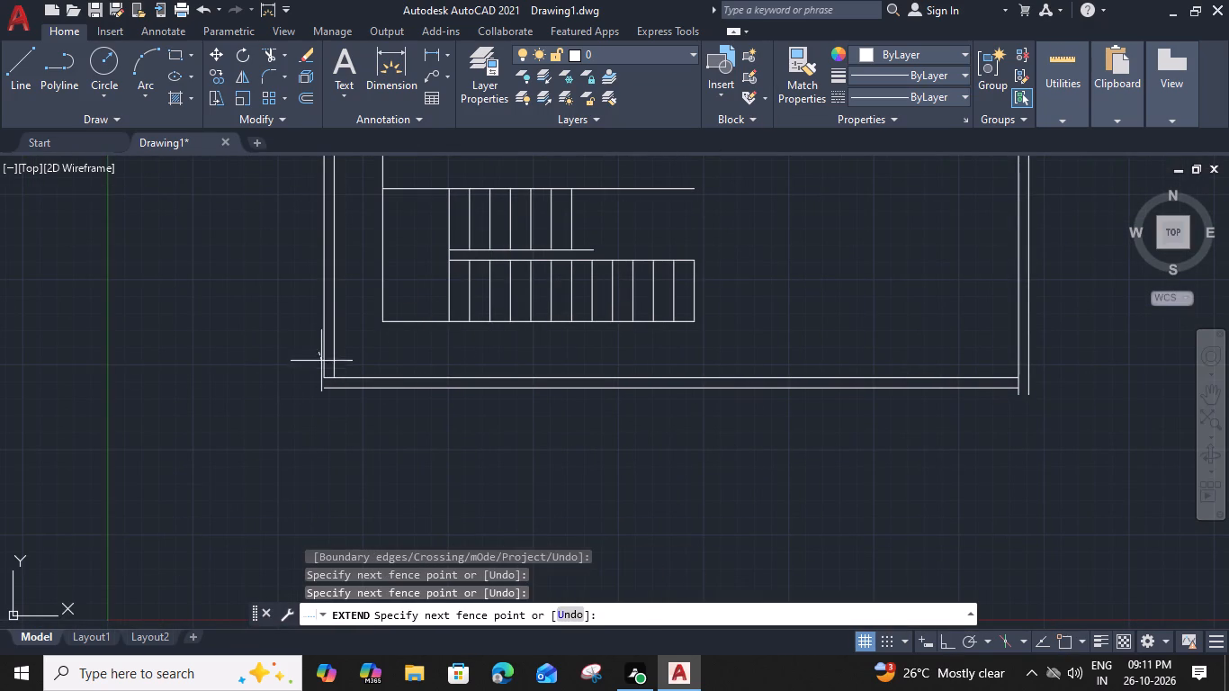
pyautogui.click(326, 368)
pyautogui.scroll(2, 325, 379)
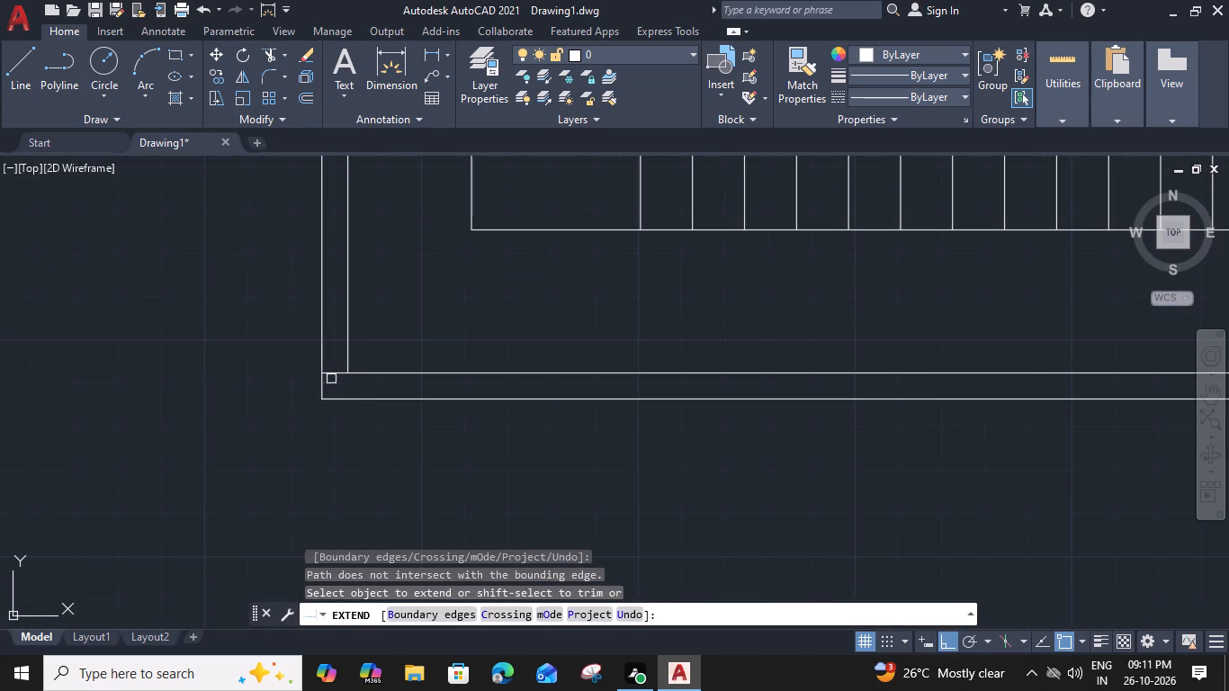
pyautogui.keyDown('shift'); pyautogui.click(331, 372); pyautogui.keyUp('shift')
# Close the bottom-right wall corner by extending the outer bottom line to the outer right wall and trimming the overshooting wall lines.
pyautogui.scroll(-2, 331, 372)
pyautogui.scroll(1, 1046, 369)
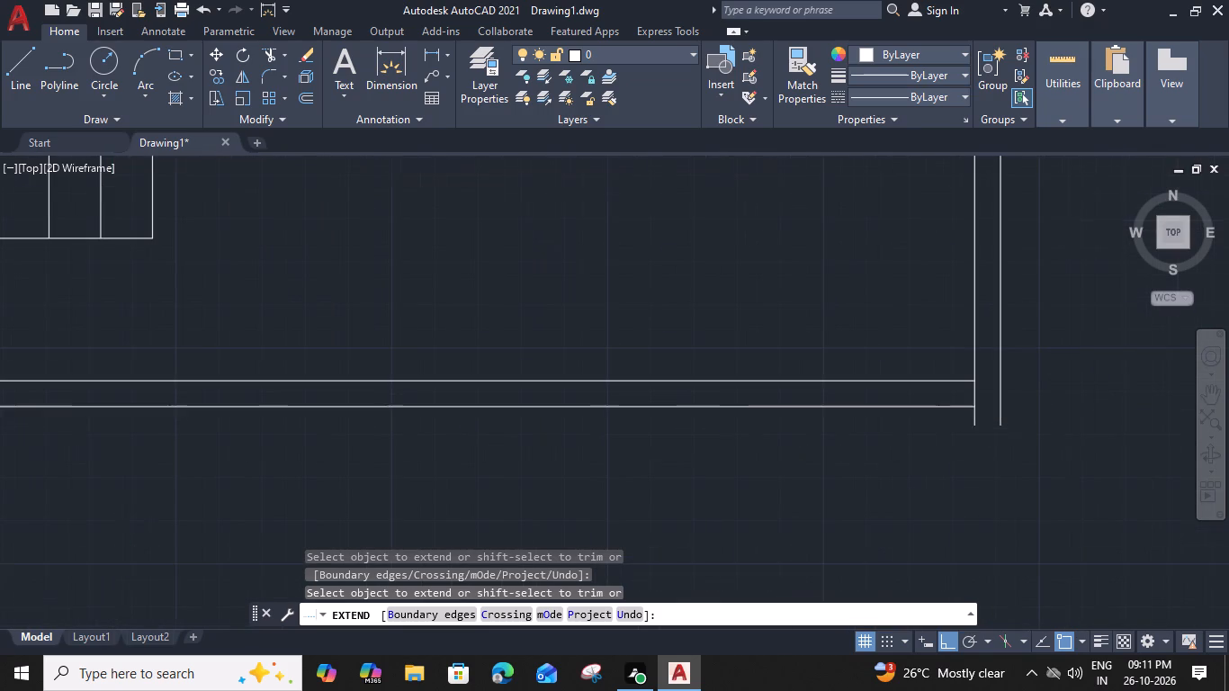
pyautogui.scroll(1, 1046, 369)
pyautogui.click(969, 408)
pyautogui.keyDown('shift'); pyautogui.click(975, 390); pyautogui.keyUp('shift')
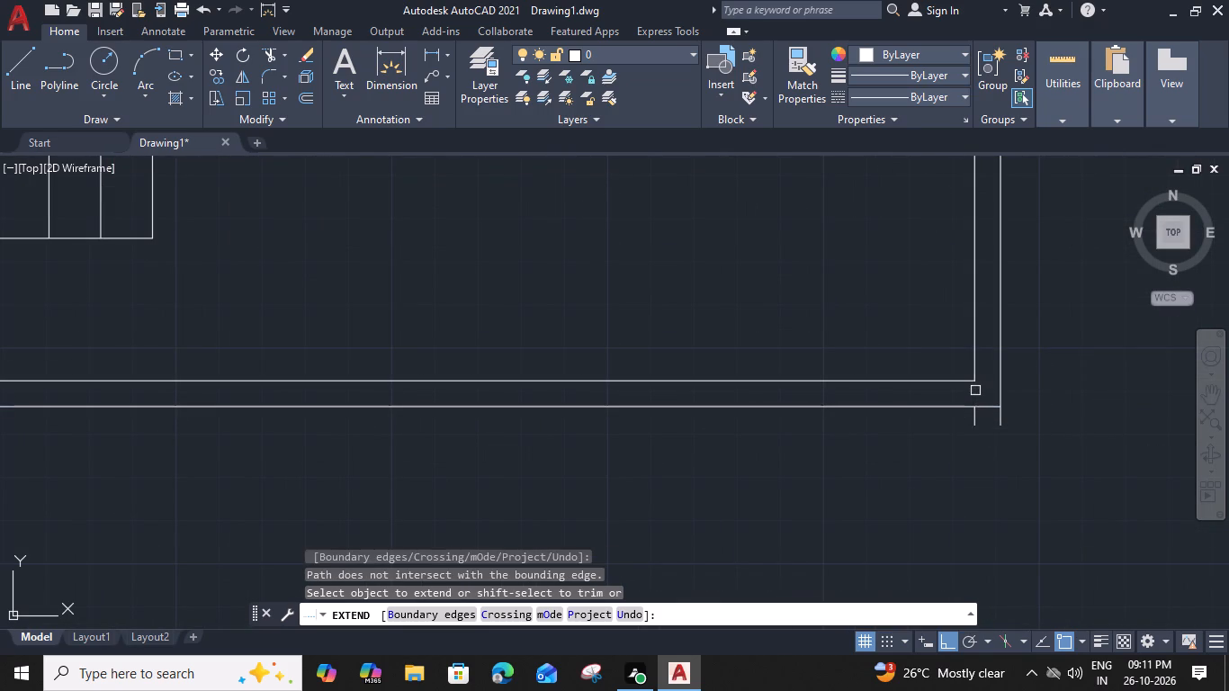
pyautogui.keyDown('shift'); pyautogui.click(973, 415); pyautogui.keyUp('shift')
pyautogui.keyDown('shift'); pyautogui.click(998, 417); pyautogui.keyUp('shift')
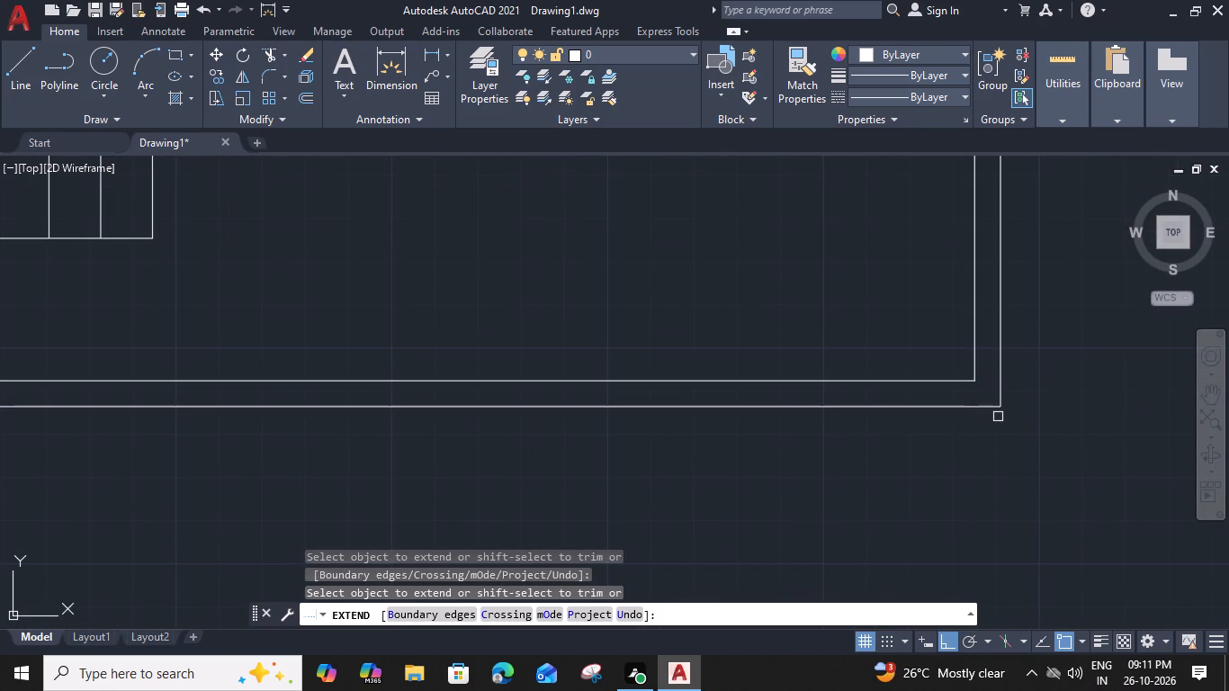
pyautogui.press('Escape')
pyautogui.scroll(-1, 893, 432)
pyautogui.moveTo(807, 427); pyautogui.dragTo(773, 431, button='middle')
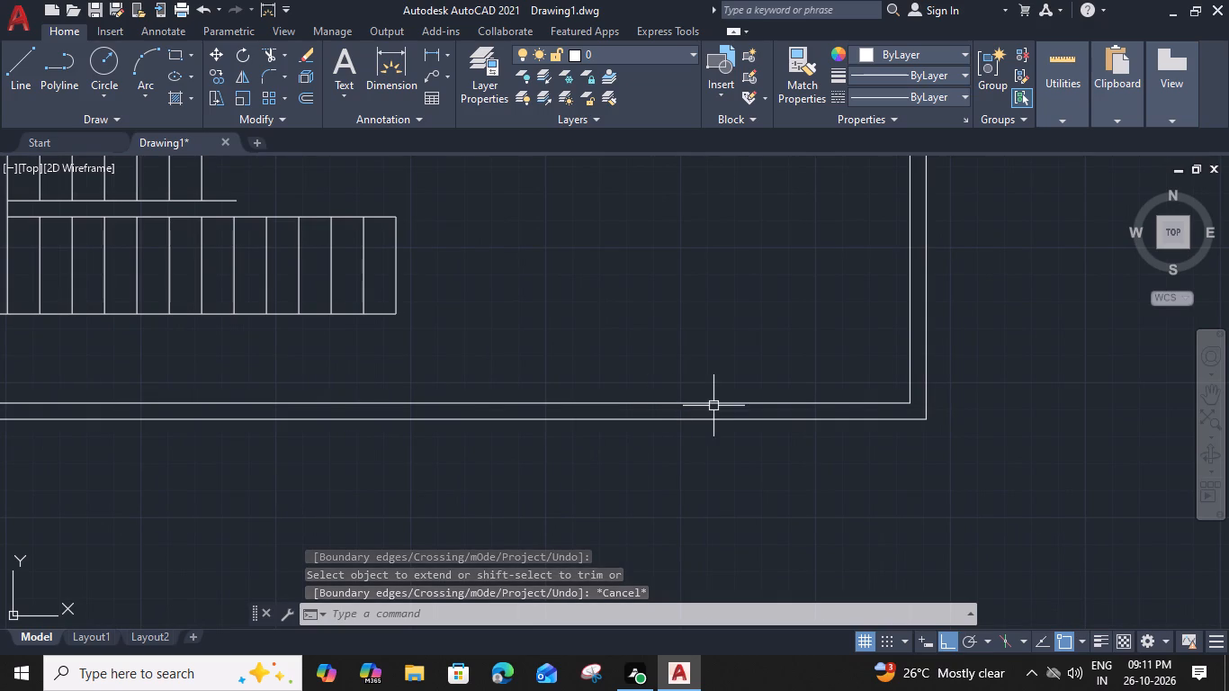
# Draw a short vertical line across the bottom wall's thickness, to the right of the staircase.
pyautogui.write('L')
pyautogui.press('space')
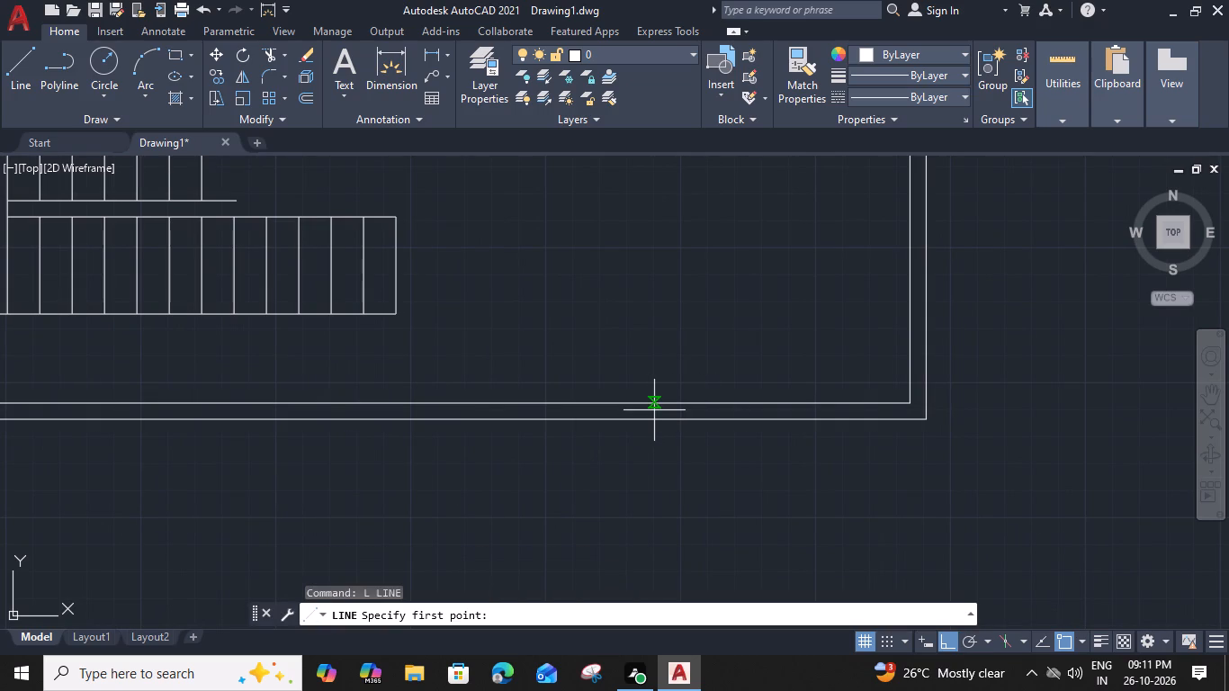
pyautogui.click(652, 404)
pyautogui.click(651, 423)
pyautogui.press('space')
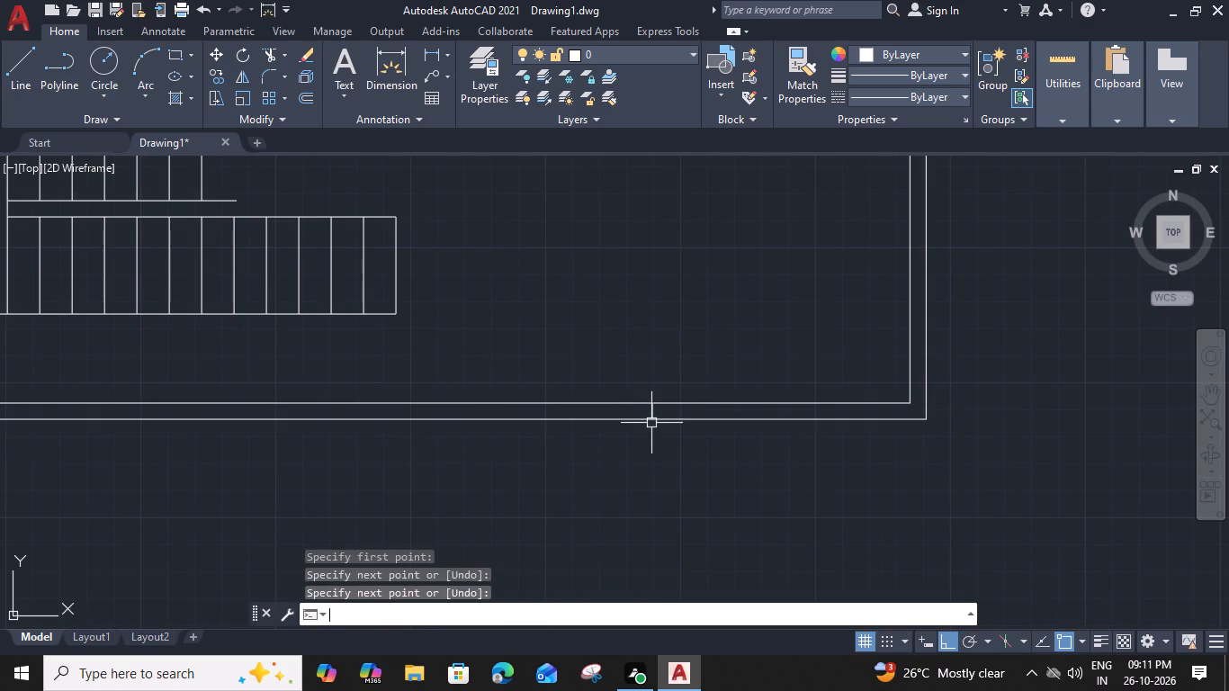
# Offset the short line across the bottom wall 5' to each side.
pyautogui.scroll(1, 650, 418)
pyautogui.click(654, 408)
pyautogui.write('O')
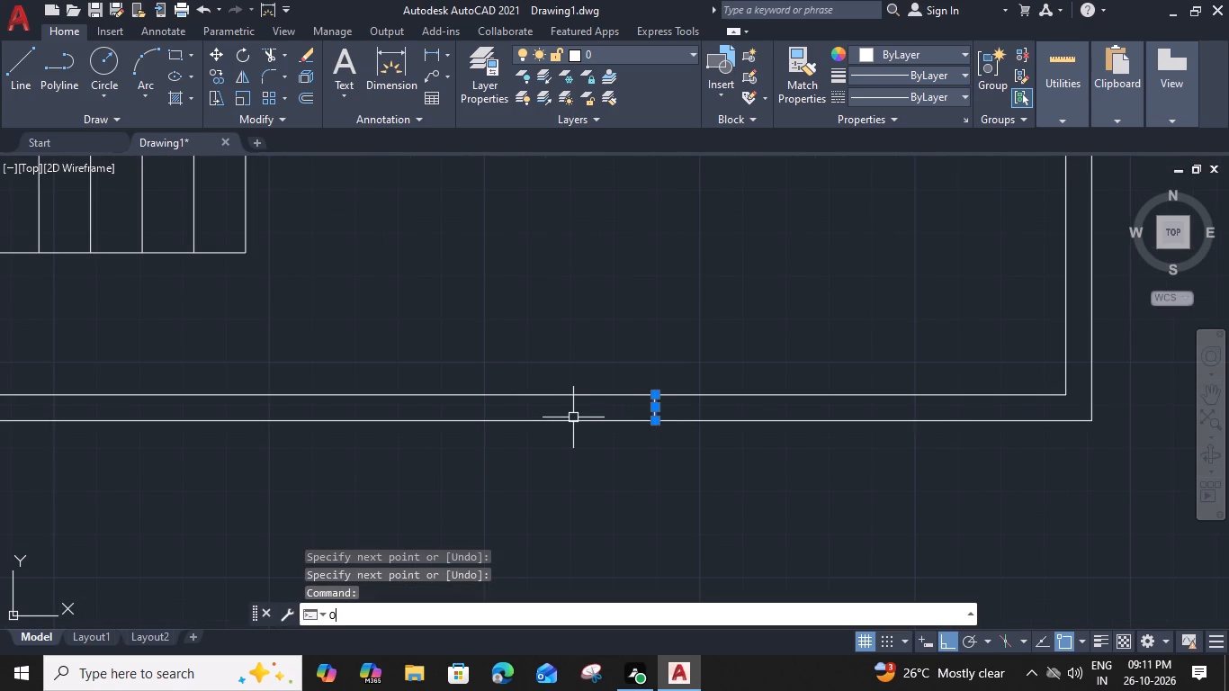
pyautogui.press('space')
pyautogui.press('5')
pyautogui.write("'")
pyautogui.press('space')
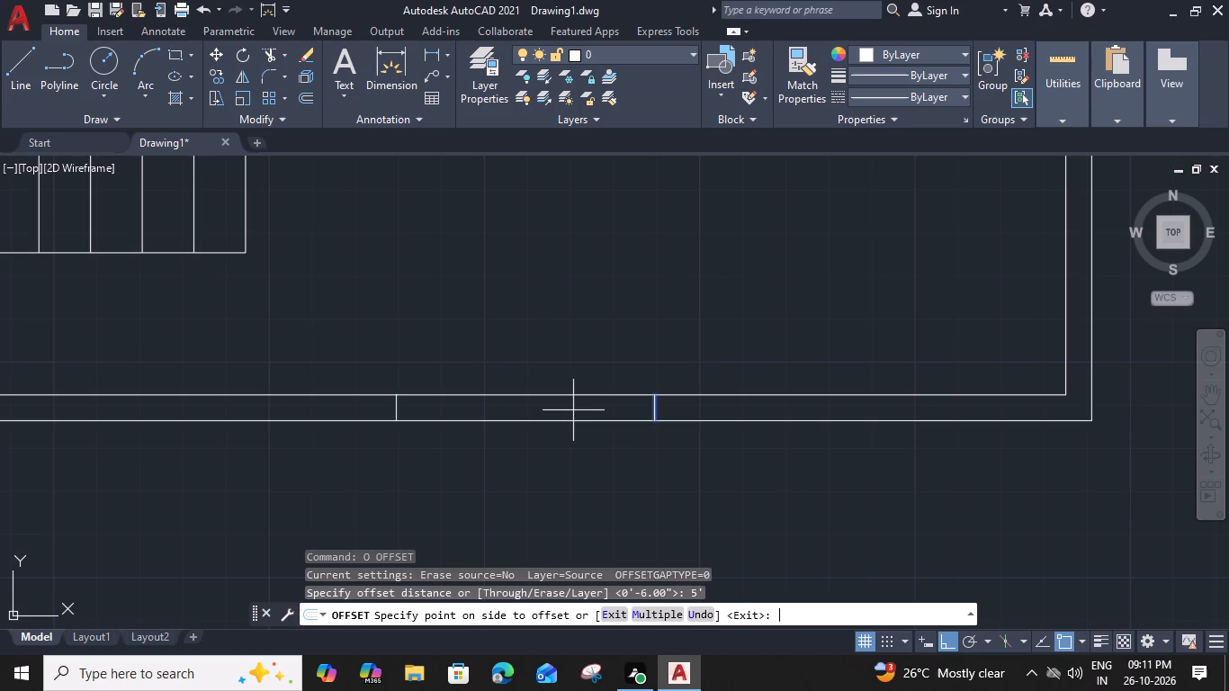
pyautogui.click(540, 410)
pyautogui.click(653, 408)
pyautogui.click(782, 410)
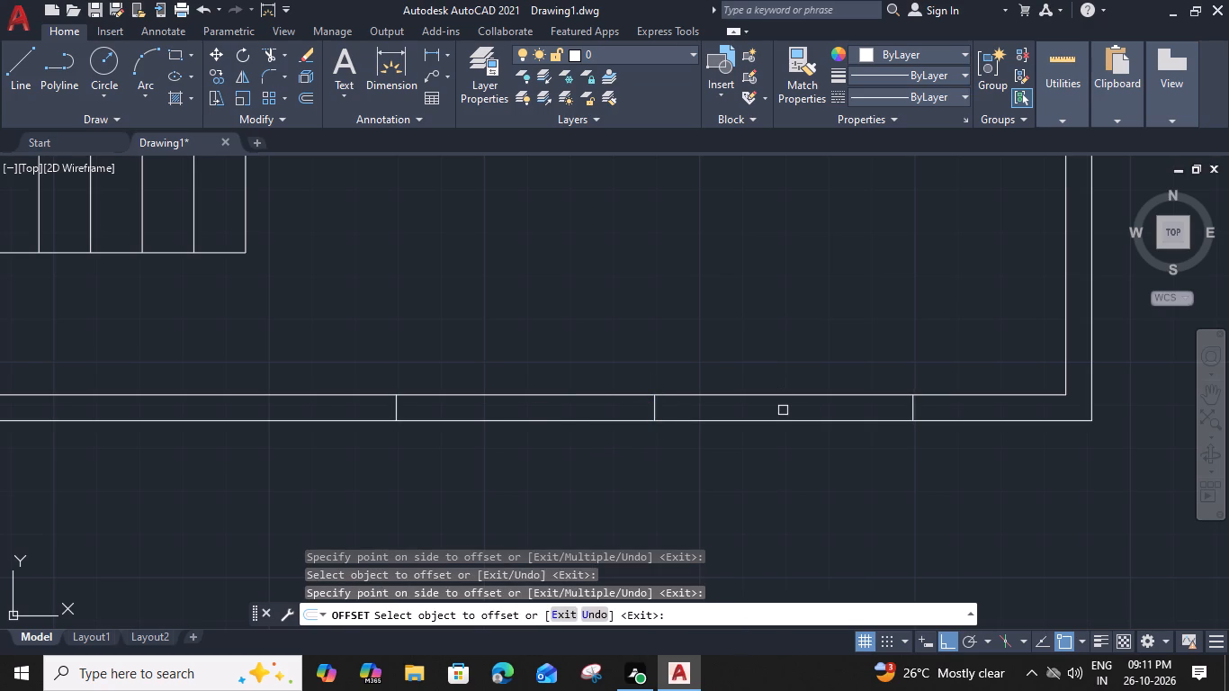
pyautogui.press('Escape')
# Delete the middle short line across the bottom wall, between the two opening edge lines.
pyautogui.moveTo(652, 409); pyautogui.dragTo(644, 412)
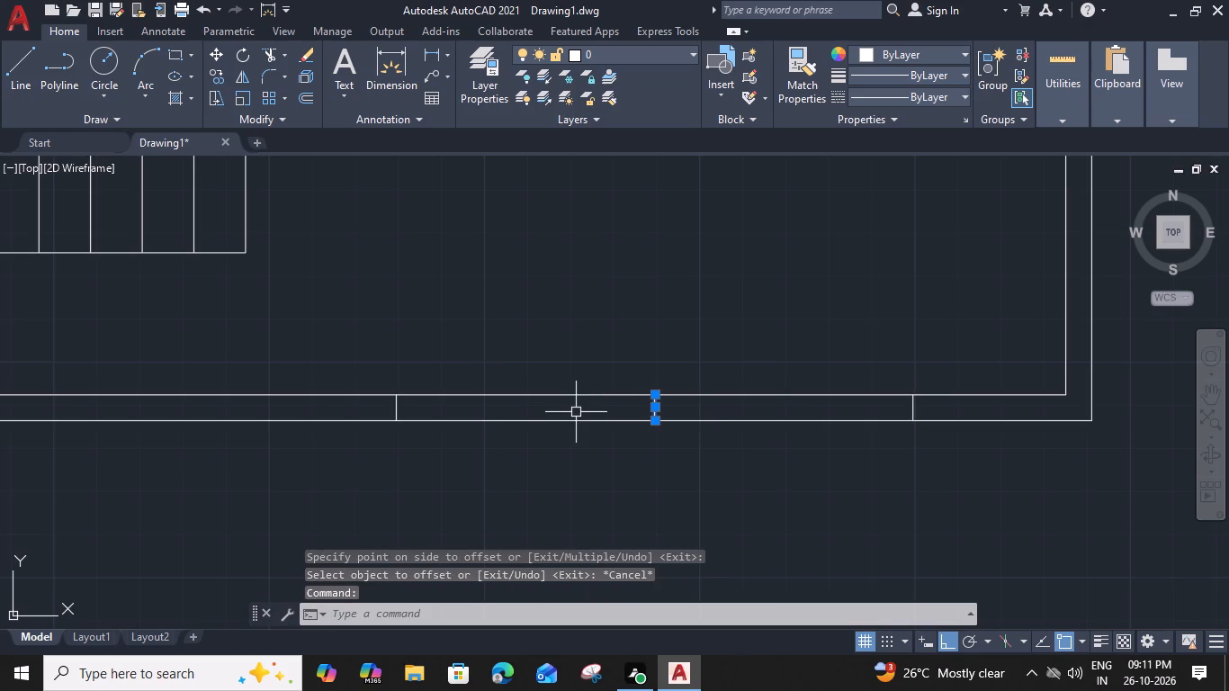
pyautogui.press('Delete')
# Offset each of the two opening edge lines in the bottom wall 6" outward, away from the opening.
pyautogui.click(394, 399)
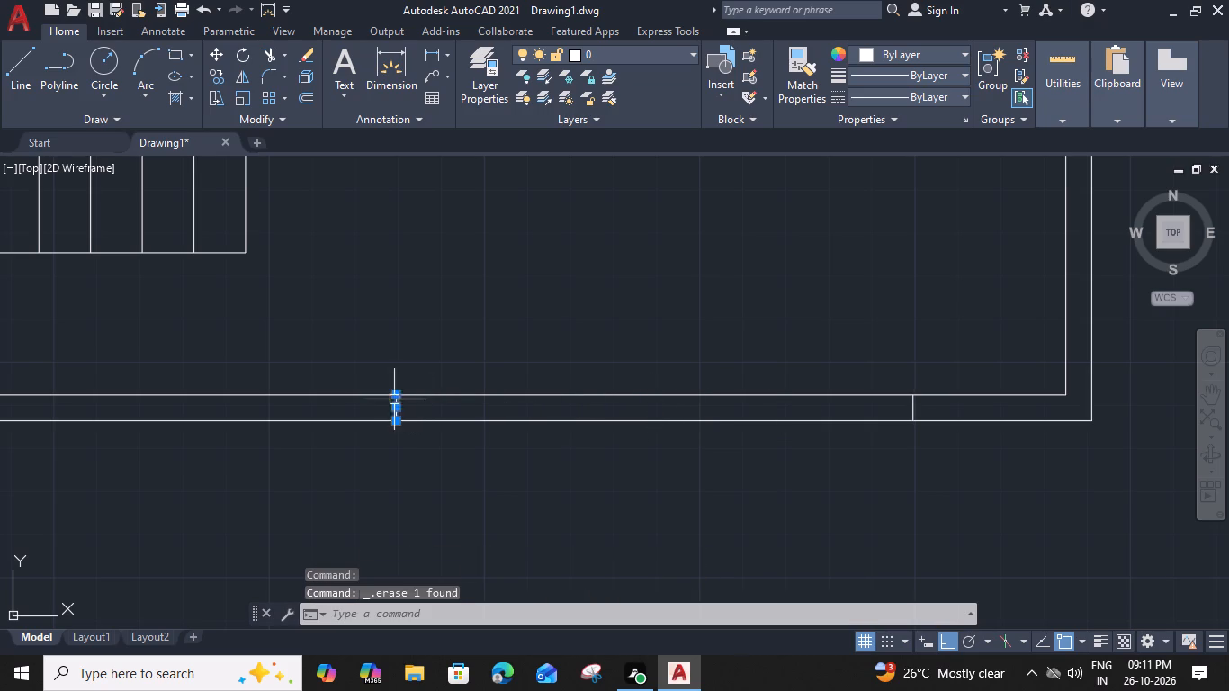
pyautogui.write('O 6"')
pyautogui.press('Return')
pyautogui.click(317, 415)
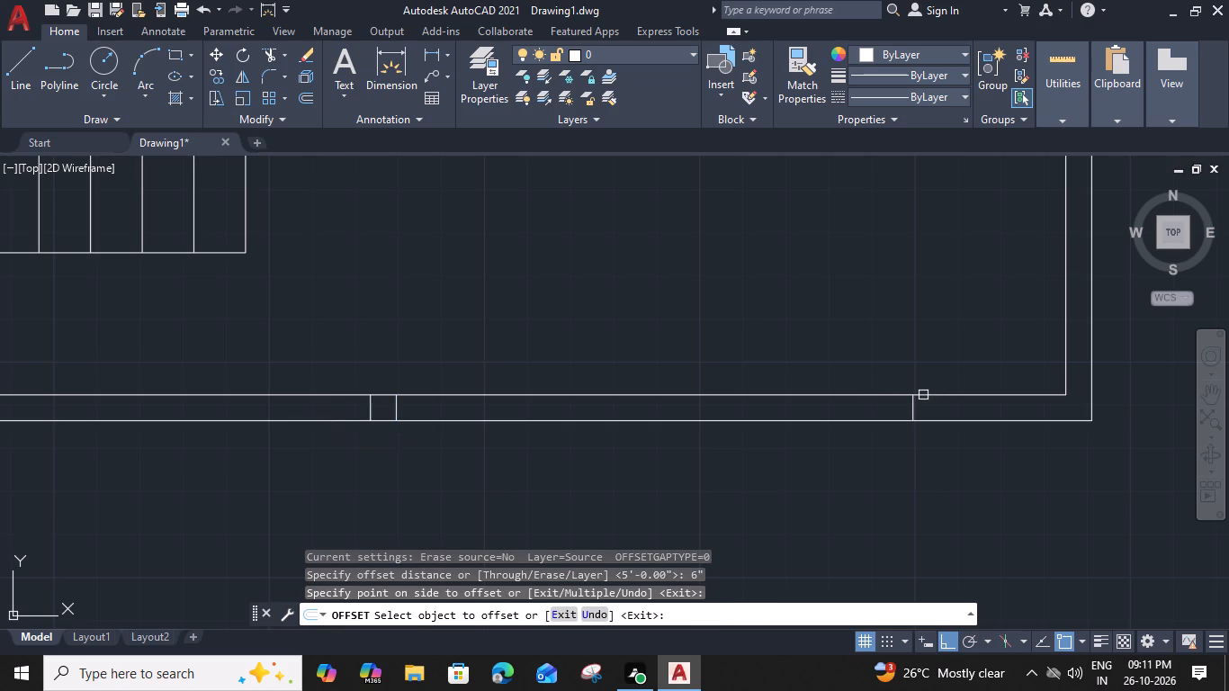
pyautogui.click(911, 408)
pyautogui.click(987, 409)
pyautogui.press('Escape')
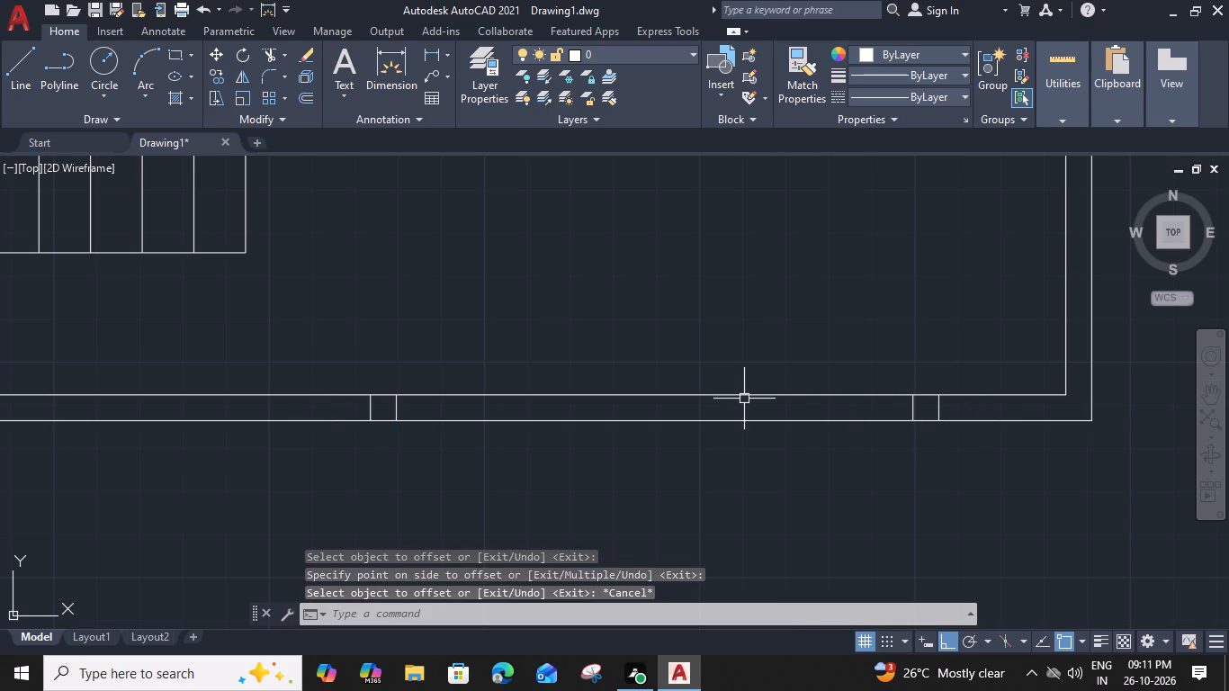
# Trim the bottom wall's inner line between the two opening edges.
pyautogui.write('TR')
pyautogui.press('space')
pyautogui.click(723, 393)
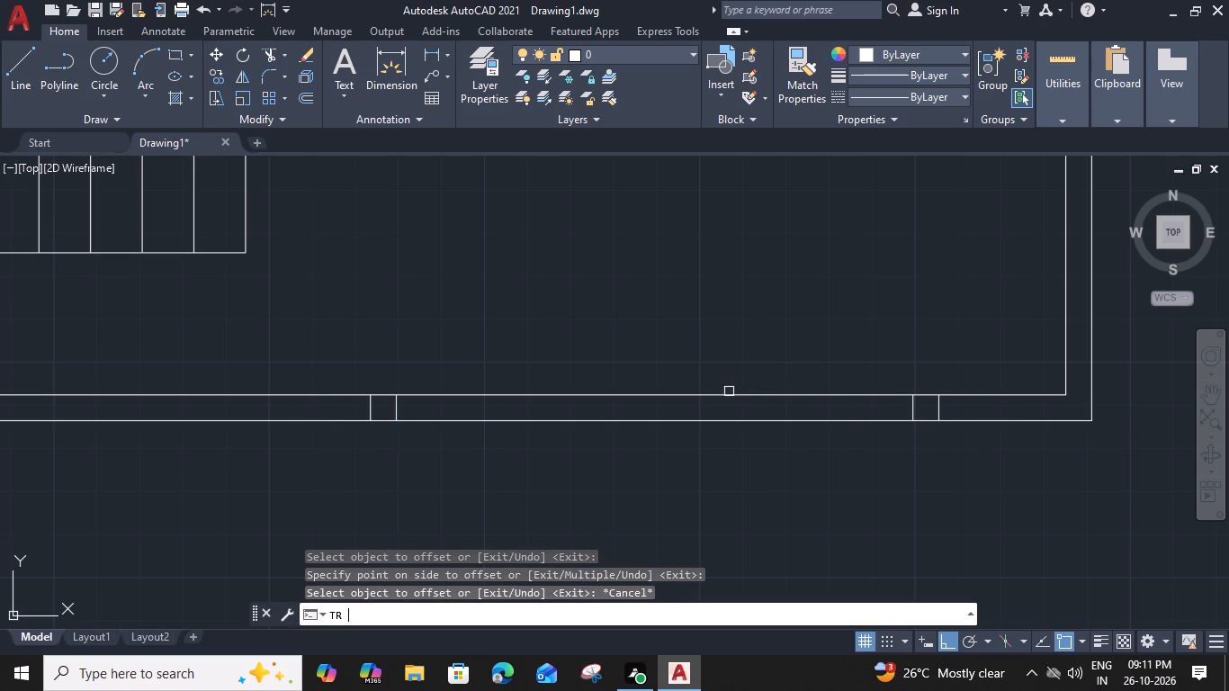
pyautogui.press('Escape')
# Offset the bottom wall's outer line 6' downward, outside the plan.
pyautogui.scroll(-2, 677, 376)
pyautogui.moveTo(674, 375); pyautogui.dragTo(801, 405, button='middle')
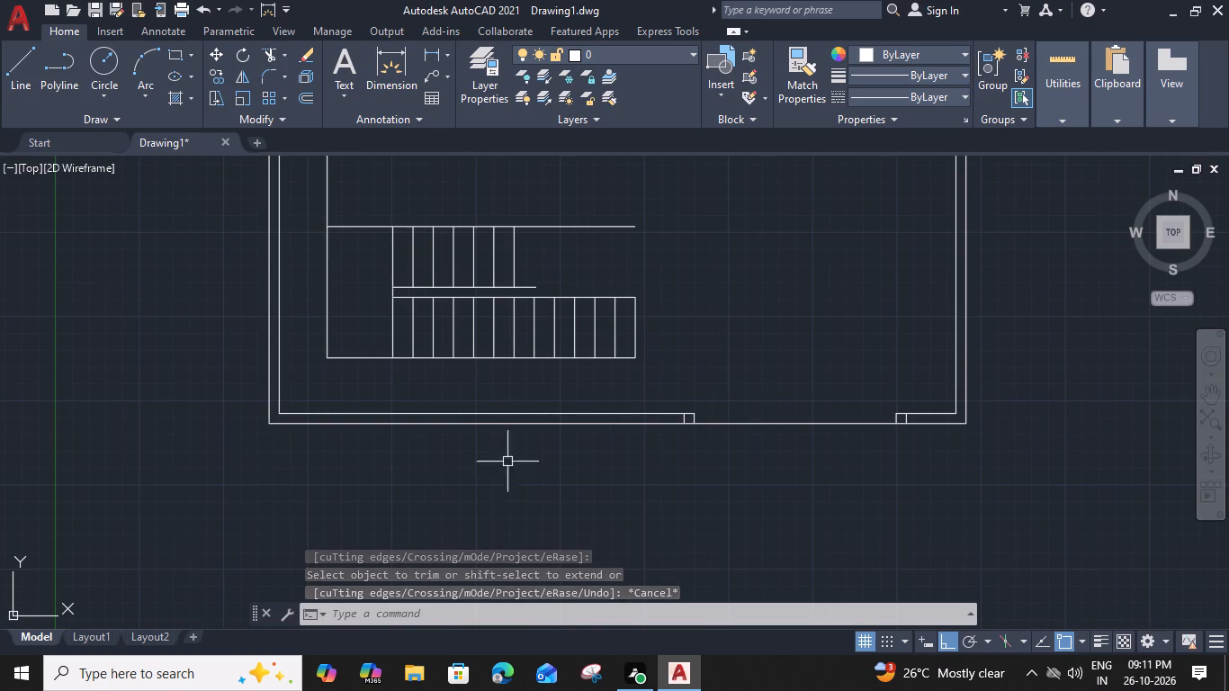
pyautogui.click(543, 422)
pyautogui.write('O')
pyautogui.press('space')
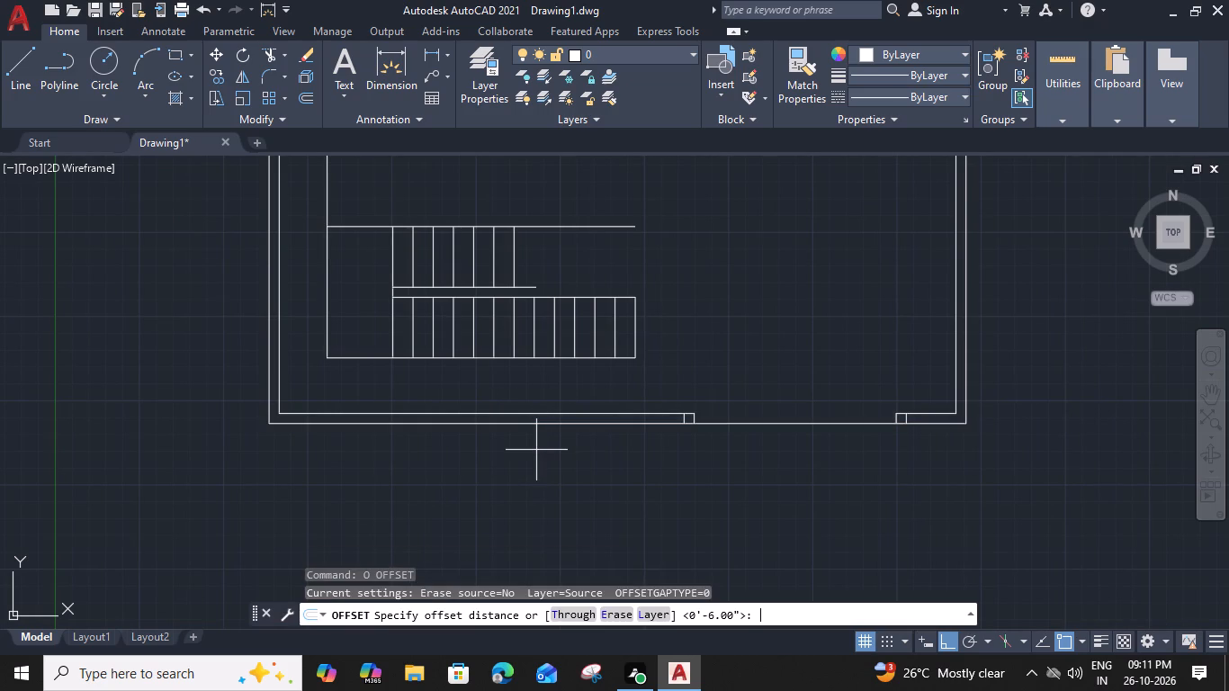
pyautogui.press('6')
pyautogui.write("'")
pyautogui.press('space')
pyautogui.click(535, 477)
pyautogui.press('Escape')
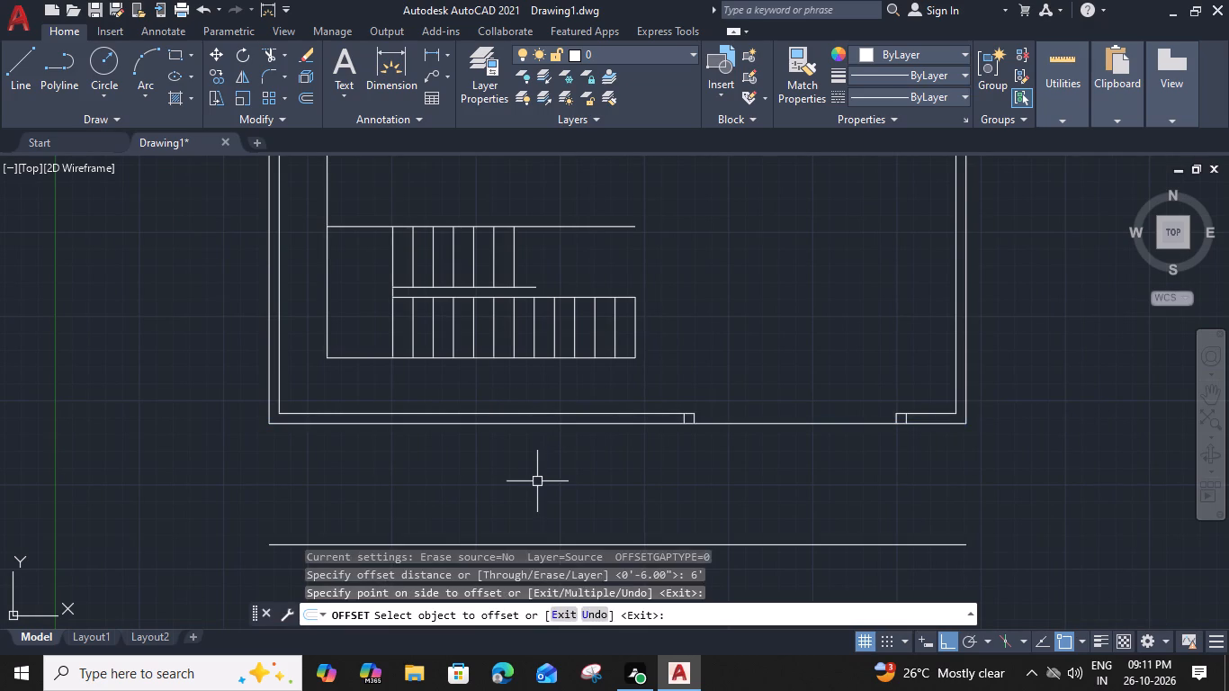
# Load the ACAD_ISO02W100 ISO dash linetype into the drawing.
pyautogui.moveTo(541, 481); pyautogui.dragTo(558, 390, button='middle')
pyautogui.scroll(-2, 468, 355)
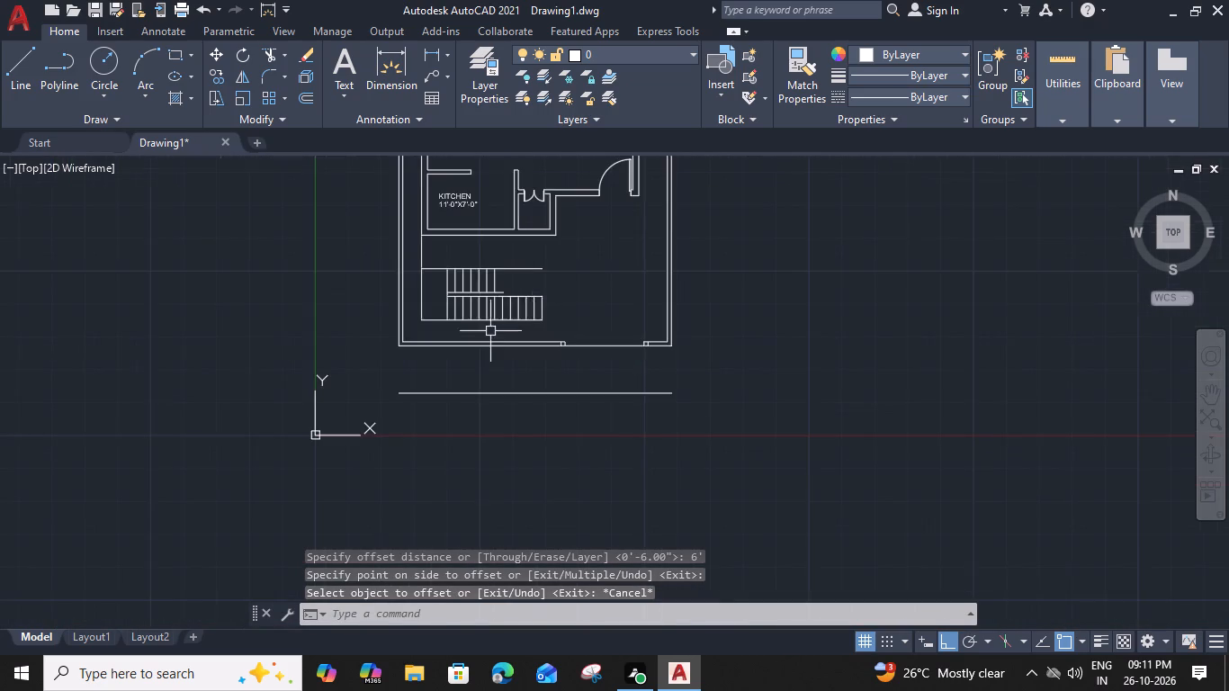
pyautogui.moveTo(606, 249); pyautogui.dragTo(583, 336, button='middle')
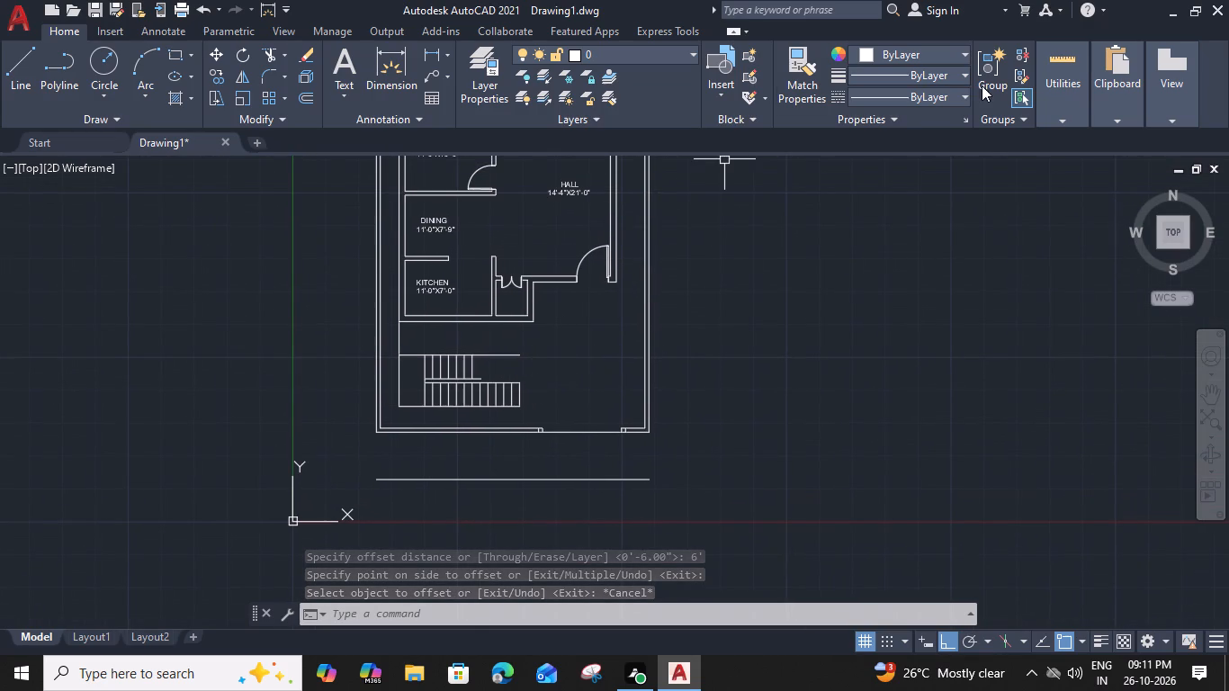
pyautogui.click(964, 93)
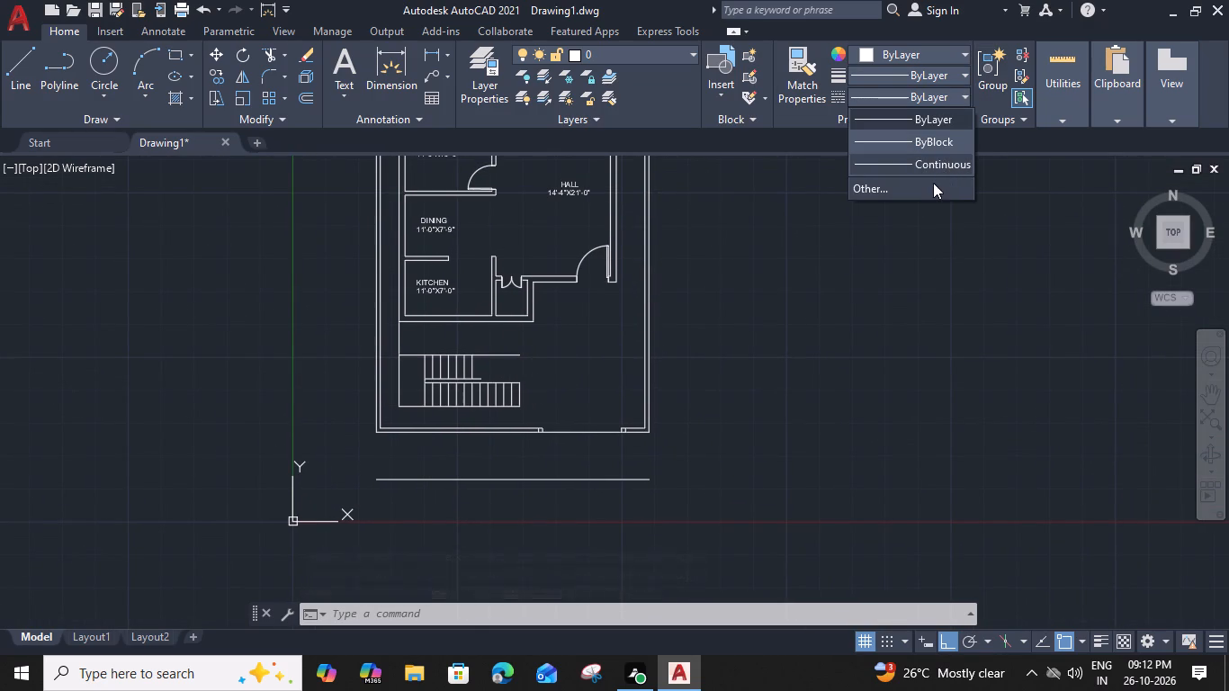
pyautogui.click(932, 184)
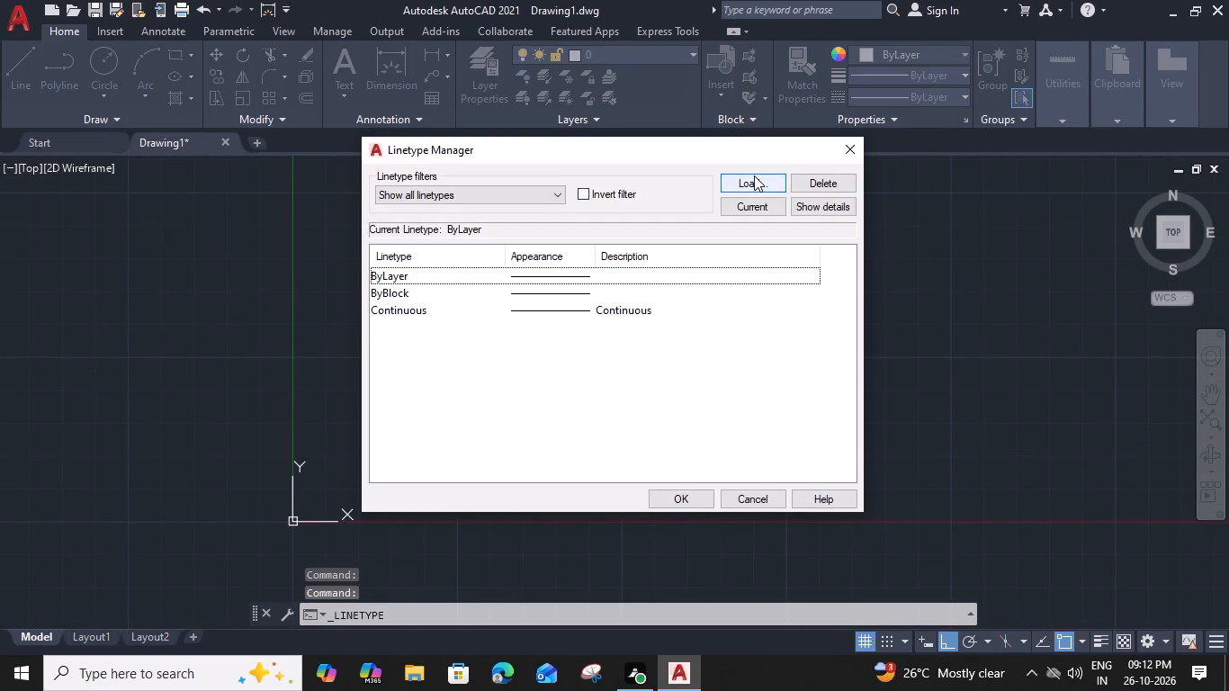
pyautogui.click(754, 175)
pyautogui.click(521, 298)
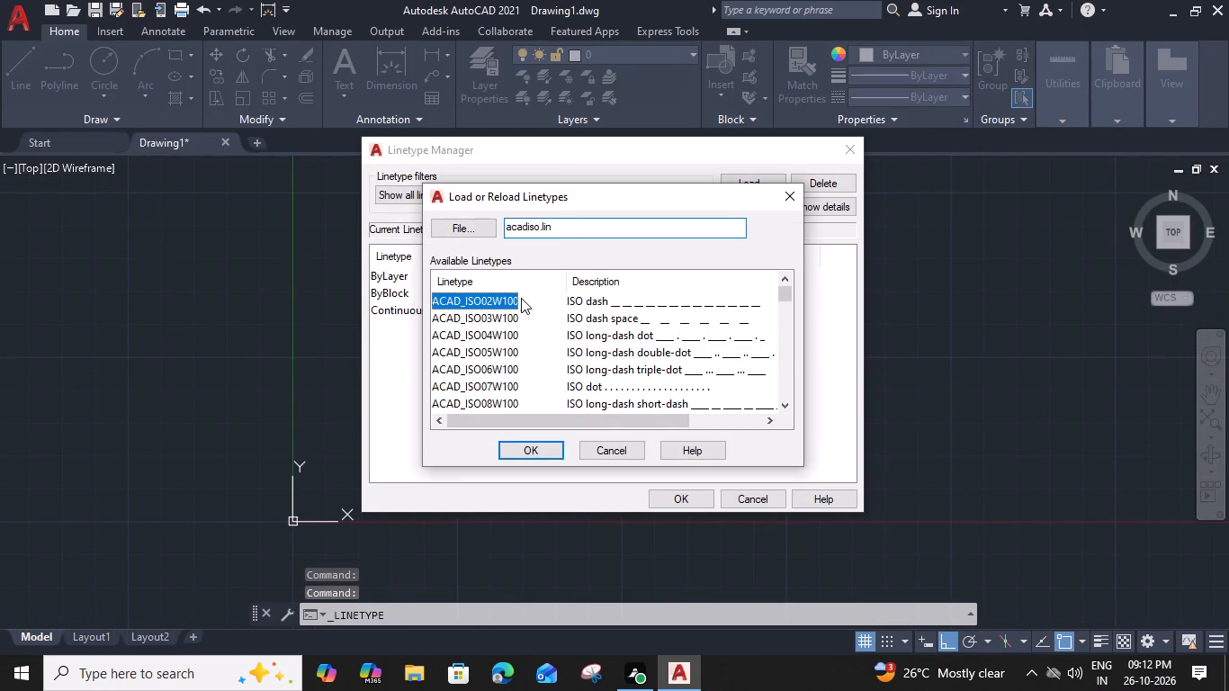
pyautogui.click(553, 450)
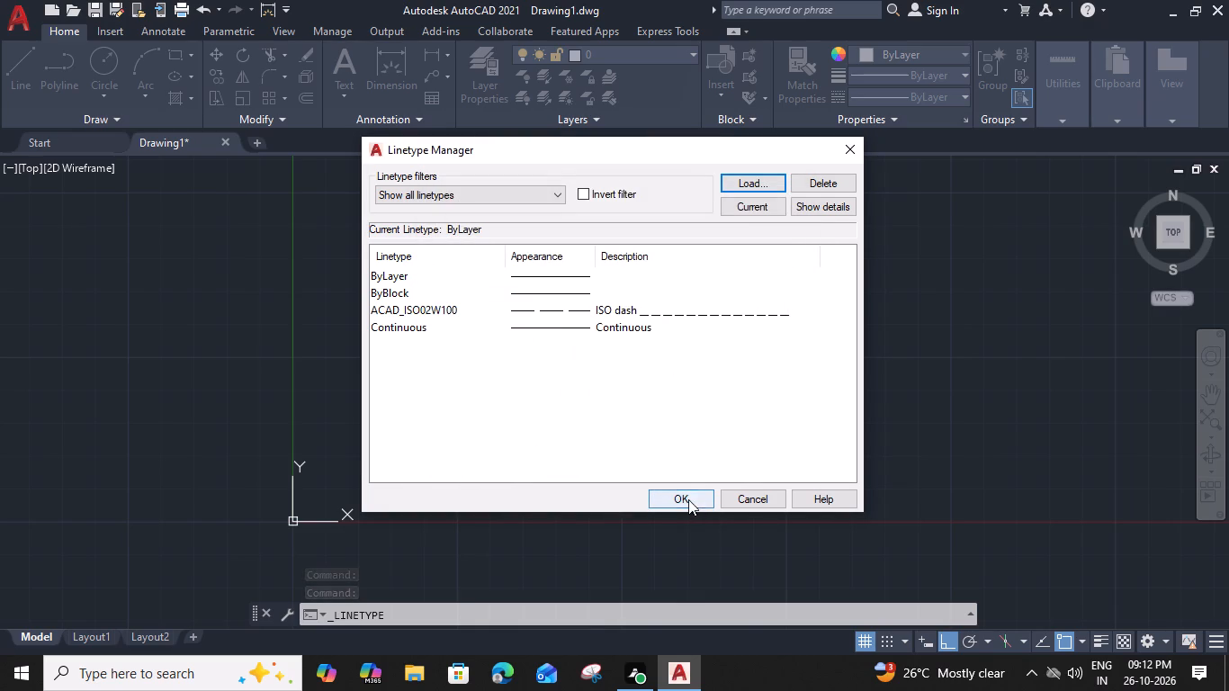
pyautogui.click(688, 499)
# Make ACAD_ISO02W100 the current linetype and draw a horizontal dashed line from the staircase's bottom-right corner to the inner right wall.
pyautogui.click(919, 93)
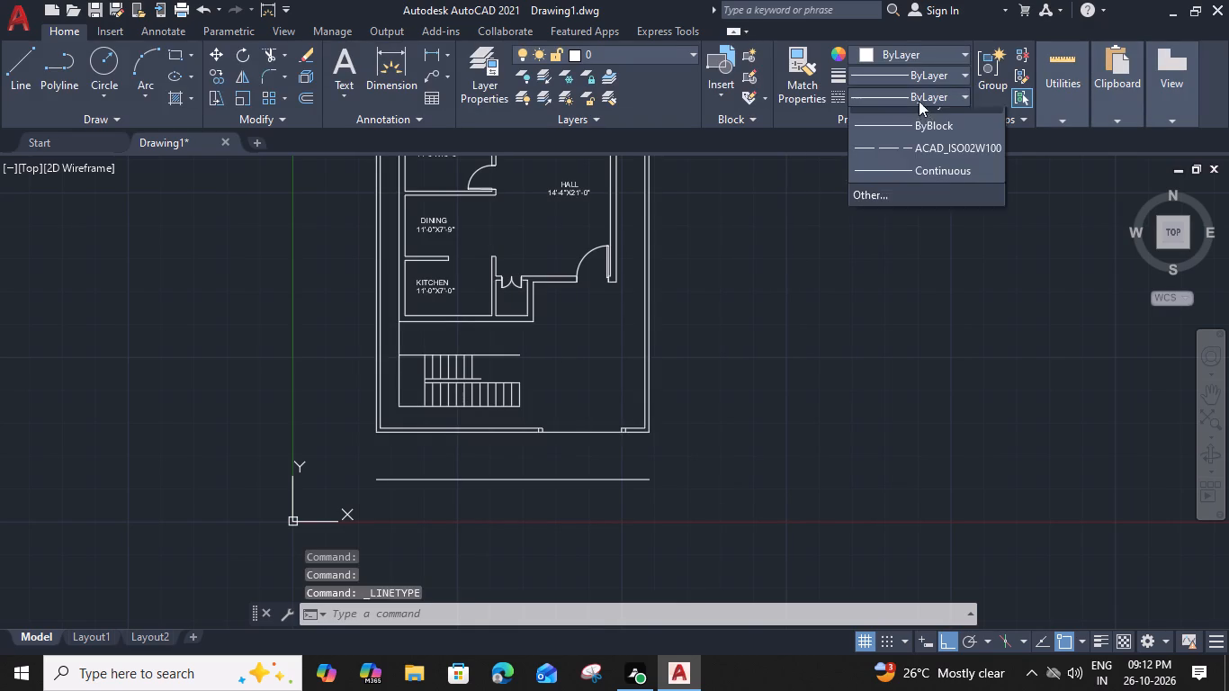
pyautogui.click(911, 169)
pyautogui.scroll(2, 579, 368)
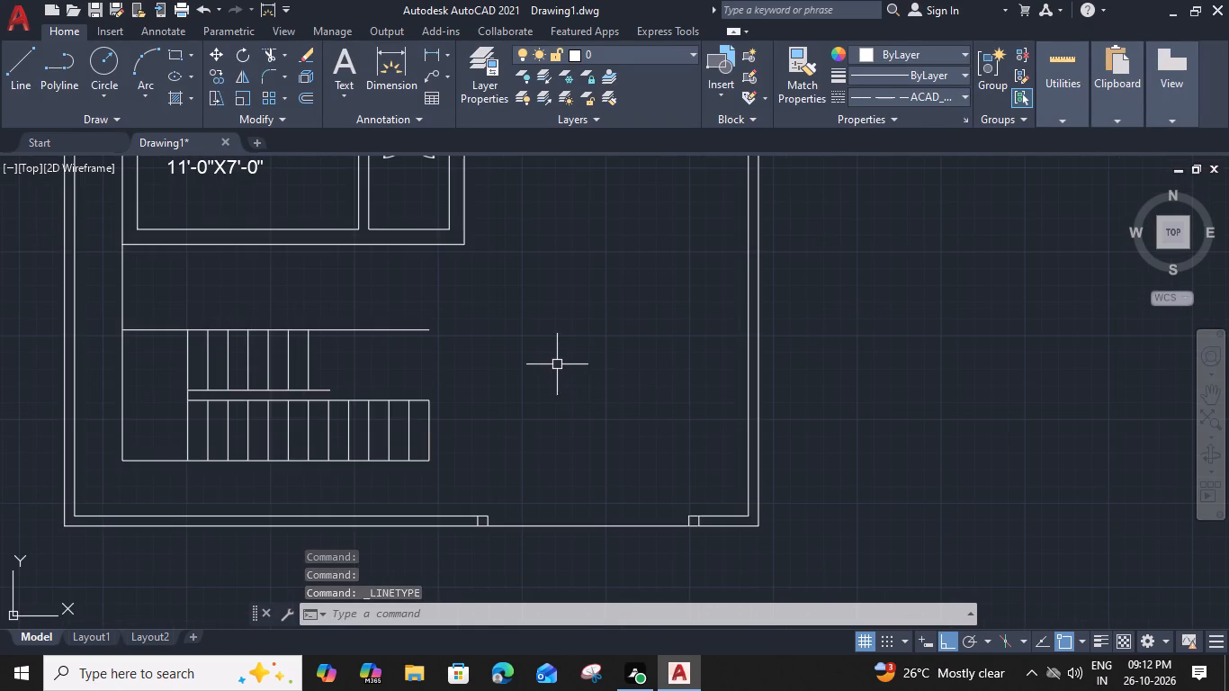
pyautogui.press('space')
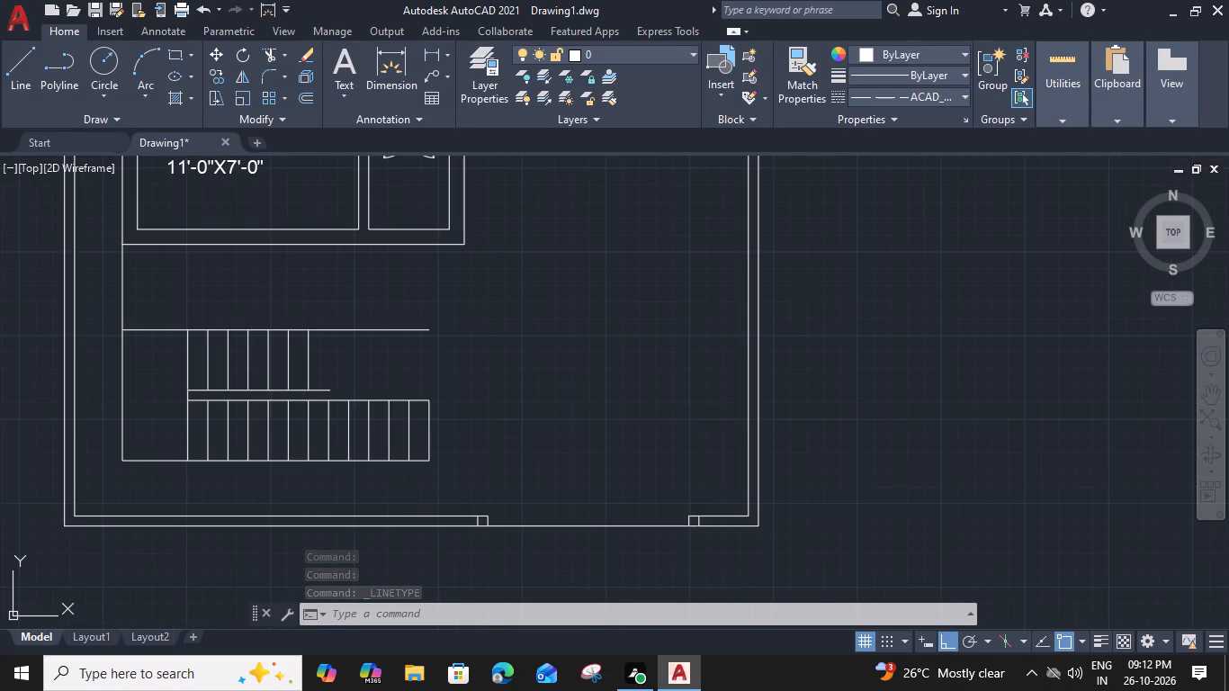
pyautogui.click(858, 148)
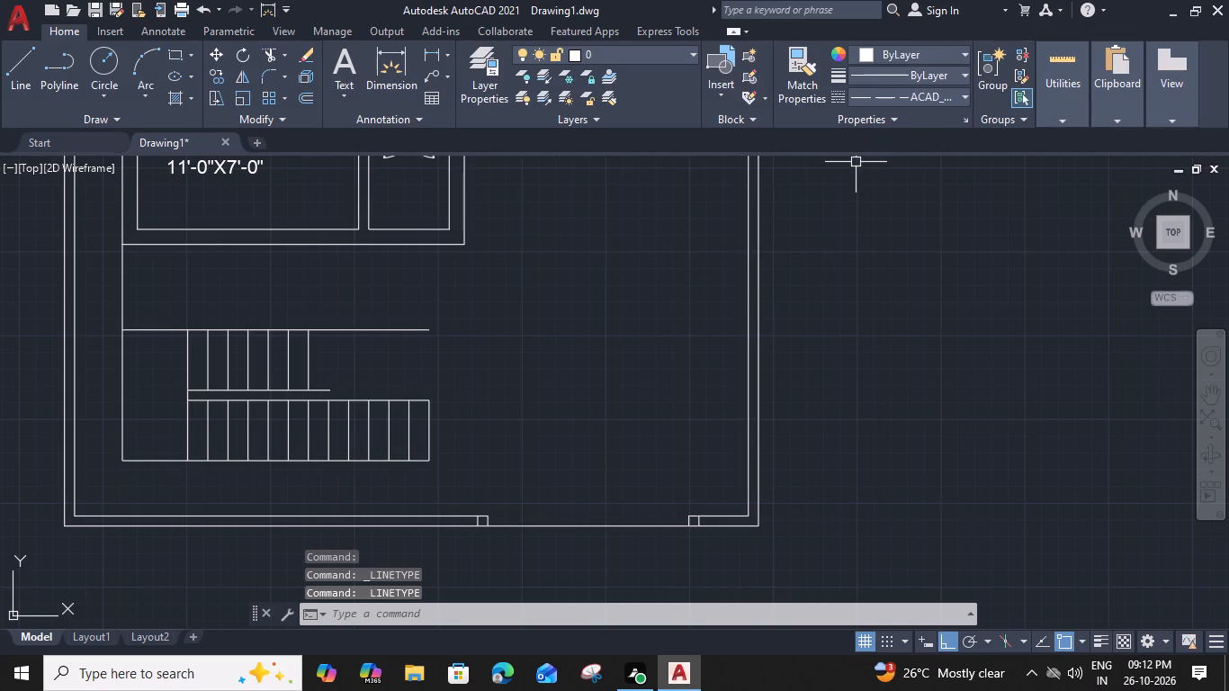
pyautogui.write('L')
pyautogui.press('space')
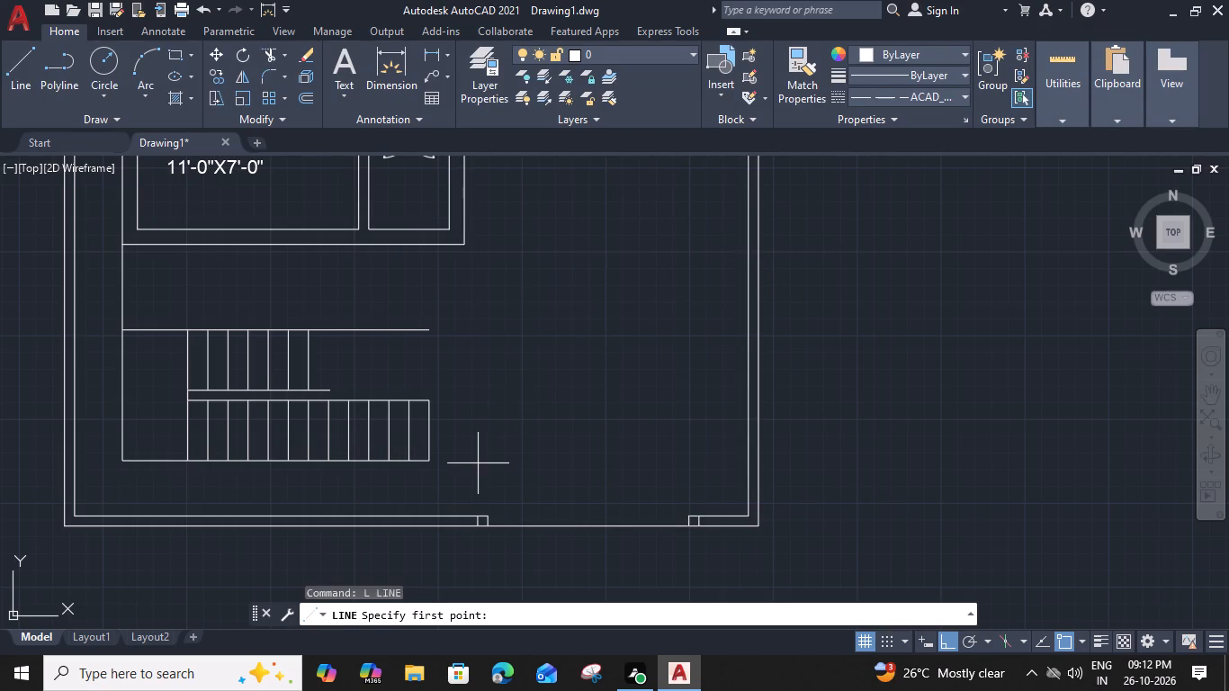
pyautogui.click(429, 463)
pyautogui.click(746, 462)
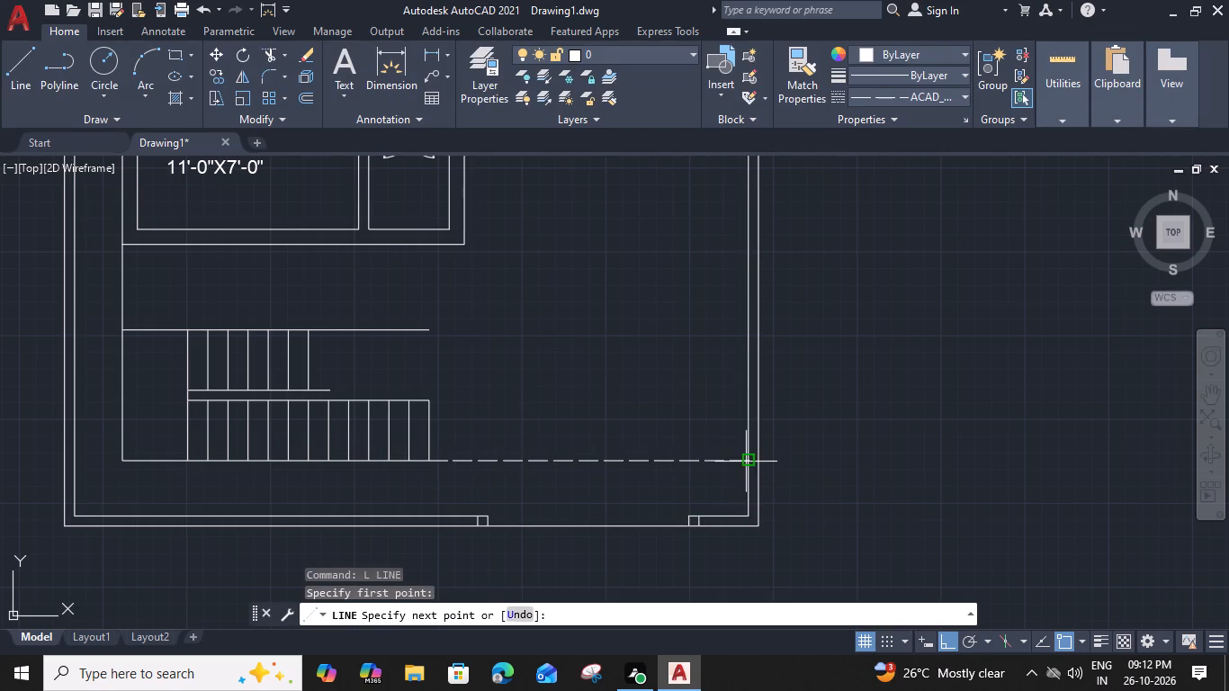
pyautogui.press('space')
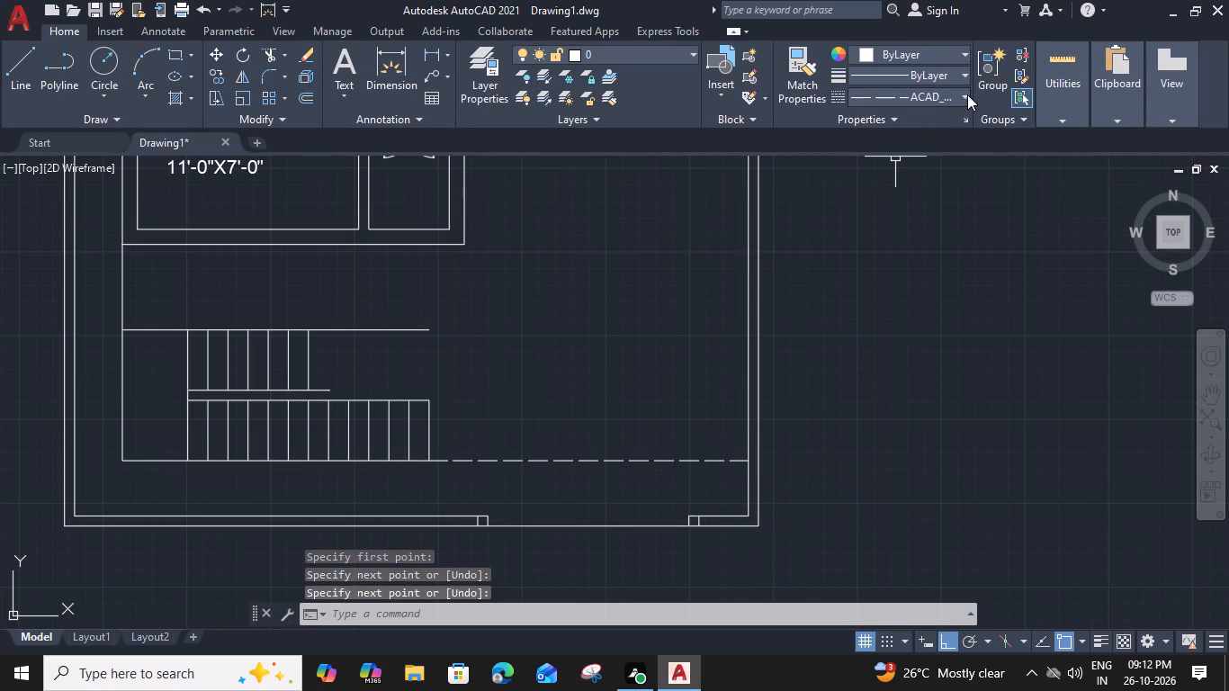
# Set the current linetype back to ByLayer.
pyautogui.click(964, 94)
pyautogui.click(946, 112)
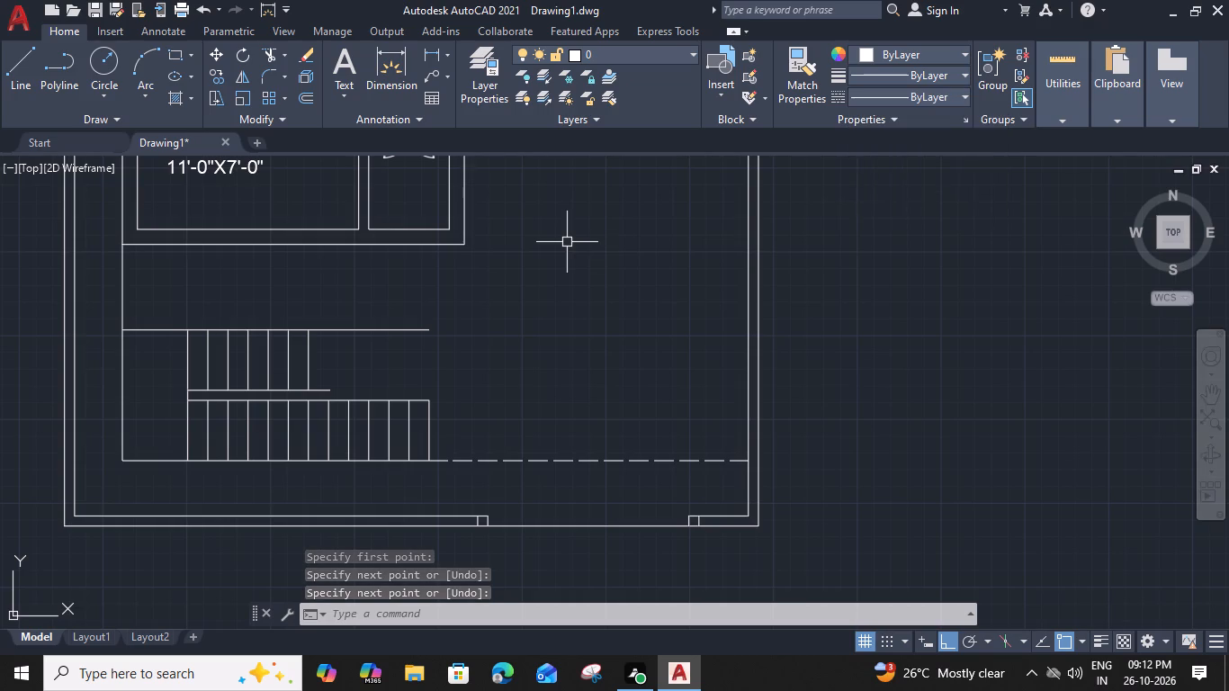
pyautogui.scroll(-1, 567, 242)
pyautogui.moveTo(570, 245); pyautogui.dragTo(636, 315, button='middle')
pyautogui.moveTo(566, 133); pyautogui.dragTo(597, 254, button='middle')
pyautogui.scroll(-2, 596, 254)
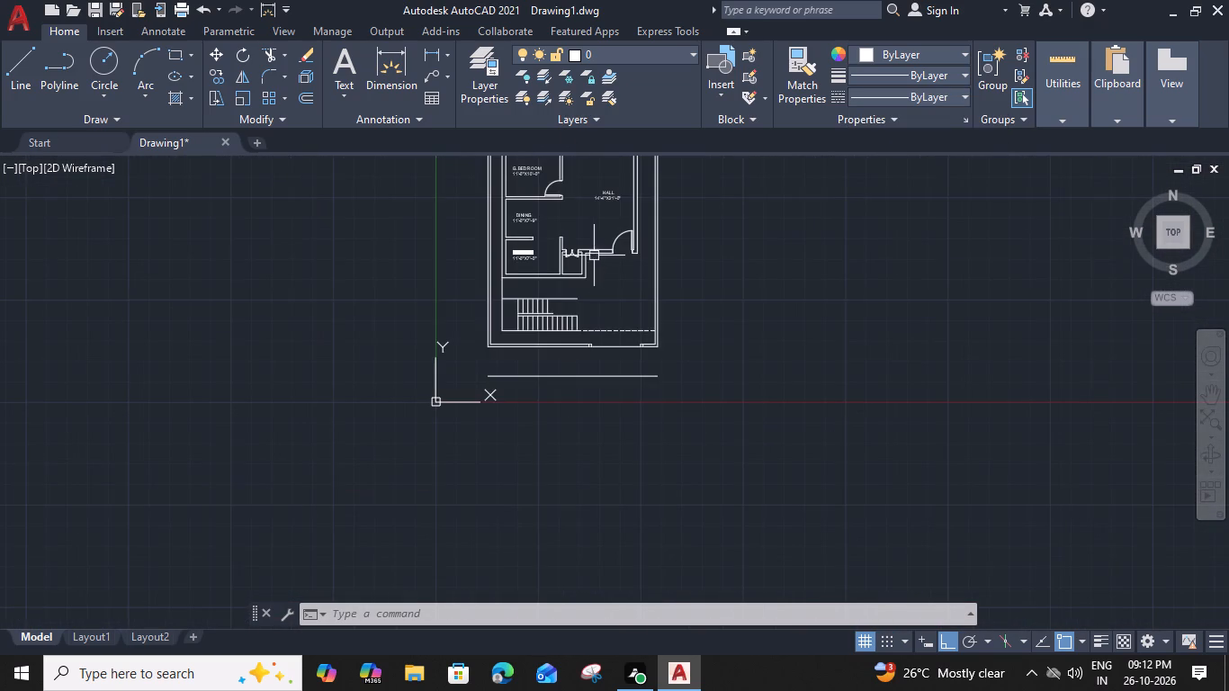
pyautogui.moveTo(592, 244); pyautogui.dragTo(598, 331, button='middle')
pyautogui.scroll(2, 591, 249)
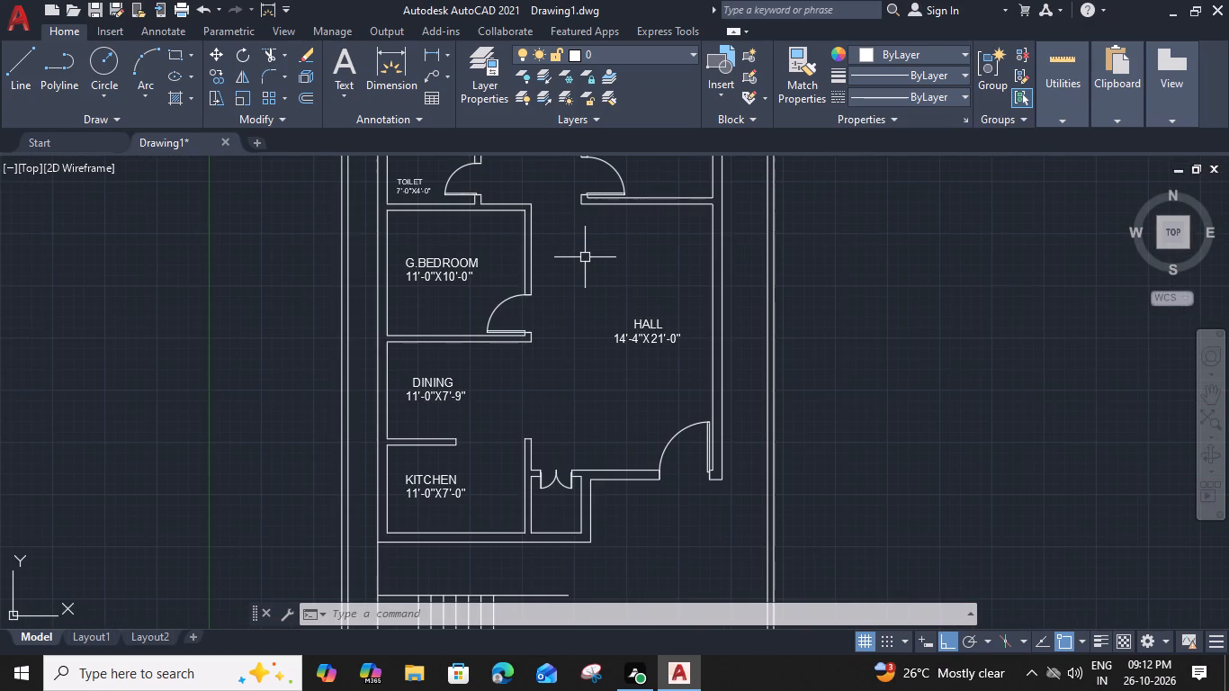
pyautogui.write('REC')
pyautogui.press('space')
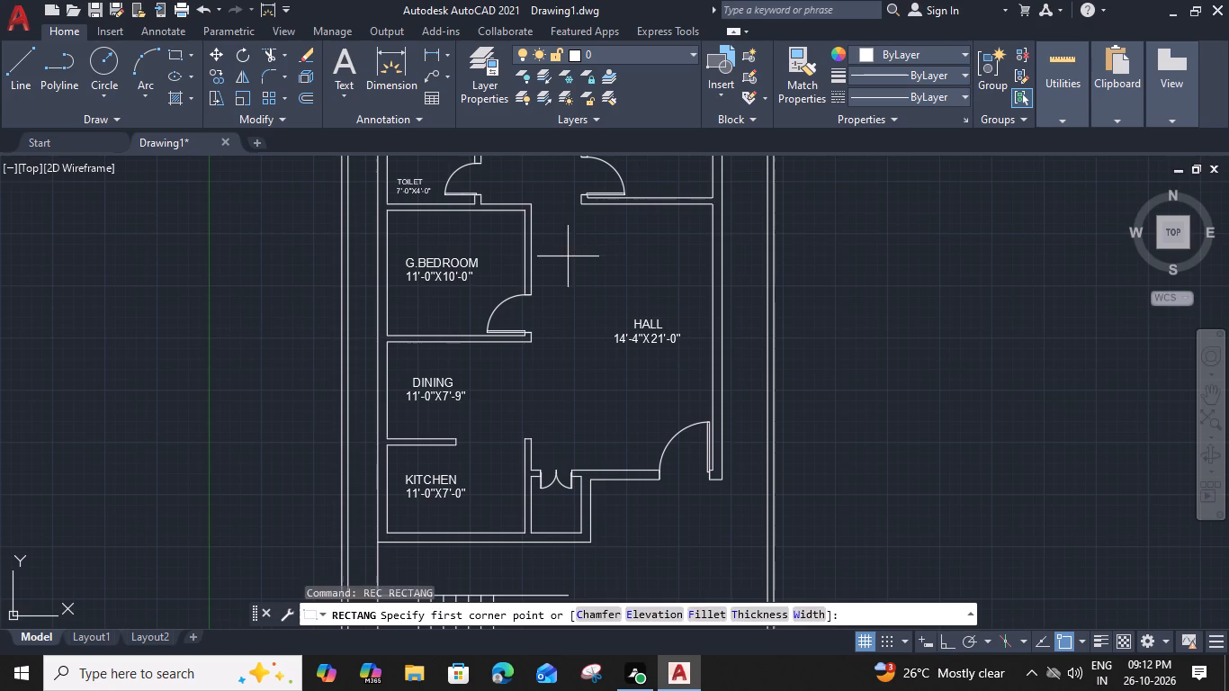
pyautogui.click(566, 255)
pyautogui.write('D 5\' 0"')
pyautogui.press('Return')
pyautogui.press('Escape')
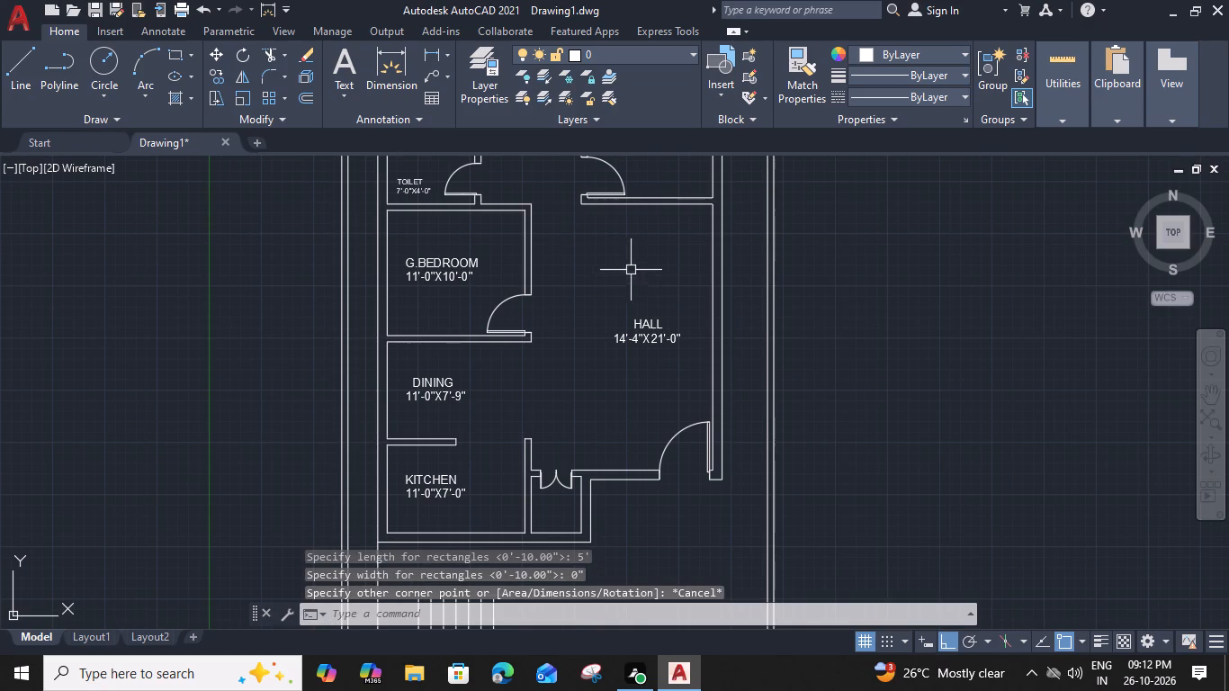
# Draw a 5' by 9" horizontal rectangle in the hall's open space above the HALL label.
pyautogui.write('REC')
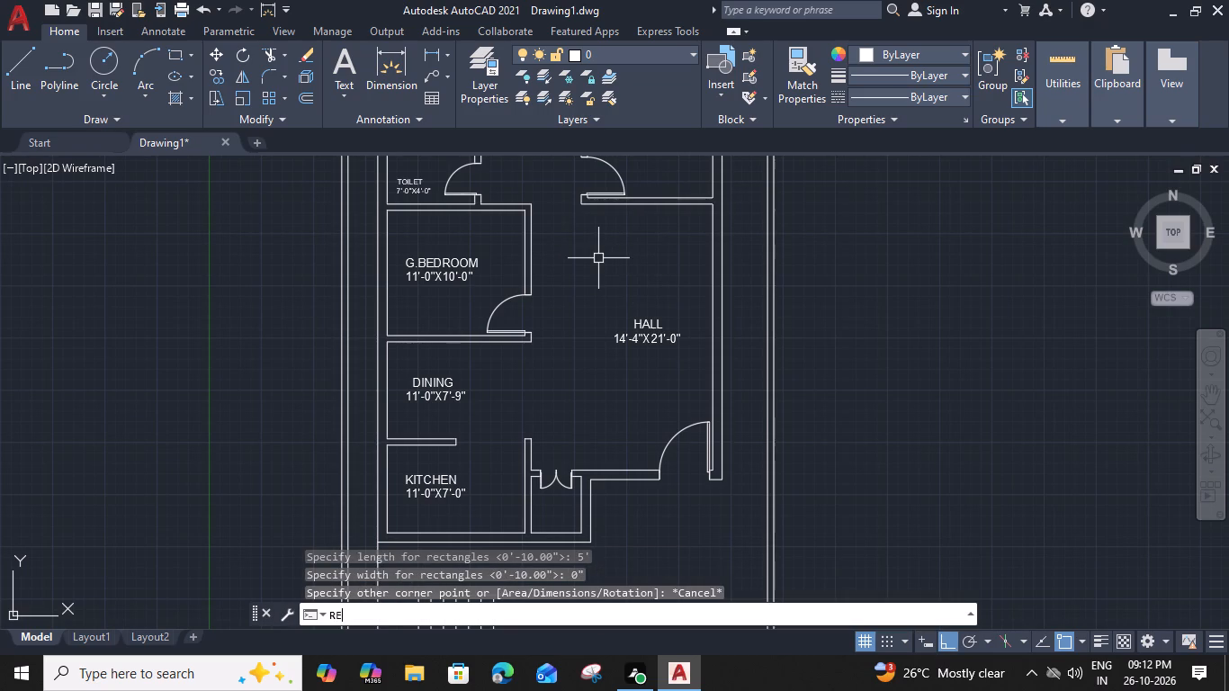
pyautogui.press('space')
pyautogui.click(561, 251)
pyautogui.write('D')
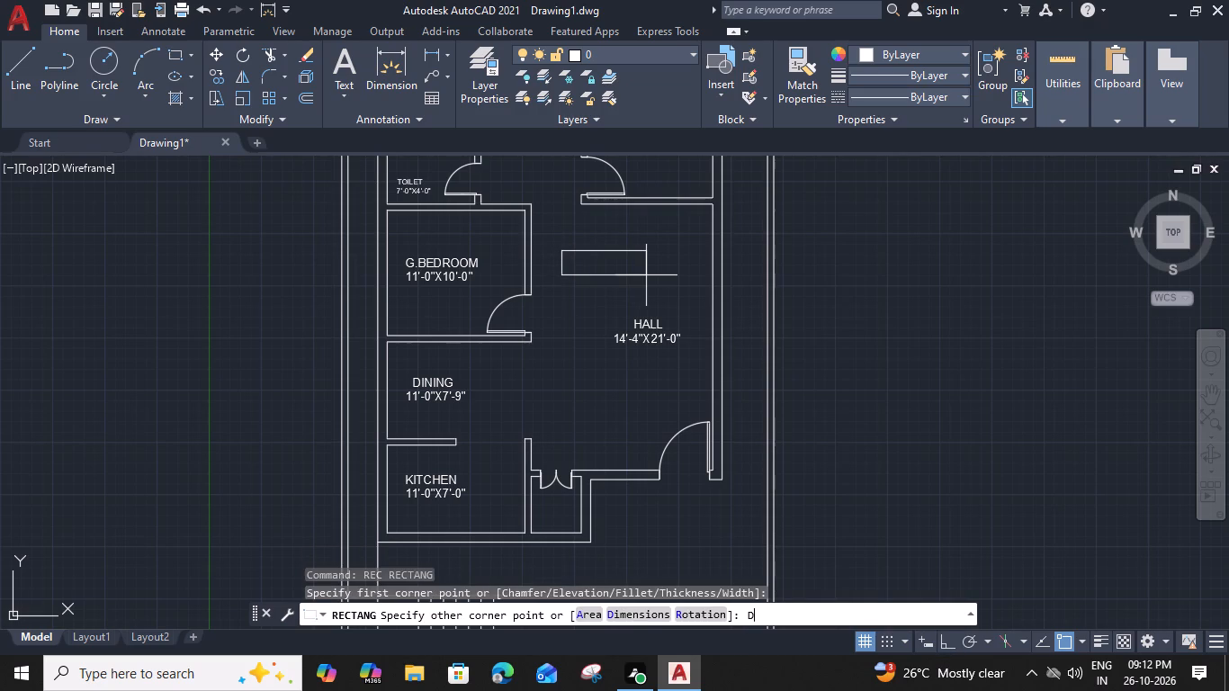
pyautogui.press('space')
pyautogui.write('5\' 9"')
pyautogui.press('Return')
pyautogui.click(643, 293)
pyautogui.press('Escape')
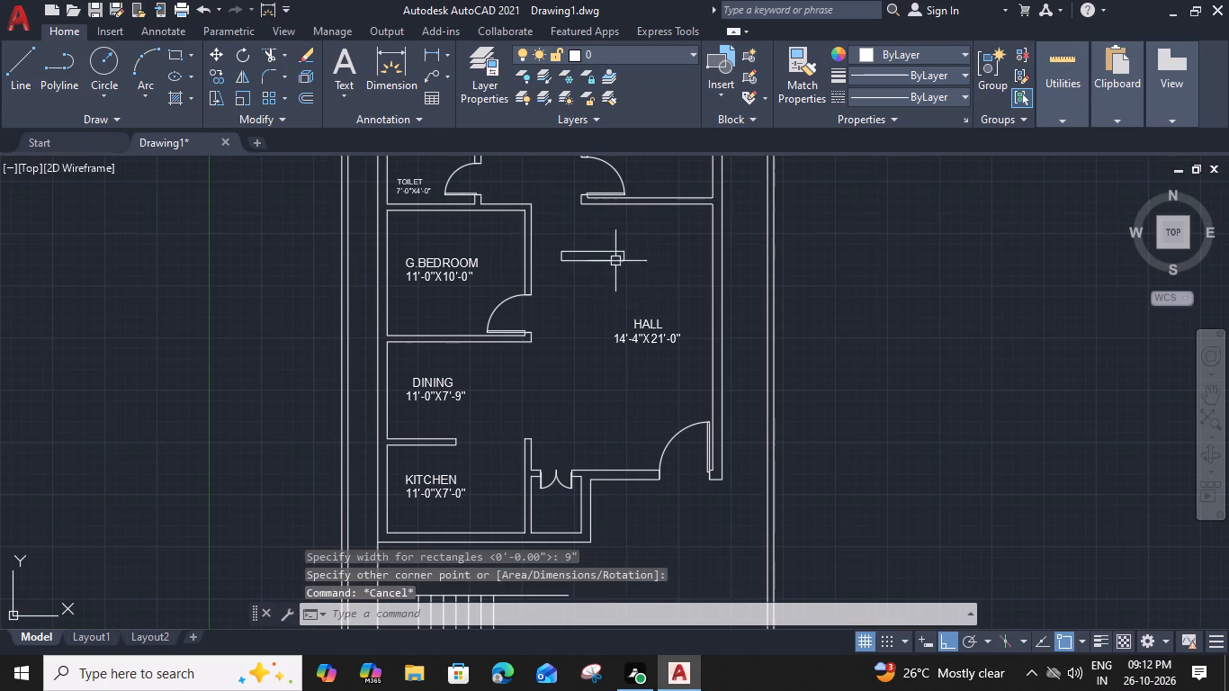
# Draw a horizontal centre line through the new rectangle, joining the midpoints of its two short sides.
pyautogui.scroll(3, 594, 242)
pyautogui.press('l')
pyautogui.press('space')
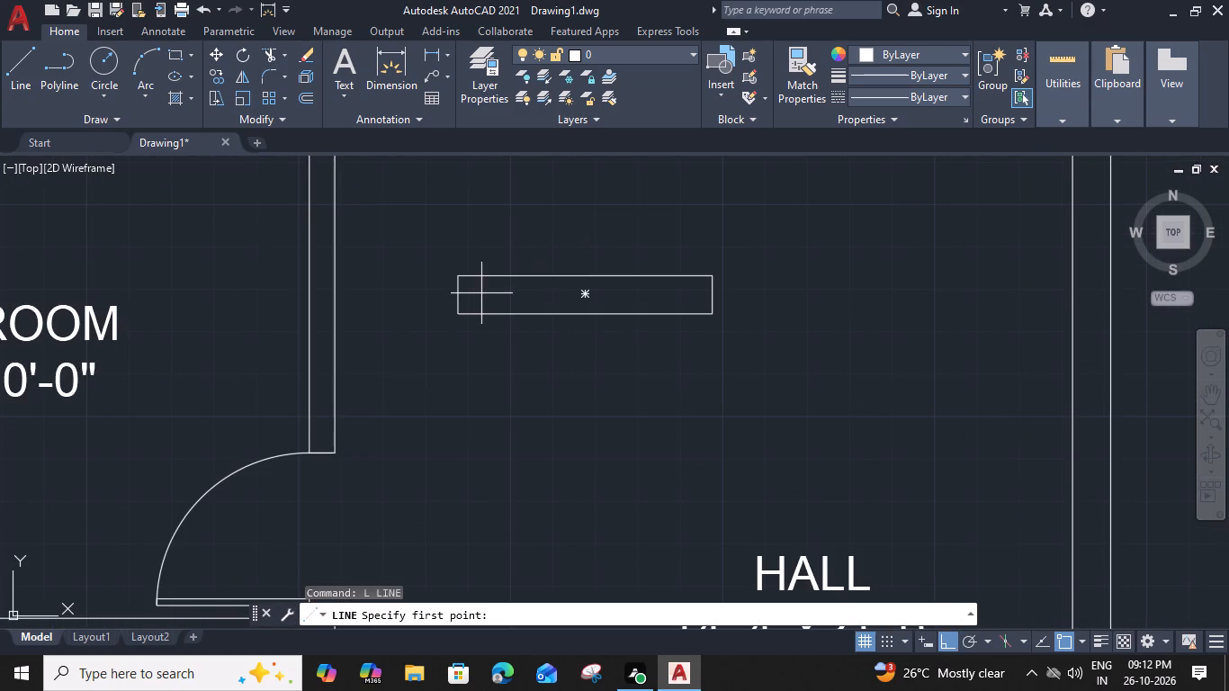
pyautogui.click(459, 291)
pyautogui.click(718, 296)
pyautogui.press('space')
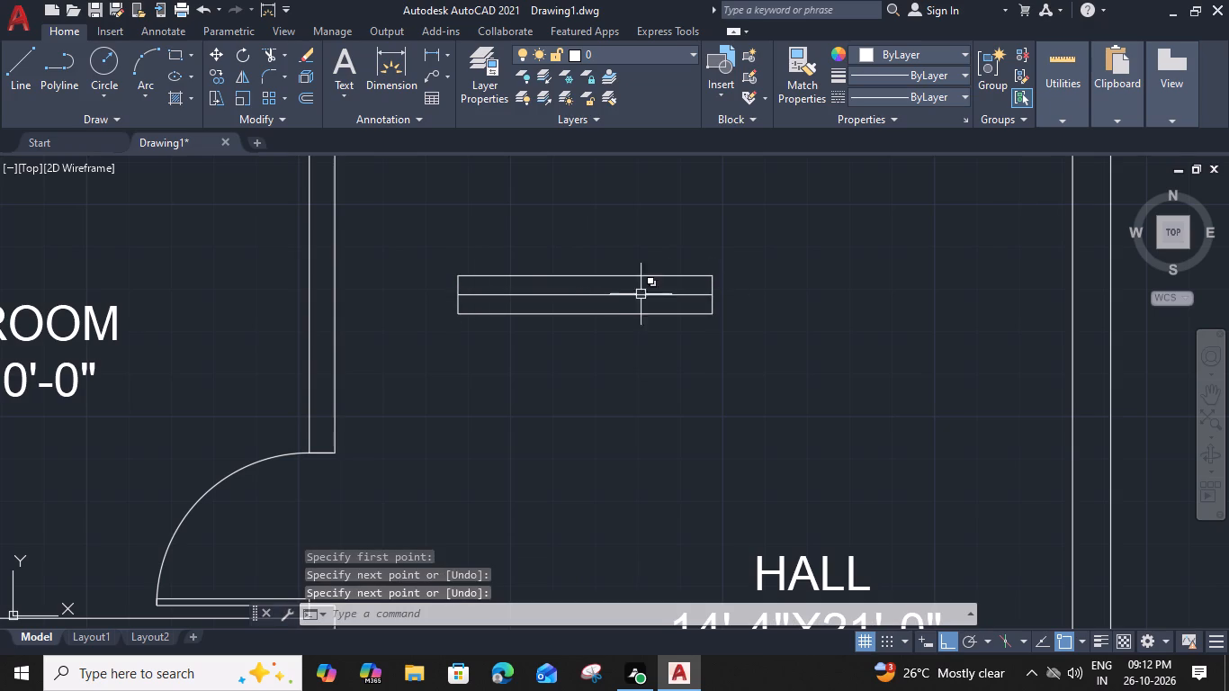
# Change the colour of the rectangle's centre line to blue 39,118,187.
pyautogui.click(610, 294)
pyautogui.click(894, 51)
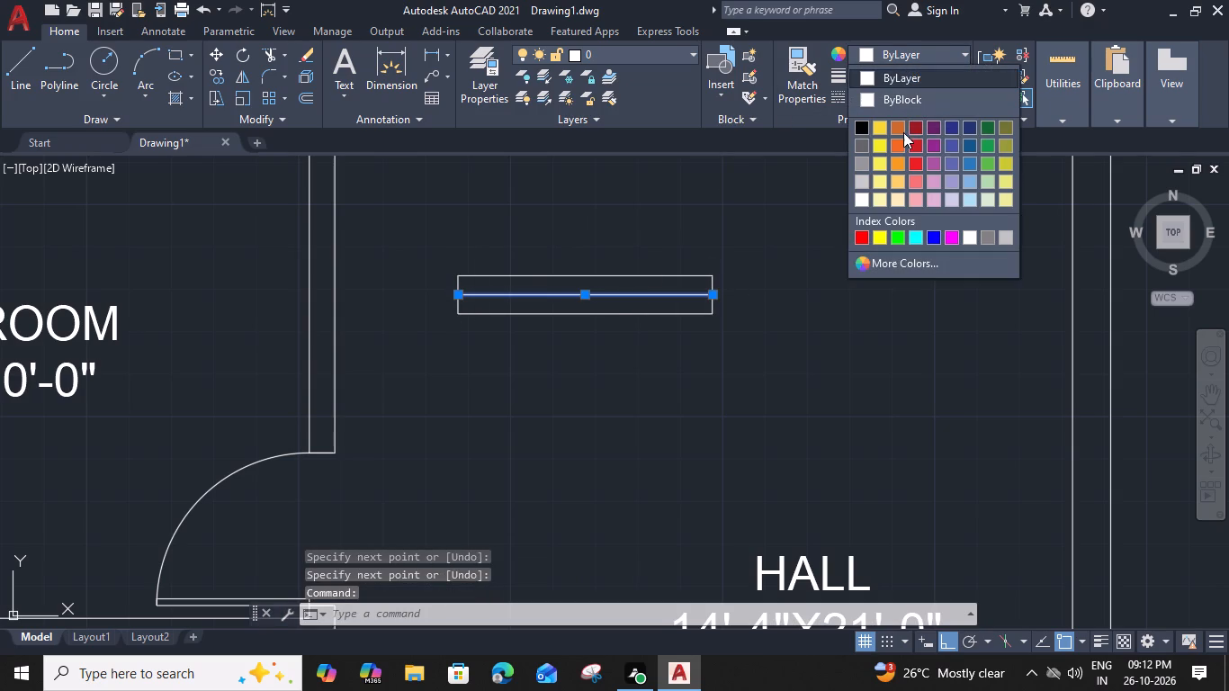
pyautogui.click(968, 166)
pyautogui.press('space')
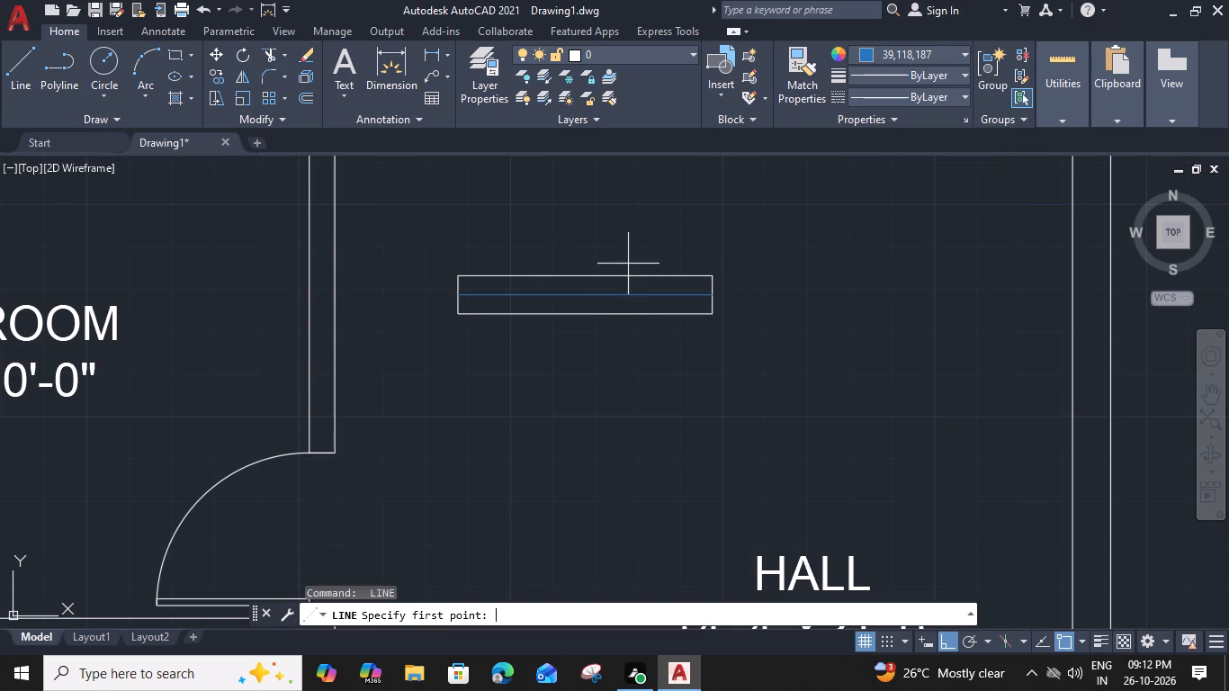
pyautogui.press('Escape')
# Offset the rectangle's blue centre line by 1" to both sides.
pyautogui.click(619, 295)
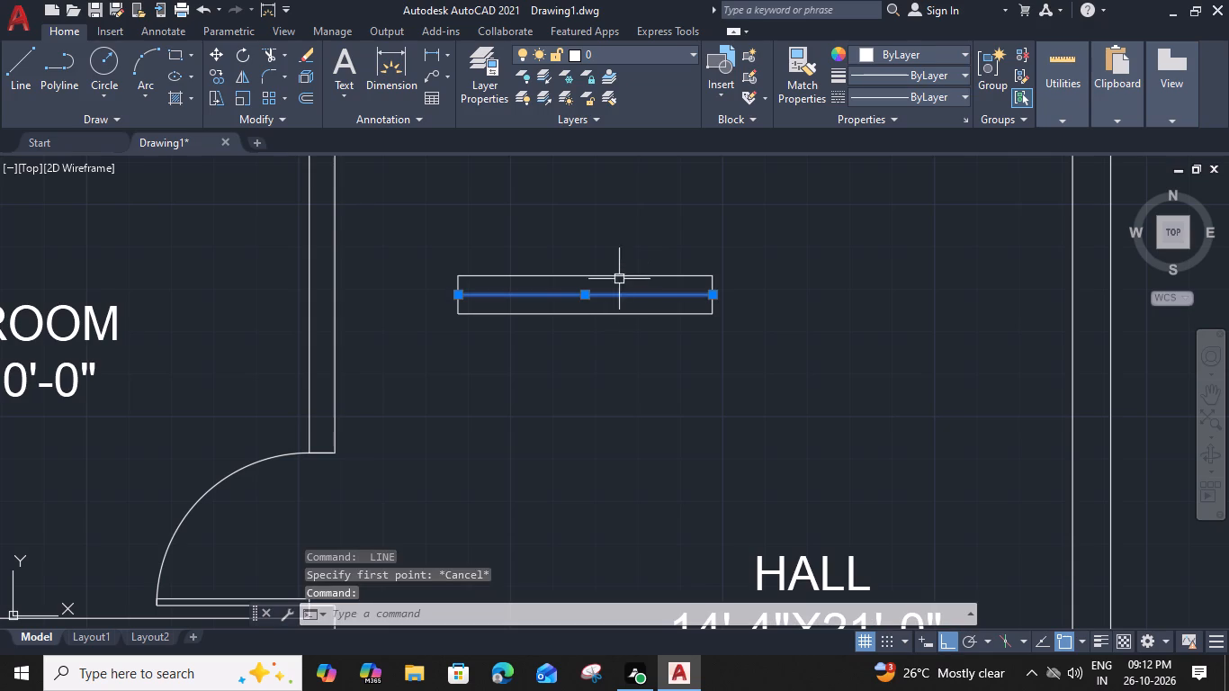
pyautogui.write('O')
pyautogui.press('space')
pyautogui.write('1"')
pyautogui.press('Return')
pyautogui.click(632, 212)
pyautogui.scroll(1, 609, 301)
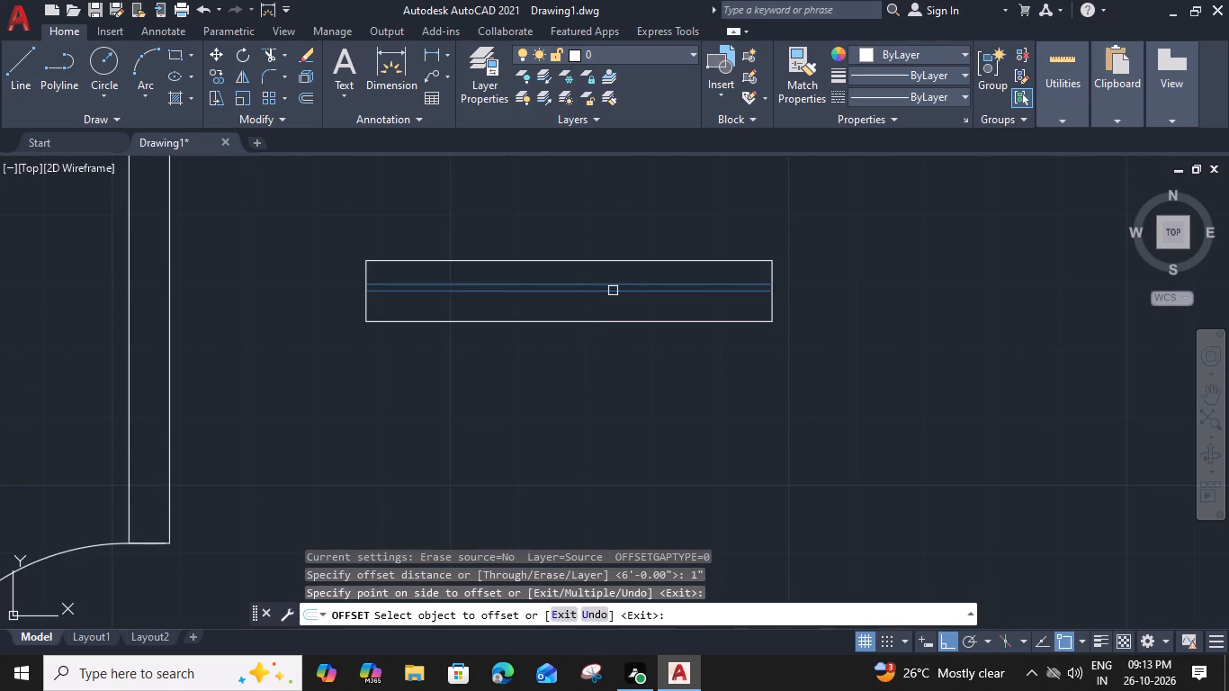
pyautogui.click(613, 291)
pyautogui.click(610, 357)
pyautogui.press('Escape')
# Change the colour of the window symbol's three inner lines to green 19,103,52.
pyautogui.click(680, 274)
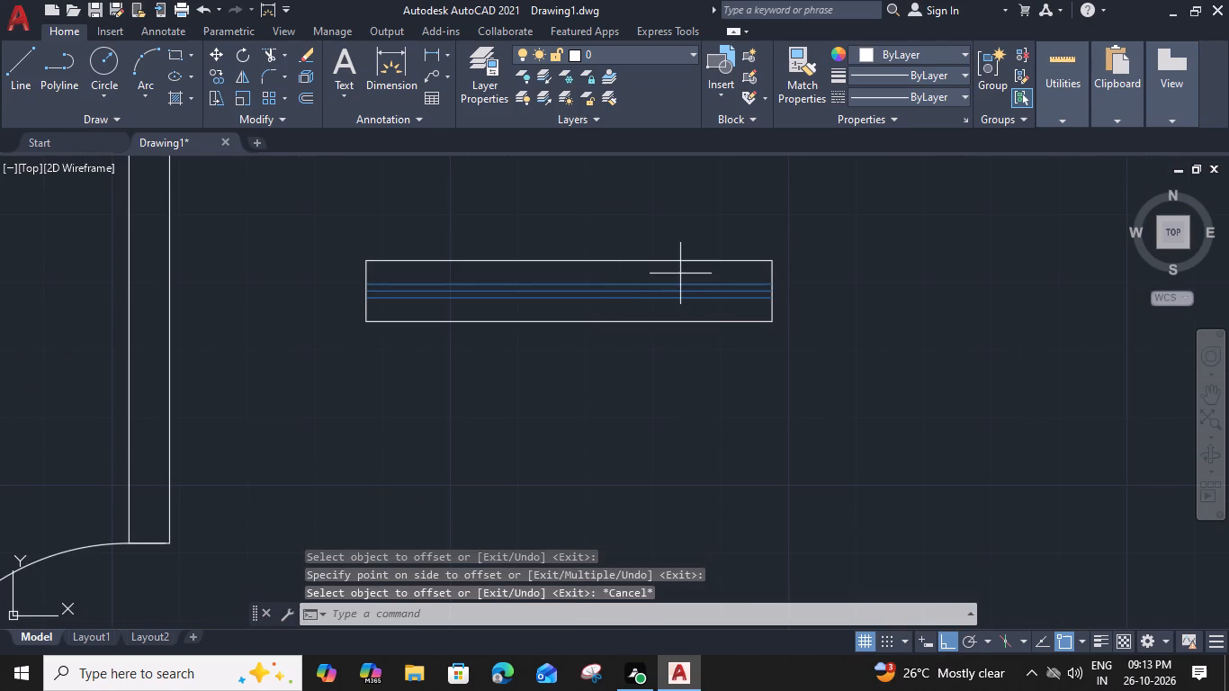
pyautogui.click(648, 308)
pyautogui.click(949, 55)
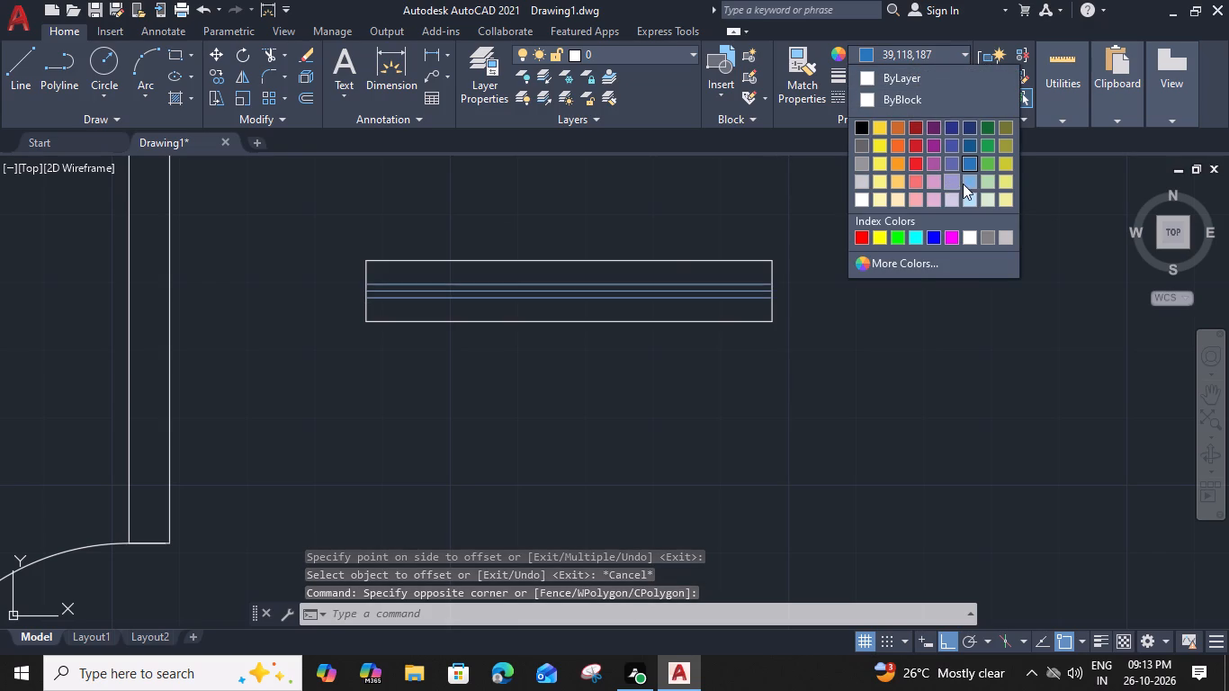
pyautogui.click(988, 128)
pyautogui.press('Escape')
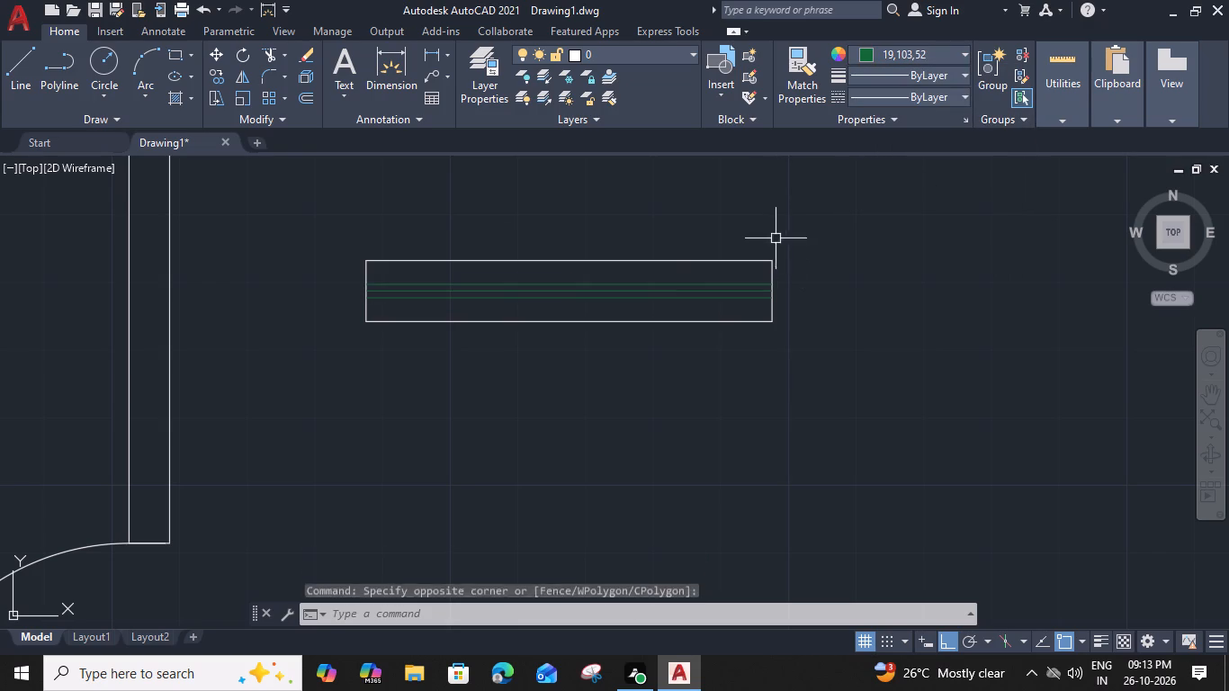
# Group the rectangle and its three inner lines into one window symbol.
pyautogui.click(818, 237)
pyautogui.click(699, 364)
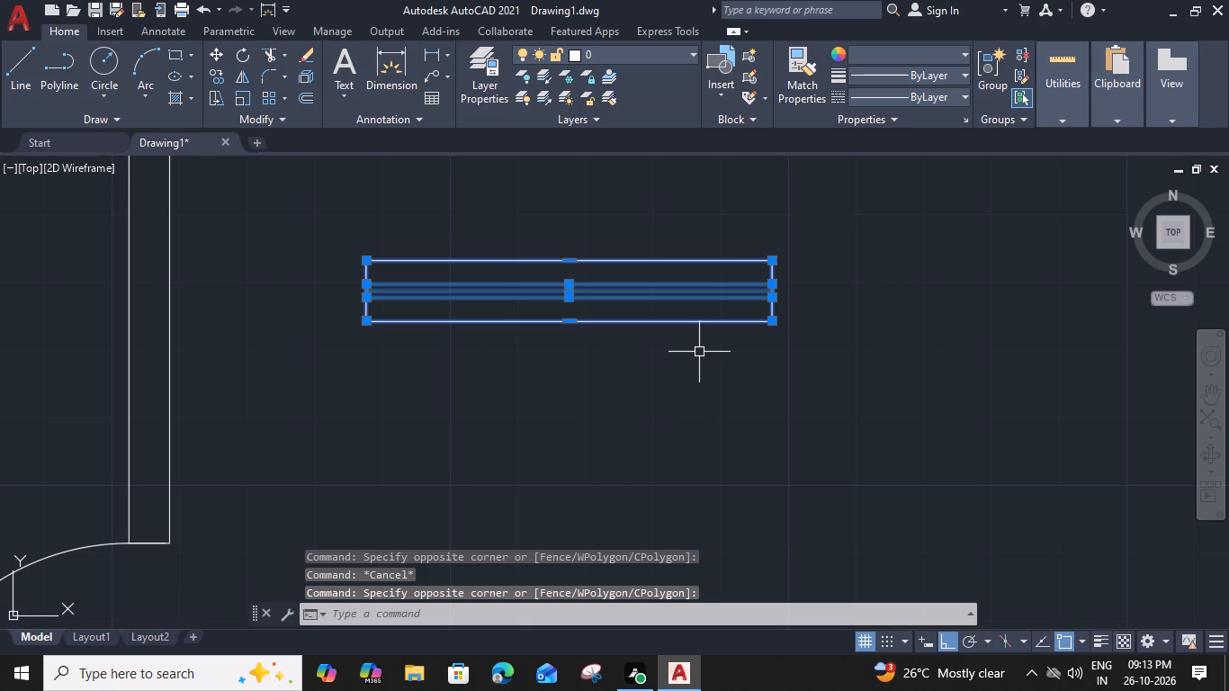
pyautogui.write('G')
pyautogui.press('space')
# Copy the window group by its lower long side's midpoint into the hall's bottom wall beside the entrance door and the kitchen's bottom wall.
pyautogui.click(572, 322)
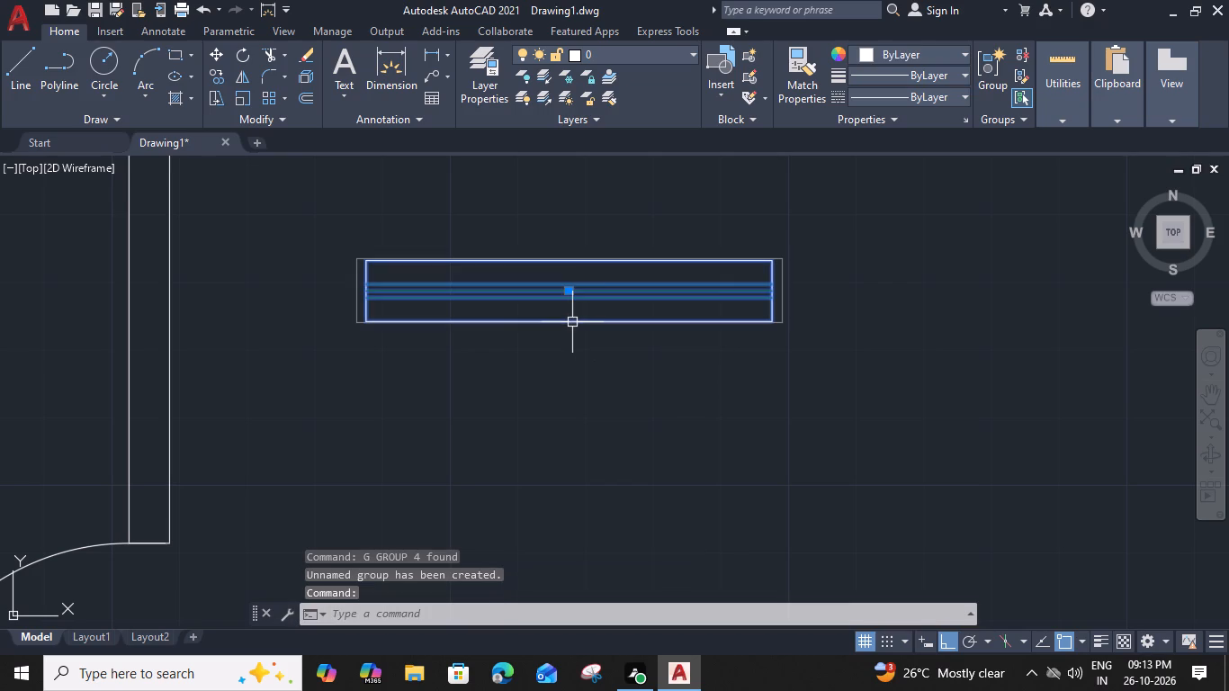
pyautogui.press('c')
pyautogui.write('O')
pyautogui.press('space')
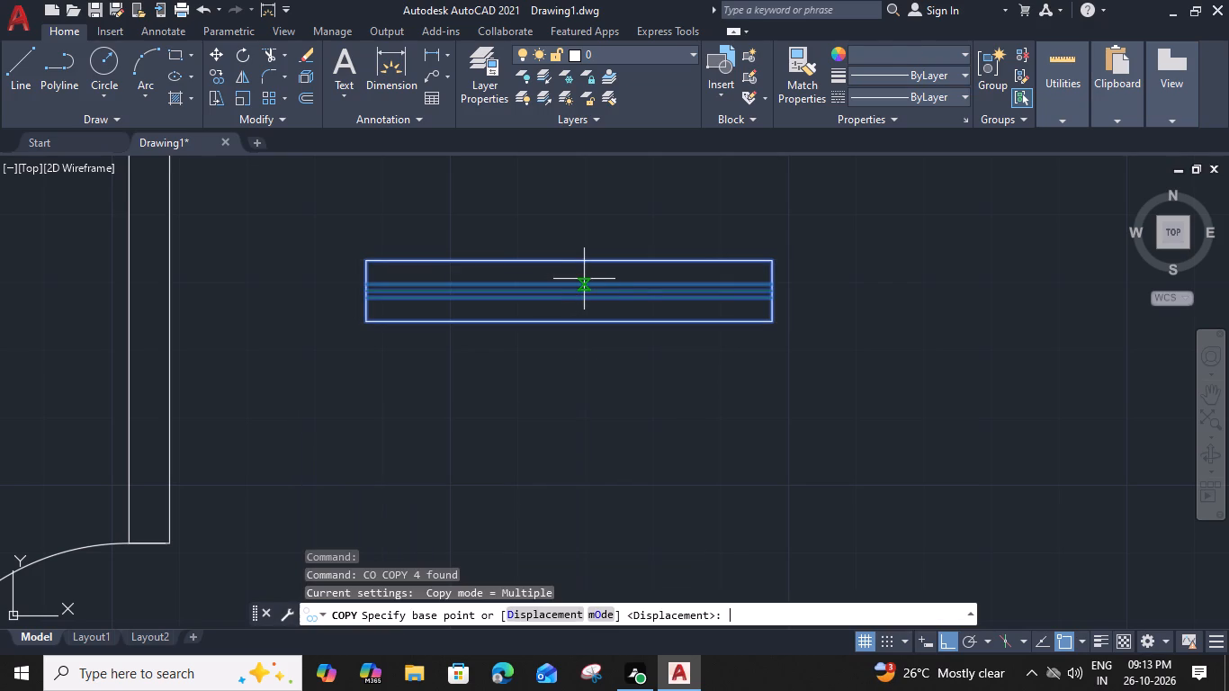
pyautogui.click(571, 324)
pyautogui.scroll(-2, 571, 324)
pyautogui.moveTo(569, 365); pyautogui.dragTo(596, 97, button='middle')
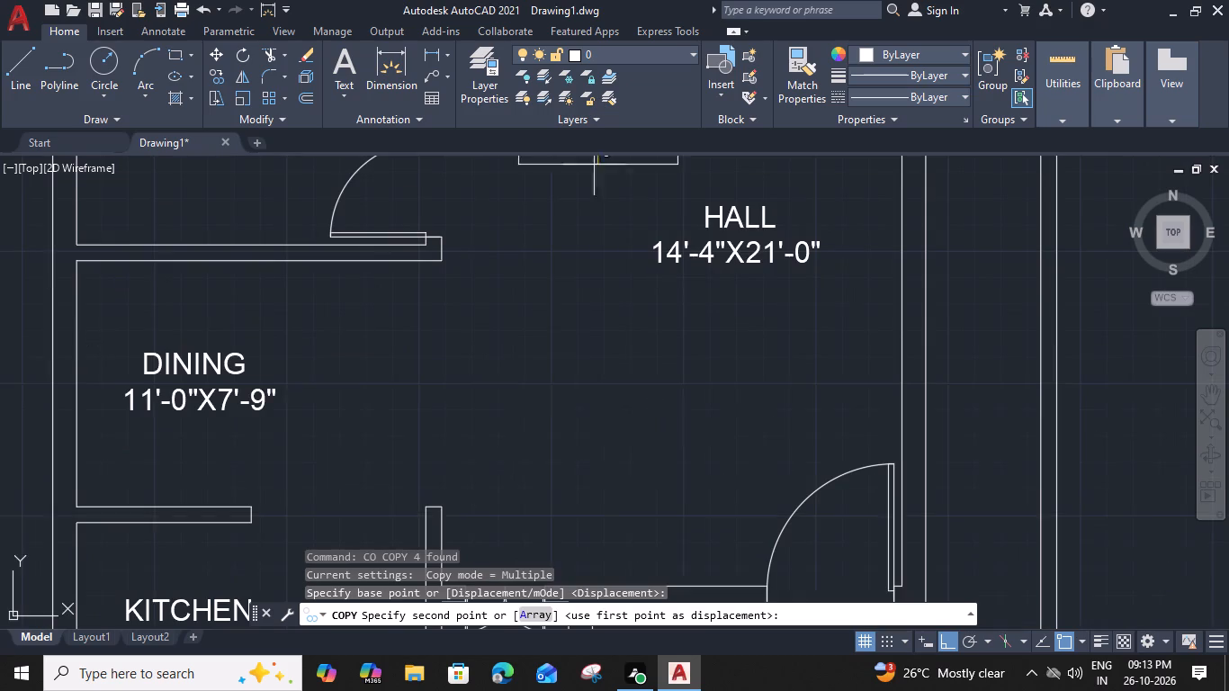
pyautogui.moveTo(599, 396); pyautogui.dragTo(591, 206, button='middle')
pyautogui.click(677, 424)
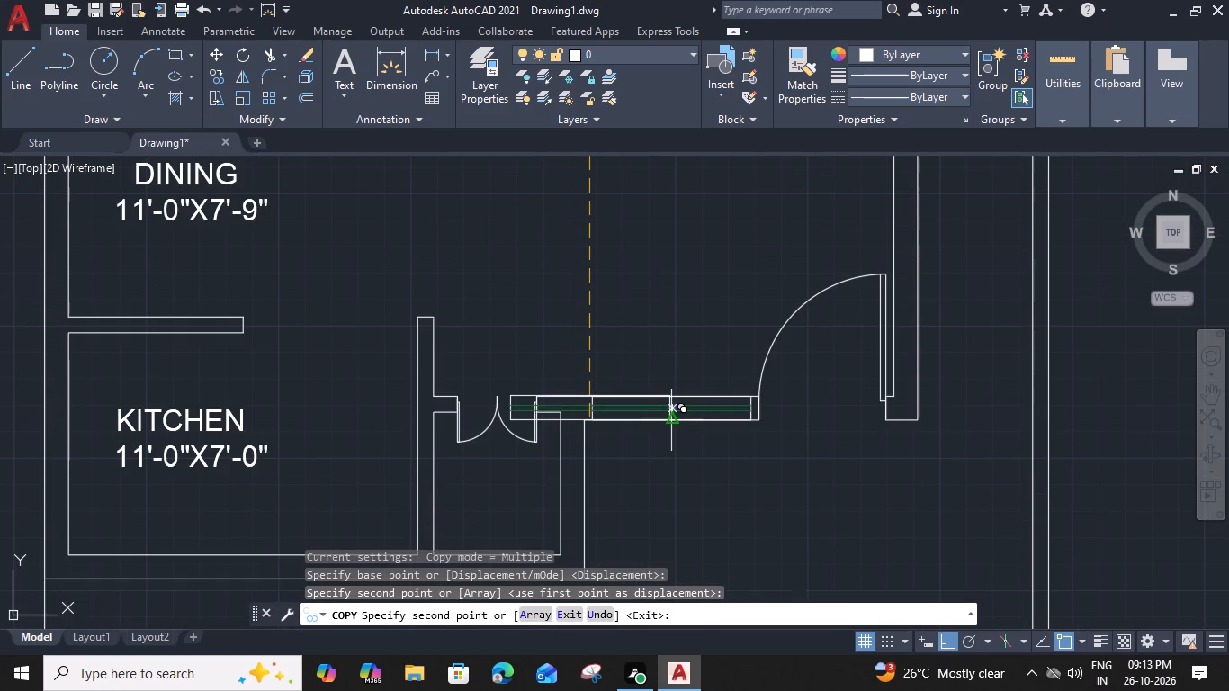
pyautogui.scroll(-1, 559, 469)
pyautogui.moveTo(552, 470); pyautogui.dragTo(659, 364, button='middle')
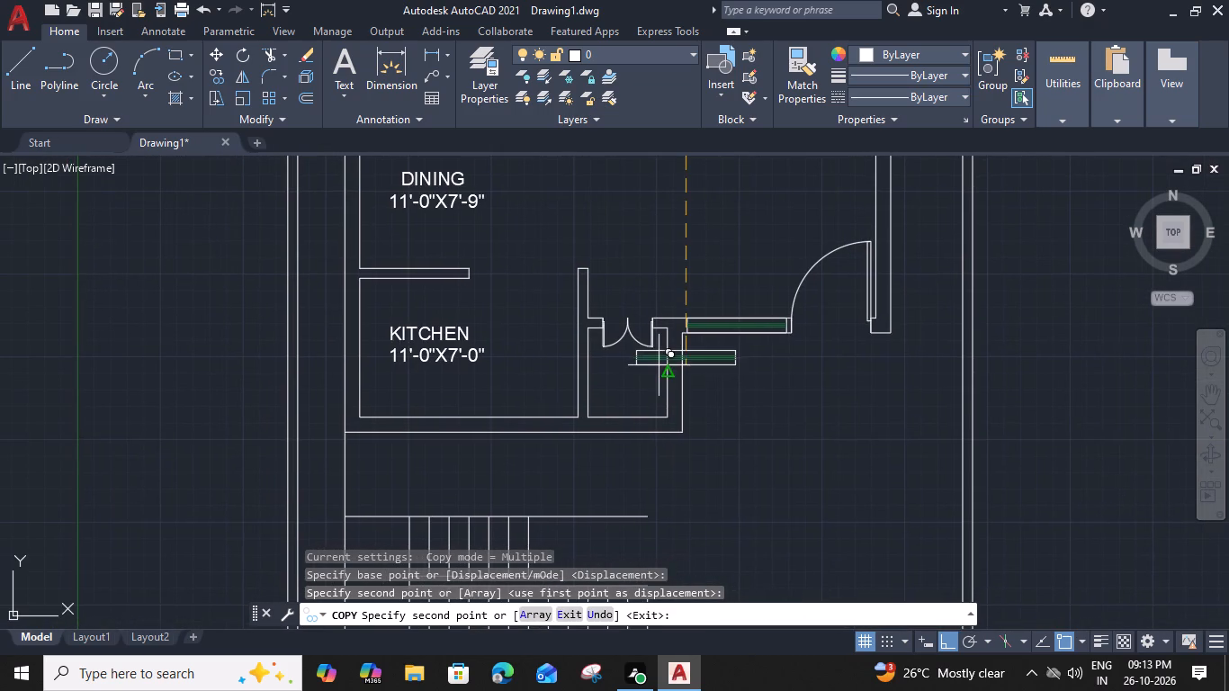
pyautogui.click(459, 434)
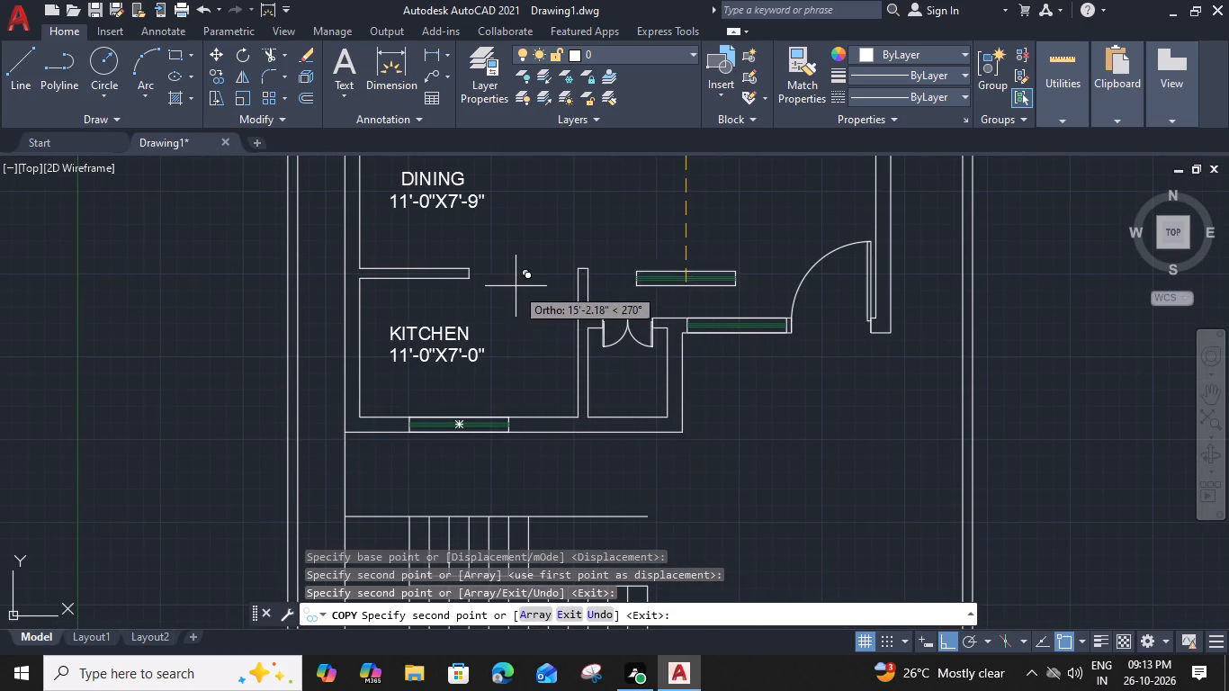
pyautogui.press('Escape')
# Rotate the original window symbol in the hall to vertical about its right end.
pyautogui.moveTo(525, 224); pyautogui.dragTo(518, 334, button='middle')
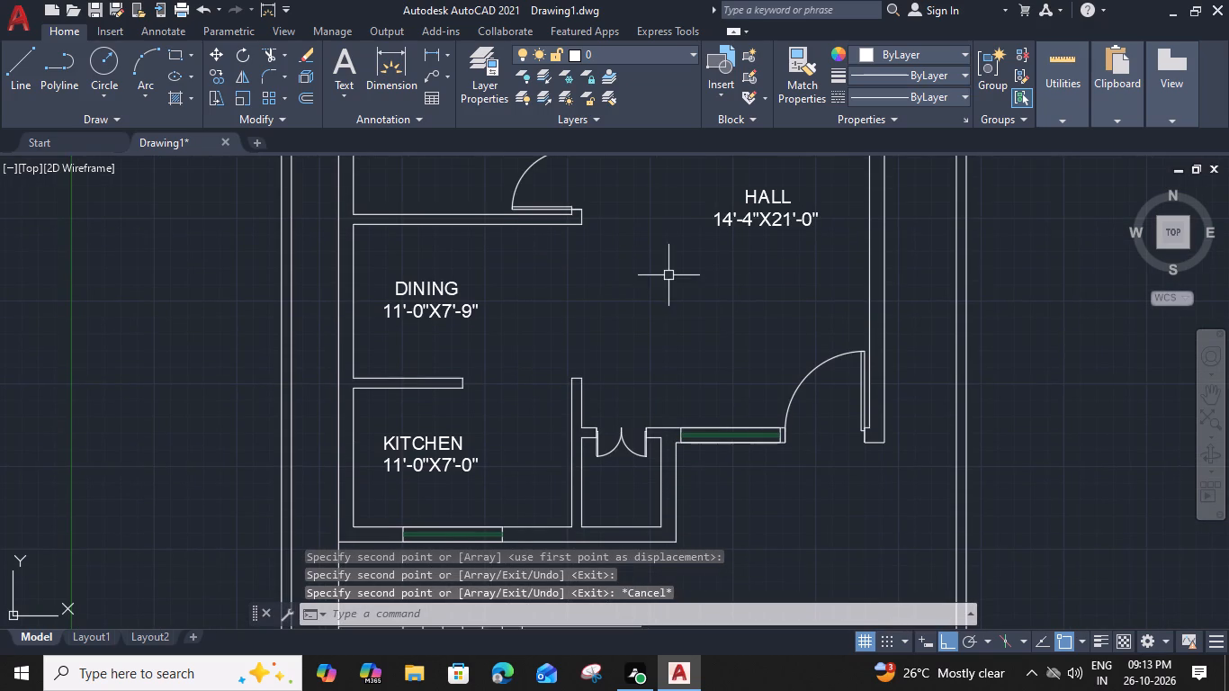
pyautogui.scroll(-2, 668, 275)
pyautogui.moveTo(668, 275); pyautogui.dragTo(658, 317, button='middle')
pyautogui.scroll(2, 692, 220)
pyautogui.moveTo(682, 244); pyautogui.dragTo(670, 260)
pyautogui.click(641, 293)
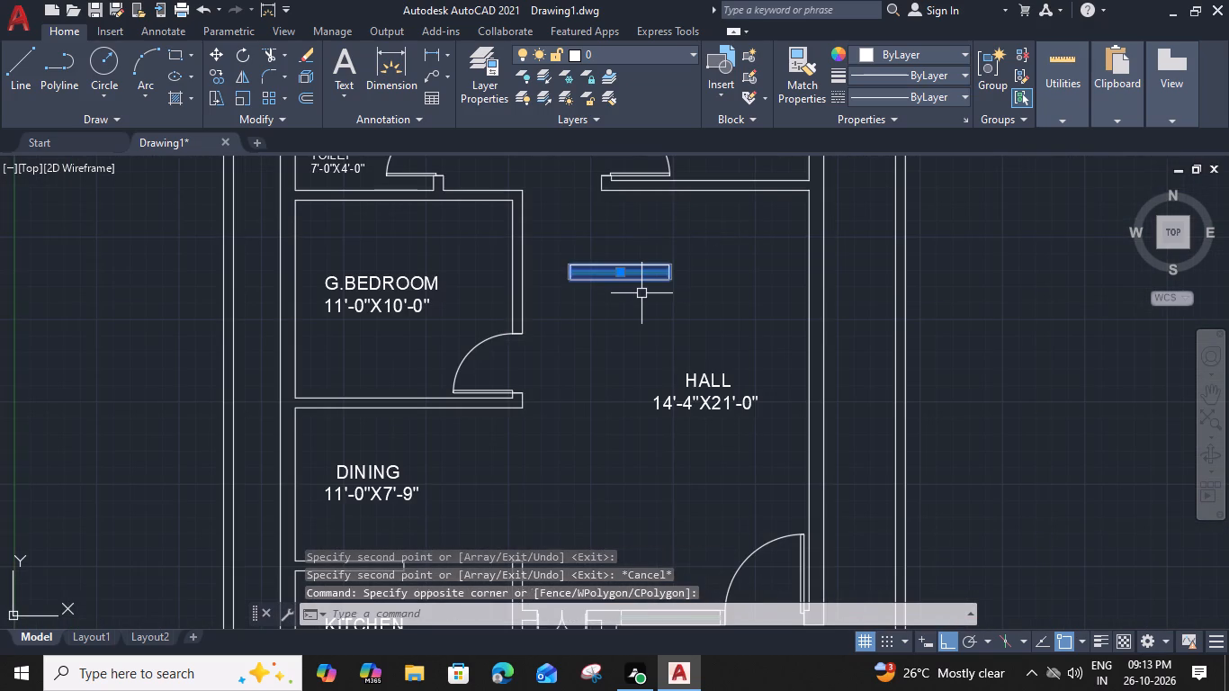
pyautogui.write('RO')
pyautogui.press('space')
pyautogui.scroll(2, 676, 229)
pyautogui.click(663, 318)
pyautogui.scroll(2, 667, 353)
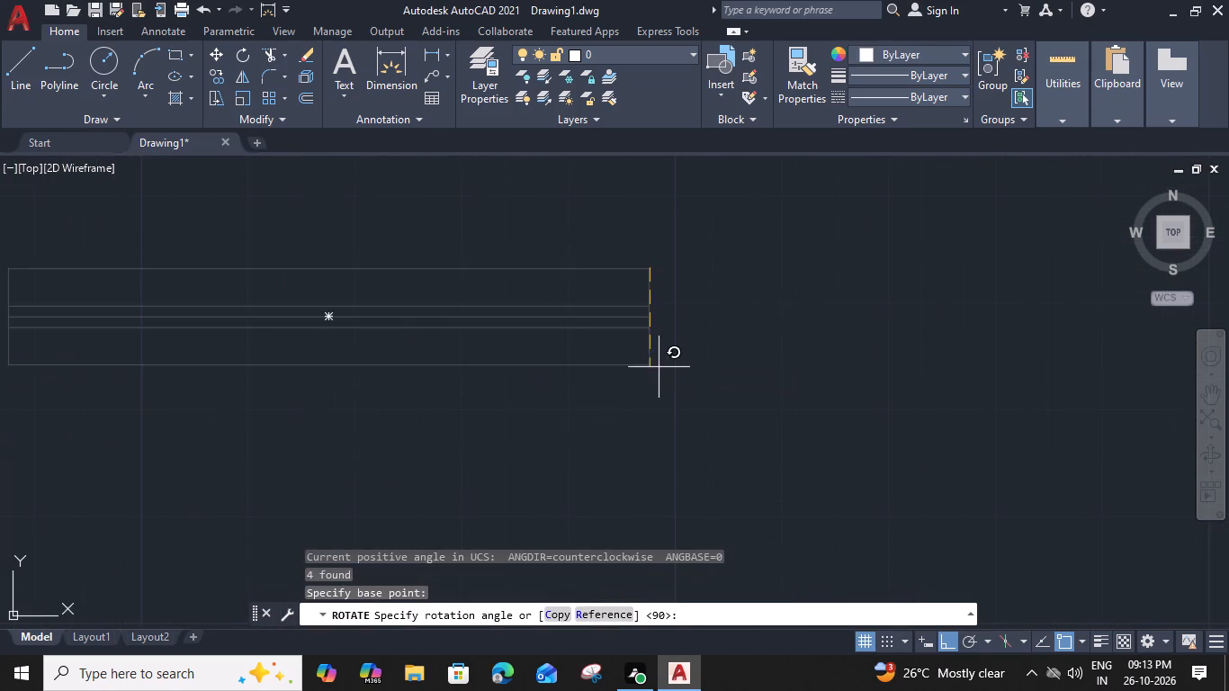
pyautogui.click(650, 367)
pyautogui.scroll(-2, 650, 367)
# Copy the vertical window symbol by its long side's midpoint into the outer left walls of the G.BEDROOM and the DINING room.
pyautogui.moveTo(688, 268); pyautogui.dragTo(668, 290)
pyautogui.click(592, 351)
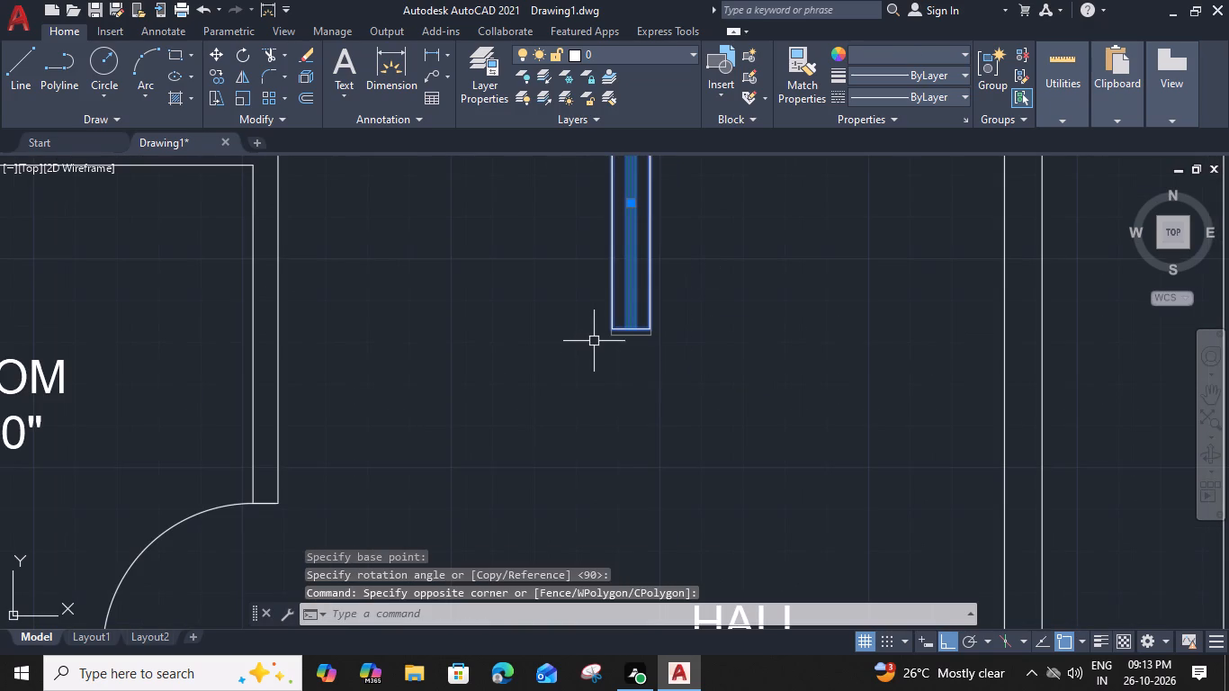
pyautogui.write('CO')
pyautogui.press('space')
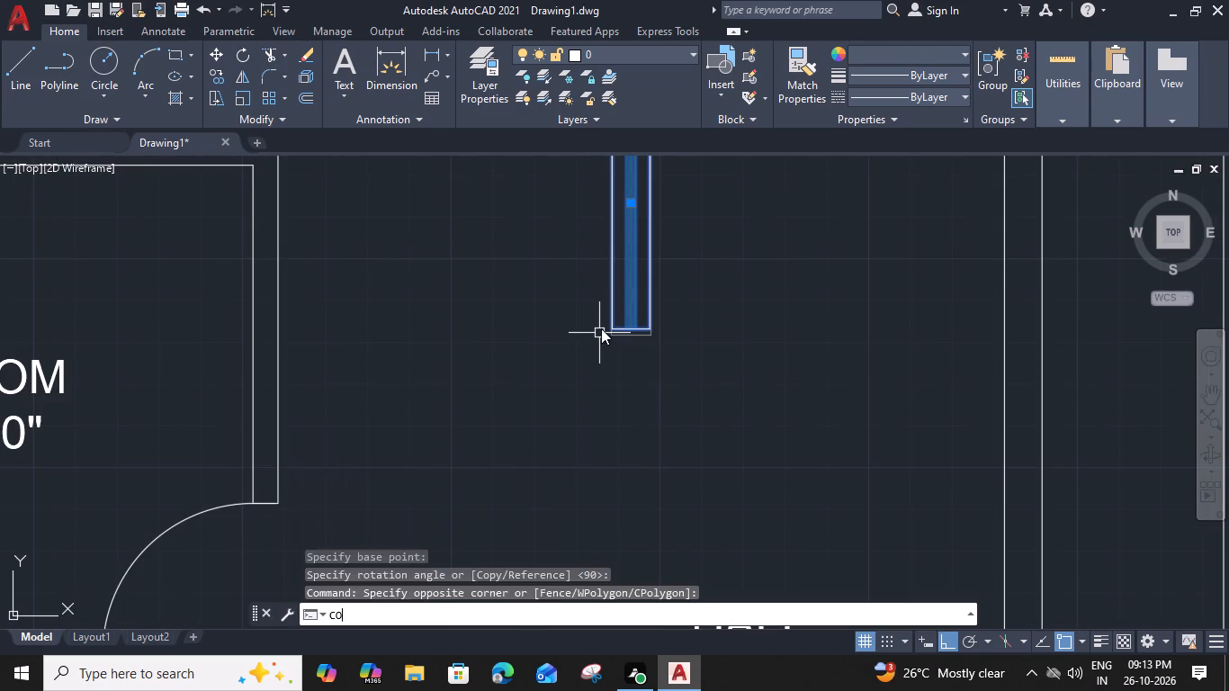
pyautogui.scroll(-2, 605, 316)
pyautogui.scroll(2, 629, 276)
pyautogui.click(614, 268)
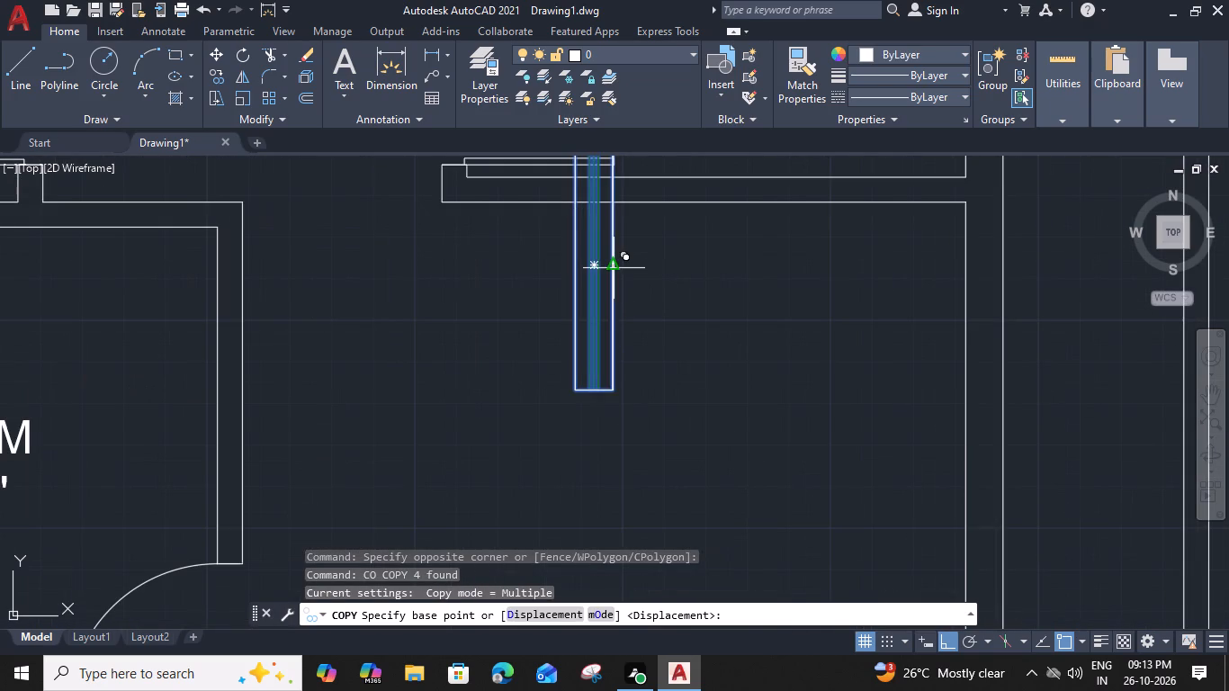
pyautogui.scroll(-2, 614, 268)
pyautogui.moveTo(517, 301); pyautogui.dragTo(704, 177, button='middle')
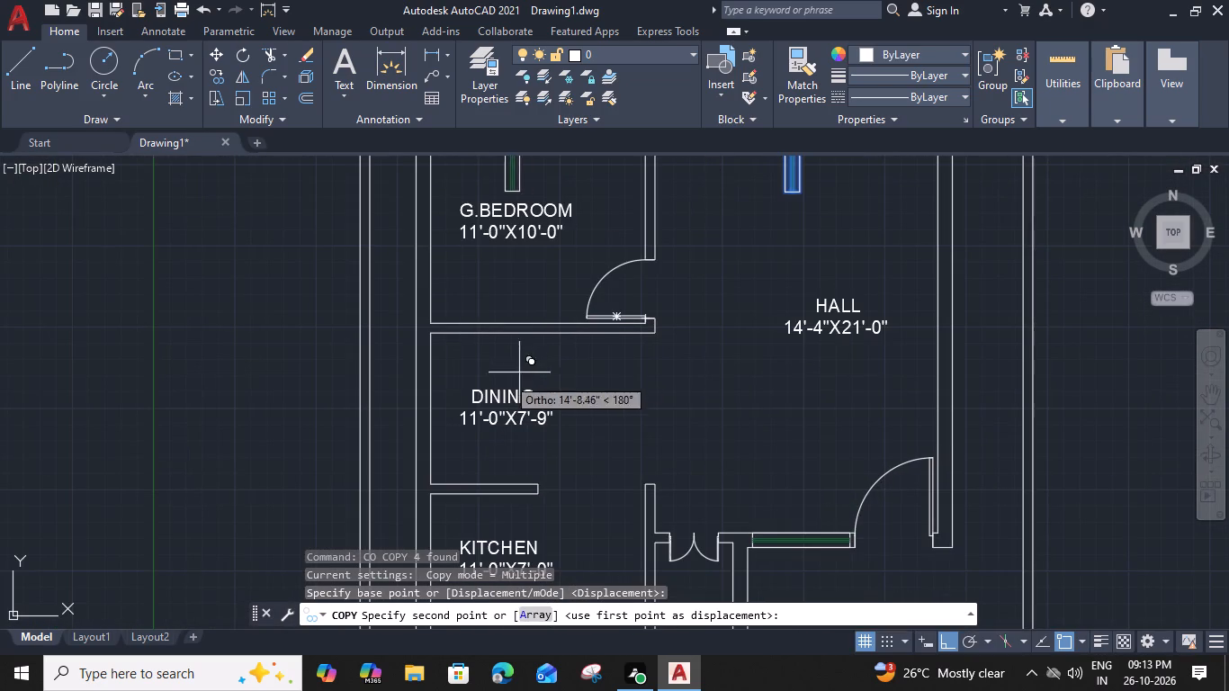
pyautogui.moveTo(432, 245); pyautogui.dragTo(454, 321, button='middle')
pyautogui.click(454, 300)
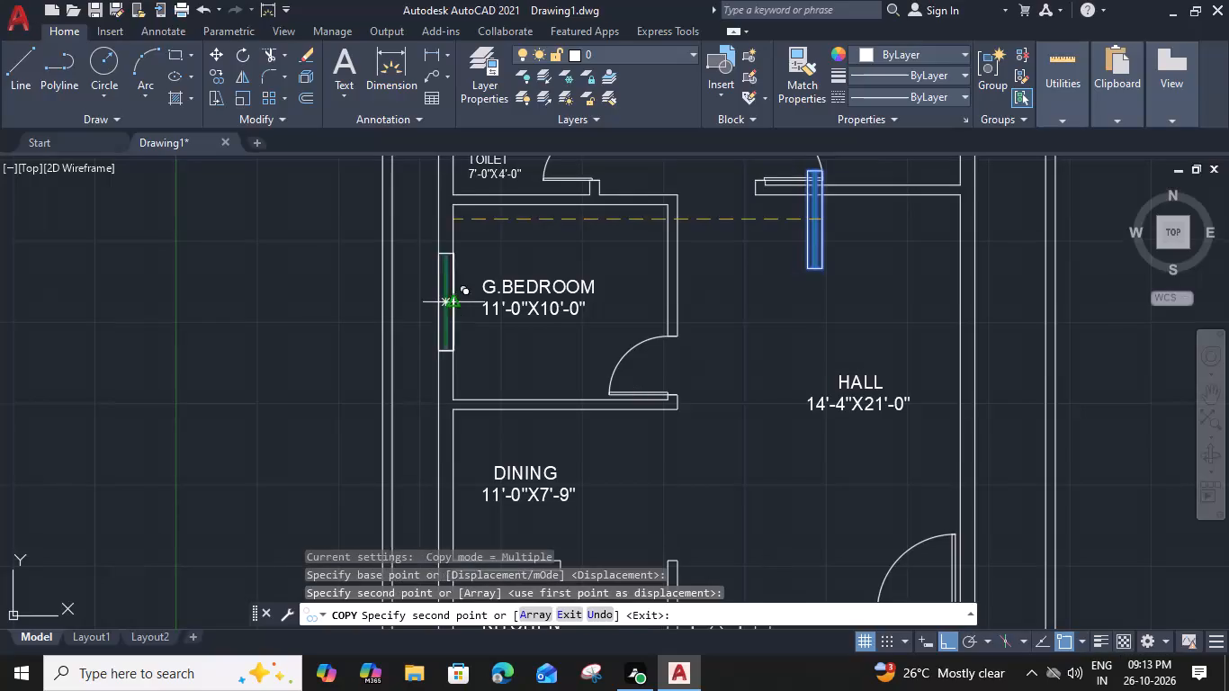
pyautogui.moveTo(465, 379); pyautogui.dragTo(534, 175, button='middle')
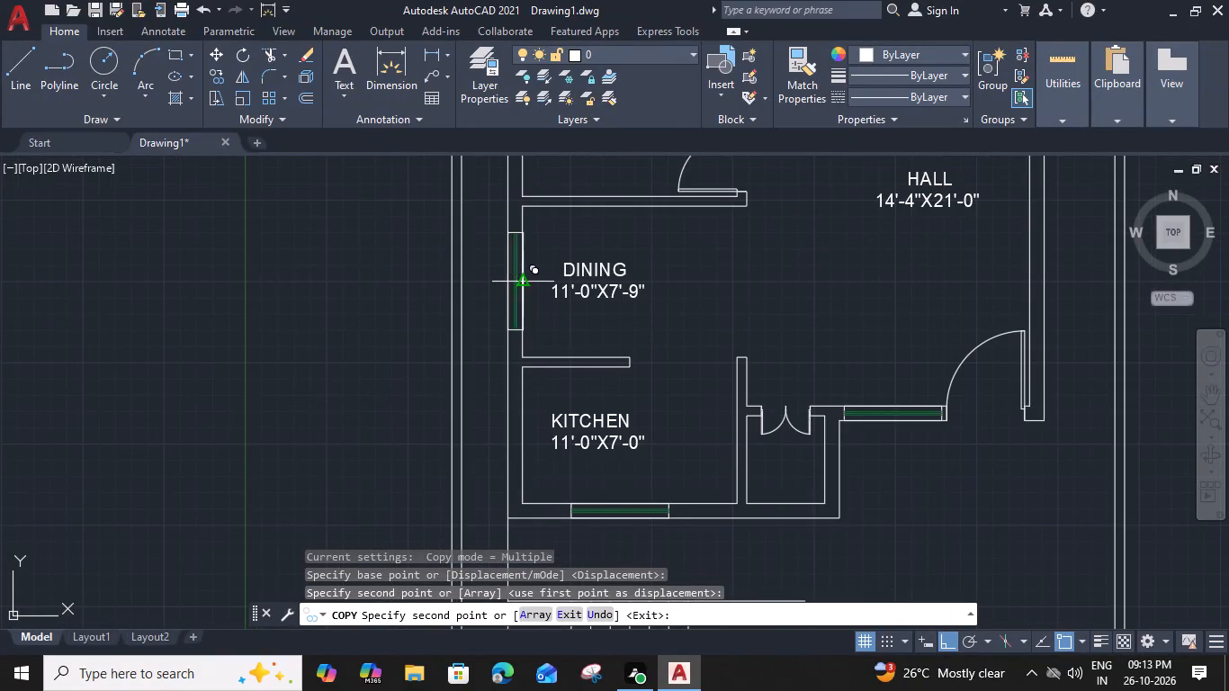
pyautogui.click(525, 286)
# Place further copies of the vertical window in the M.BEDROOM's outer left wall and the C.BEDROOM's outer right wall.
pyautogui.moveTo(543, 348); pyautogui.dragTo(514, 521, button='middle')
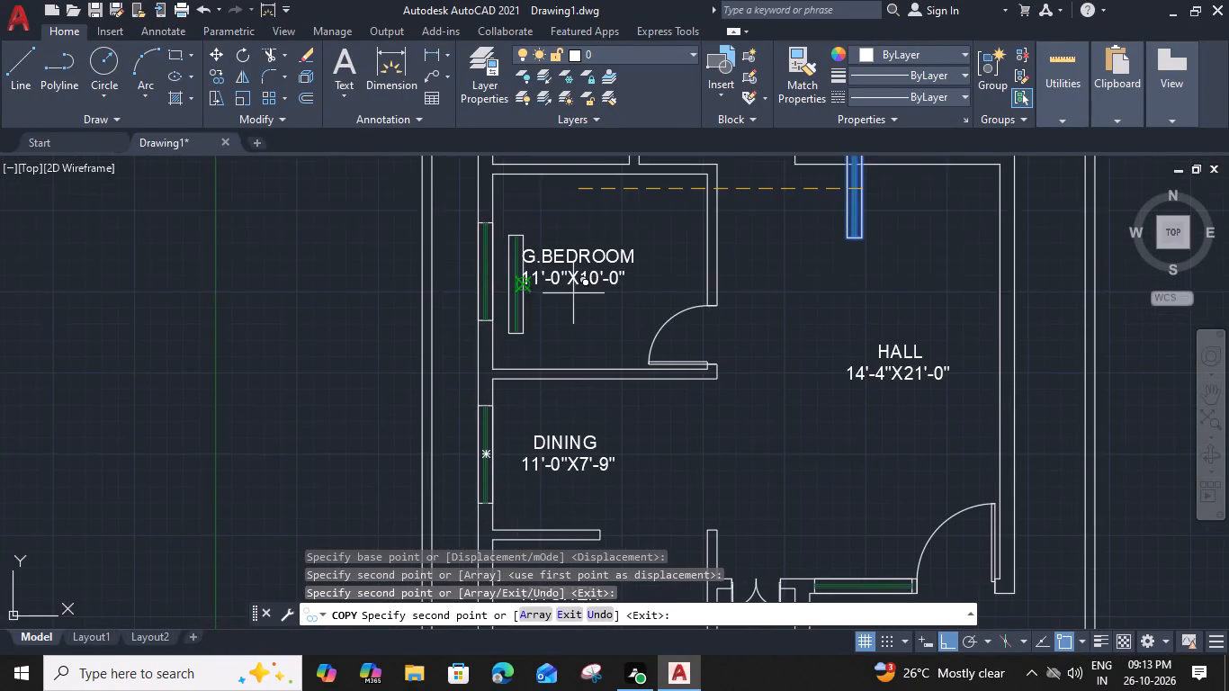
pyautogui.moveTo(568, 315); pyautogui.dragTo(535, 499, button='middle')
pyautogui.moveTo(552, 286); pyautogui.dragTo(534, 426, button='middle')
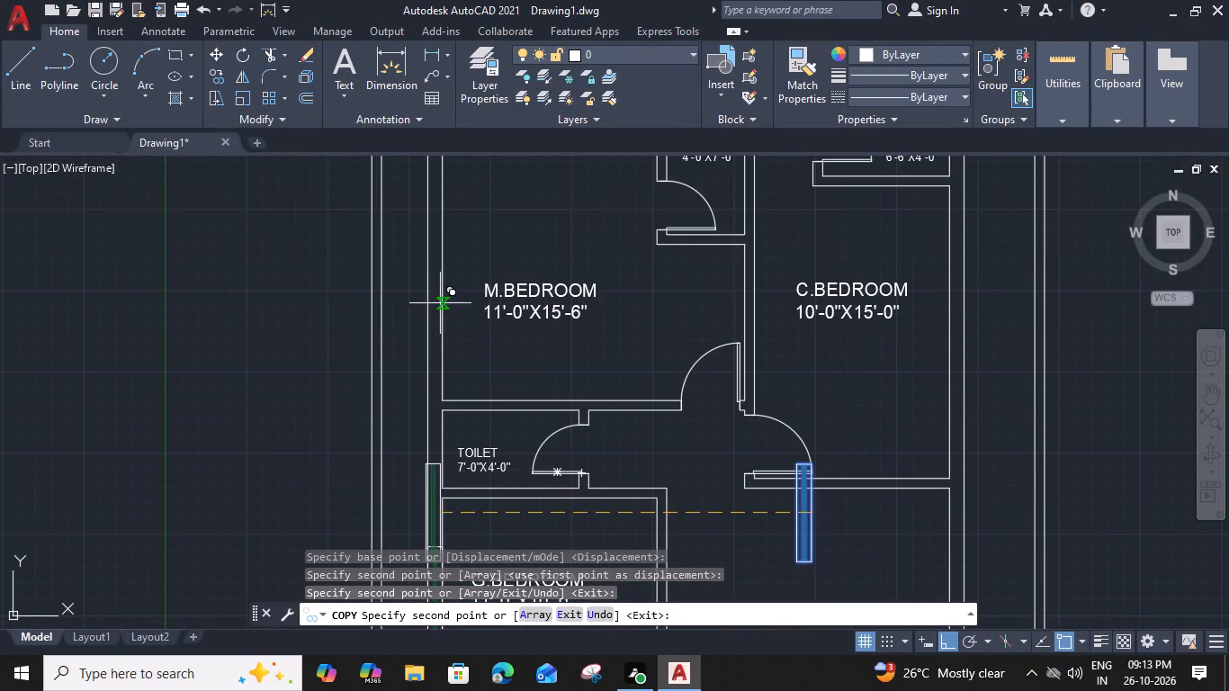
pyautogui.click(442, 288)
pyautogui.moveTo(744, 329); pyautogui.dragTo(584, 301, button='middle')
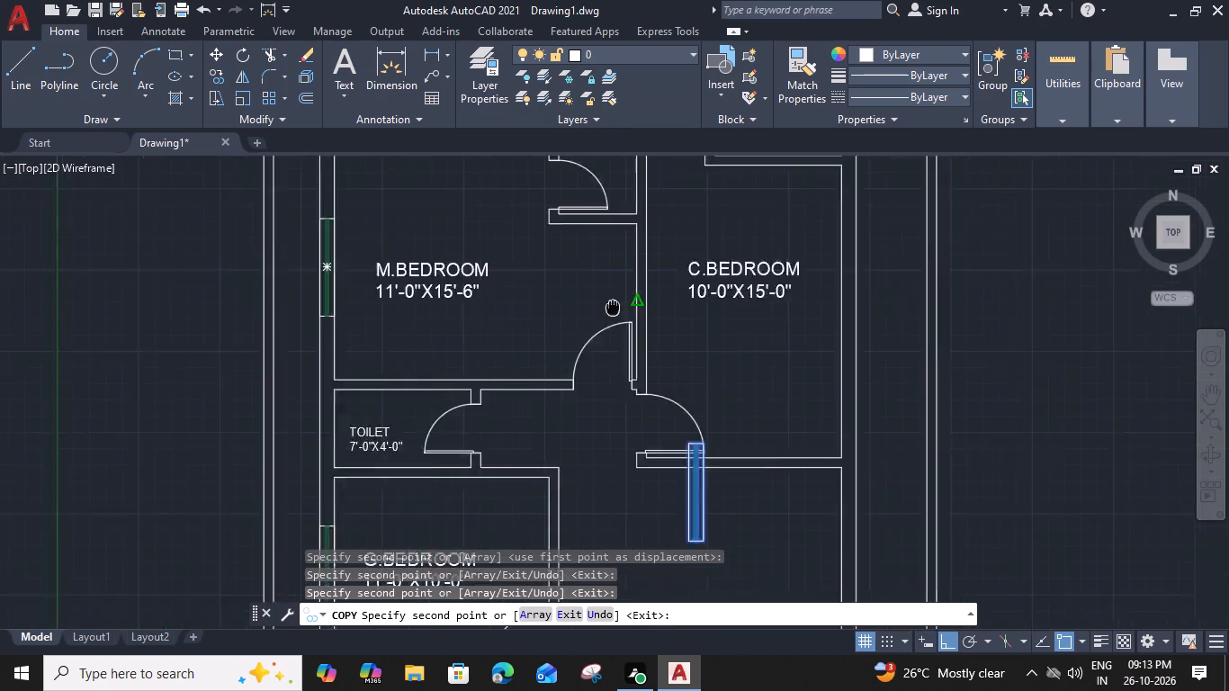
pyautogui.moveTo(584, 301); pyautogui.dragTo(534, 295, button='middle')
pyautogui.click(755, 313)
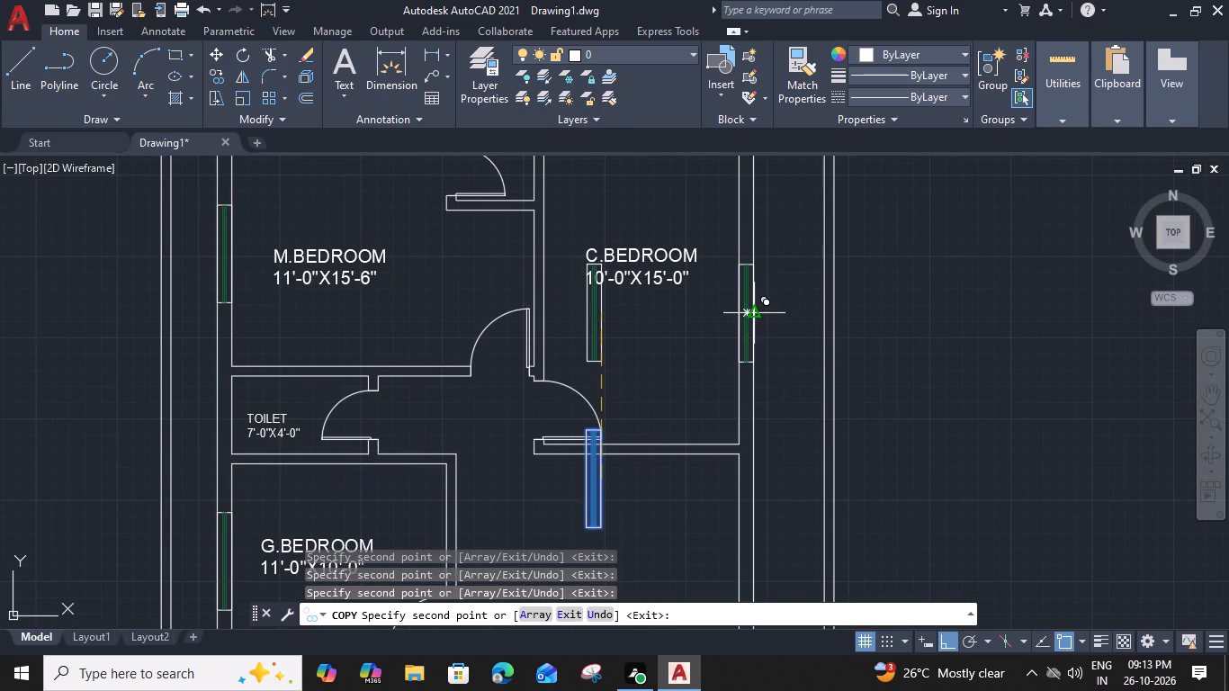
pyautogui.press('Escape')
# Move the original vertical window symbol into the upper part of the hall's outer right wall.
pyautogui.moveTo(655, 418); pyautogui.dragTo(650, 289, button='middle')
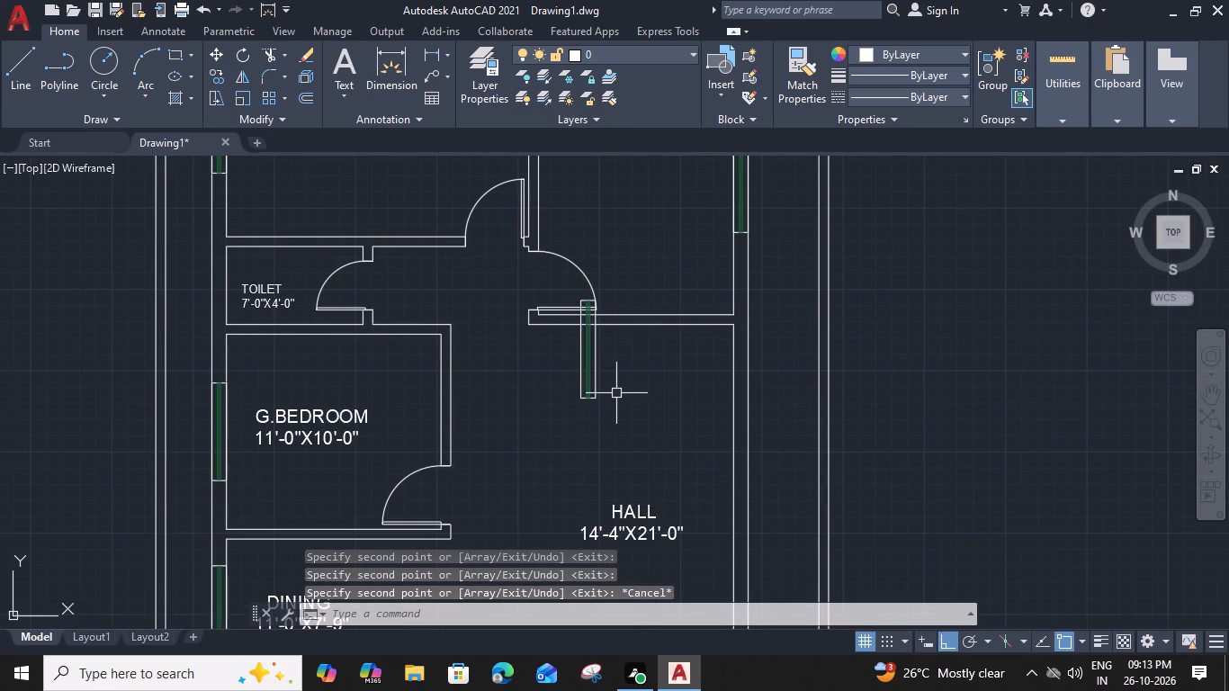
pyautogui.moveTo(618, 375); pyautogui.dragTo(578, 400)
pyautogui.click(546, 418)
pyautogui.press('m')
pyautogui.press('space')
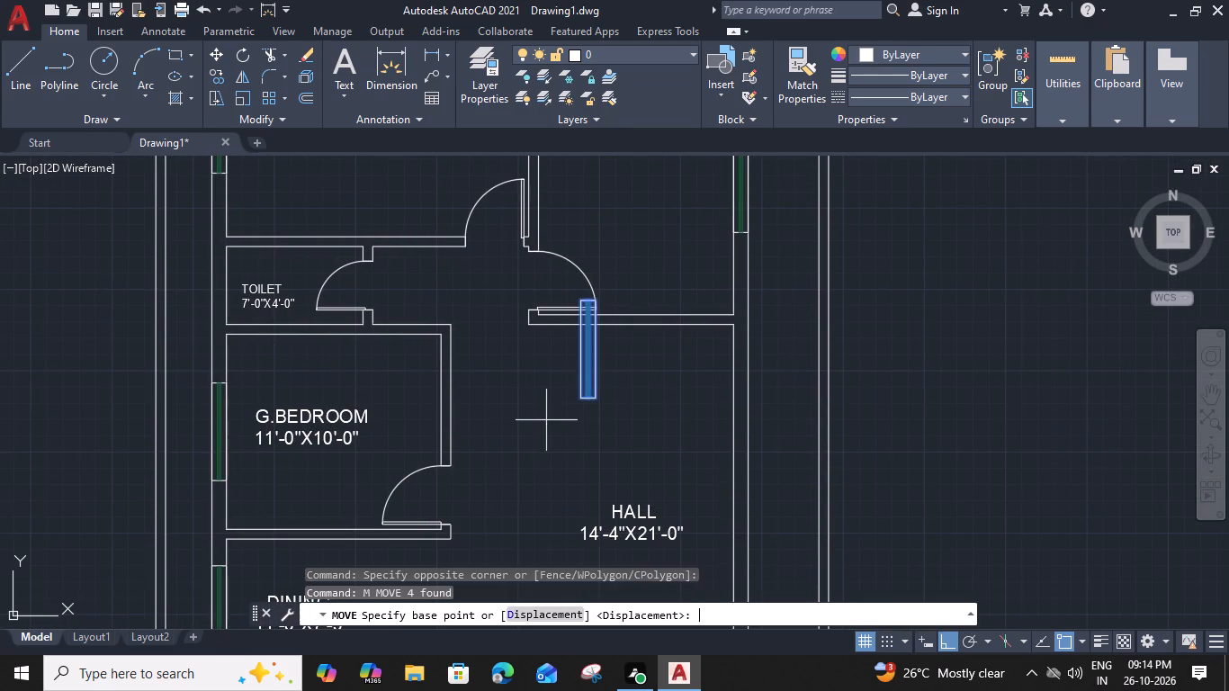
pyautogui.click(580, 347)
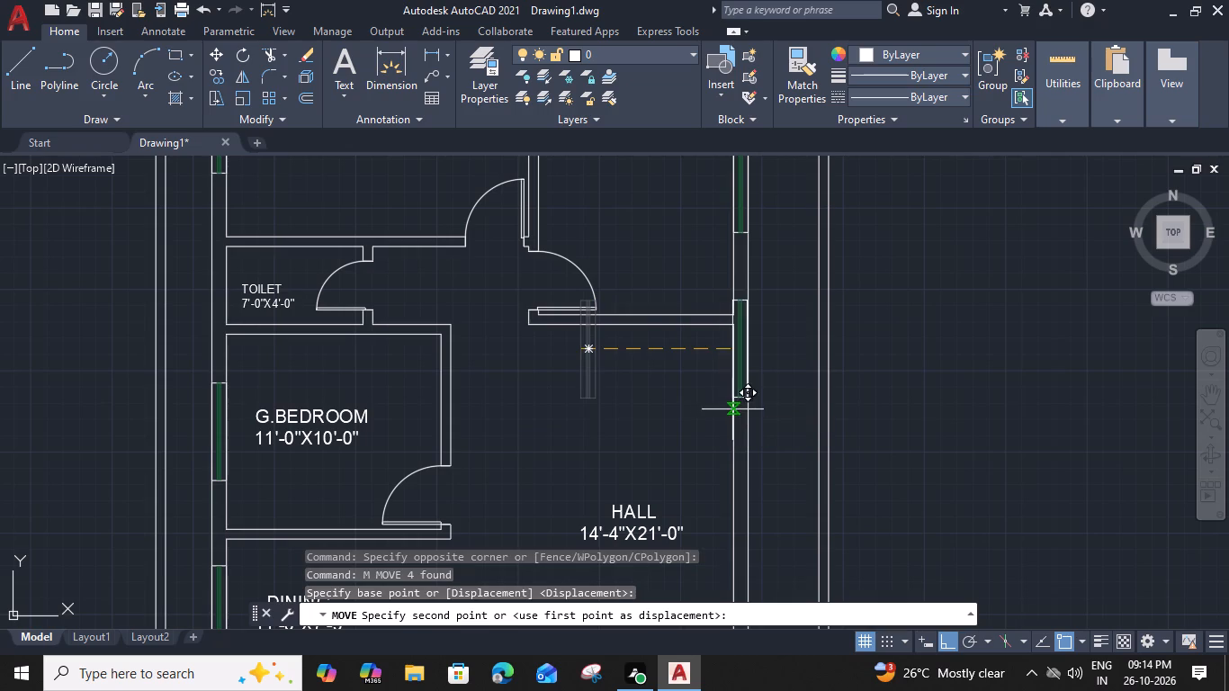
pyautogui.click(734, 407)
# Copy the hall's right-wall window straight down the same wall, placing it between the first window and the entrance door.
pyautogui.moveTo(712, 426); pyautogui.dragTo(589, 234, button='middle')
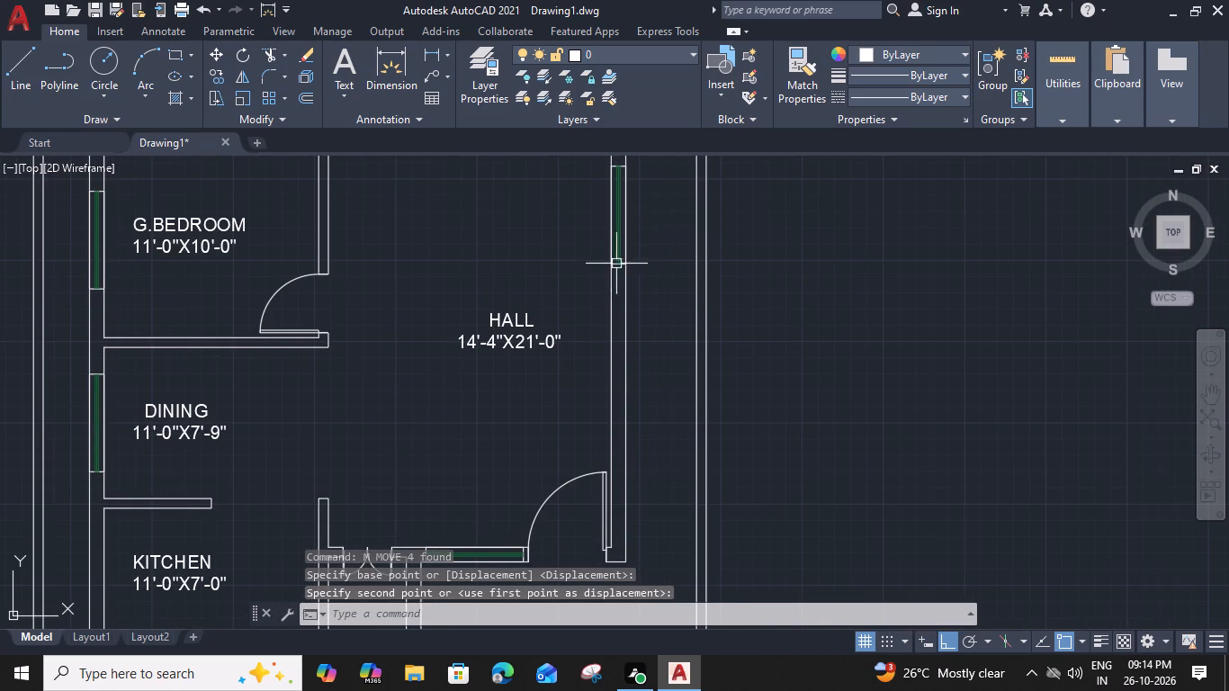
pyautogui.click(618, 264)
pyautogui.write('CO')
pyautogui.press('space')
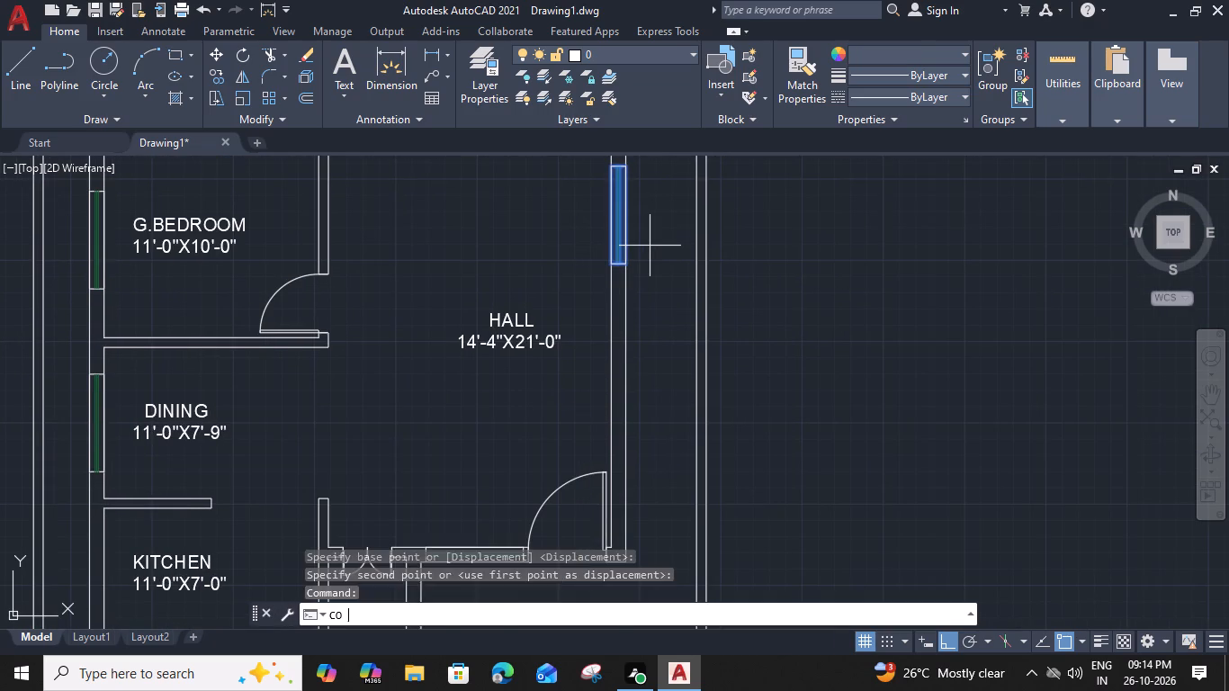
pyautogui.click(610, 214)
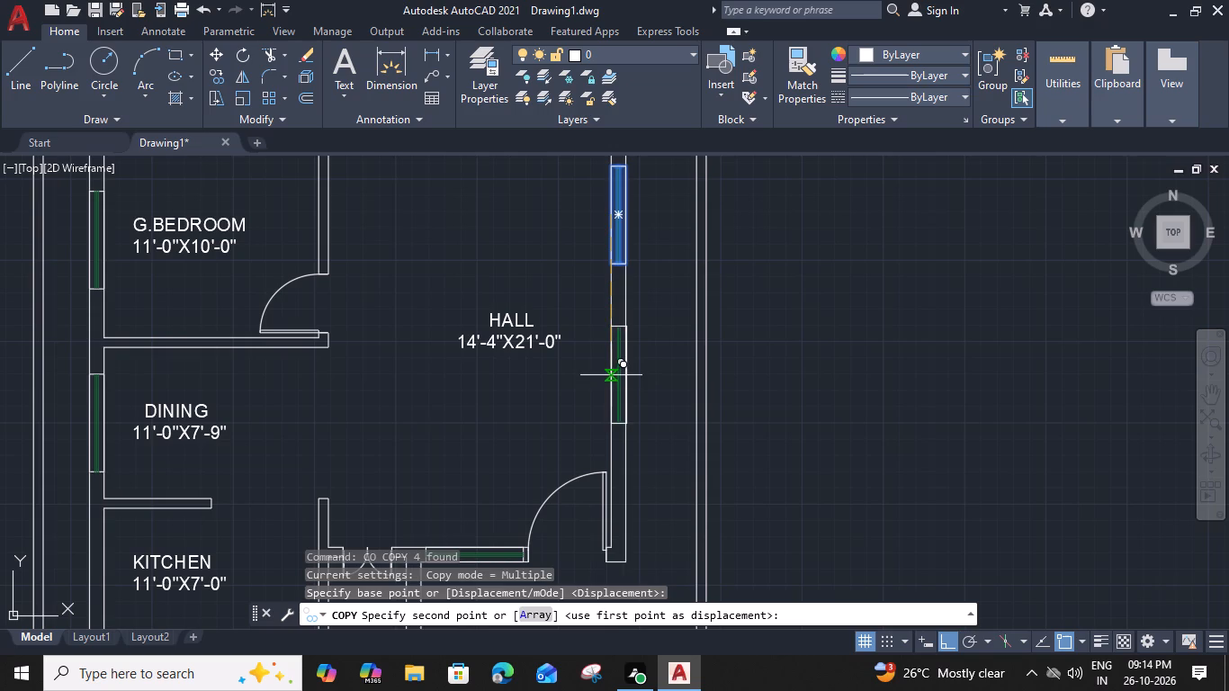
pyautogui.click(612, 381)
pyautogui.press('Escape')
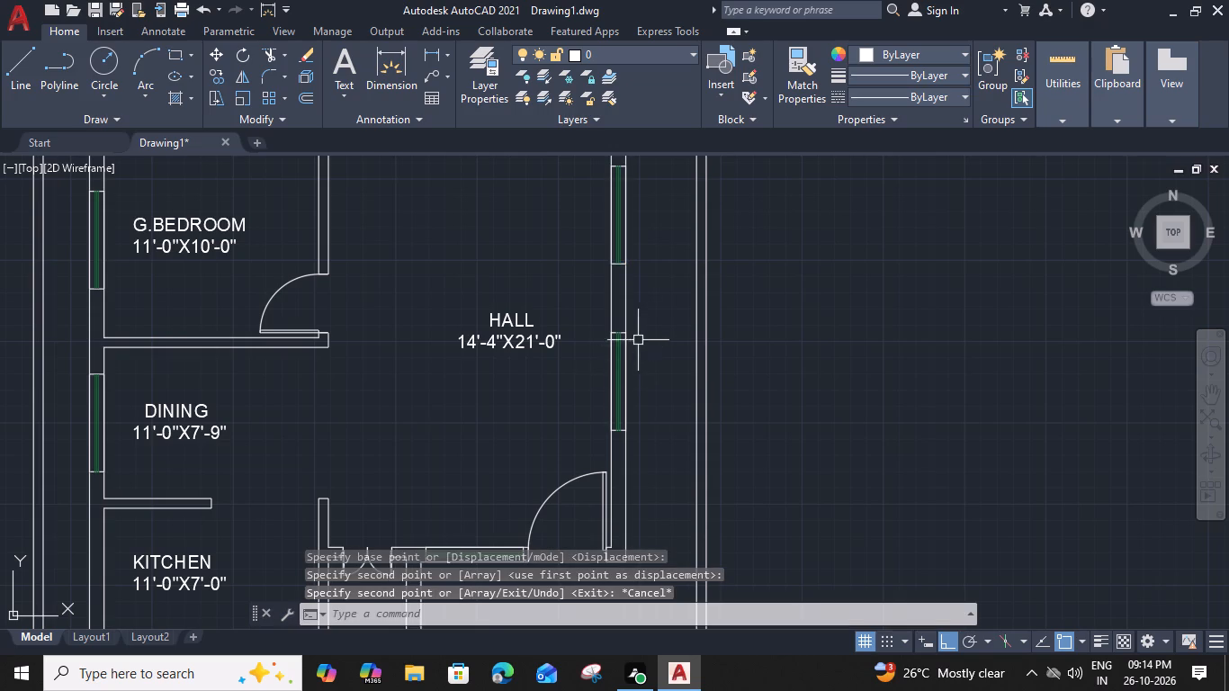
# Add a horizontal linear dimension across the gap between the G.BEDROOM's outer left wall and the inner boundary line, just above the window.
pyautogui.scroll(-2, 662, 319)
pyautogui.moveTo(576, 382); pyautogui.dragTo(590, 396, button='middle')
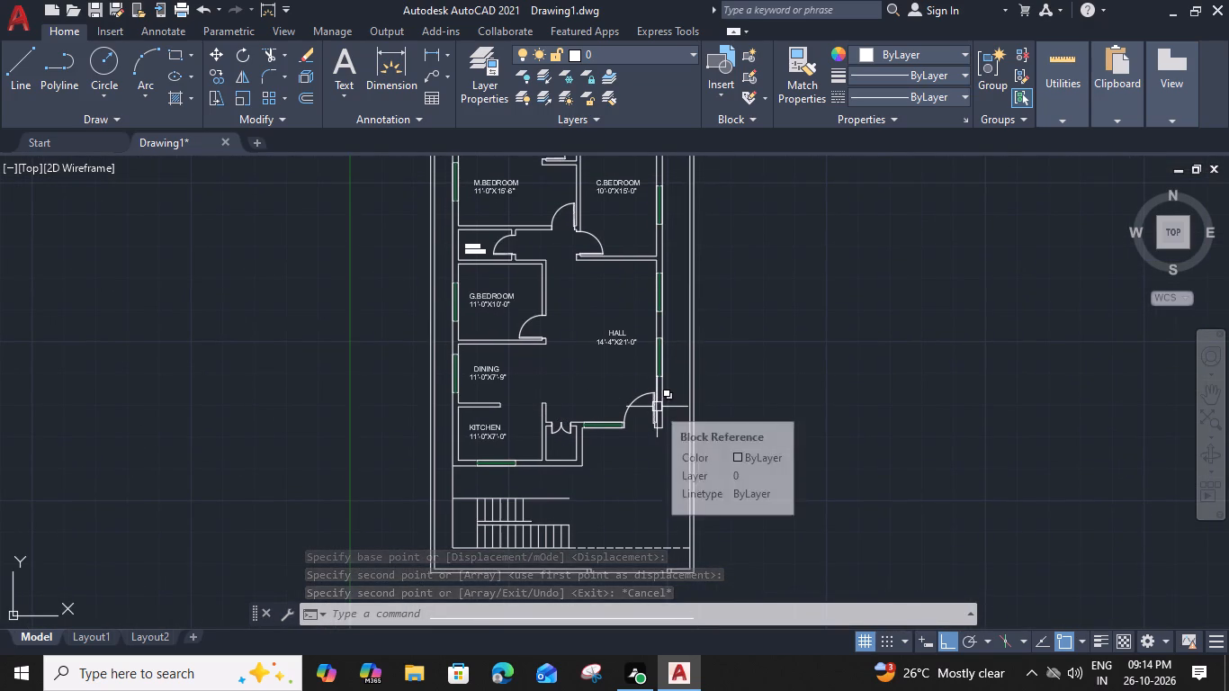
pyautogui.moveTo(603, 427); pyautogui.dragTo(586, 426, button='middle')
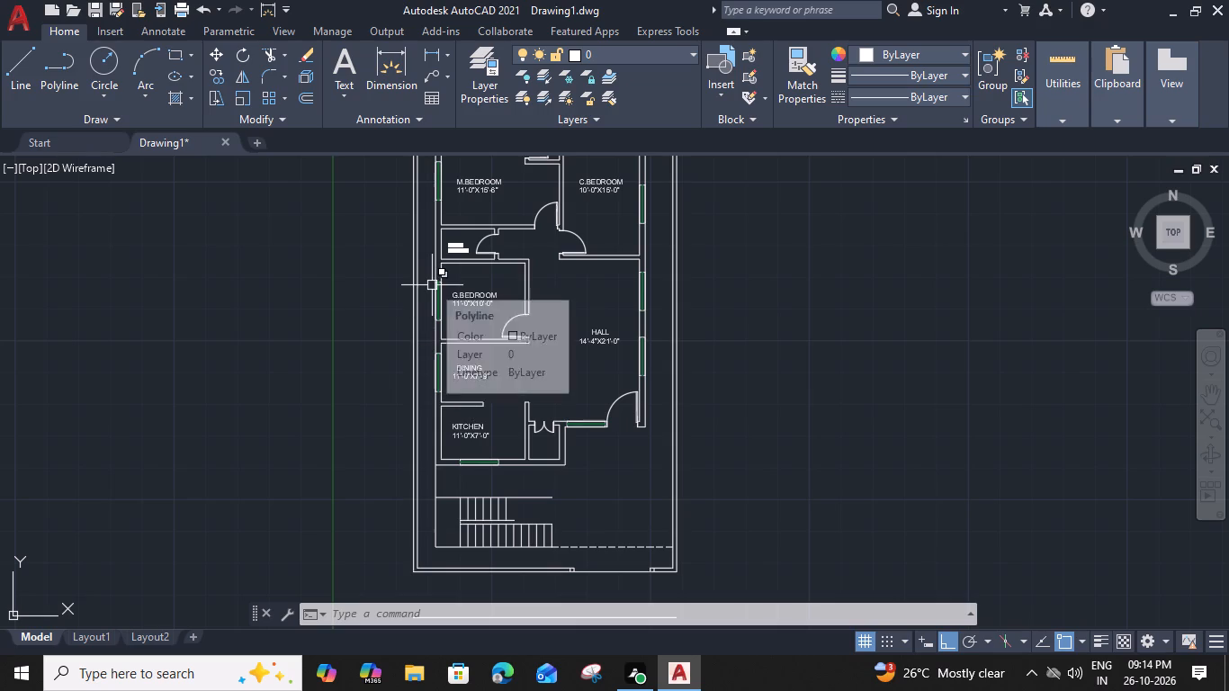
pyautogui.write('DIMLI')
pyautogui.press('space')
pyautogui.scroll(3, 431, 266)
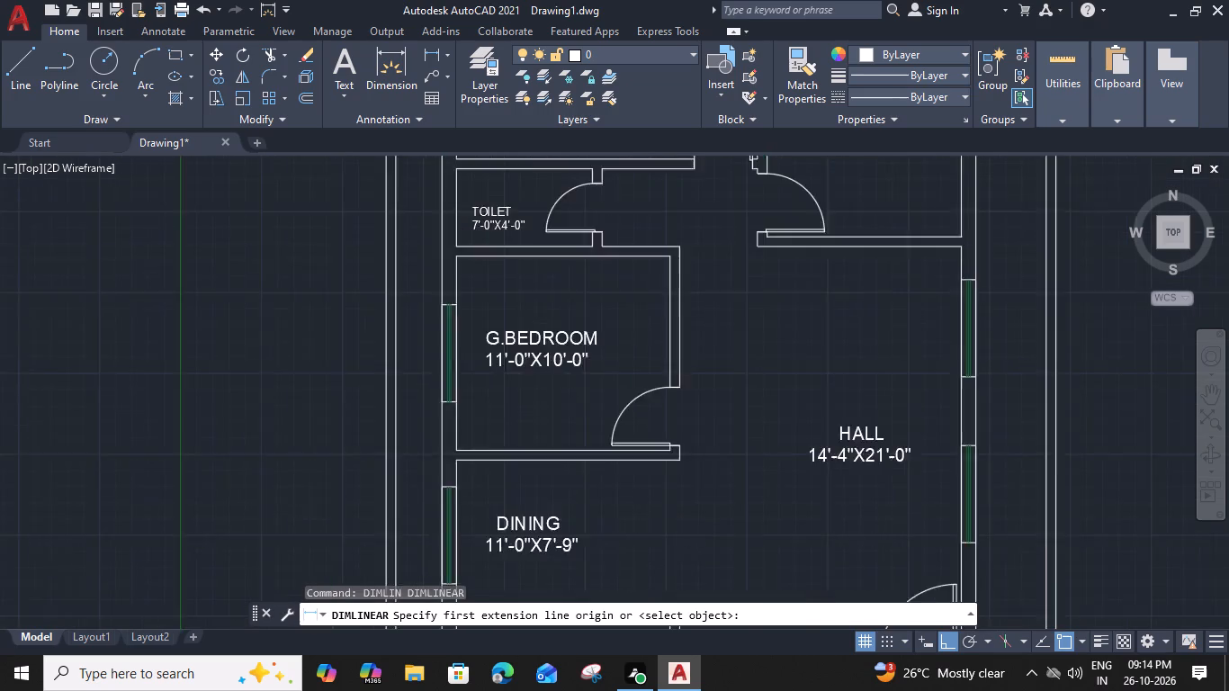
pyautogui.click(446, 283)
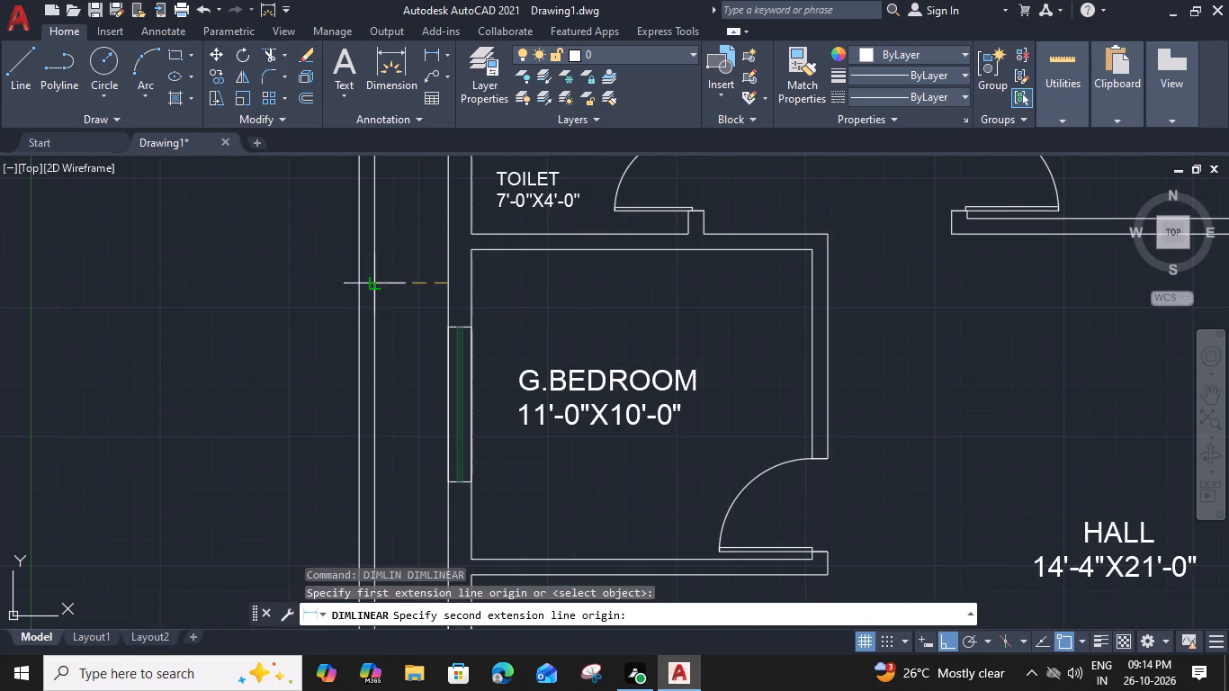
pyautogui.click(378, 281)
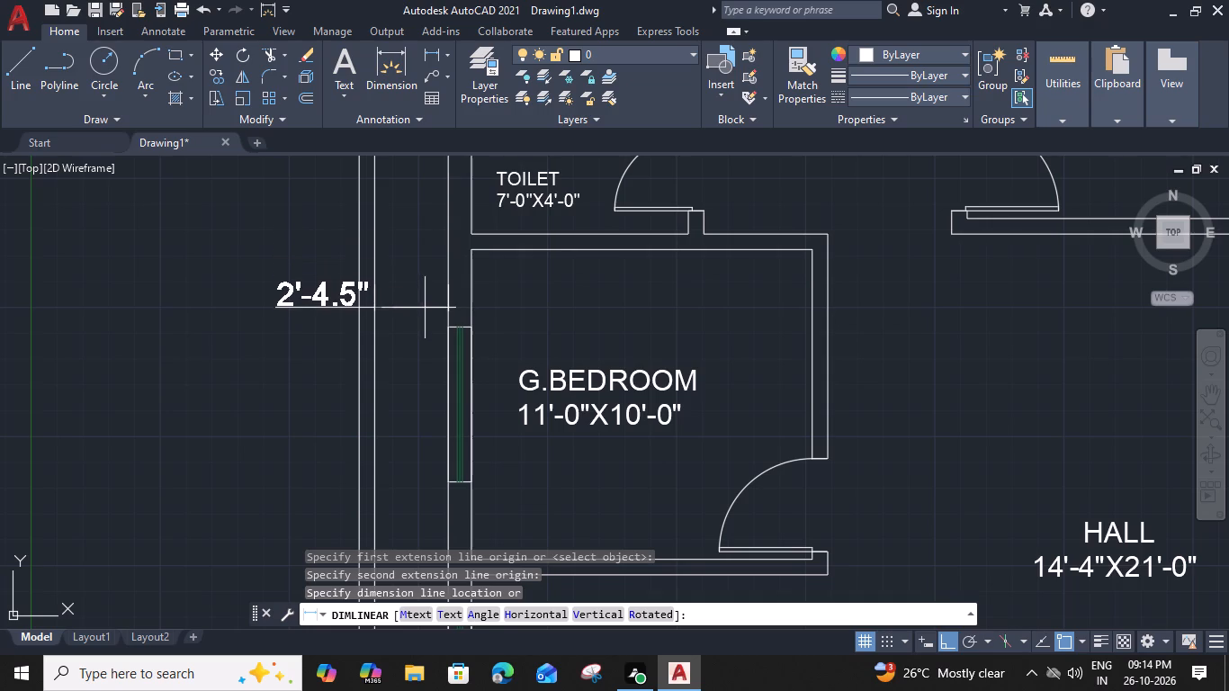
pyautogui.click(425, 308)
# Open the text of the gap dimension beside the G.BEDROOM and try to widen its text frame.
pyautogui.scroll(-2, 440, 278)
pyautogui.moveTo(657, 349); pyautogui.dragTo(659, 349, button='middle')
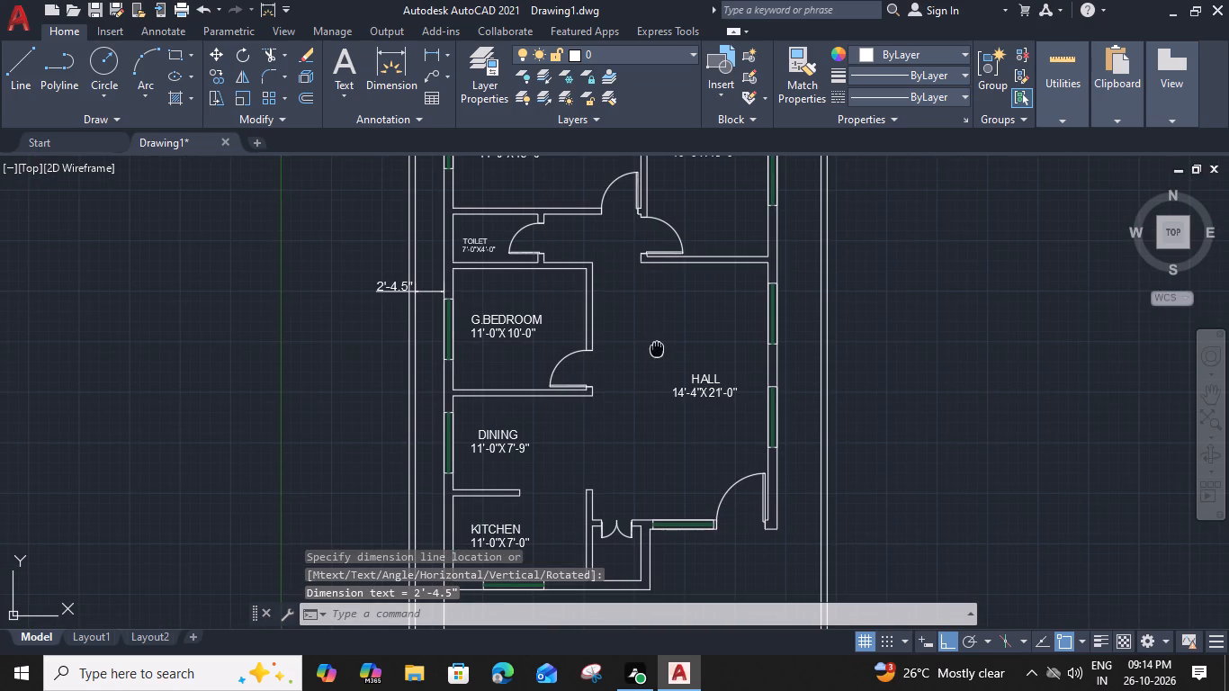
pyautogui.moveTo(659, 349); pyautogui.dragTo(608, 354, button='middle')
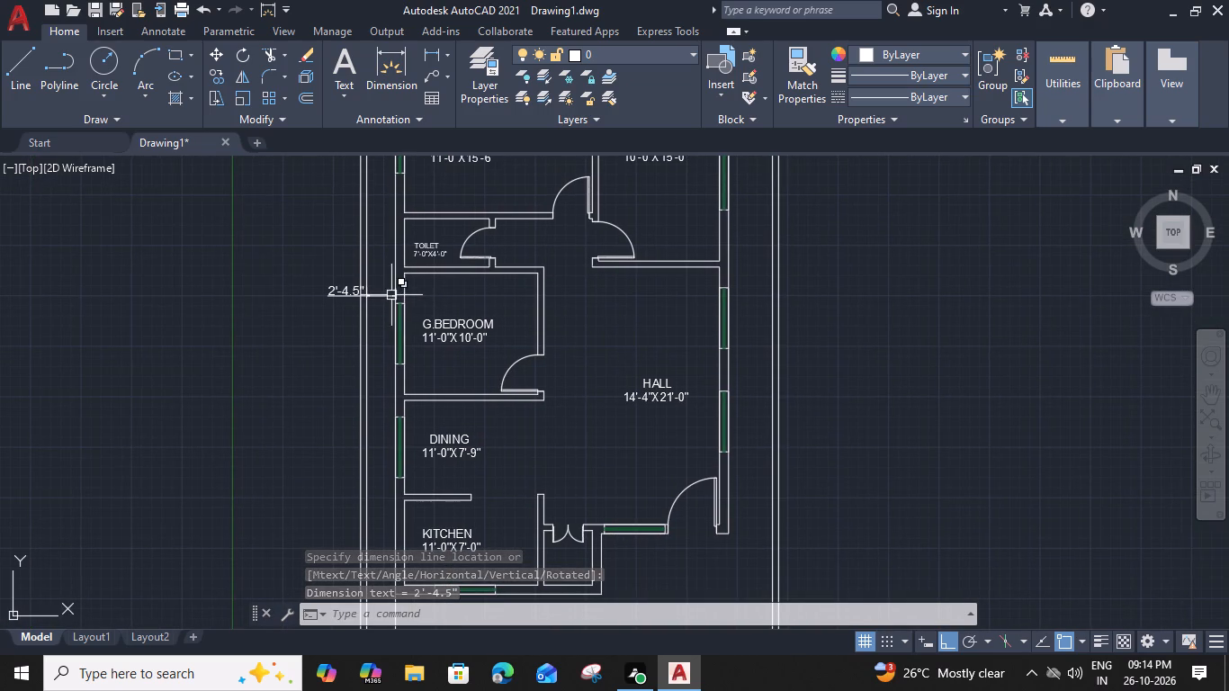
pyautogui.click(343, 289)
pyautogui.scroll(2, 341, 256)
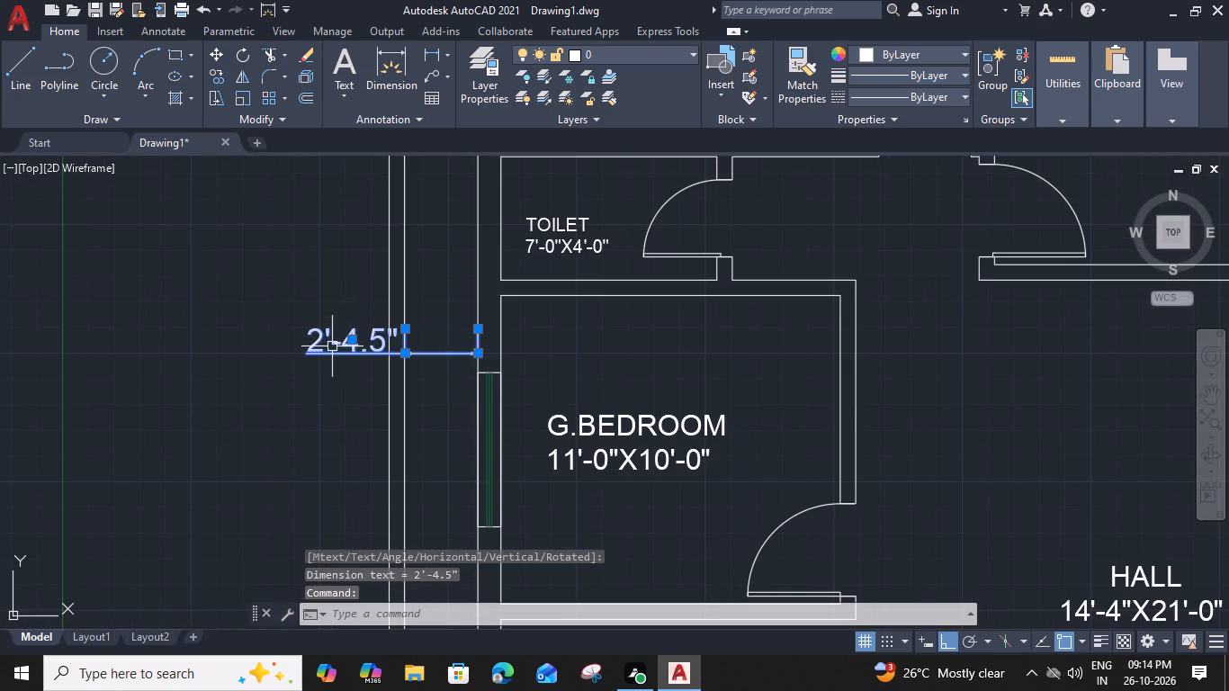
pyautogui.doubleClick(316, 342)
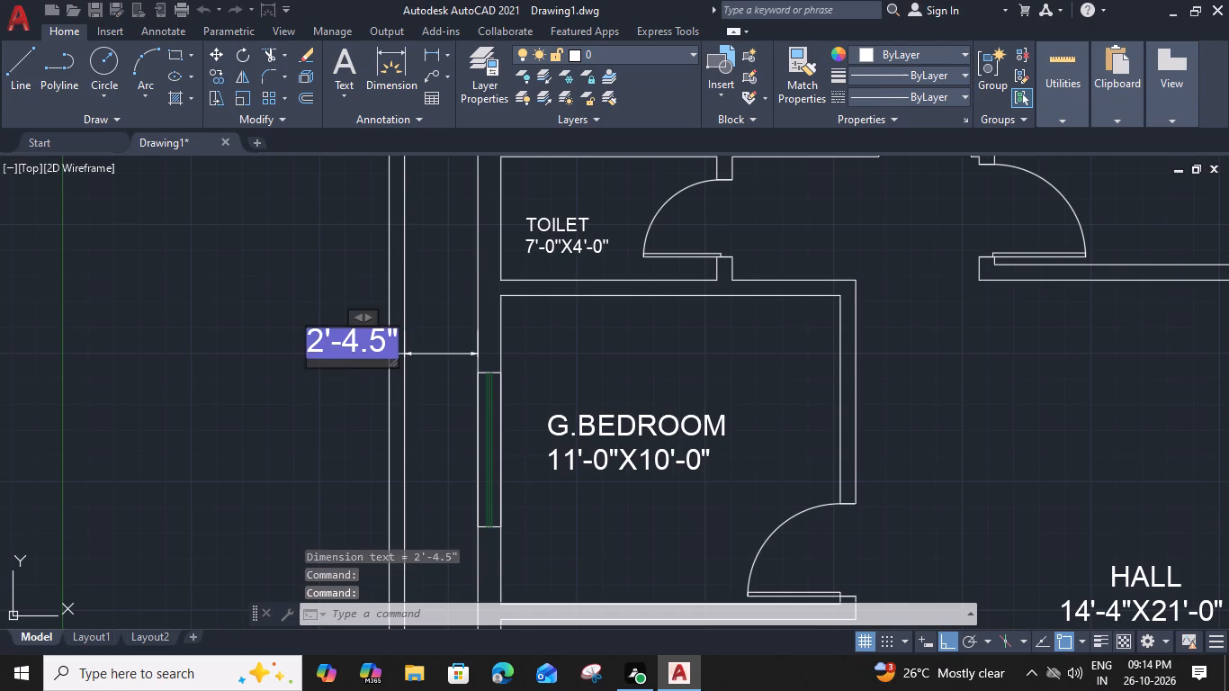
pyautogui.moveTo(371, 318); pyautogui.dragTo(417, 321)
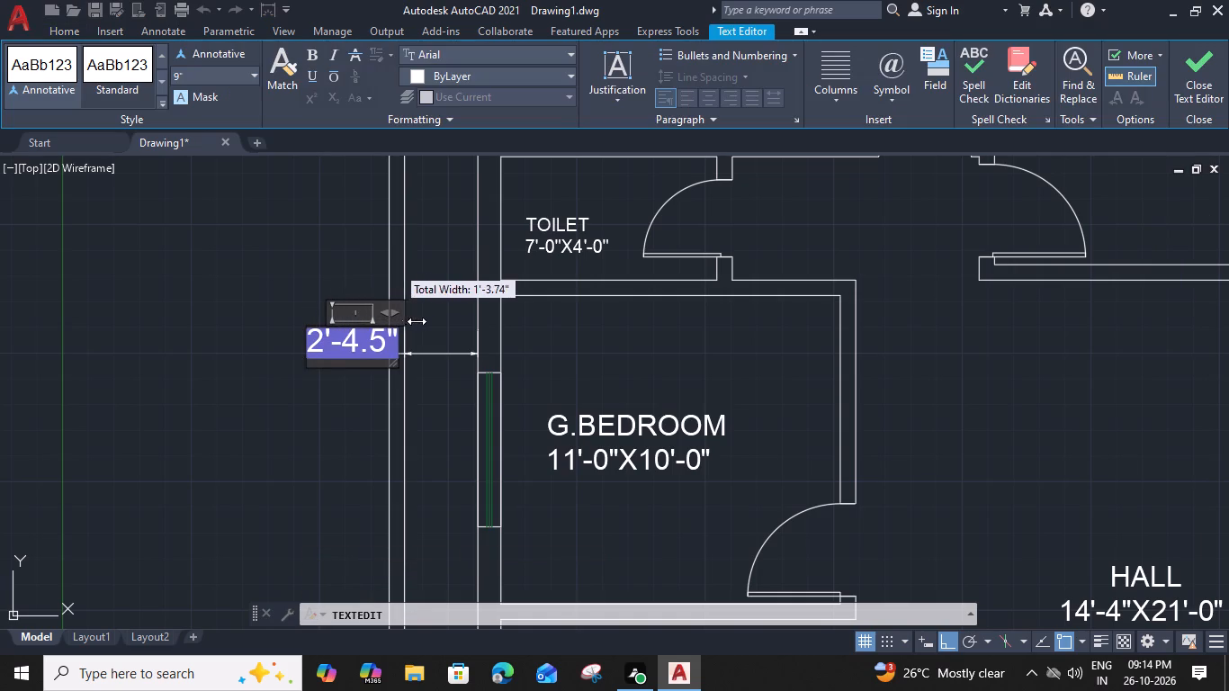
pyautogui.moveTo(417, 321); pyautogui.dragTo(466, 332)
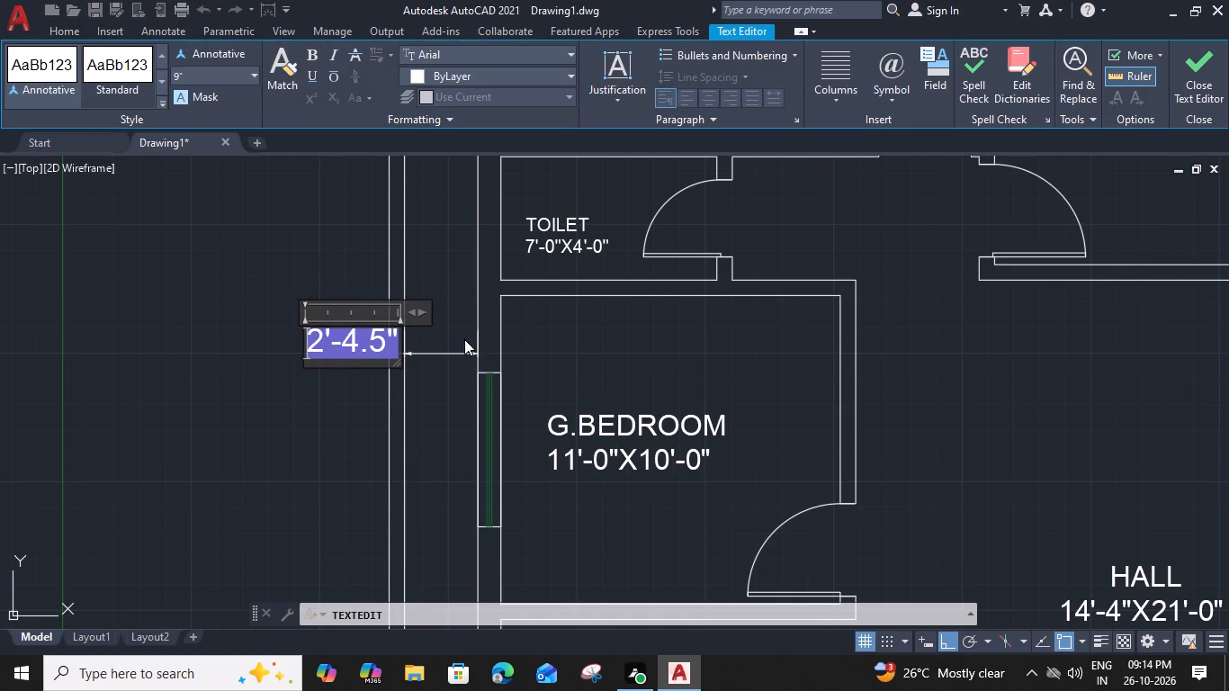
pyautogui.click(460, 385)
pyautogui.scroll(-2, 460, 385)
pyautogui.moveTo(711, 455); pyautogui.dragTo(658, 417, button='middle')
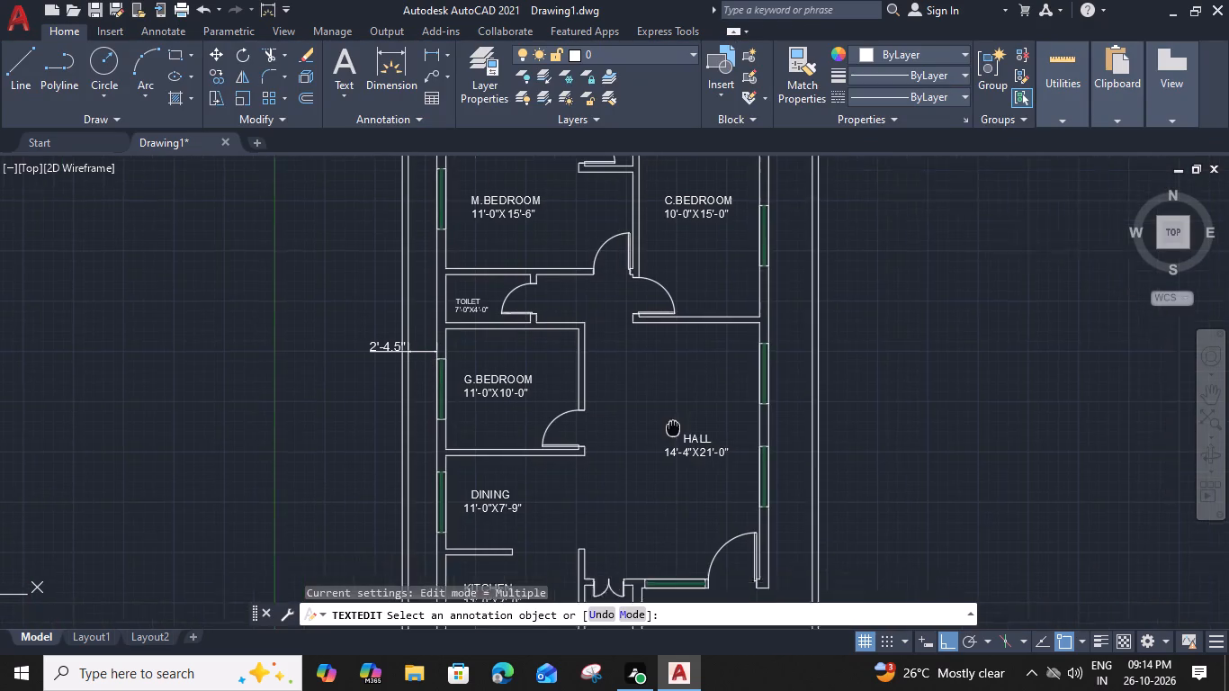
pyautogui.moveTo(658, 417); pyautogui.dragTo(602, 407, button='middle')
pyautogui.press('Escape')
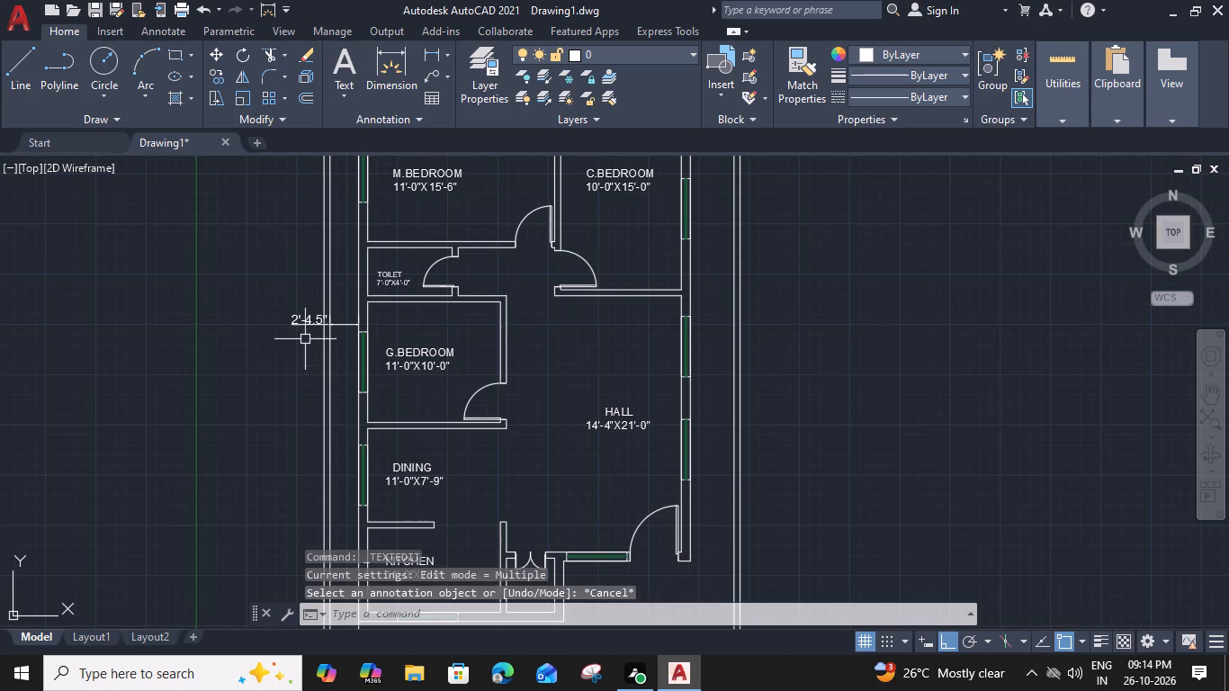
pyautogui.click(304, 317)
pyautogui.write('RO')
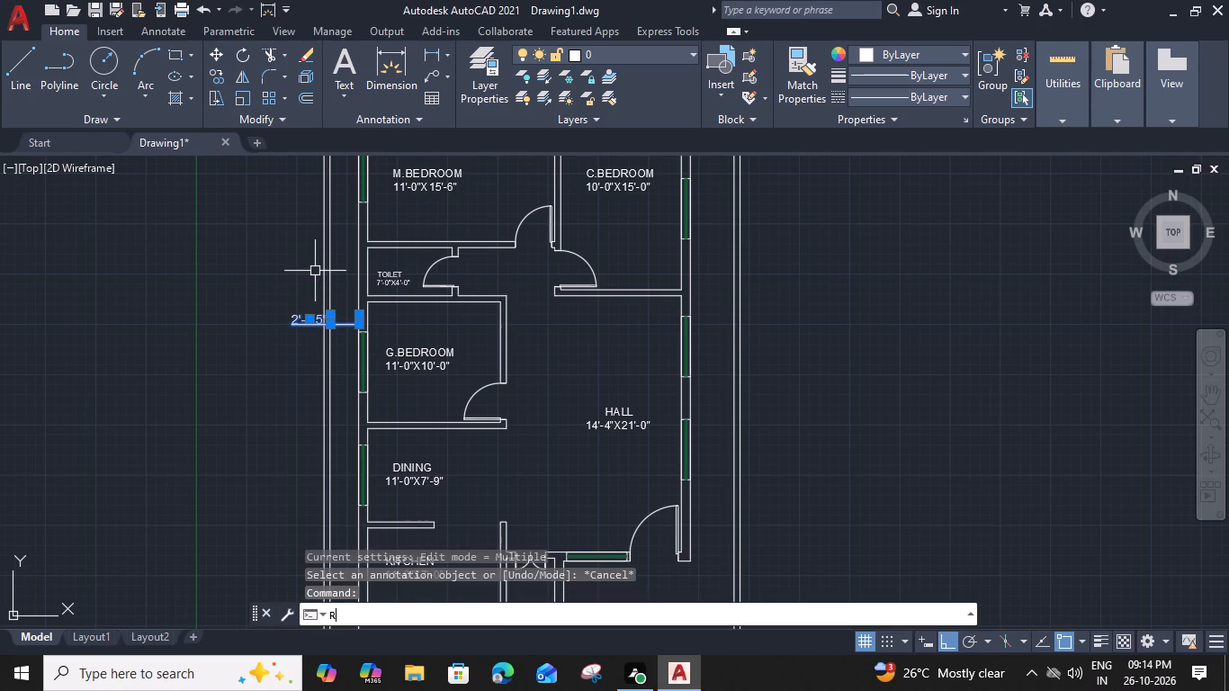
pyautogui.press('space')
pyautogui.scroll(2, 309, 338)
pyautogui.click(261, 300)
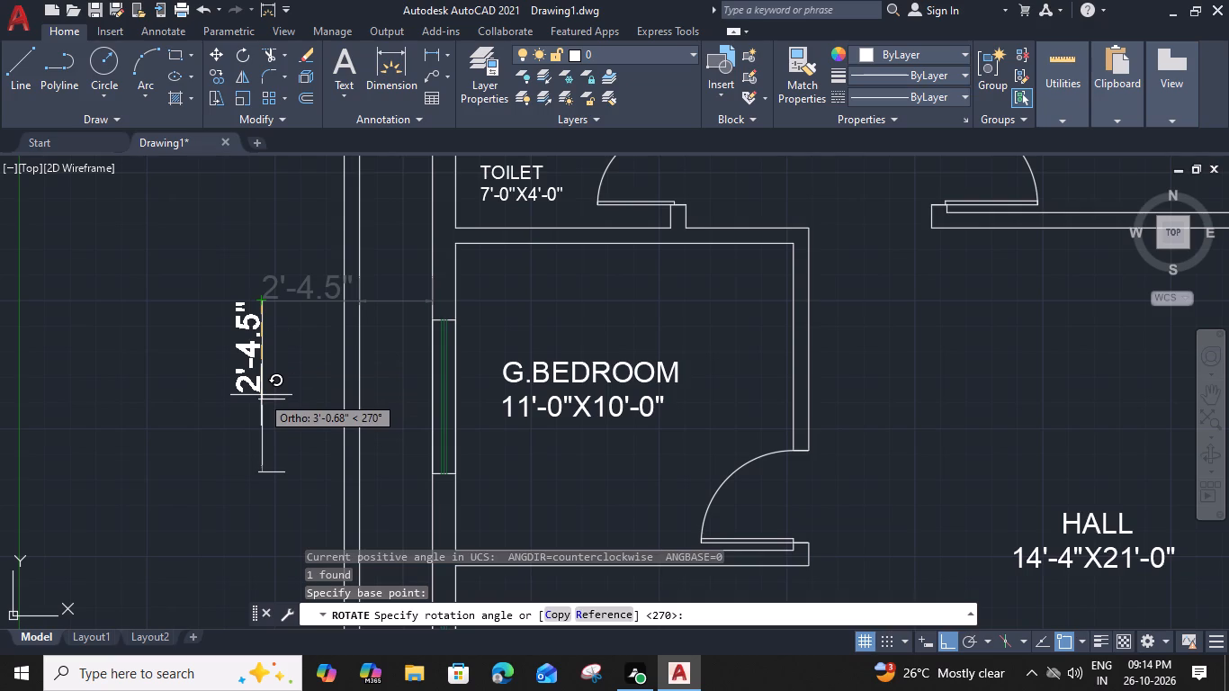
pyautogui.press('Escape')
# Add a horizontal linear dimension from the outer right wall, level with the C.BEDROOM and HALL partition, to the inner boundary line.
pyautogui.scroll(-3, 307, 324)
pyautogui.moveTo(624, 408); pyautogui.dragTo(618, 409, button='middle')
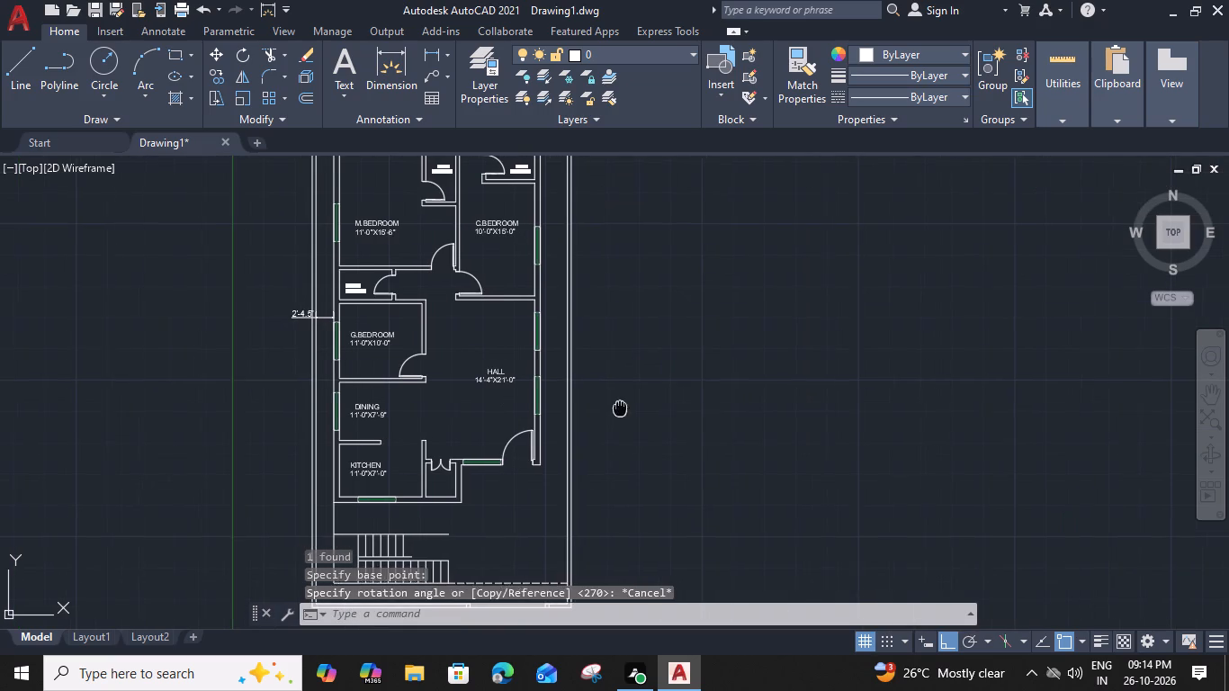
pyautogui.moveTo(618, 409); pyautogui.dragTo(612, 424, button='middle')
pyautogui.scroll(2, 544, 347)
pyautogui.write('DIMLI')
pyautogui.press('space')
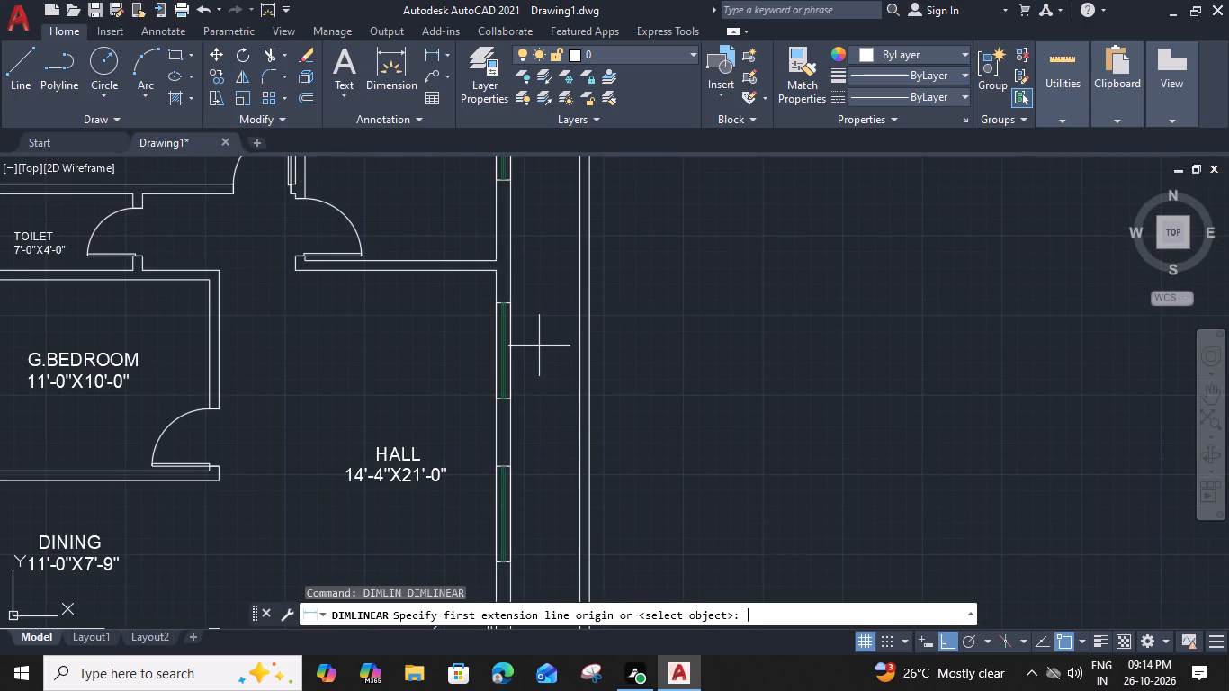
pyautogui.click(514, 255)
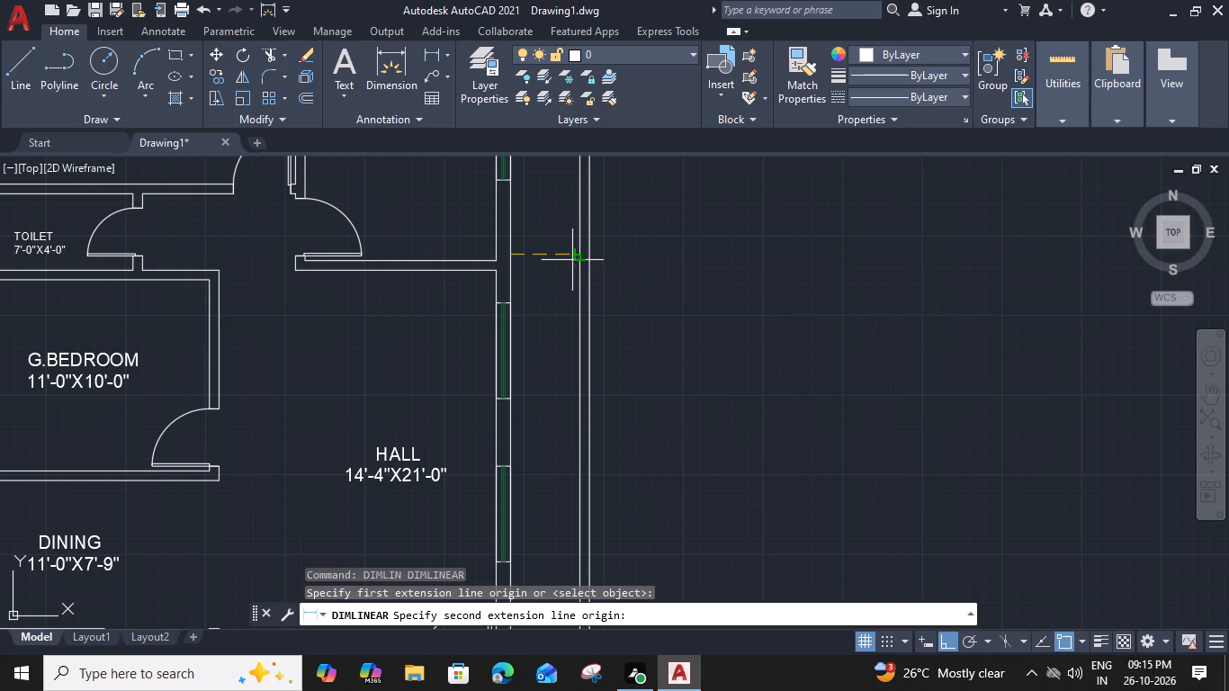
pyautogui.click(578, 259)
pyautogui.click(580, 275)
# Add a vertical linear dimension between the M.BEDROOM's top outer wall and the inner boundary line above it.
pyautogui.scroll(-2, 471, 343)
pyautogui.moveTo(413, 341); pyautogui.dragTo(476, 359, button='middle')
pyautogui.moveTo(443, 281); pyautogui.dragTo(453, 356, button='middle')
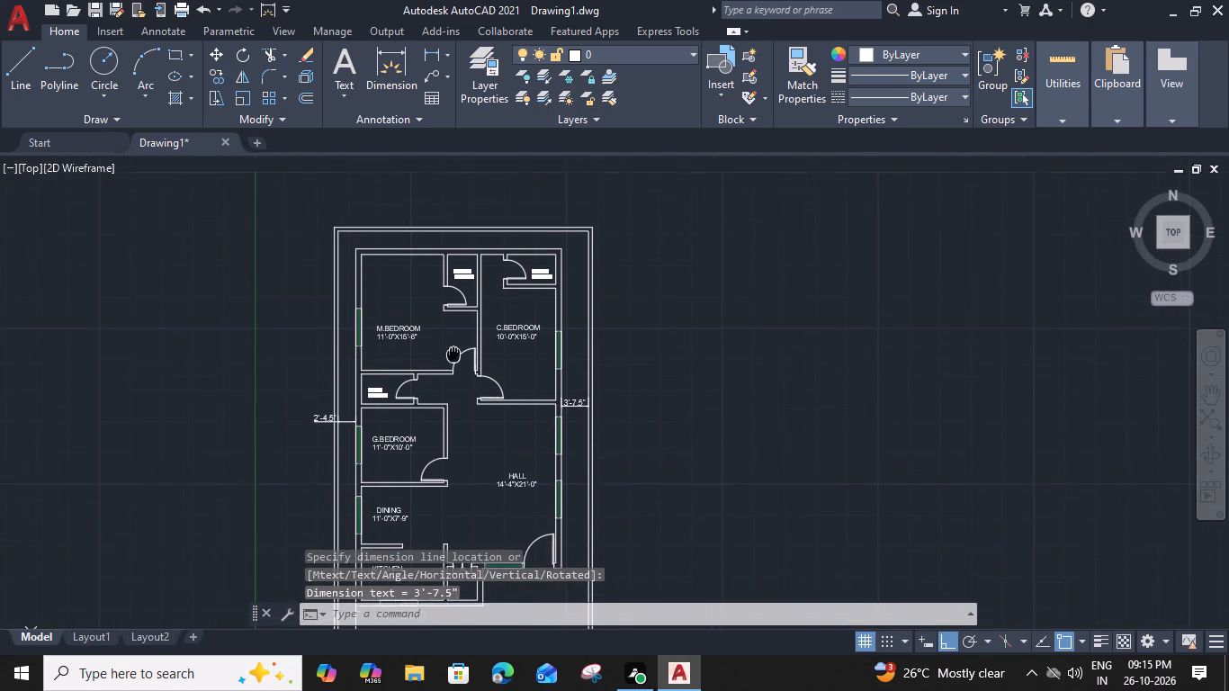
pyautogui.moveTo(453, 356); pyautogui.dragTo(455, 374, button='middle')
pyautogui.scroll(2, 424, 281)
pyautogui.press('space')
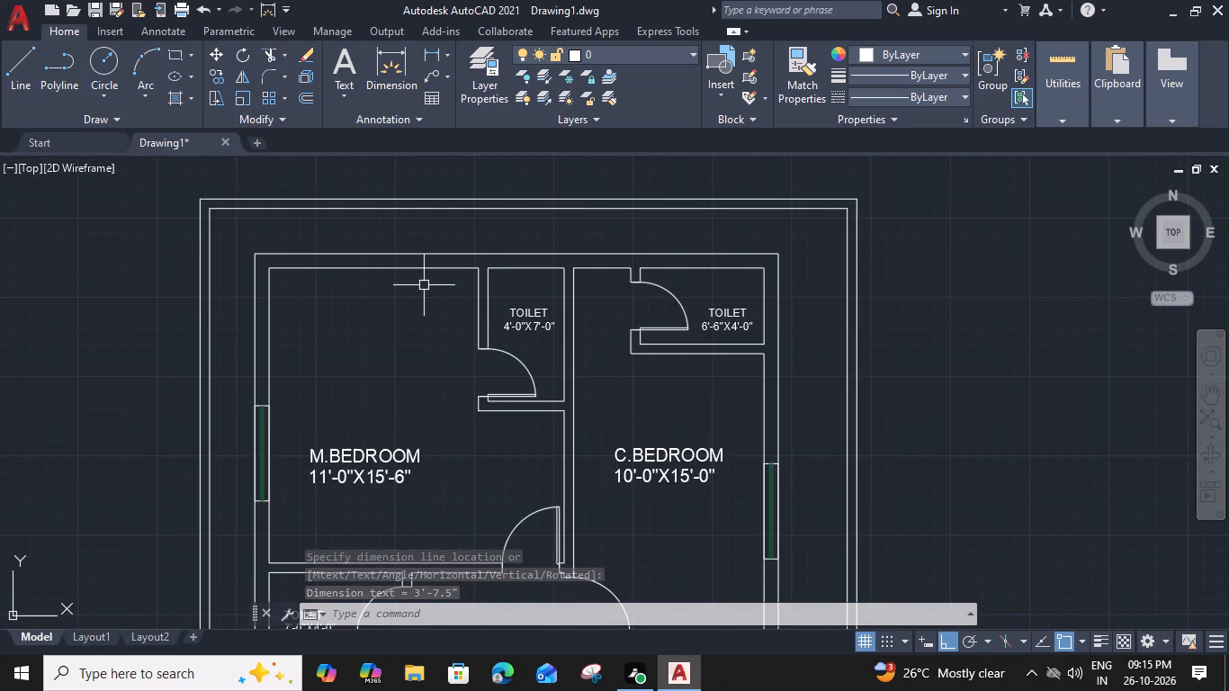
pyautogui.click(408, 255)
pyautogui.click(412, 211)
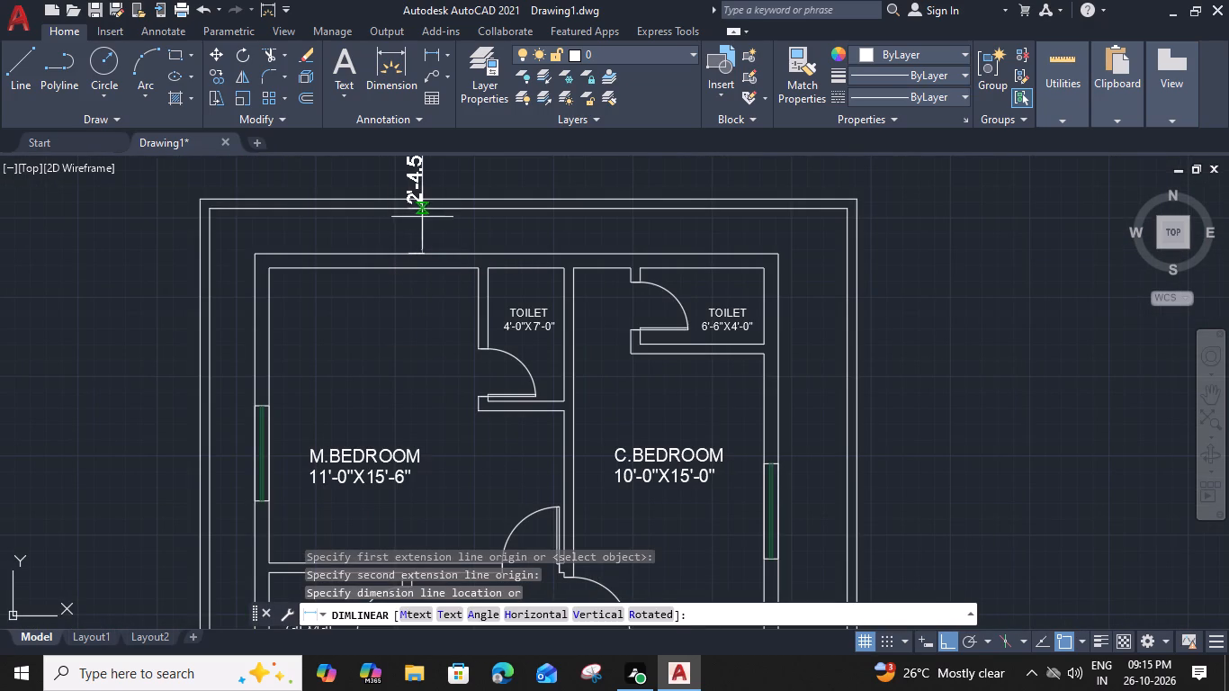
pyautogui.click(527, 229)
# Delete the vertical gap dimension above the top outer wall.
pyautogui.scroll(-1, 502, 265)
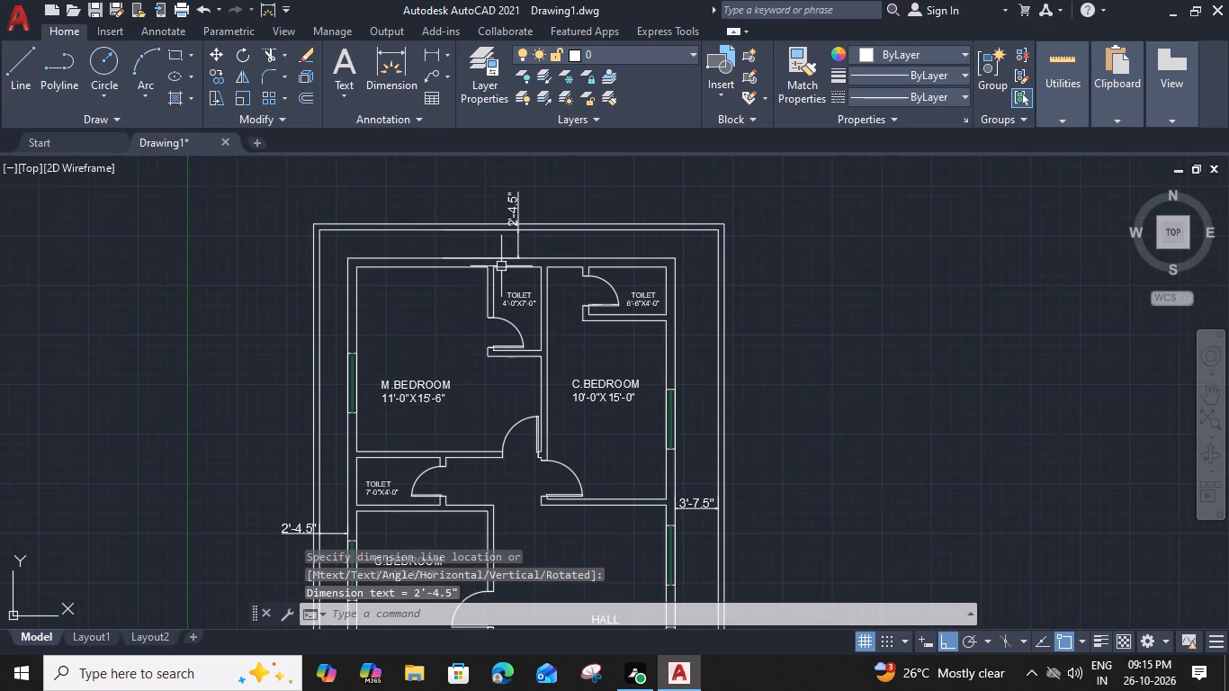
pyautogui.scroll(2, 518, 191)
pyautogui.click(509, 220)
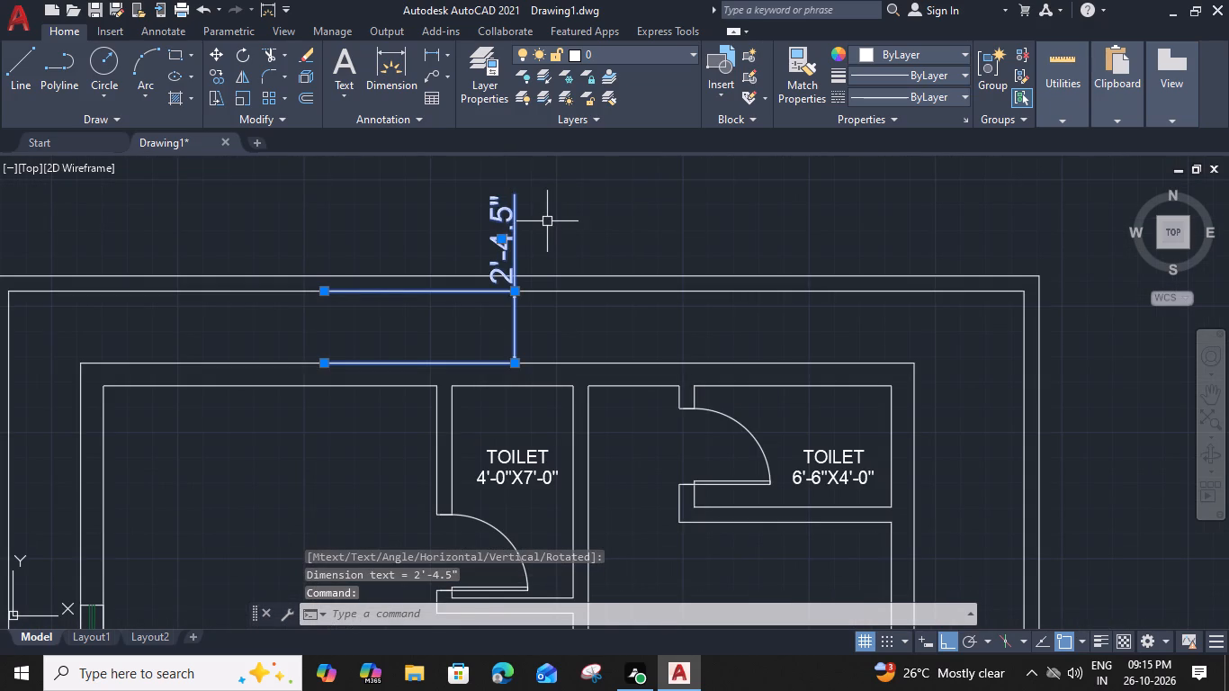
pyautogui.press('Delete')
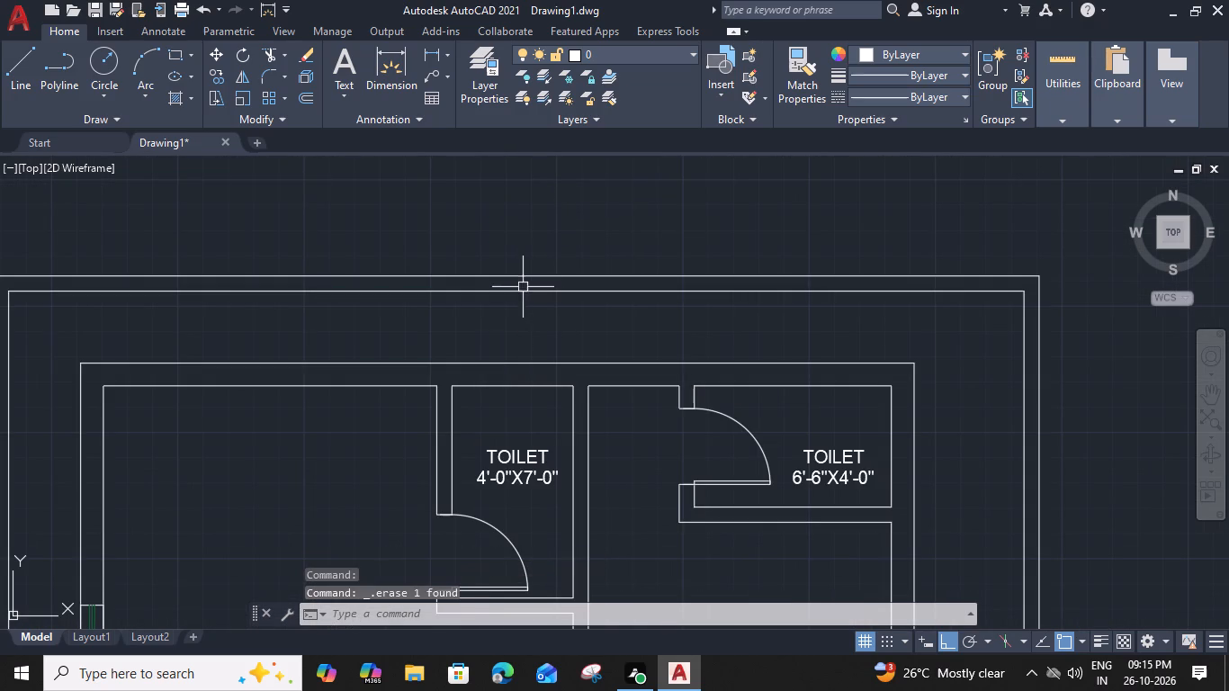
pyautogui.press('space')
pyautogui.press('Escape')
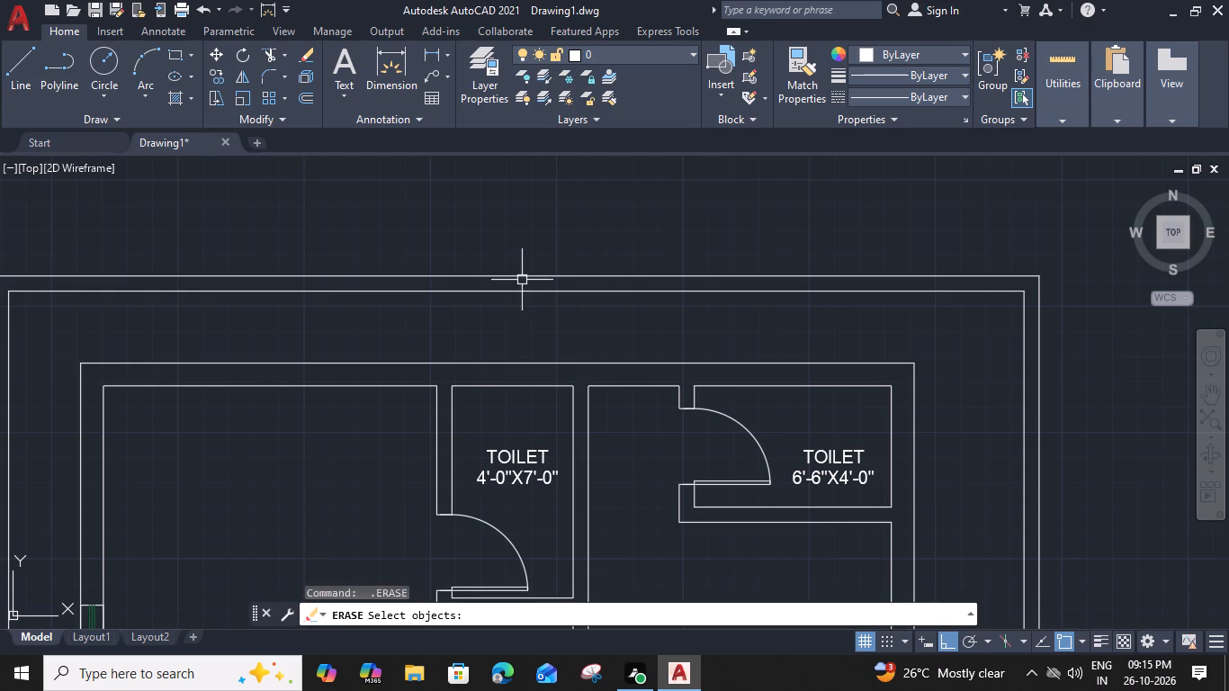
# Dimension the plot's overall width by selecting the outer boundary's top line, placing the dimension just above it.
pyautogui.write('DI')
pyautogui.write('MLI')
pyautogui.press('space')
pyautogui.press('space')
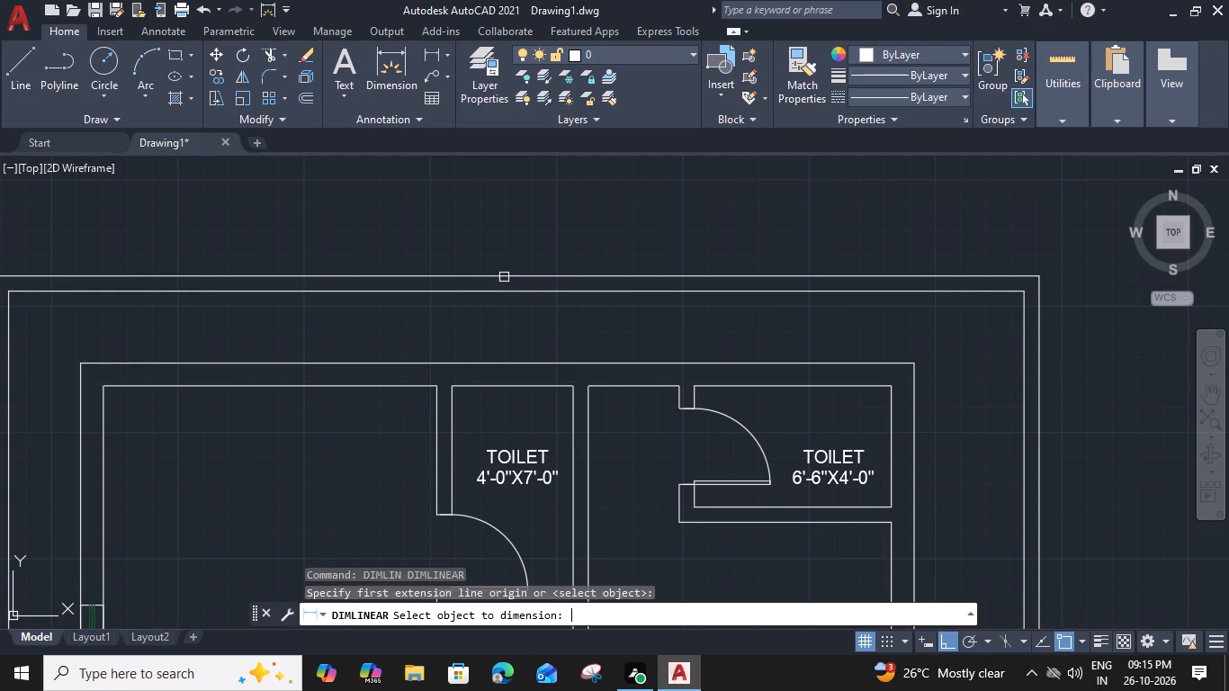
pyautogui.click(504, 277)
pyautogui.click(507, 255)
pyautogui.scroll(-2, 507, 255)
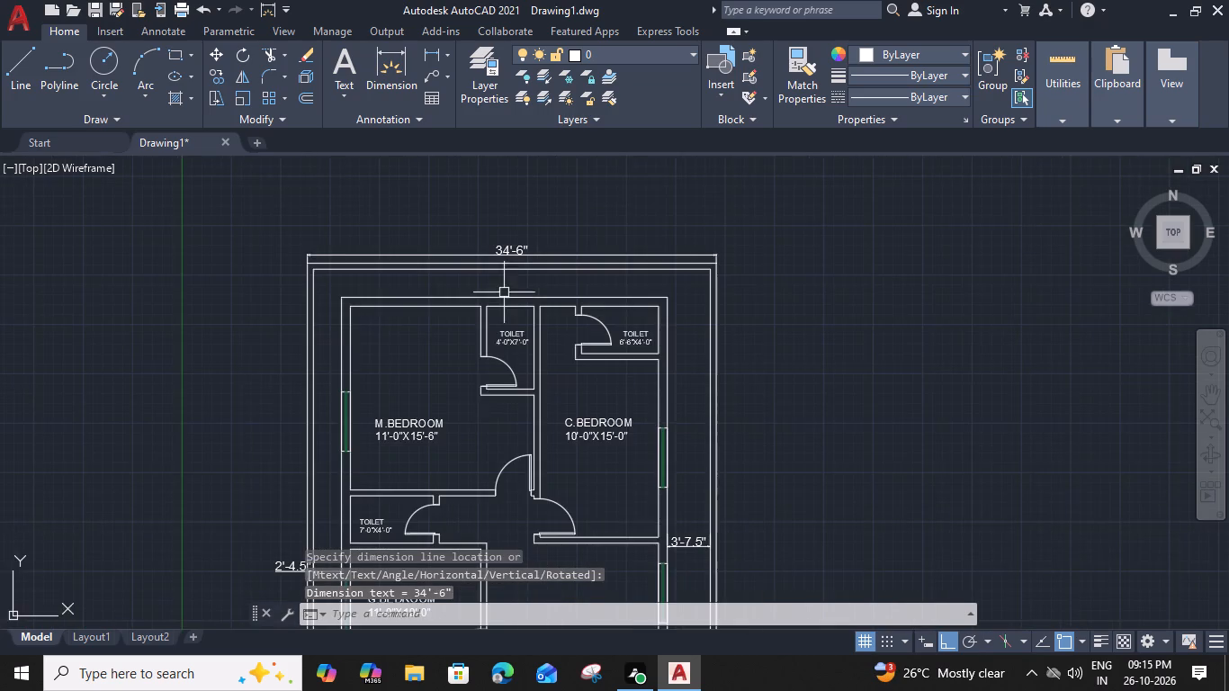
# Dimension the full length of the boundary's right side by selecting its line, placing the dimension just outside it.
pyautogui.scroll(-1, 489, 396)
pyautogui.moveTo(488, 418); pyautogui.dragTo(503, 256, button='middle')
pyautogui.press('space')
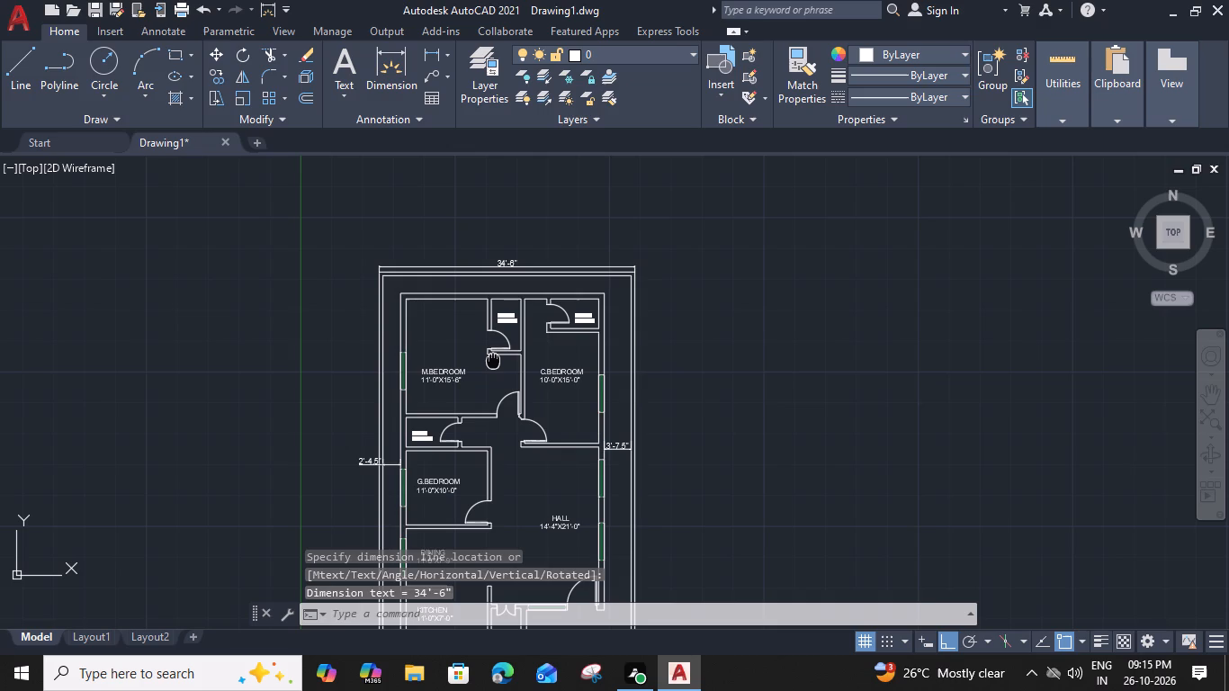
pyautogui.press('space')
pyautogui.click(650, 397)
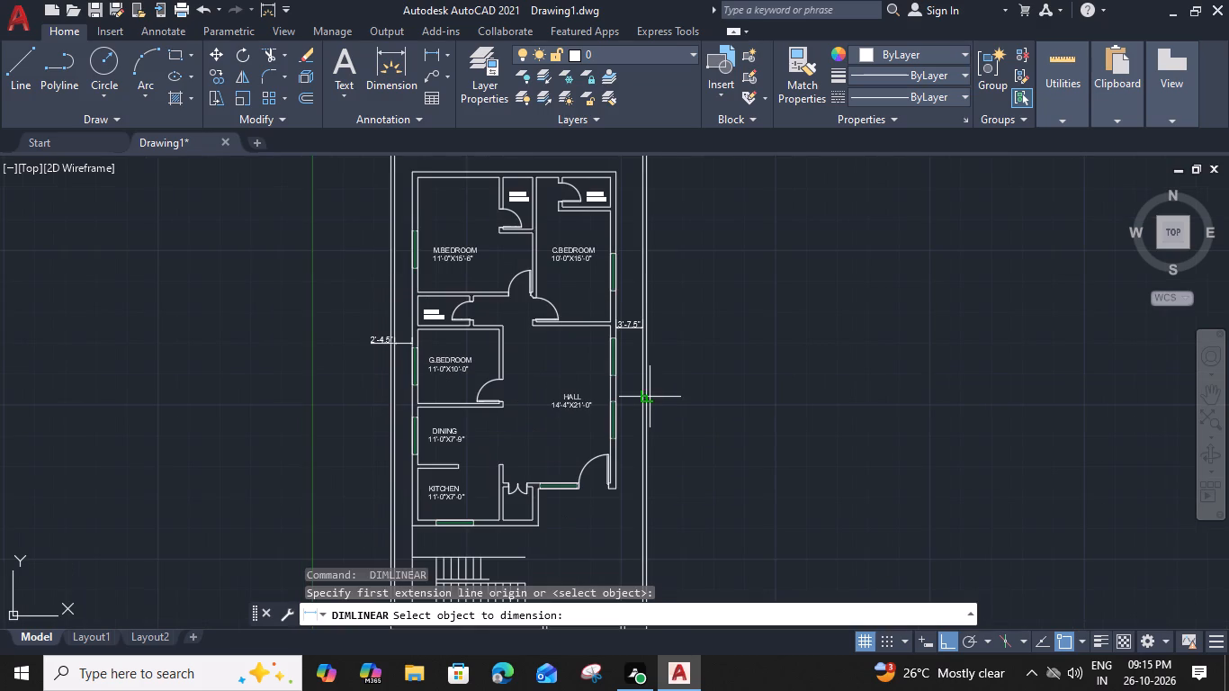
pyautogui.click(662, 404)
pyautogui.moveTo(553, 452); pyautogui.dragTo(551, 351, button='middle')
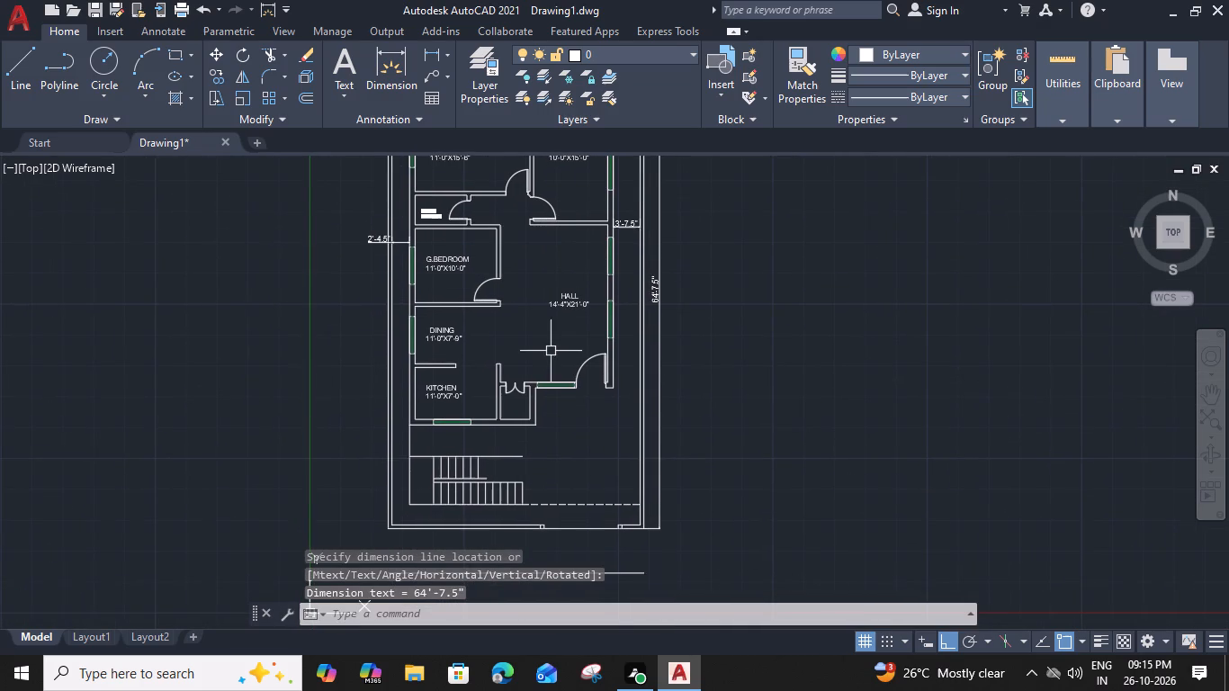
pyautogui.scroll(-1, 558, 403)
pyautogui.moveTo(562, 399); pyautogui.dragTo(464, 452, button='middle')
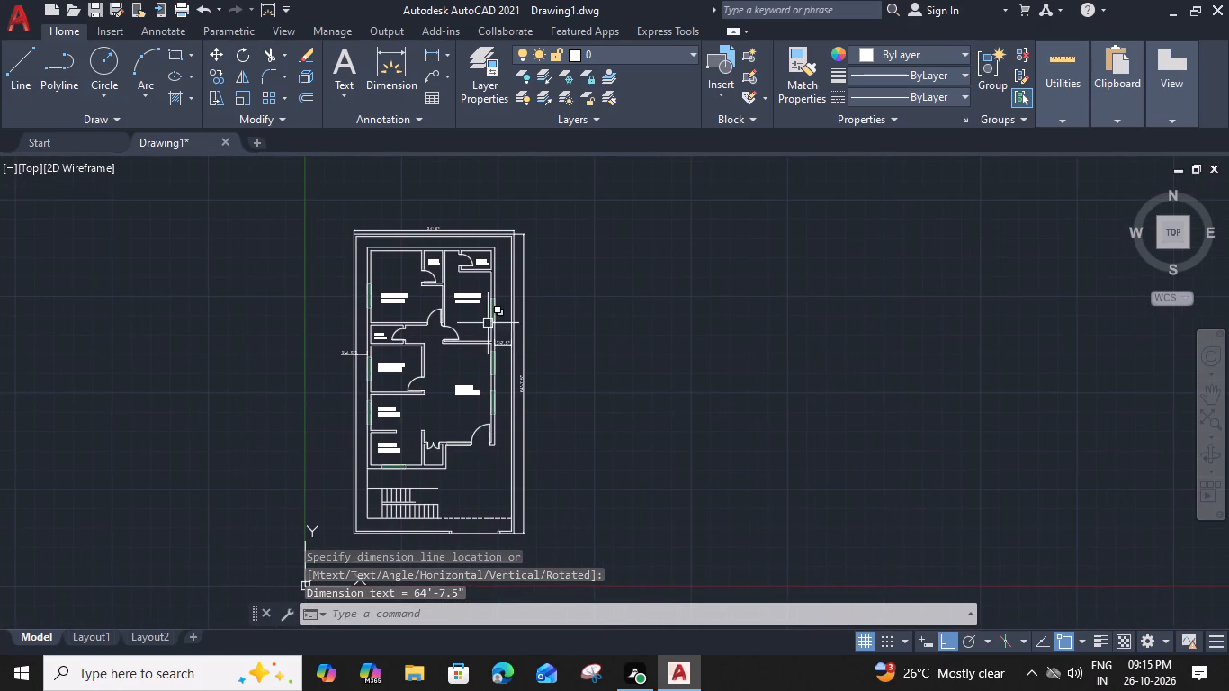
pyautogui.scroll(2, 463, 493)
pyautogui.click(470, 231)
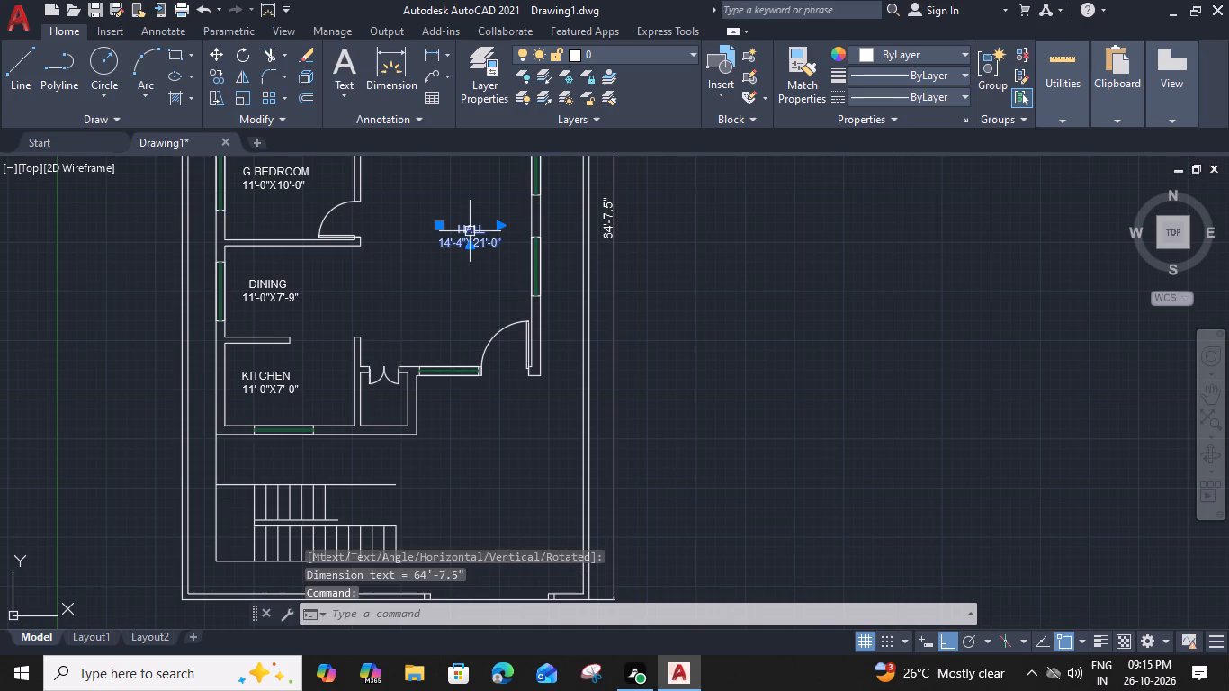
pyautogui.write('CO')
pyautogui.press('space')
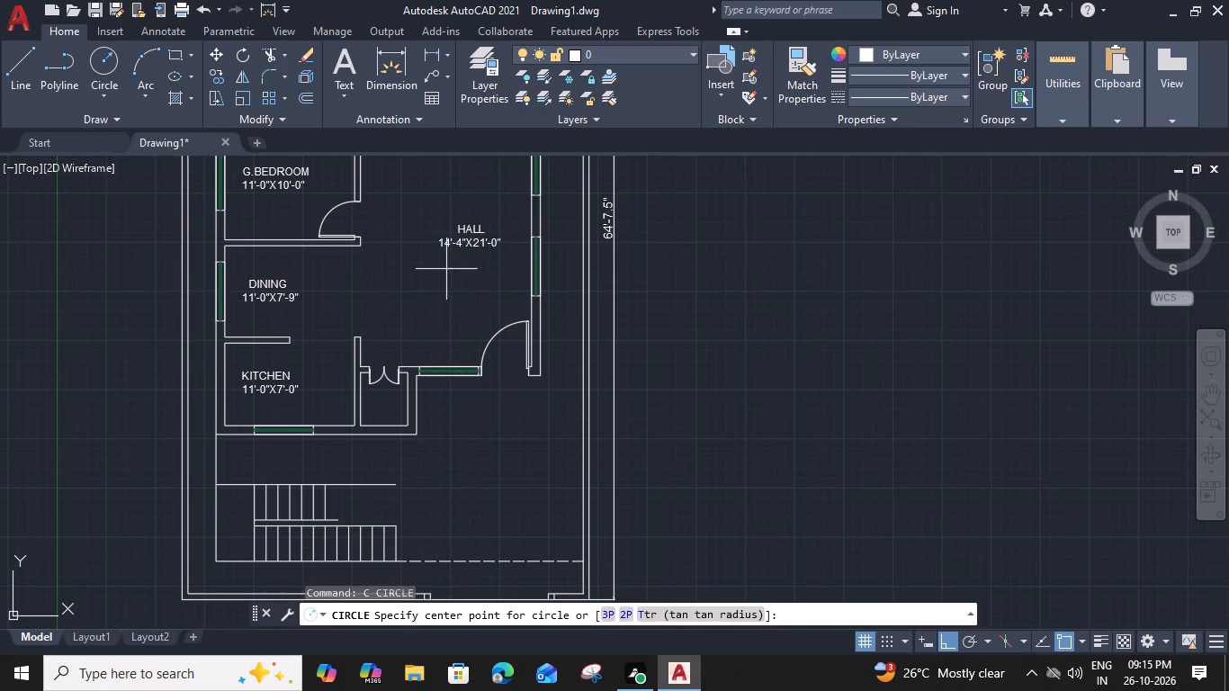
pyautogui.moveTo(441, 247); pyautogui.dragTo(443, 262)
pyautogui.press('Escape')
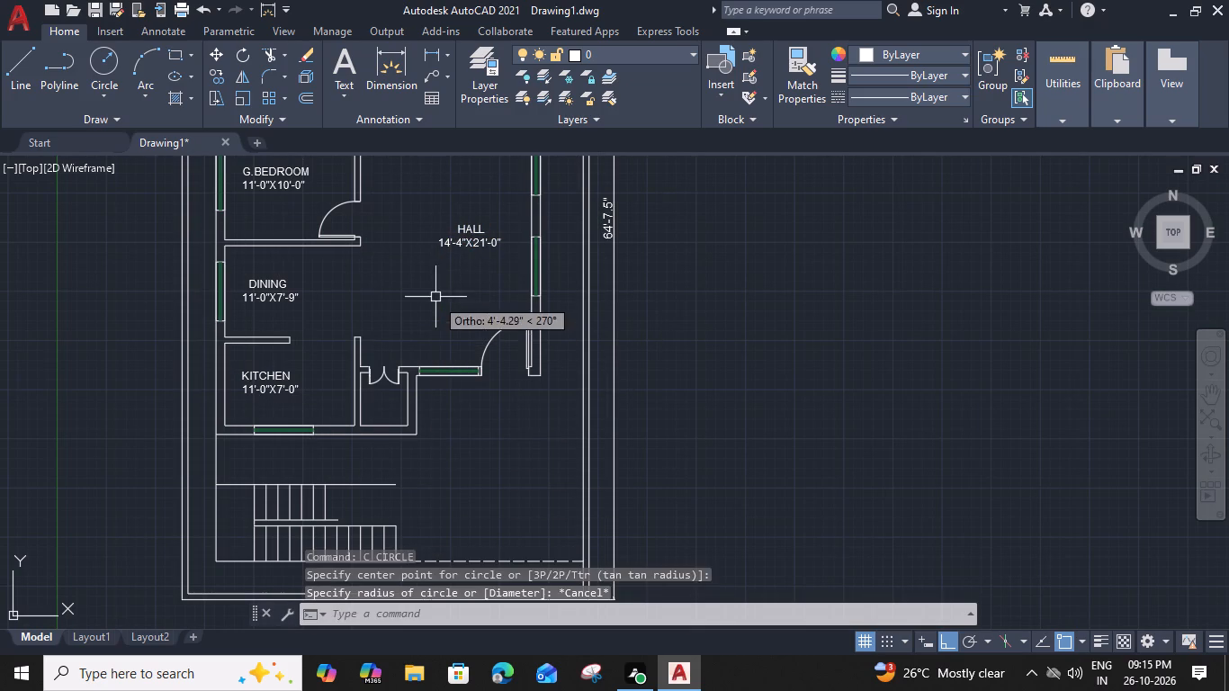
# Copy the HALL label about 21 feet straight down into the open area beside the staircase.
pyautogui.click(462, 227)
pyautogui.write('CO')
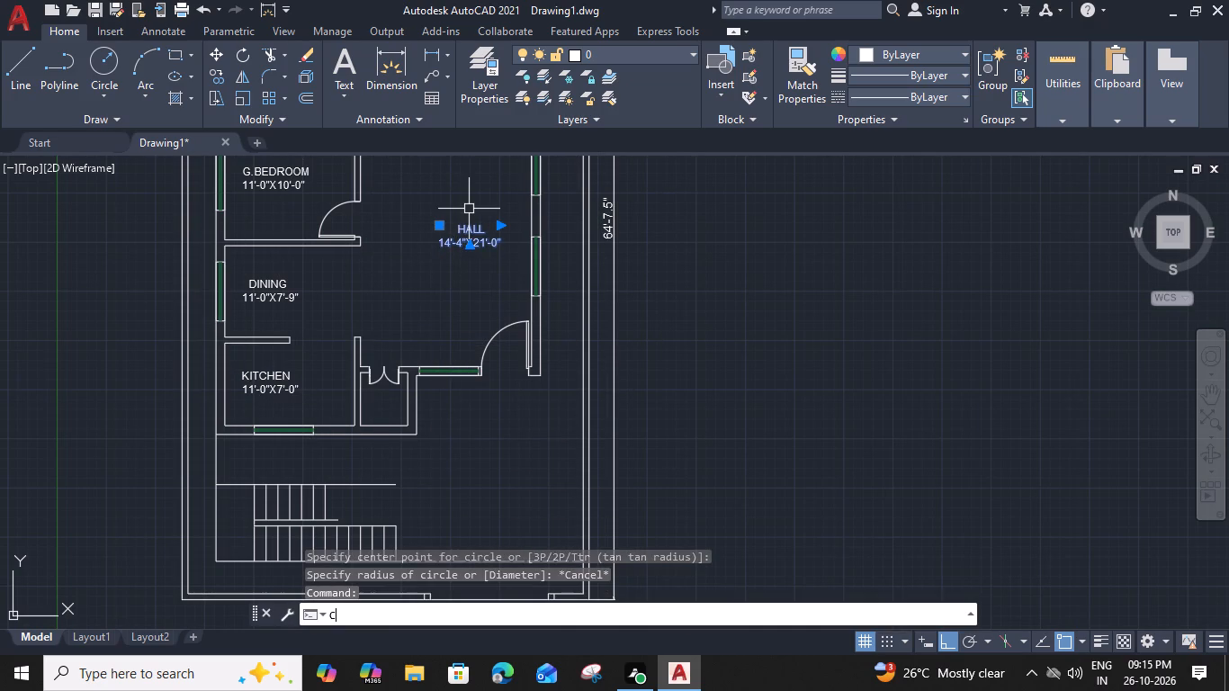
pyautogui.press('space')
pyautogui.click(440, 250)
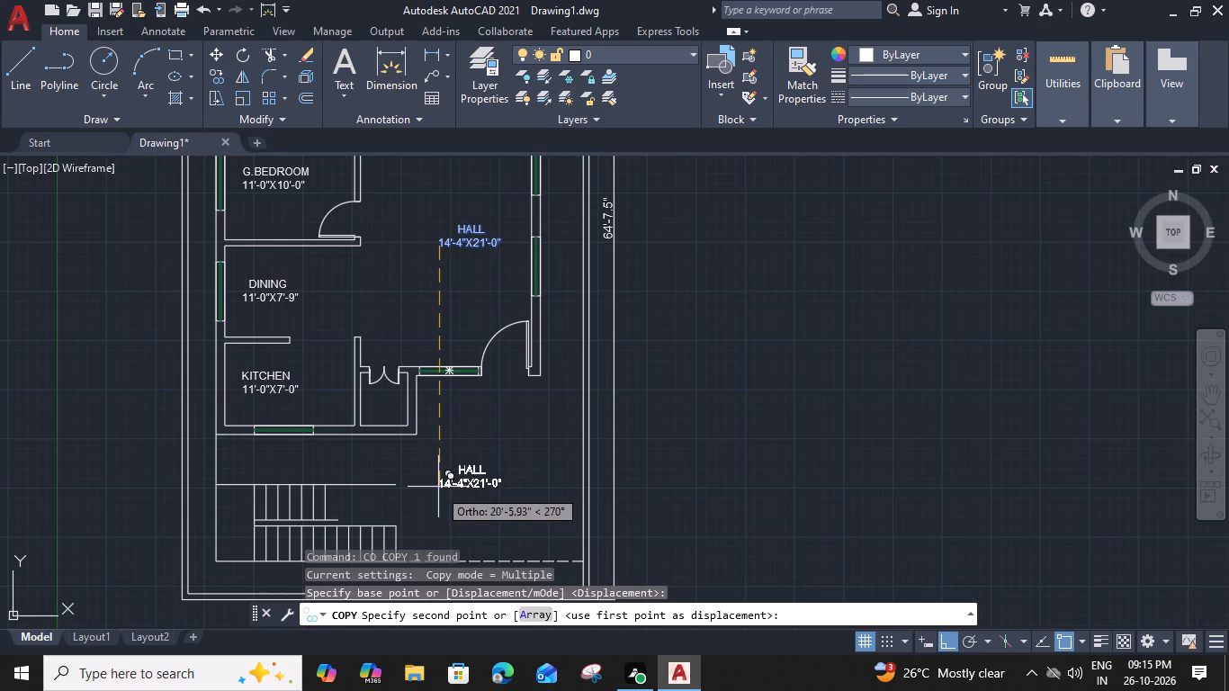
pyautogui.click(438, 489)
pyautogui.press('Escape')
# Edit the size line of the copied label beside the staircase to read 10'-0"X18'-6".
pyautogui.doubleClick(479, 475)
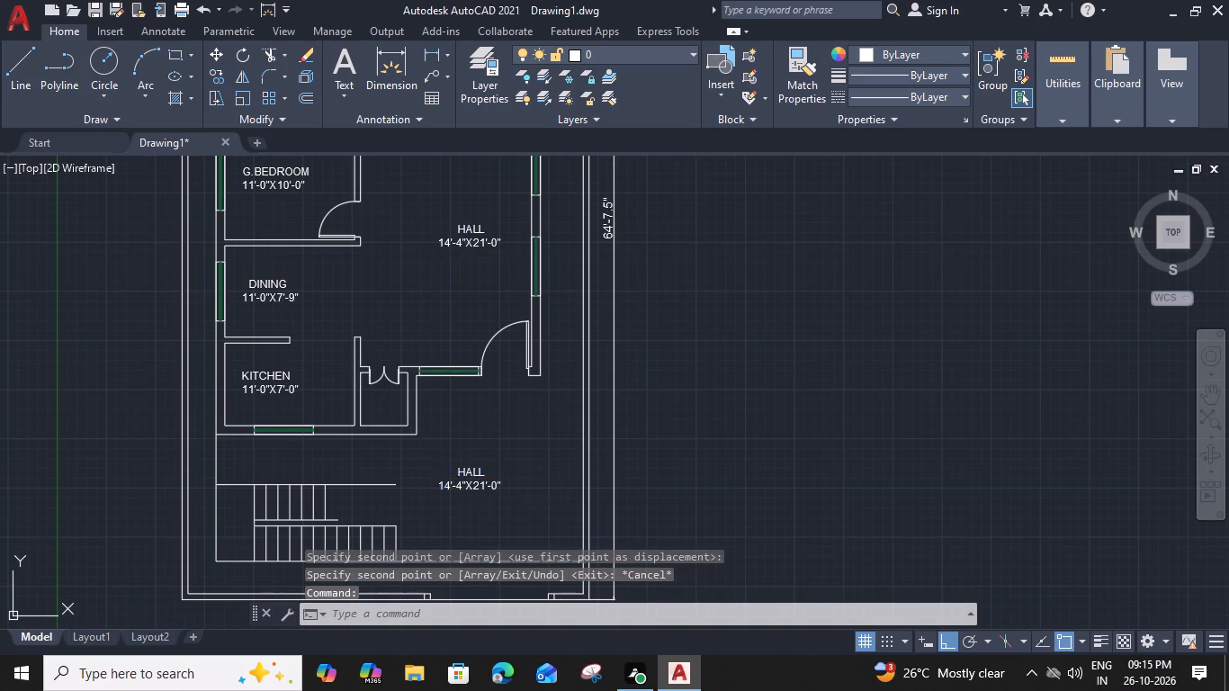
pyautogui.scroll(2, 474, 479)
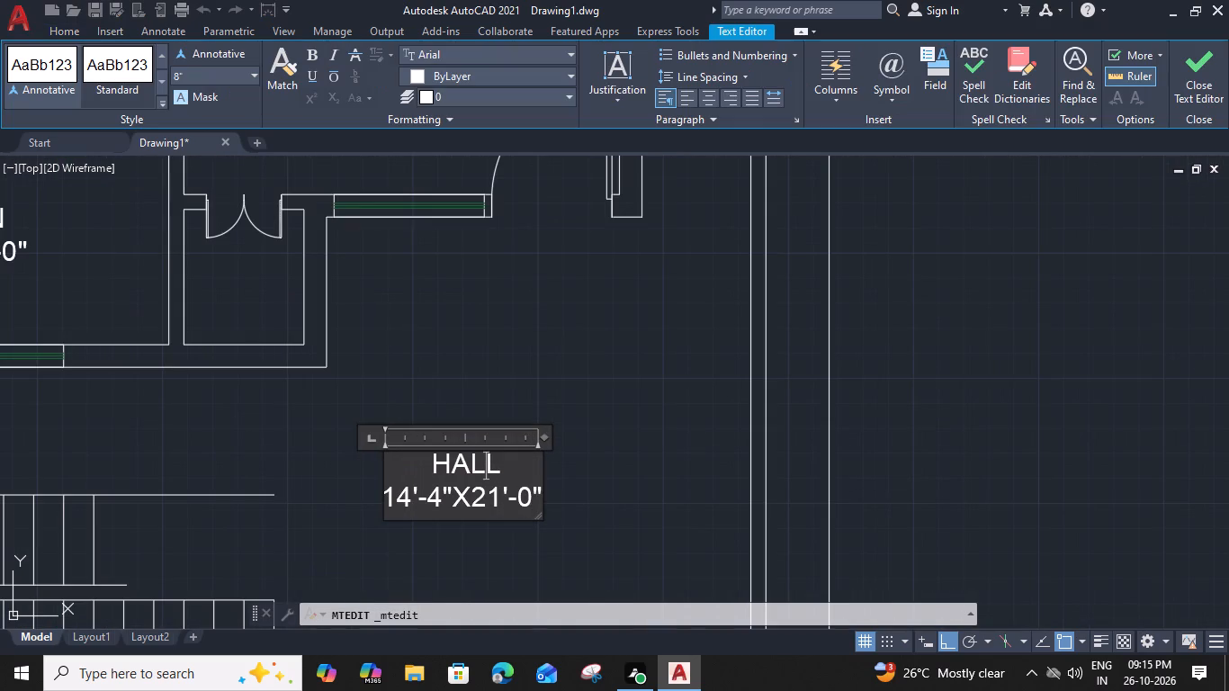
pyautogui.moveTo(542, 478); pyautogui.dragTo(584, 486)
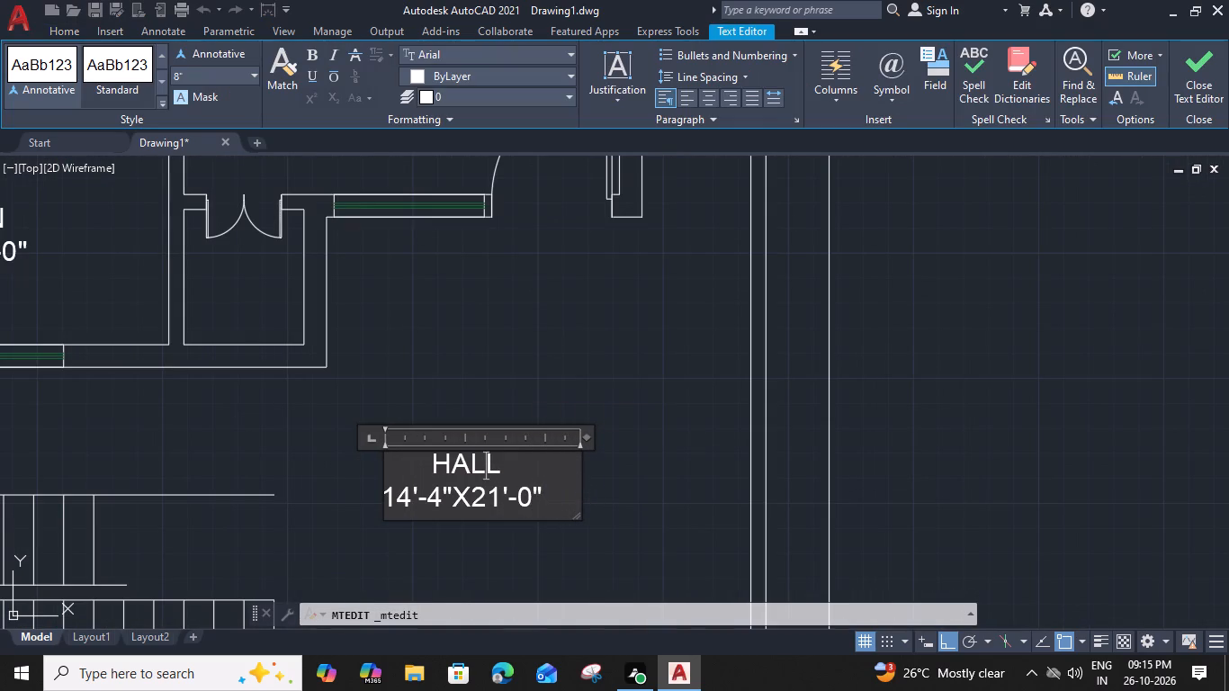
pyautogui.click(407, 499)
pyautogui.press('0')
pyautogui.moveTo(444, 502); pyautogui.dragTo(431, 498)
pyautogui.press('0')
pyautogui.moveTo(497, 503); pyautogui.dragTo(472, 503)
pyautogui.write('18')
pyautogui.moveTo(531, 498); pyautogui.dragTo(519, 499)
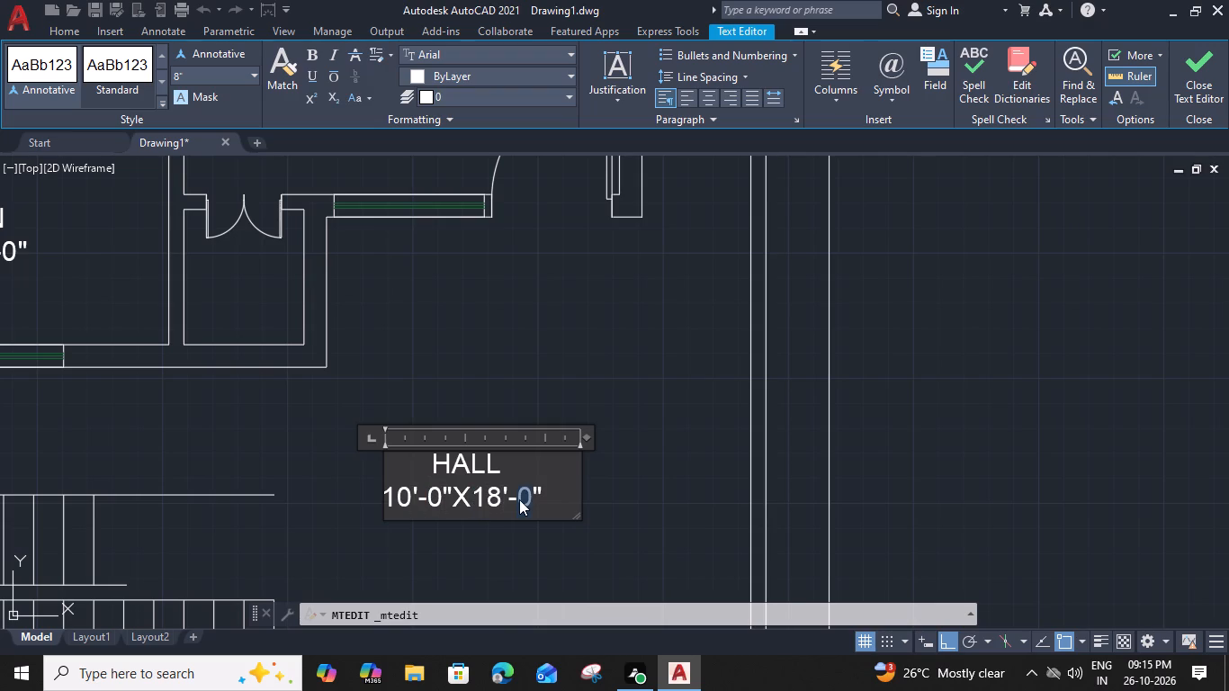
pyautogui.press('6')
# Replace the copied label's name with PARKING on its own line, indent it to centre above the size, and finish editing.
pyautogui.moveTo(507, 475); pyautogui.dragTo(340, 442)
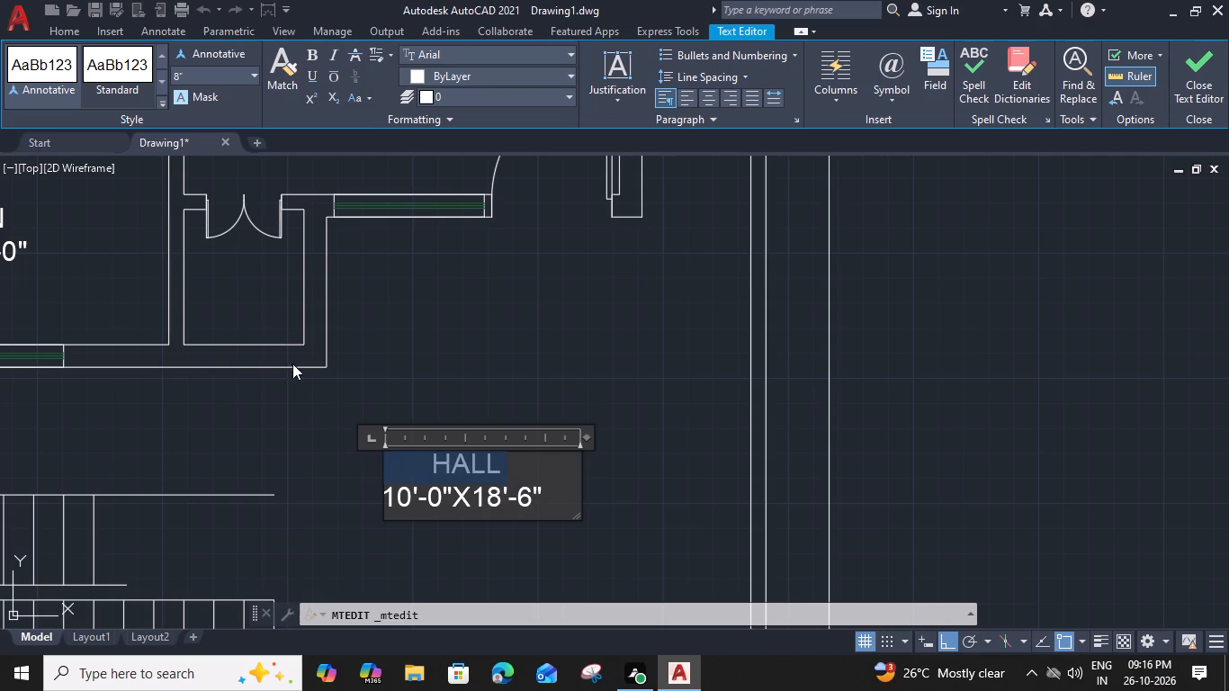
pyautogui.write('PARKING')
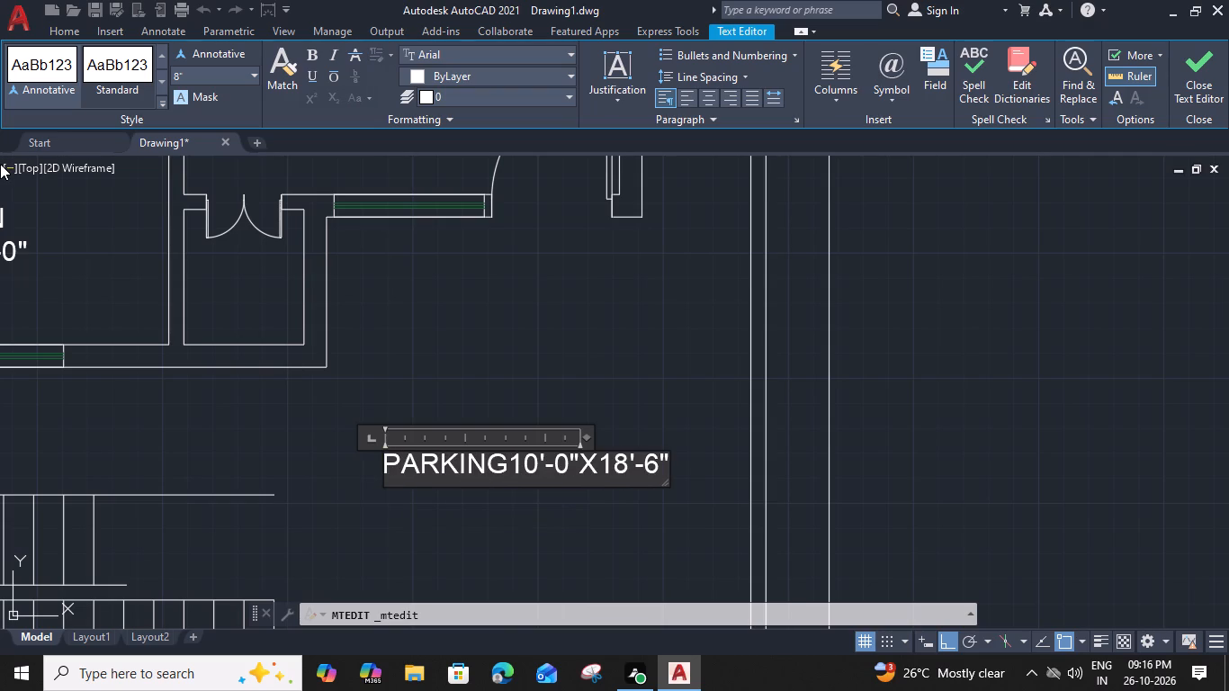
pyautogui.press('Return')
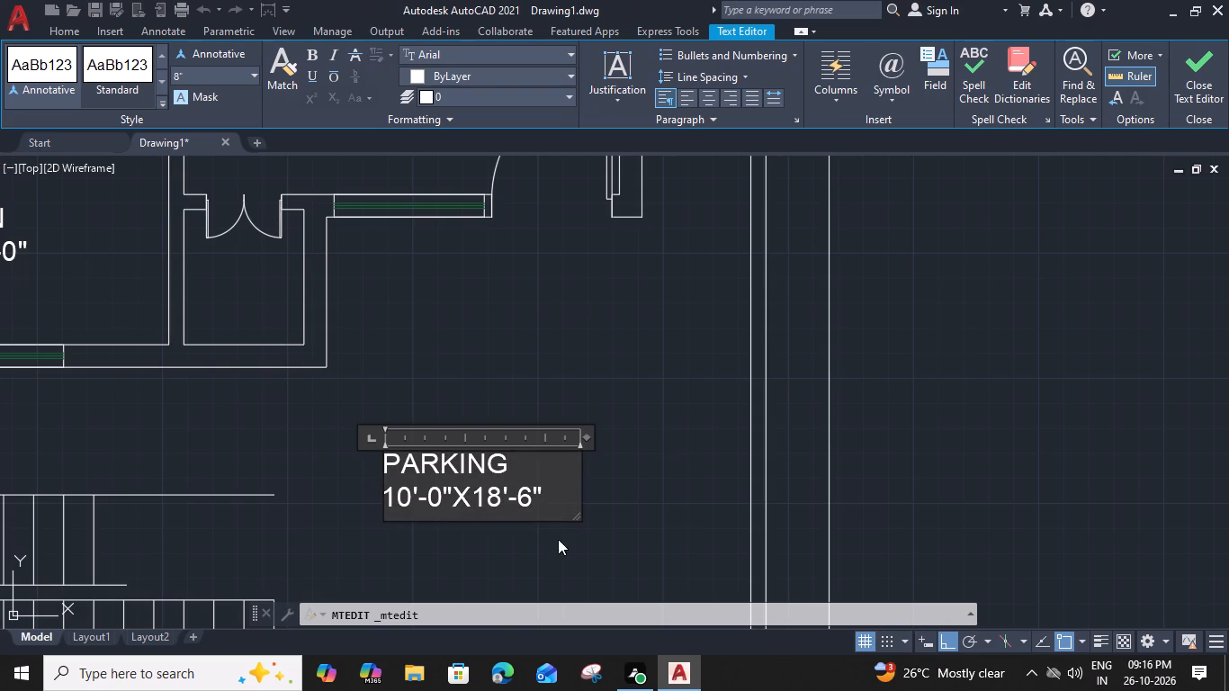
pyautogui.click(388, 457)
pyautogui.press('space')
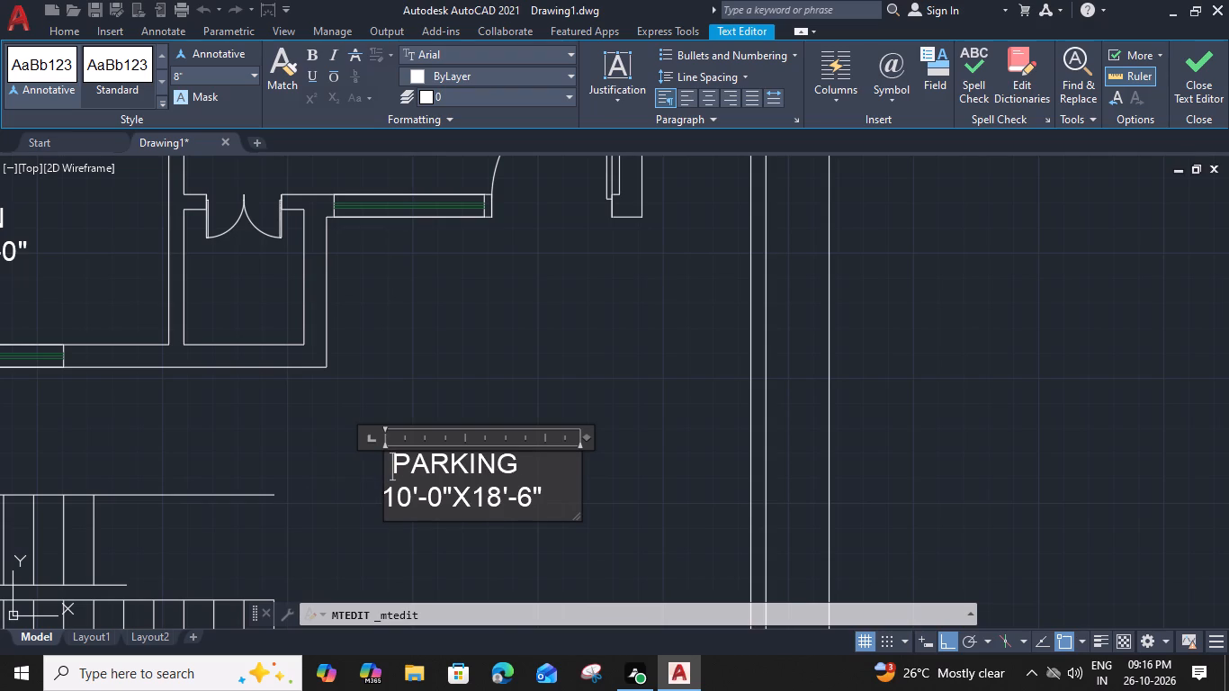
pyautogui.press('space')
pyautogui.moveTo(582, 439); pyautogui.dragTo(543, 436)
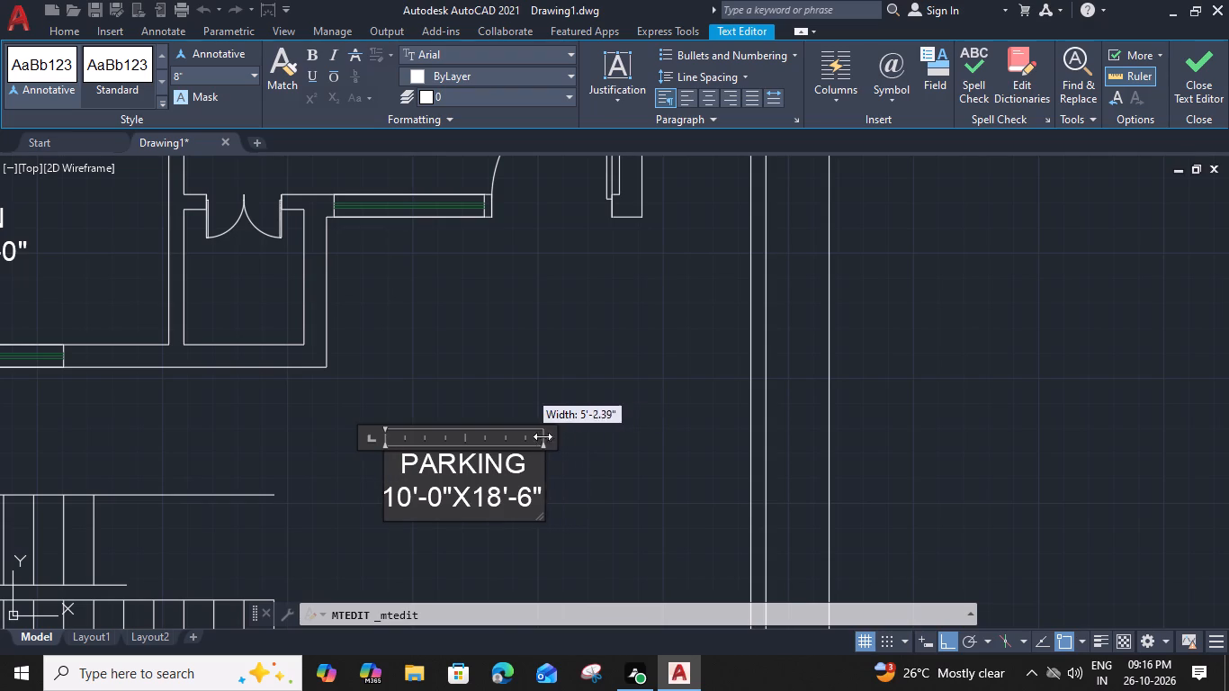
pyautogui.moveTo(543, 436); pyautogui.dragTo(534, 434)
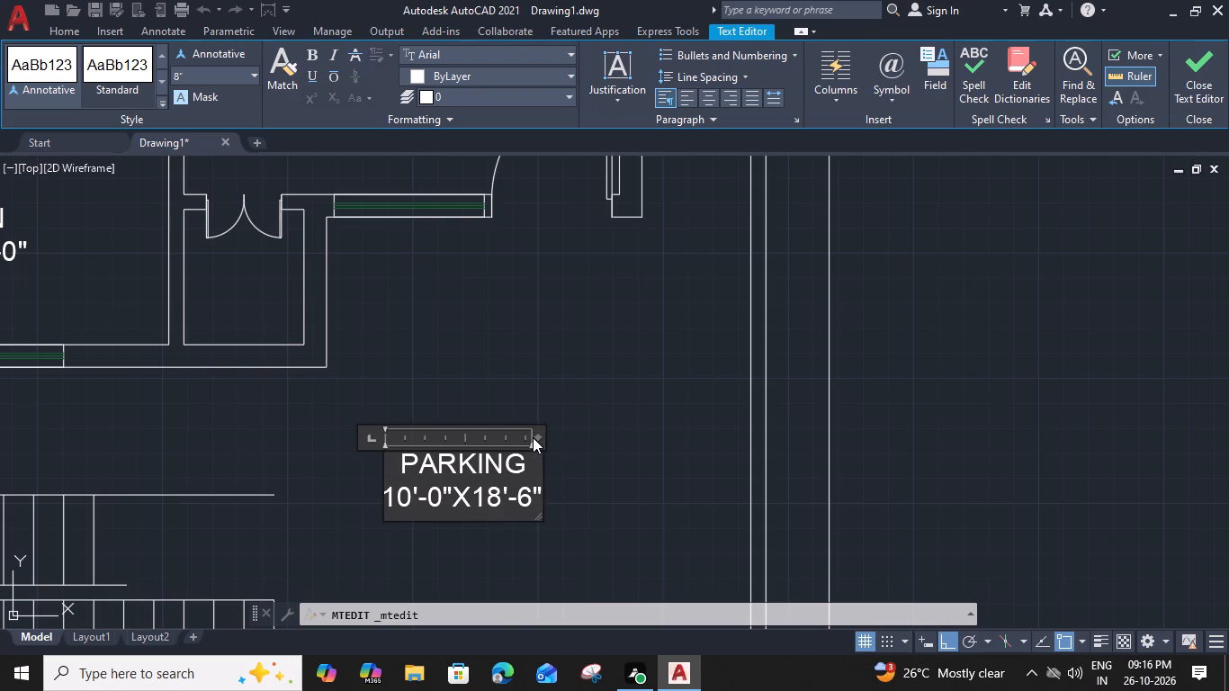
pyautogui.moveTo(533, 437); pyautogui.dragTo(545, 436)
pyautogui.moveTo(534, 436); pyautogui.dragTo(554, 436)
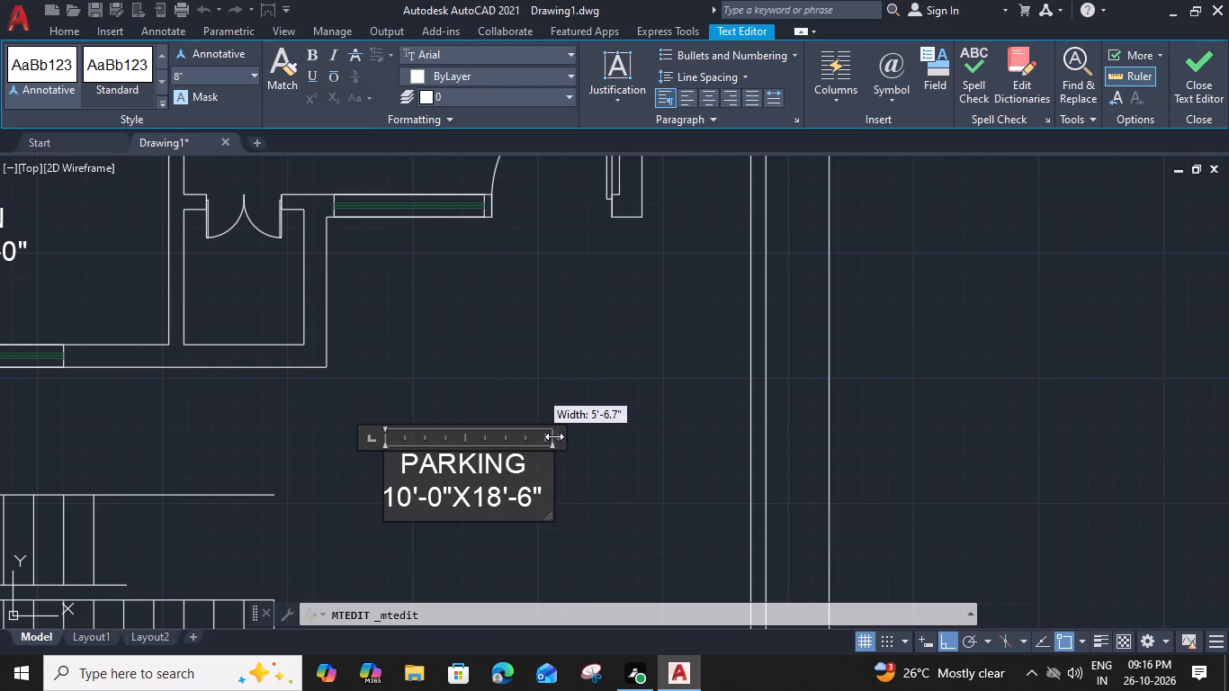
pyautogui.moveTo(554, 436); pyautogui.dragTo(550, 436)
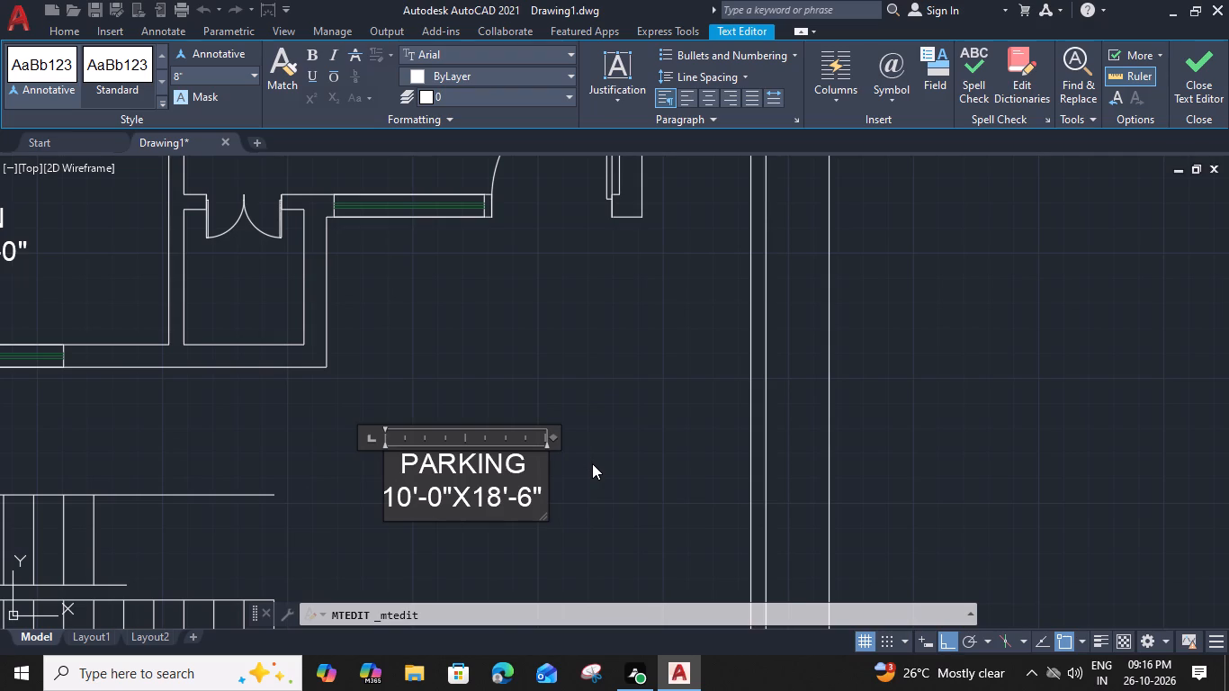
pyautogui.press('BackSpace')
pyautogui.click(536, 544)
# Draw a U-shaped stair direction line from the lower flight's end riser midpoint: about 13'-6" left, 3'-4" up, and 5' right into the upper flight.
pyautogui.scroll(-1, 463, 525)
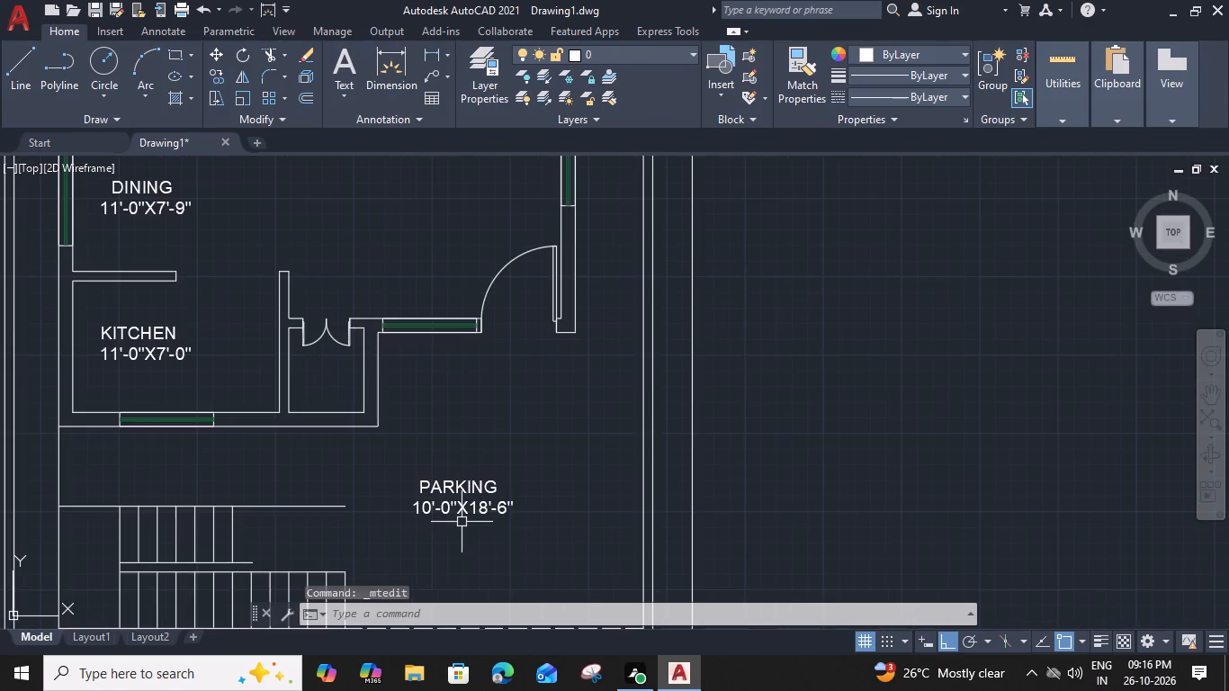
pyautogui.moveTo(456, 519); pyautogui.dragTo(731, 436, button='middle')
pyautogui.scroll(-1, 534, 448)
pyautogui.moveTo(533, 449); pyautogui.dragTo(544, 421, button='middle')
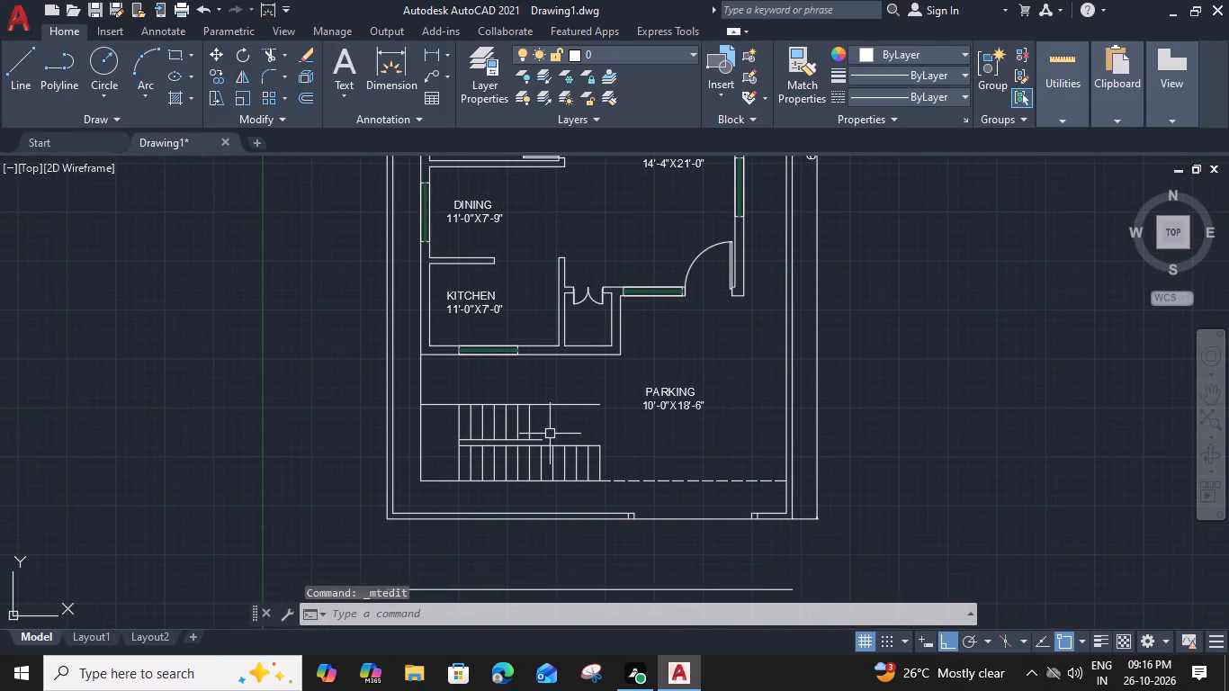
pyautogui.scroll(2, 566, 471)
pyautogui.write('L')
pyautogui.press('space')
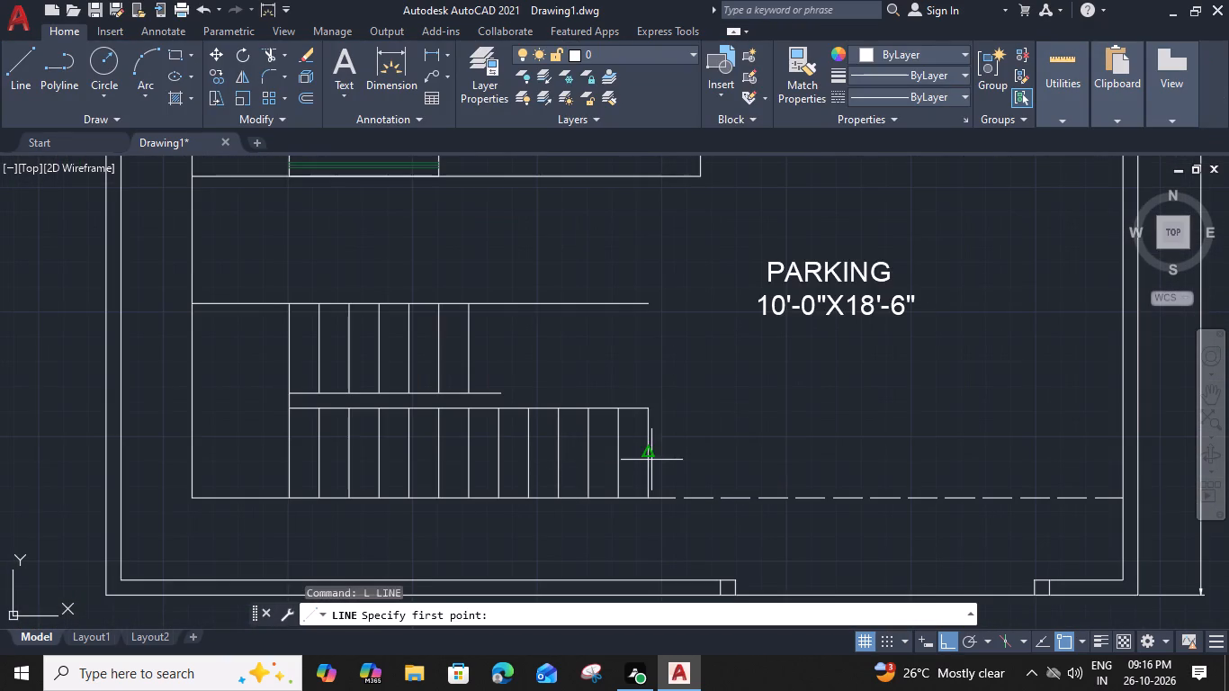
pyautogui.click(647, 454)
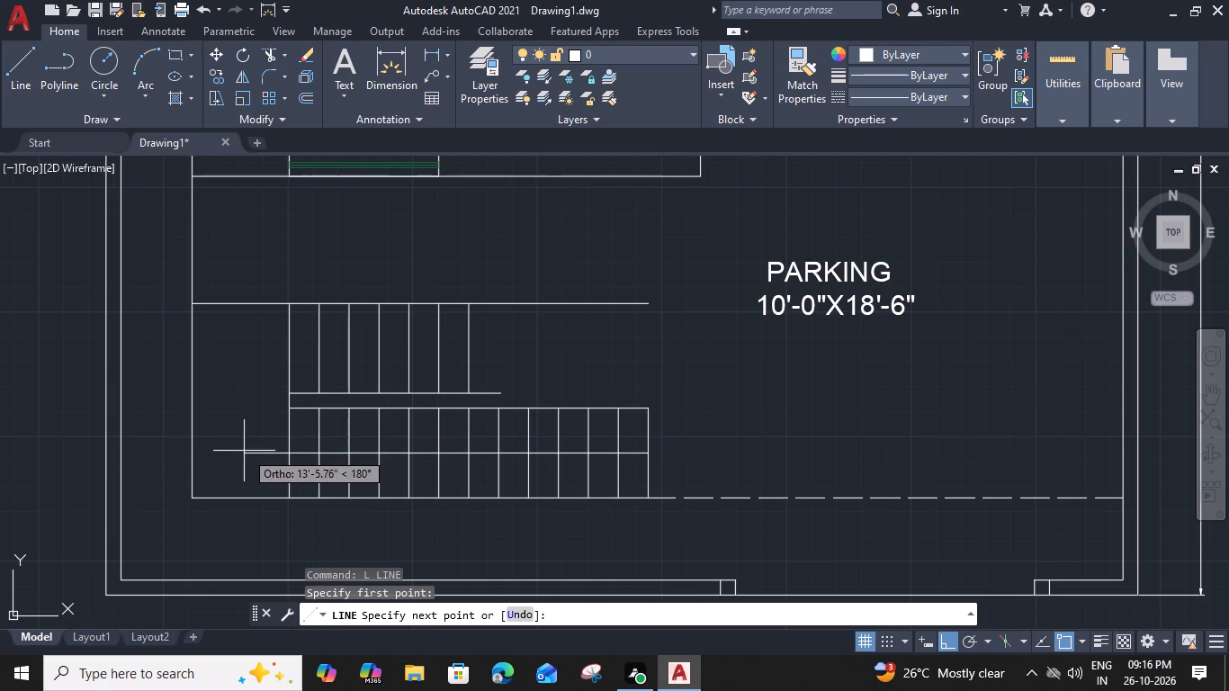
pyautogui.click(243, 451)
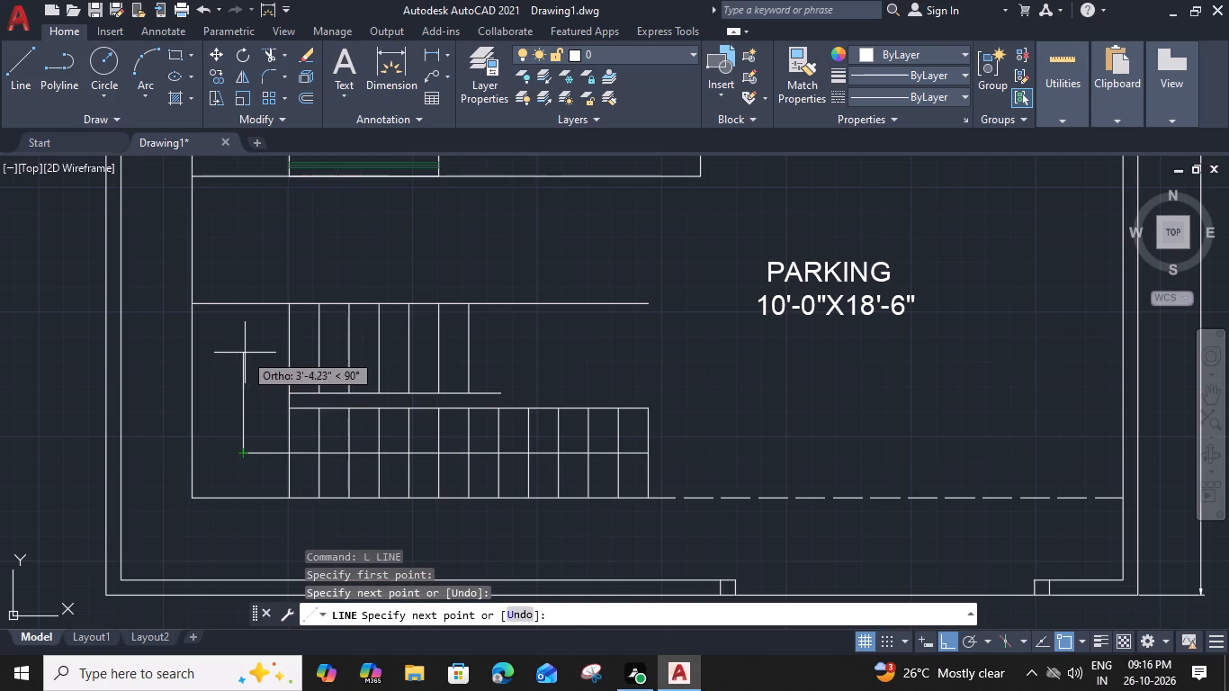
pyautogui.click(245, 353)
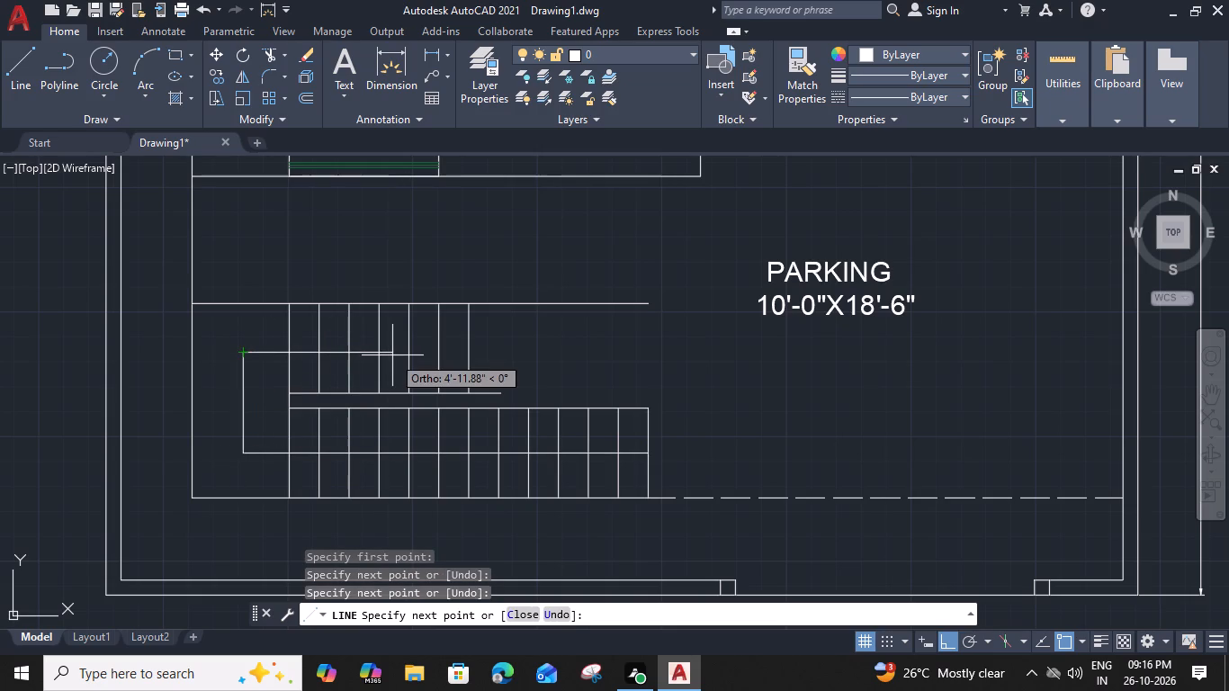
pyautogui.click(397, 355)
pyautogui.press('space')
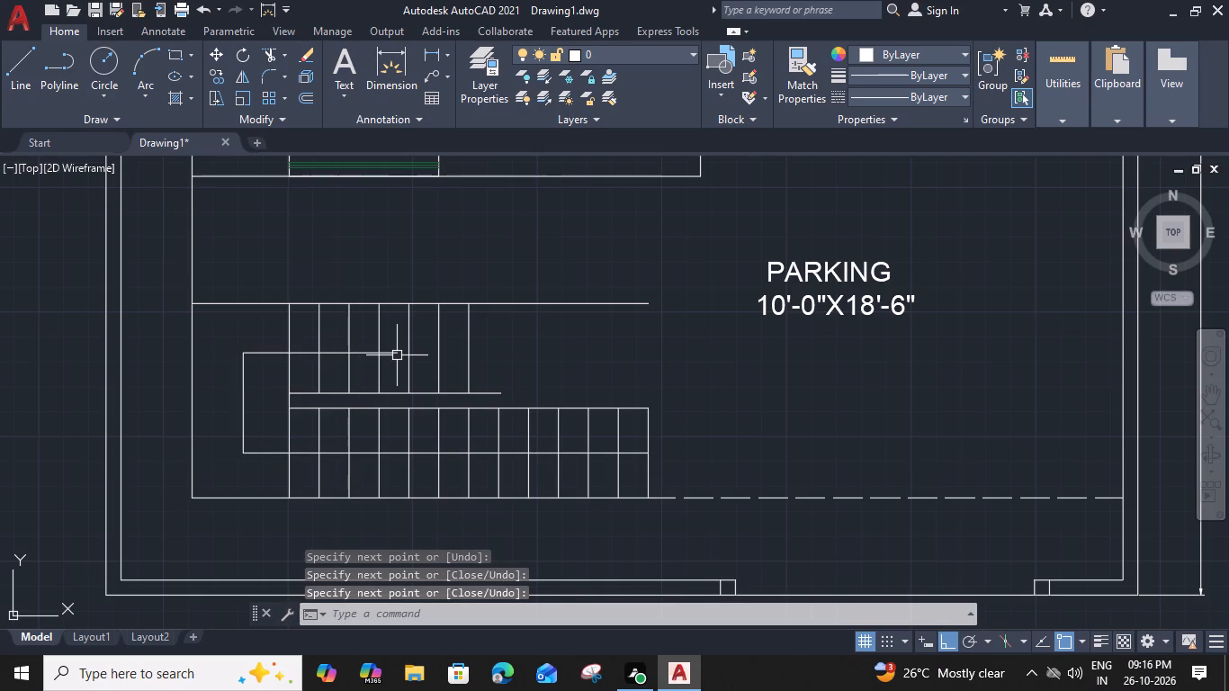
# Draw a three-sided inscribed polygon of about 8" radius at the direction line's upper end, pointing right as an arrowhead.
pyautogui.write('POL')
pyautogui.press('space')
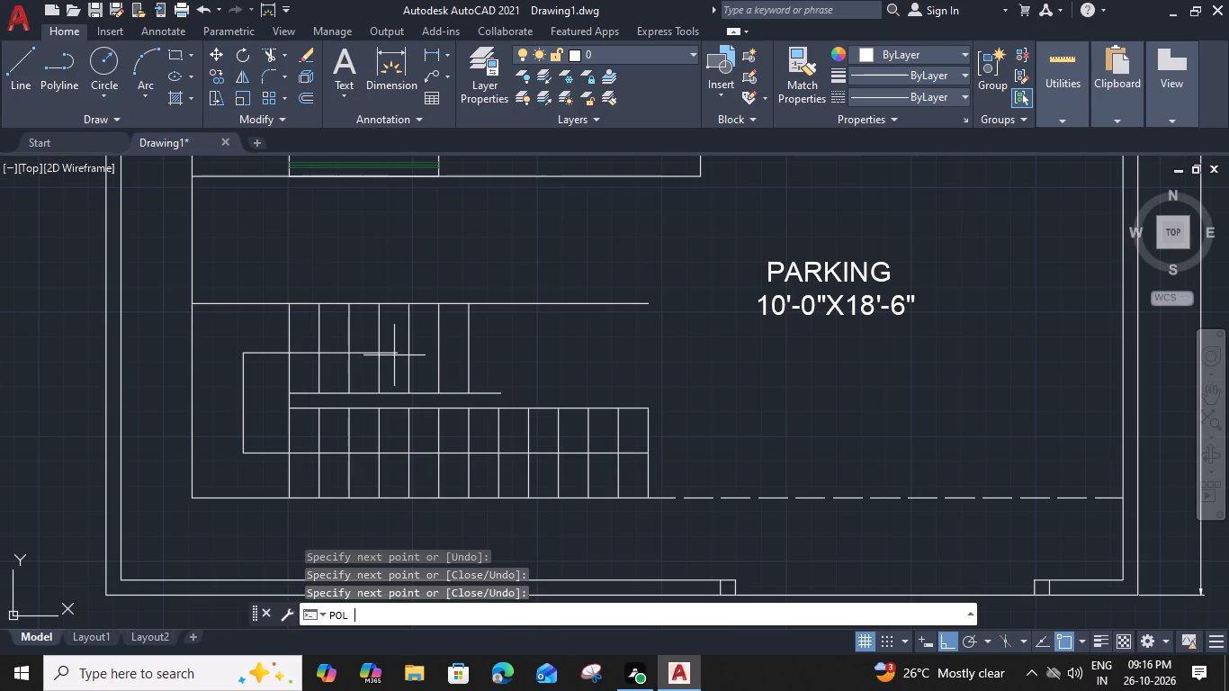
pyautogui.write('3')
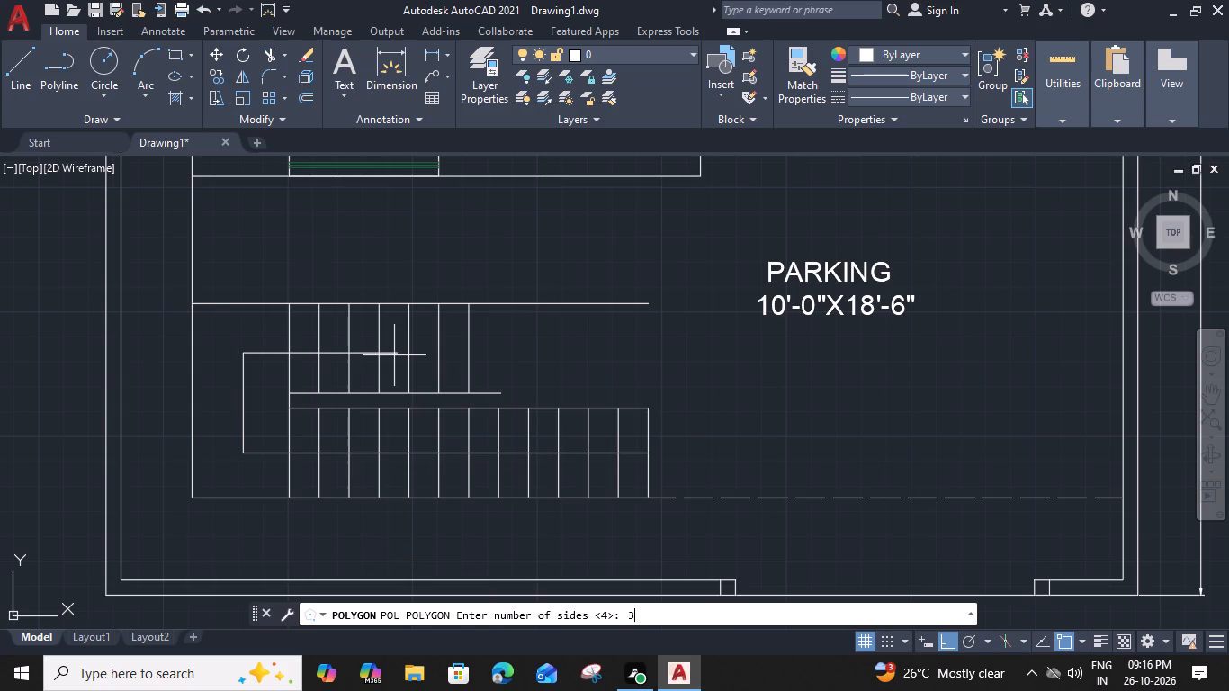
pyautogui.press('space')
pyautogui.scroll(3, 395, 355)
pyautogui.click(399, 345)
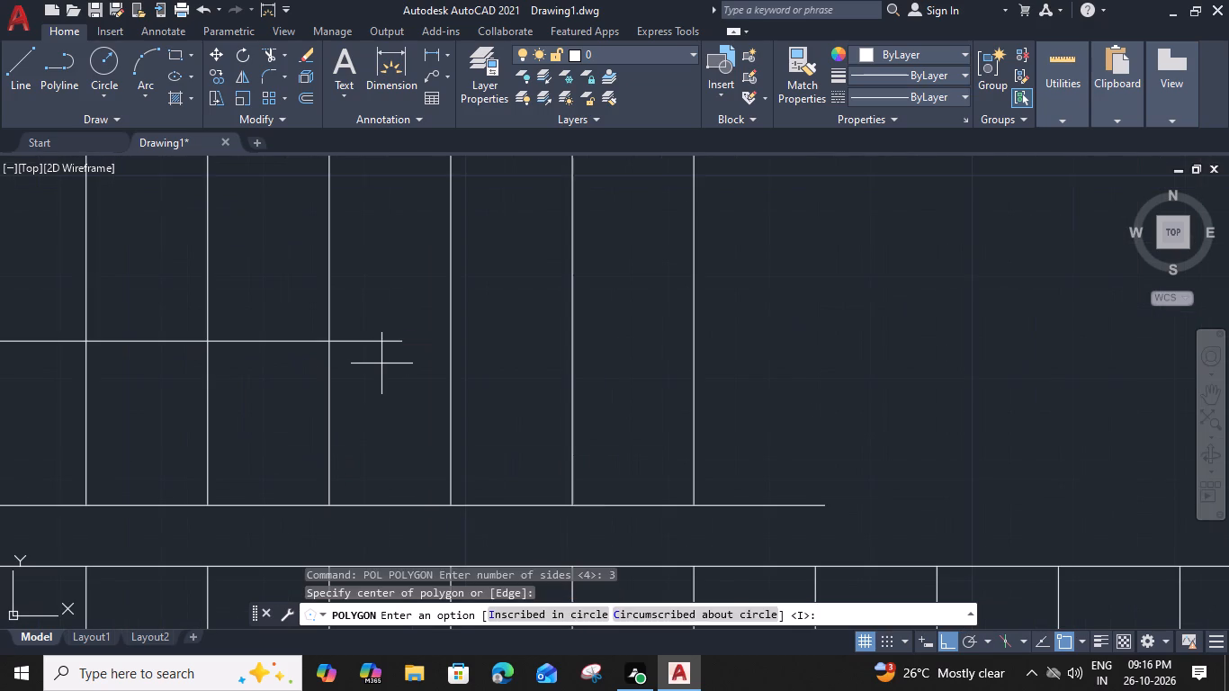
pyautogui.press('space')
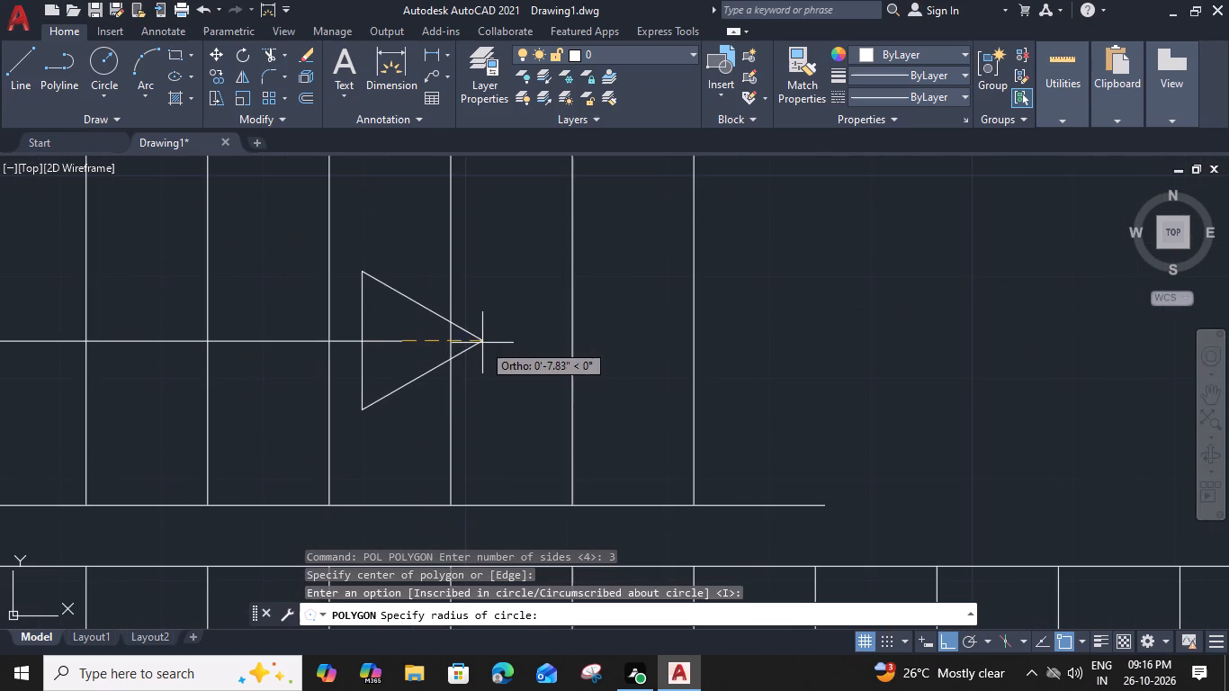
pyautogui.click(483, 344)
# Trim the pieces of the direction line and the stair riser that lie inside the triangular arrowhead.
pyautogui.scroll(-2, 409, 369)
pyautogui.moveTo(409, 369); pyautogui.dragTo(575, 414, button='middle')
pyautogui.write('TR')
pyautogui.press('space')
pyautogui.scroll(2, 570, 404)
pyautogui.click(568, 403)
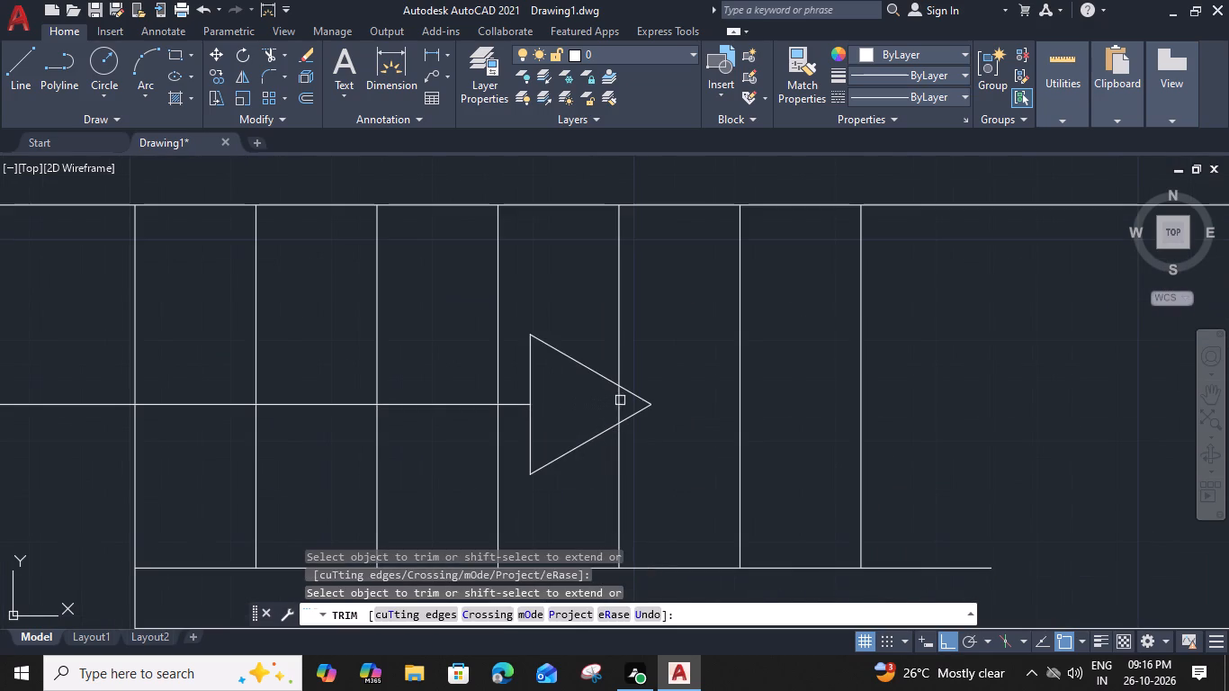
pyautogui.click(616, 399)
pyautogui.scroll(-3, 616, 399)
pyautogui.press('Escape')
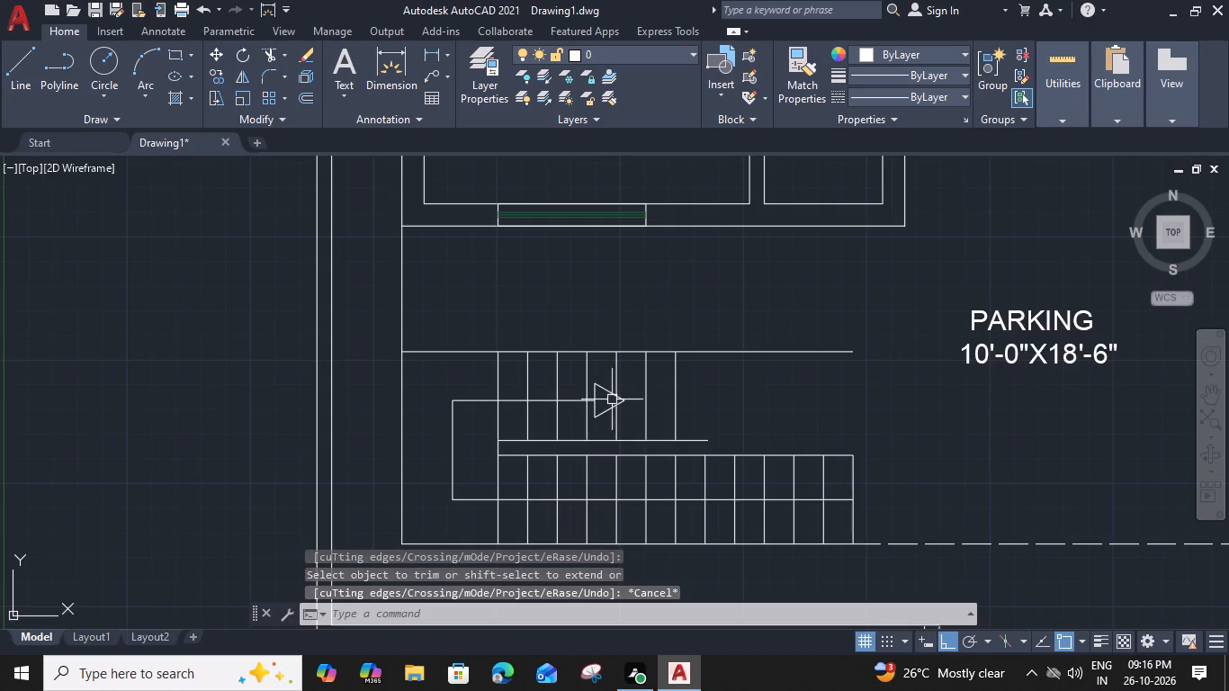
# Change the linetype of all three stair direction line segments to the dashed ACAD_ISO02W100.
pyautogui.click(691, 503)
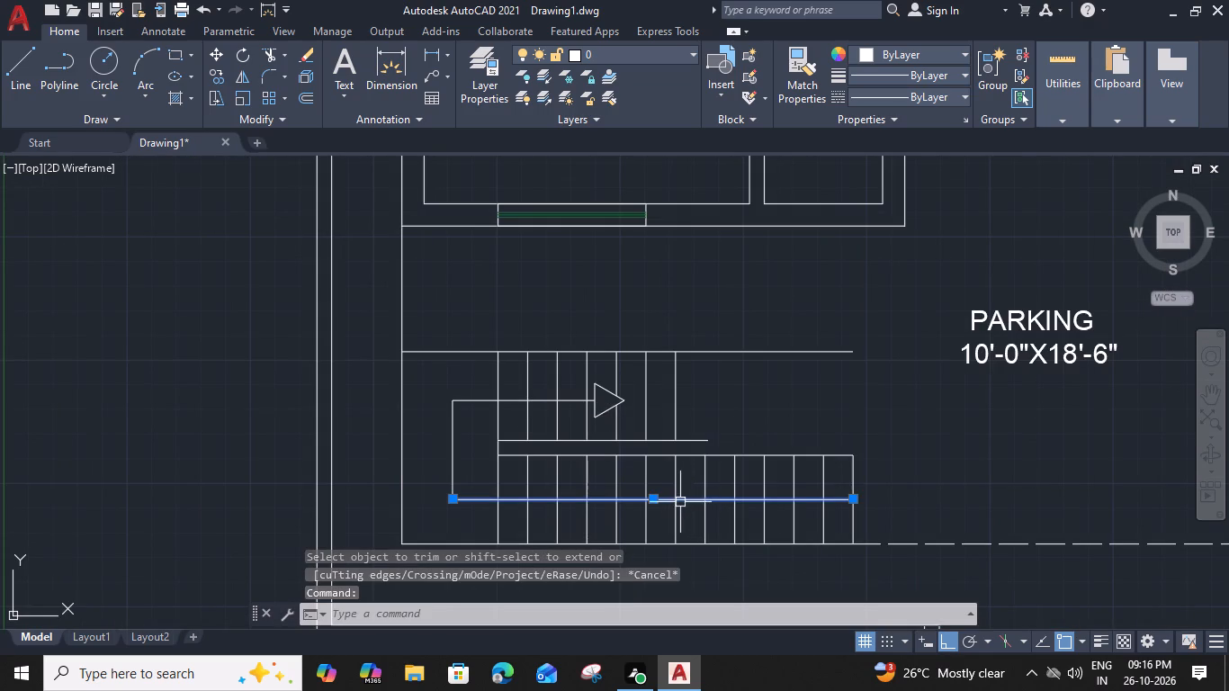
pyautogui.click(947, 94)
pyautogui.click(946, 167)
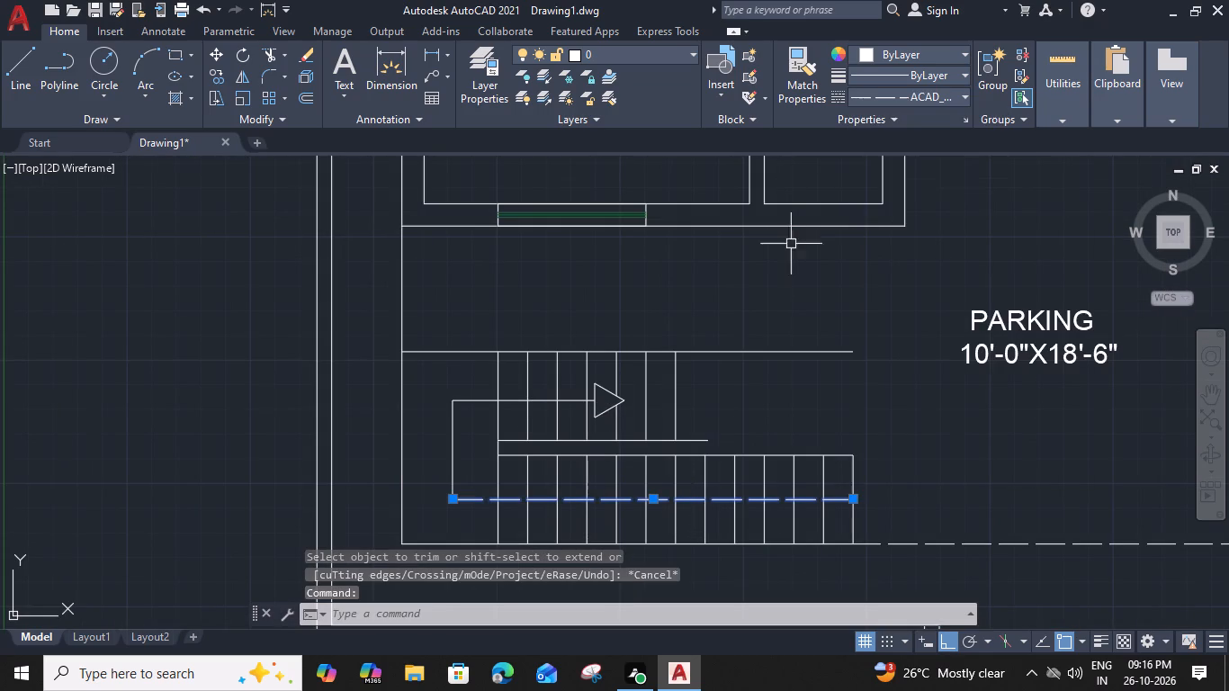
pyautogui.click(449, 437)
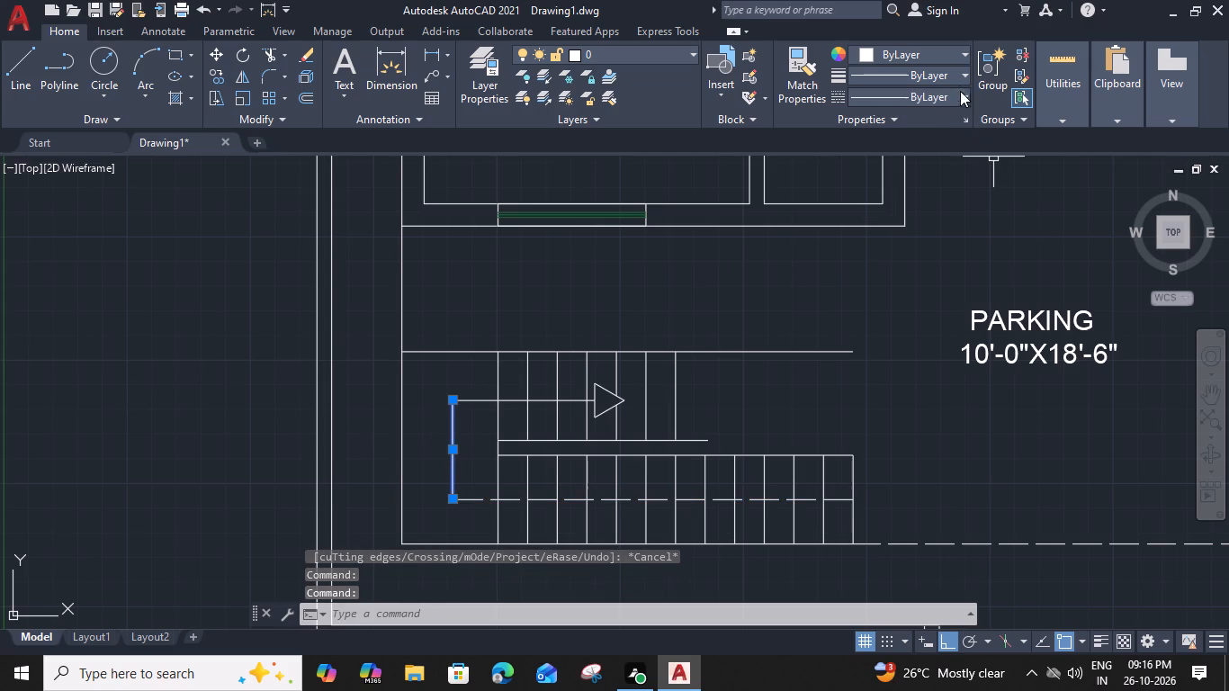
pyautogui.click(959, 85)
pyautogui.click(982, 148)
pyautogui.click(960, 91)
pyautogui.click(951, 155)
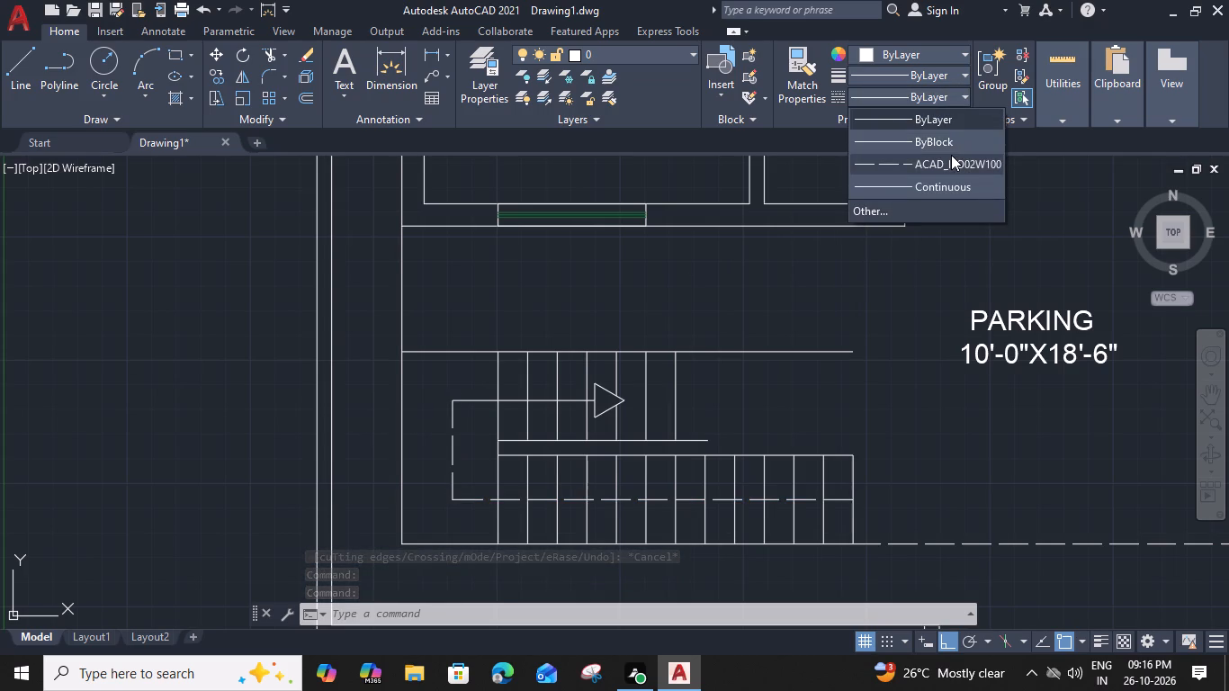
pyautogui.click(484, 402)
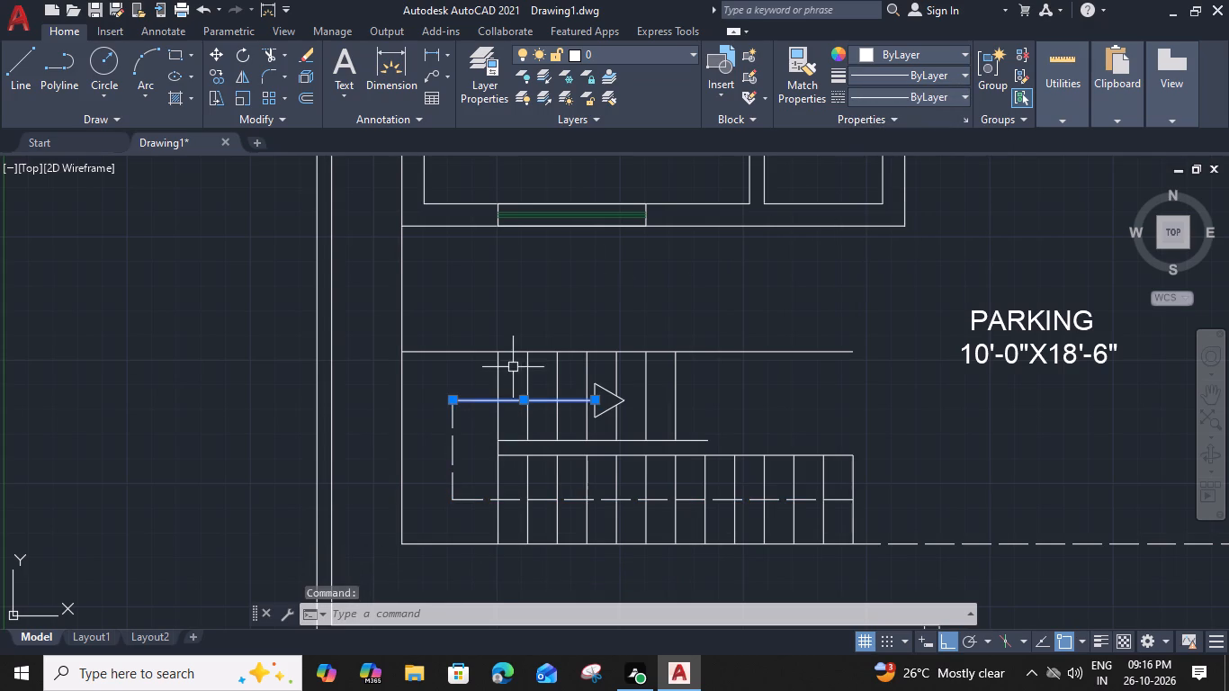
pyautogui.click(957, 94)
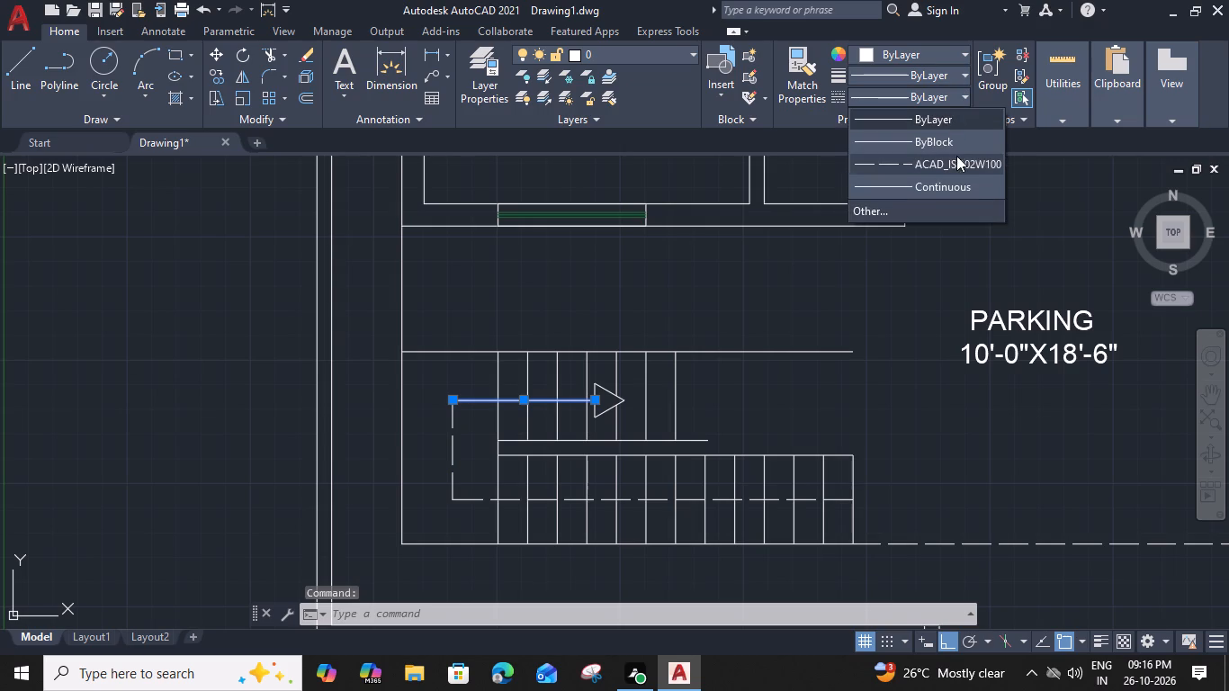
pyautogui.click(957, 159)
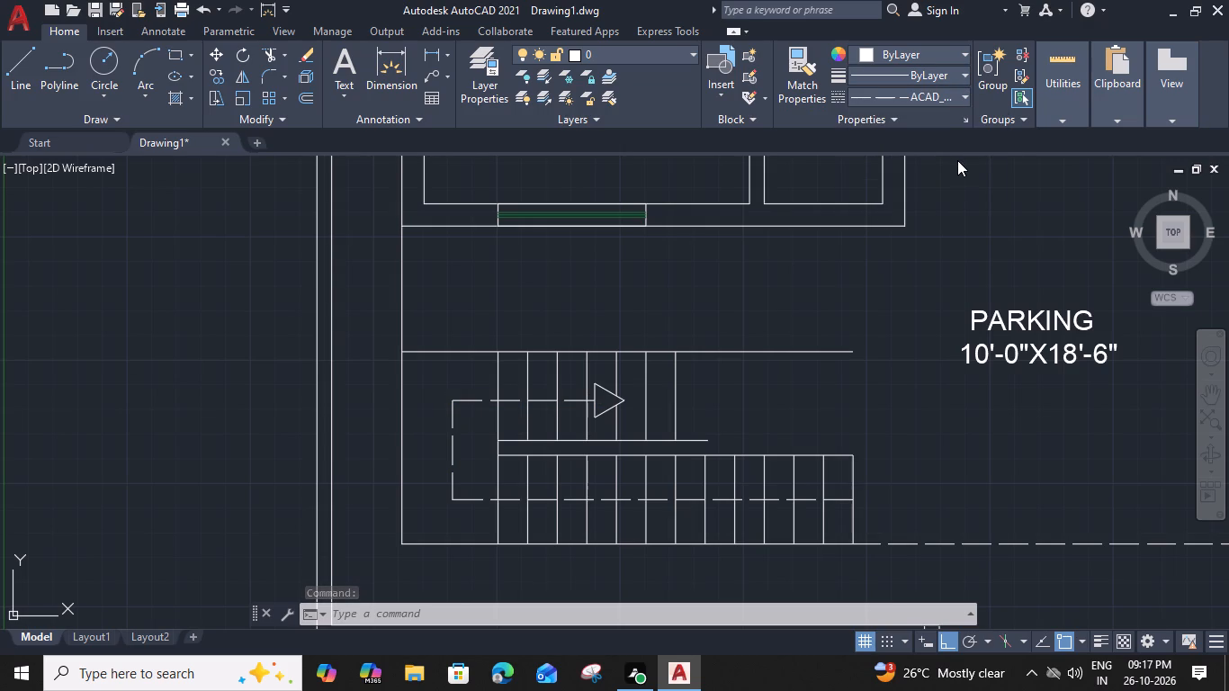
pyautogui.press('Escape')
# Copy the PARKING label straight down twice, once below the gate opening and once beside the lower stair flight's end.
pyautogui.scroll(1, 628, 439)
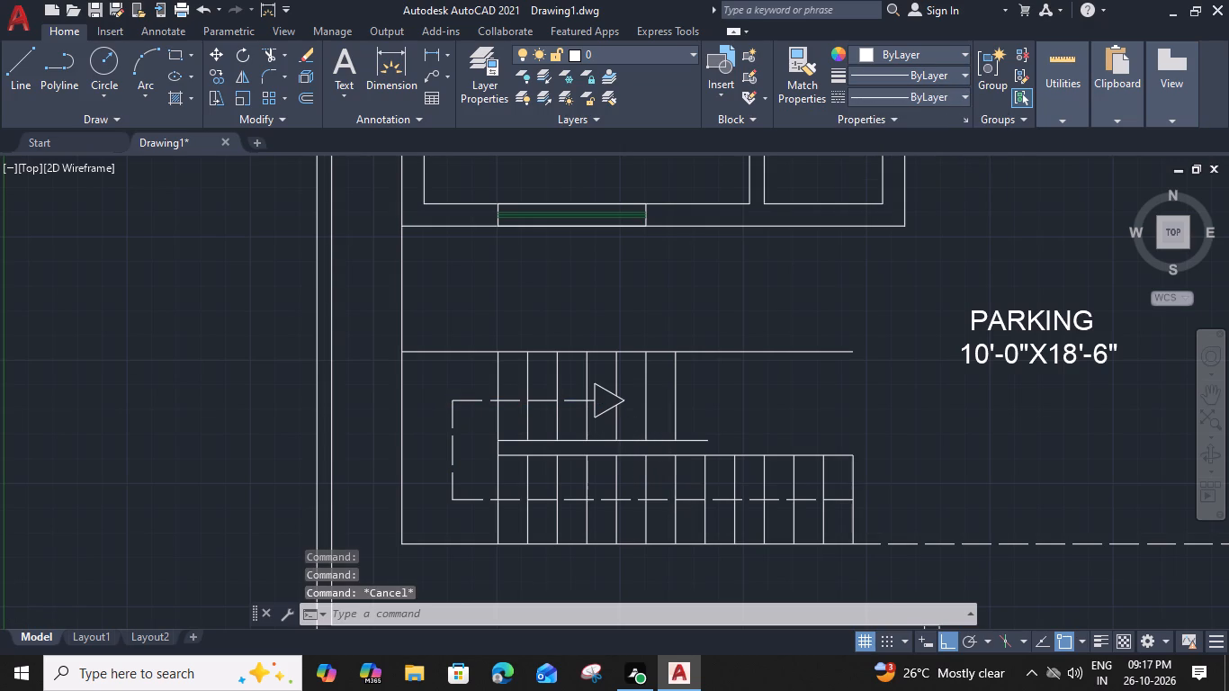
pyautogui.moveTo(576, 478); pyautogui.dragTo(457, 352, button='middle')
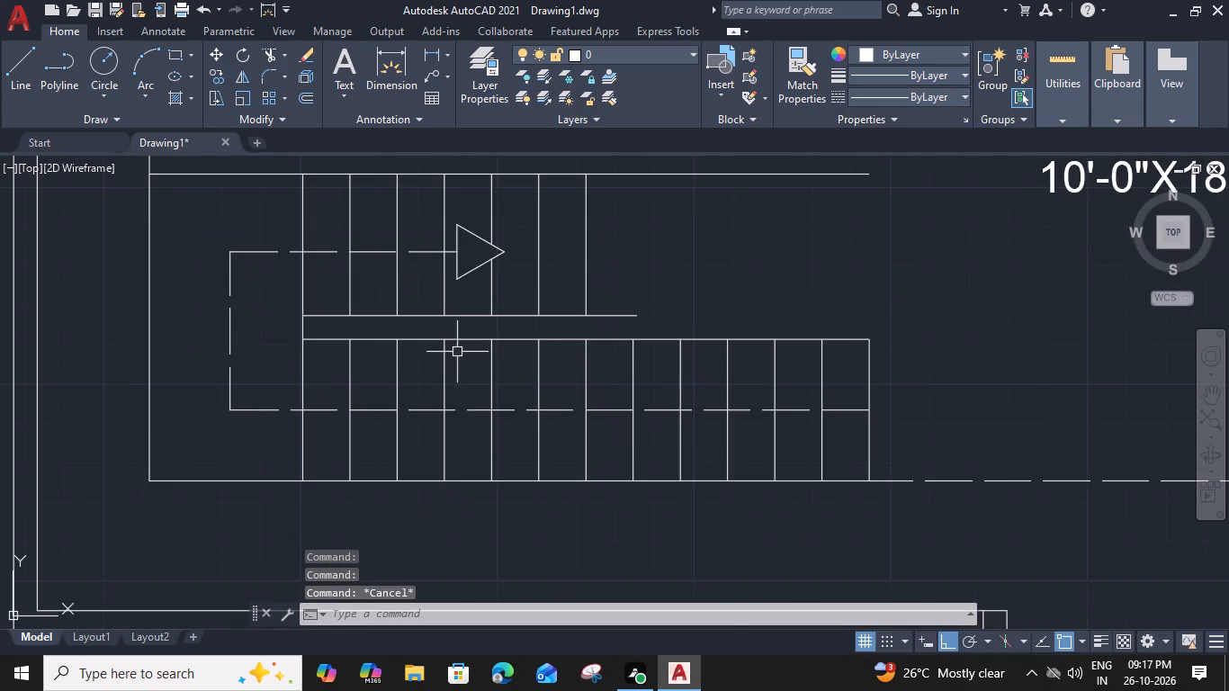
pyautogui.scroll(-1, 520, 348)
pyautogui.scroll(-1, 760, 267)
pyautogui.moveTo(776, 350); pyautogui.dragTo(701, 351, button='middle')
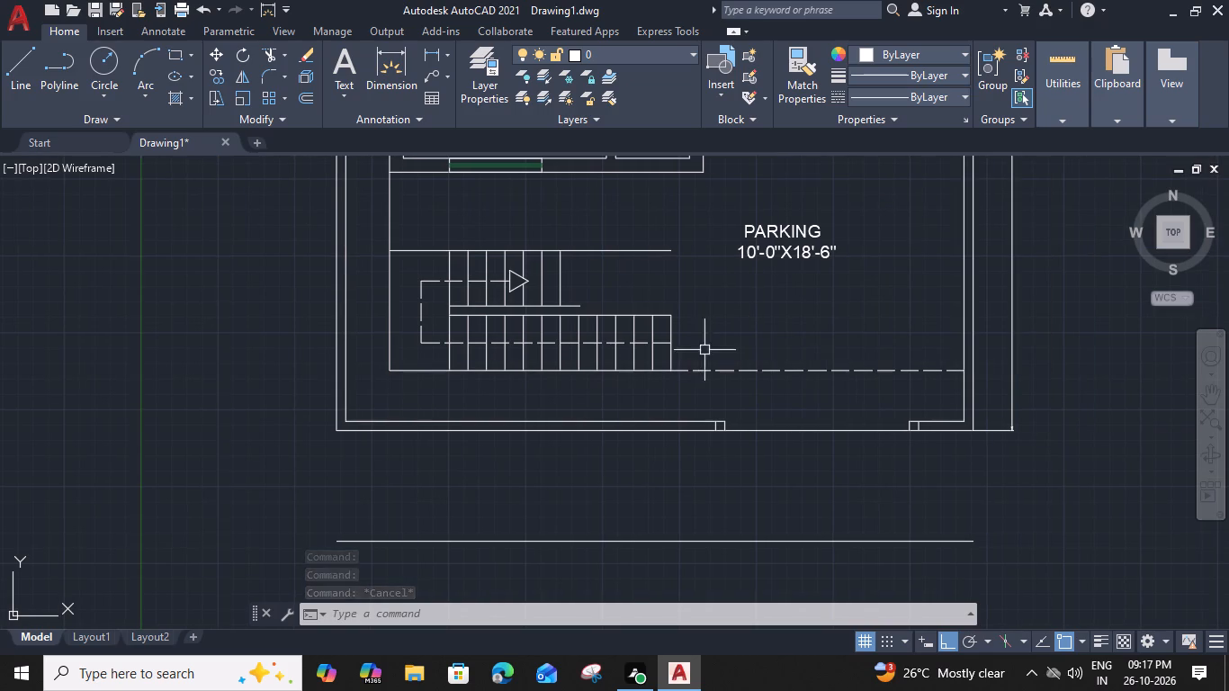
pyautogui.click(738, 254)
pyautogui.write('CO')
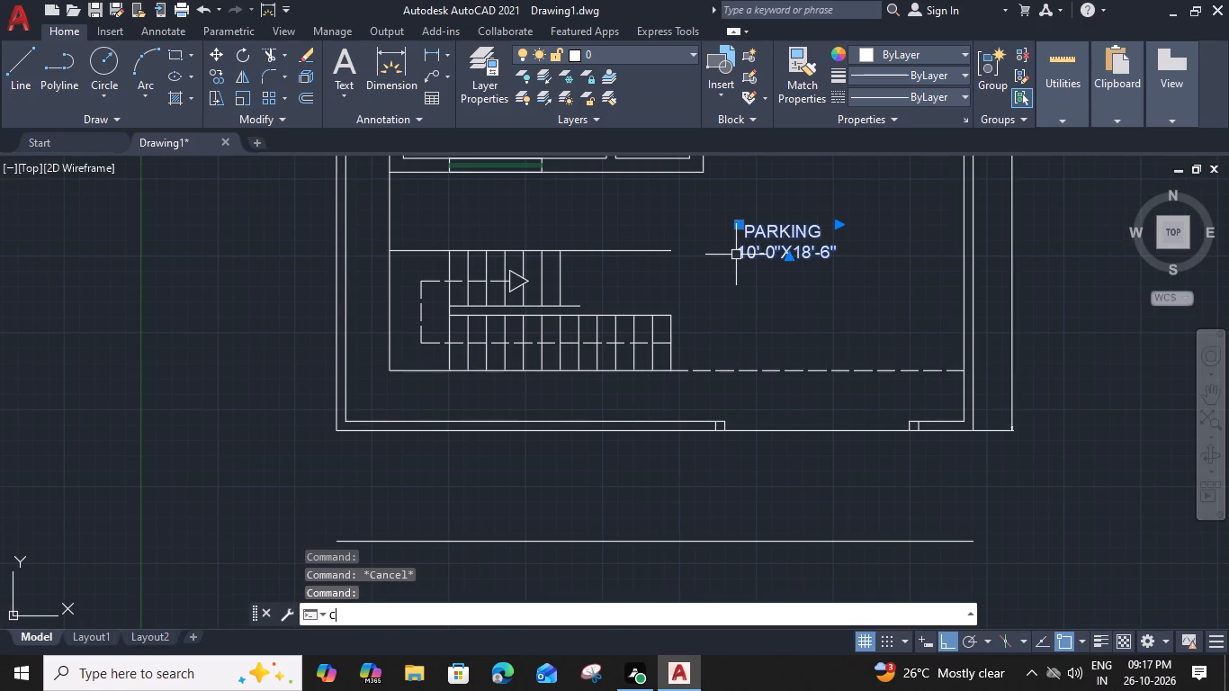
pyautogui.press('space')
pyautogui.click(737, 256)
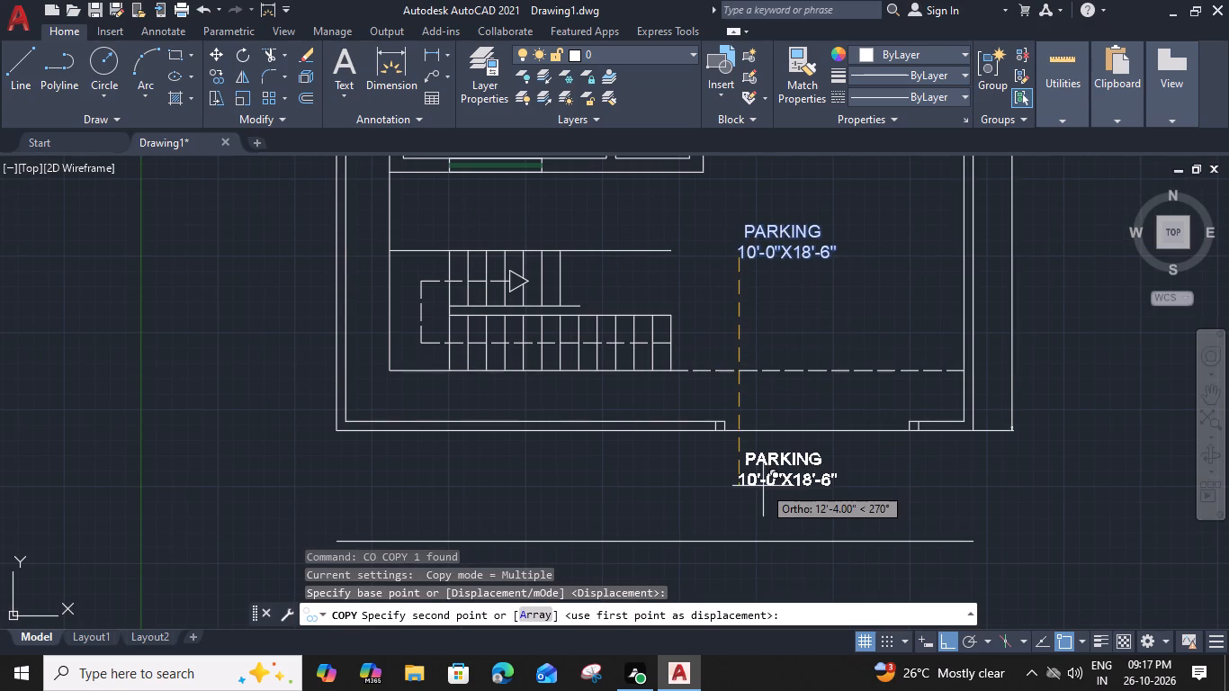
pyautogui.click(757, 476)
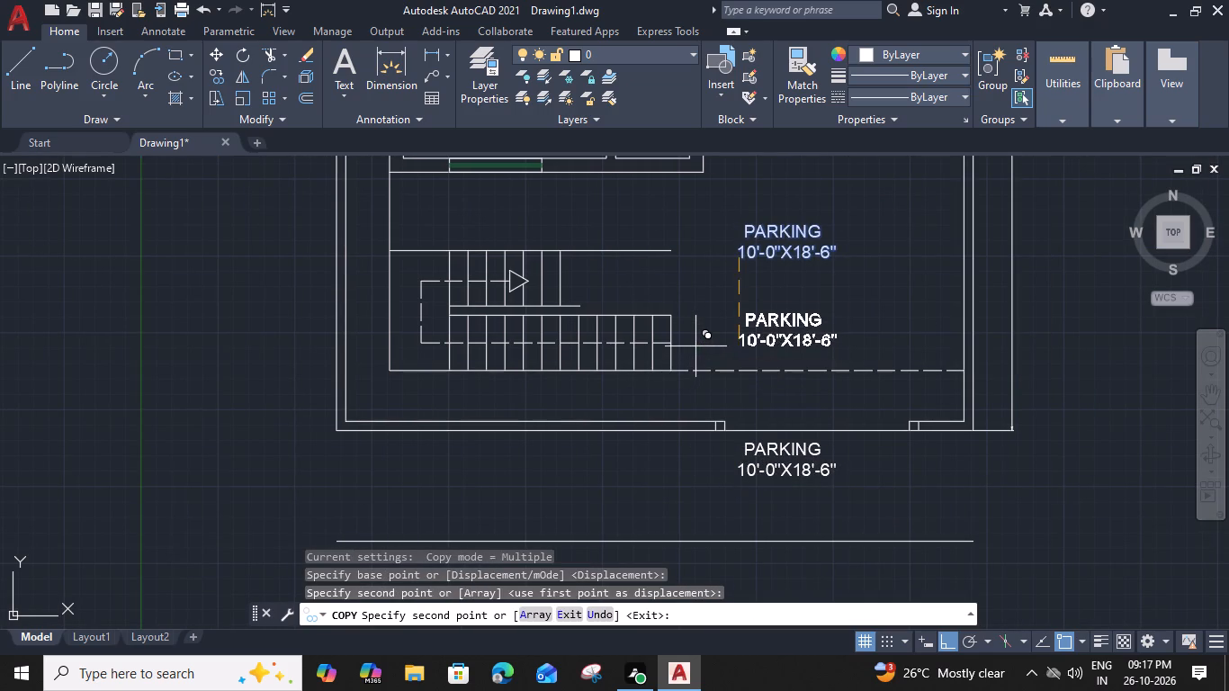
pyautogui.click(695, 346)
pyautogui.press('Escape')
# Replace the text of the copied label level with the lower stair flight with UP and narrow its text box to fit.
pyautogui.doubleClick(743, 344)
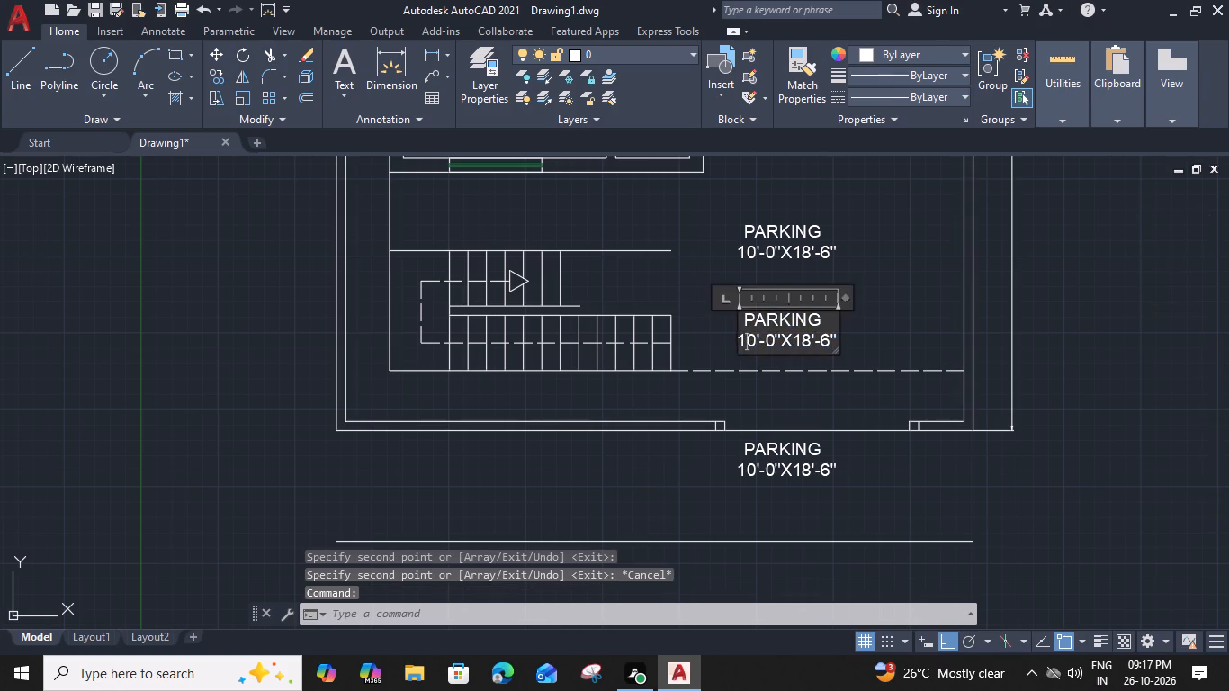
pyautogui.scroll(2, 808, 328)
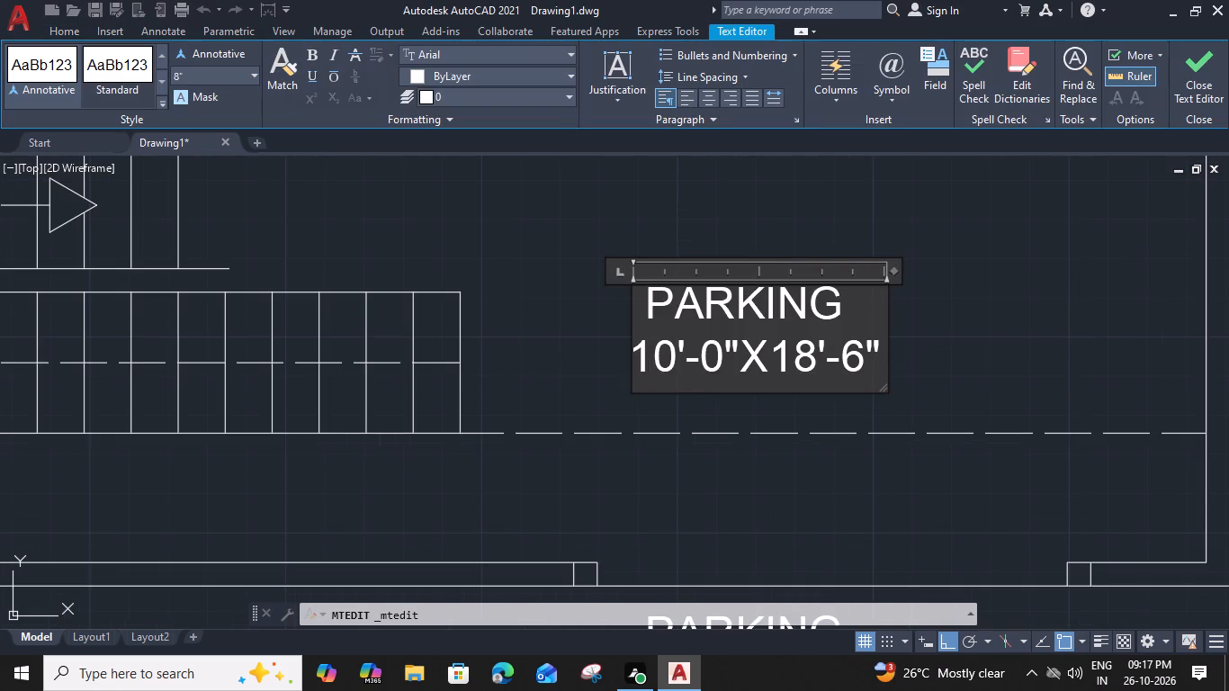
pyautogui.moveTo(883, 354); pyautogui.dragTo(605, 310)
pyautogui.write('UP')
pyautogui.moveTo(892, 271); pyautogui.dragTo(711, 281)
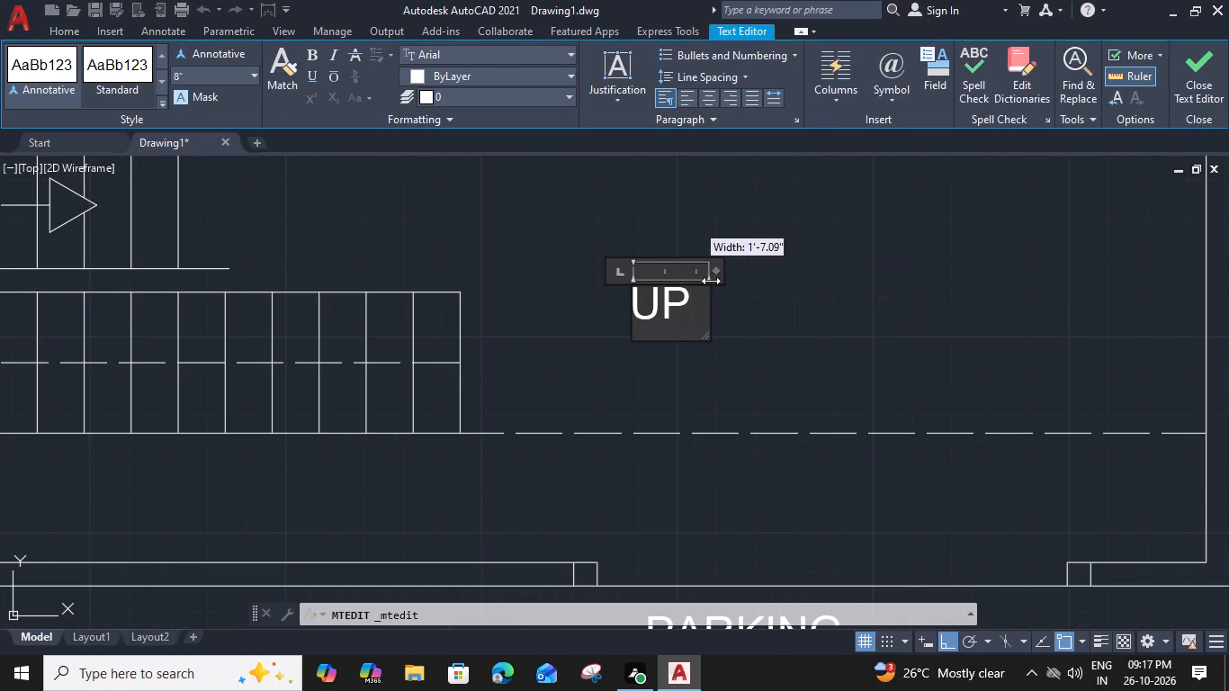
pyautogui.moveTo(711, 281); pyautogui.dragTo(700, 281)
pyautogui.click(710, 347)
# Move the UP label down to align with the direction line, and about 3'-3" left to sit just beside the lower flight's end.
pyautogui.click(638, 304)
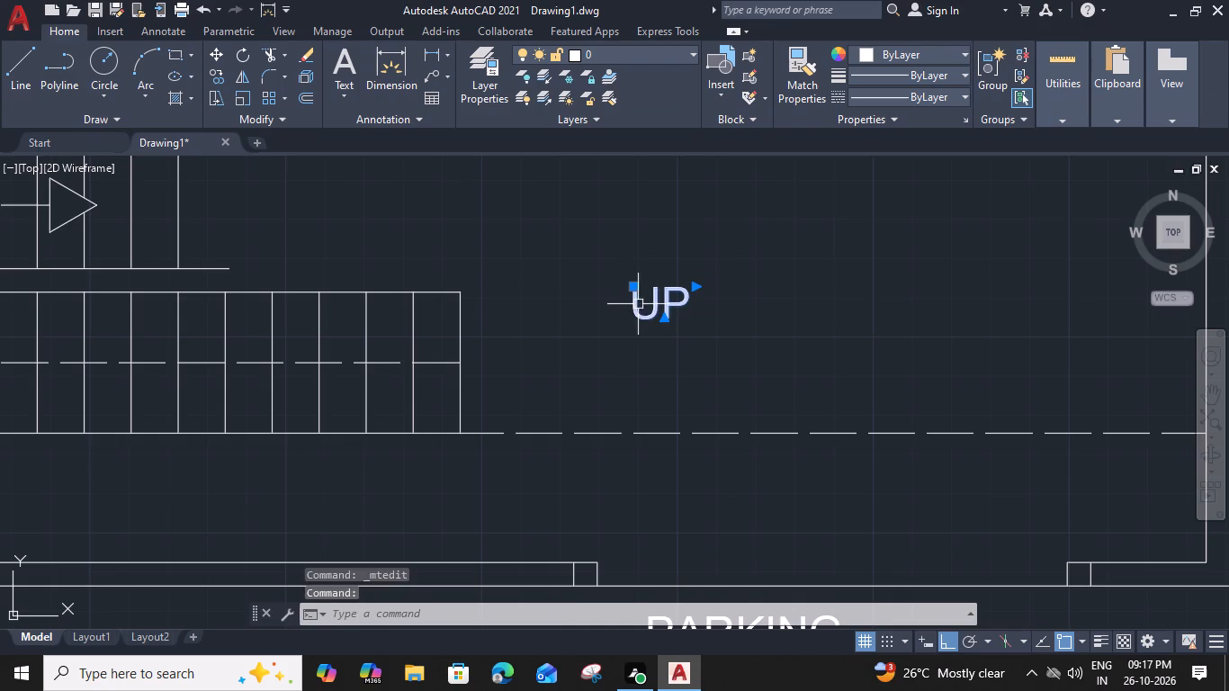
pyautogui.write('M')
pyautogui.press('space')
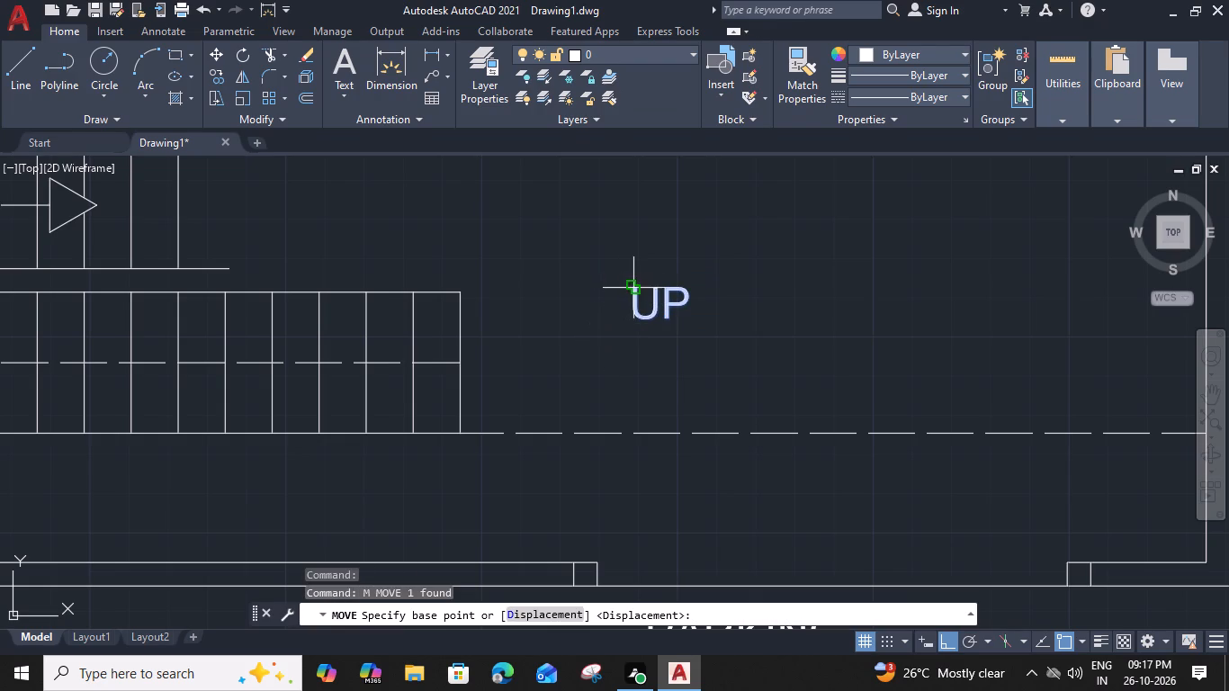
pyautogui.click(633, 288)
pyautogui.click(630, 345)
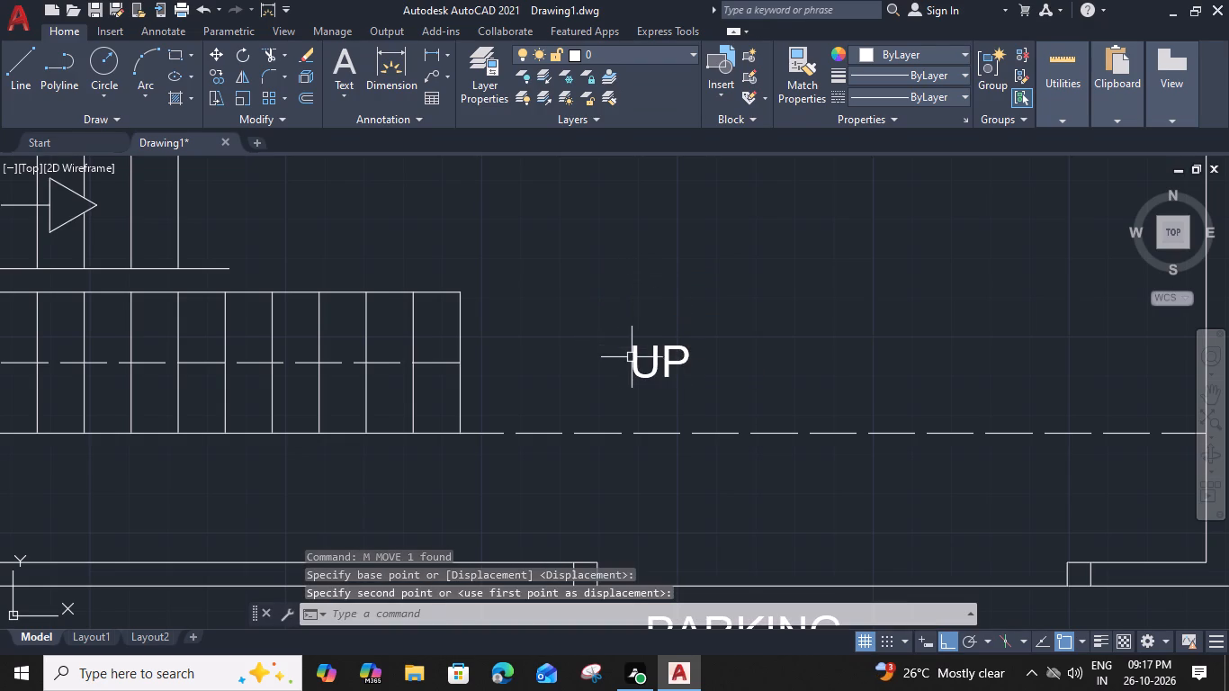
pyautogui.click(632, 360)
pyautogui.write('M')
pyautogui.press('space')
pyautogui.scroll(1, 616, 368)
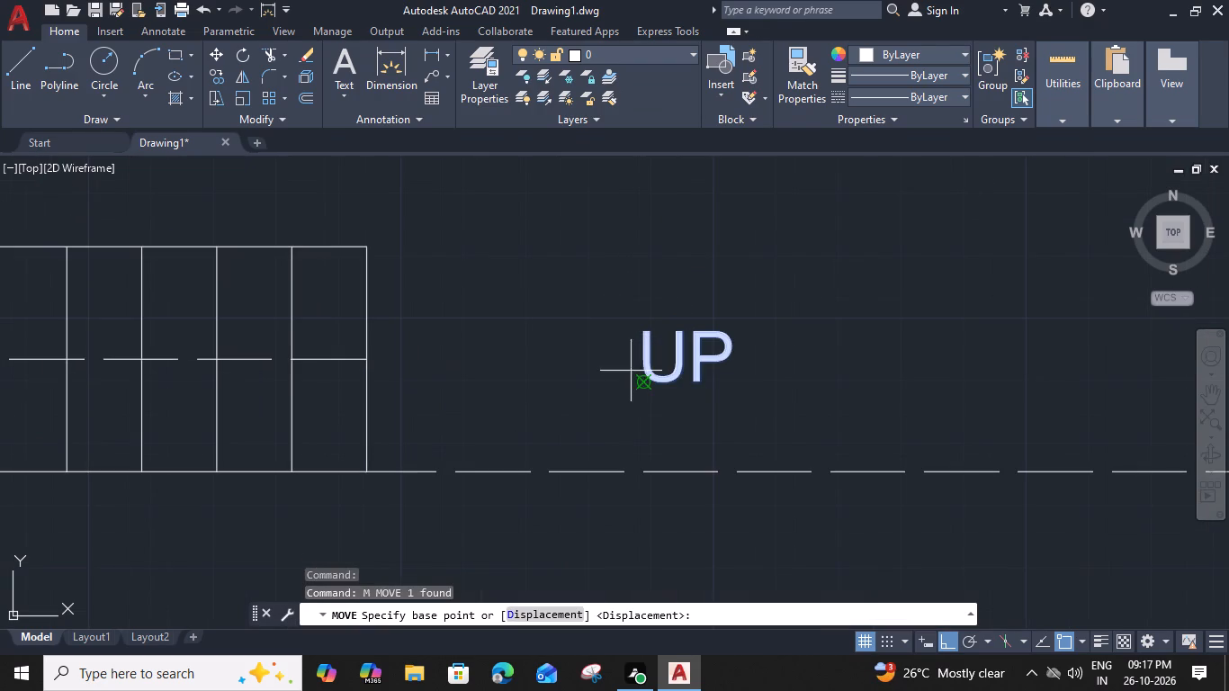
pyautogui.click(643, 387)
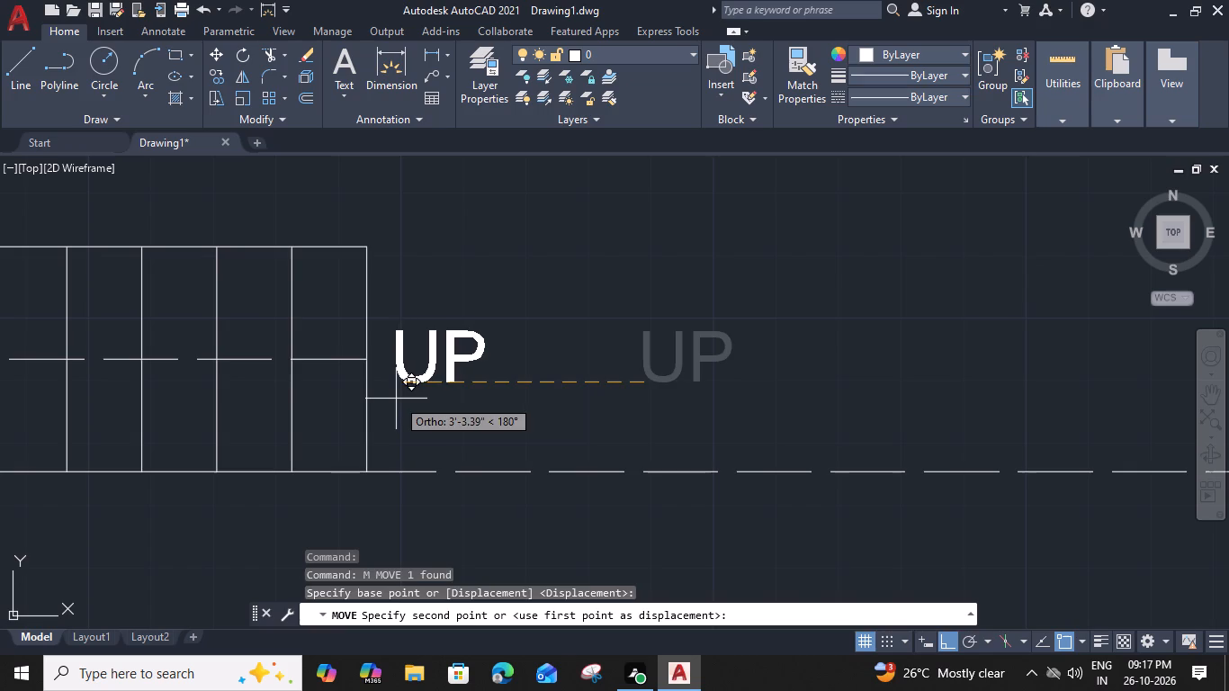
pyautogui.click(393, 399)
# Replace the text of the PARKING copy below the gate opening with GATE and narrow its text box to fit.
pyautogui.scroll(-3, 393, 398)
pyautogui.moveTo(498, 404); pyautogui.dragTo(512, 300, button='middle')
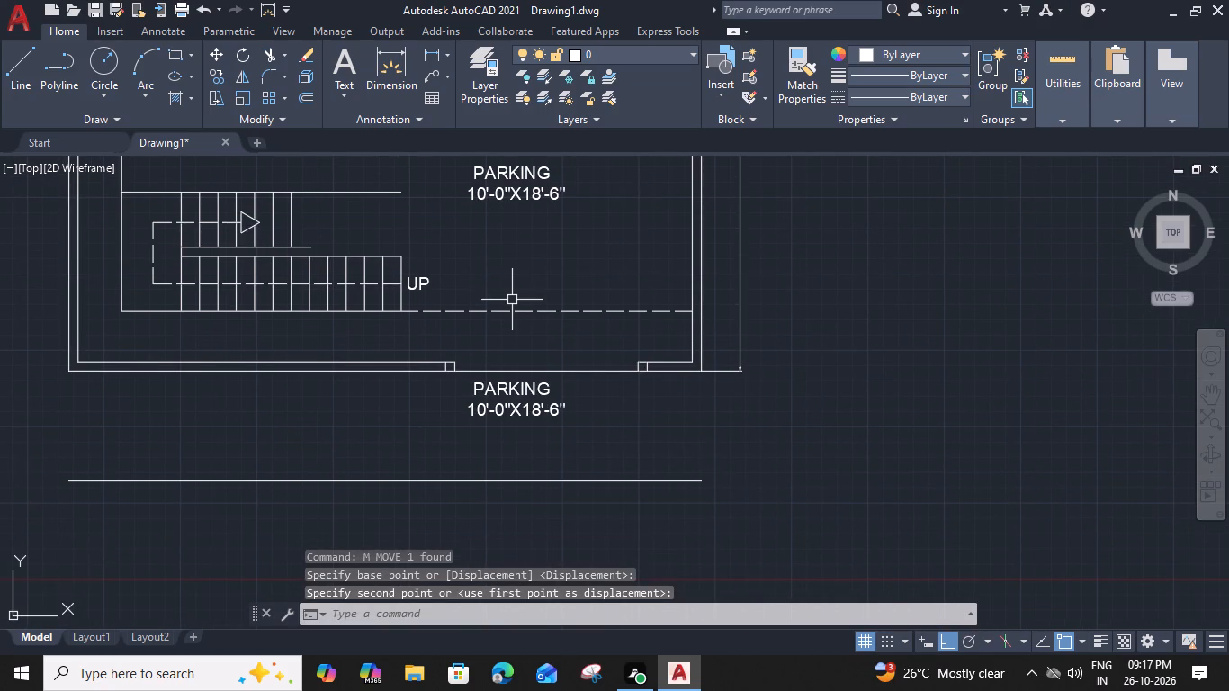
pyautogui.moveTo(542, 423); pyautogui.dragTo(569, 384, button='middle')
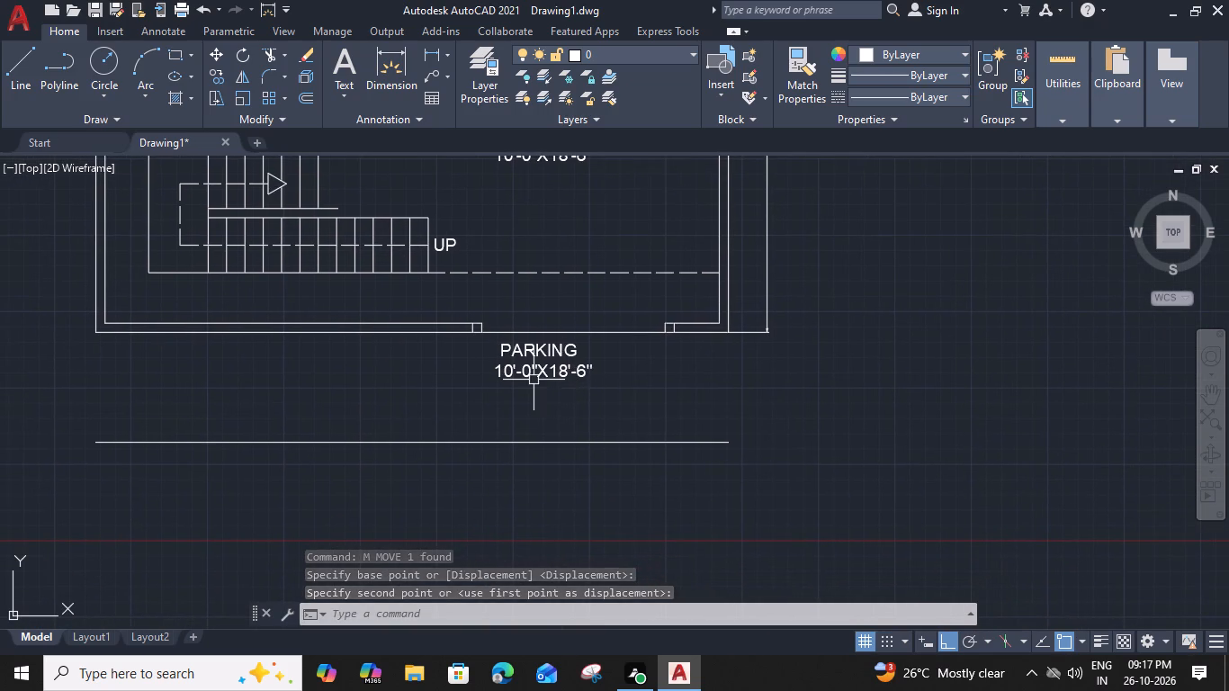
pyautogui.doubleClick(530, 363)
pyautogui.scroll(2, 534, 357)
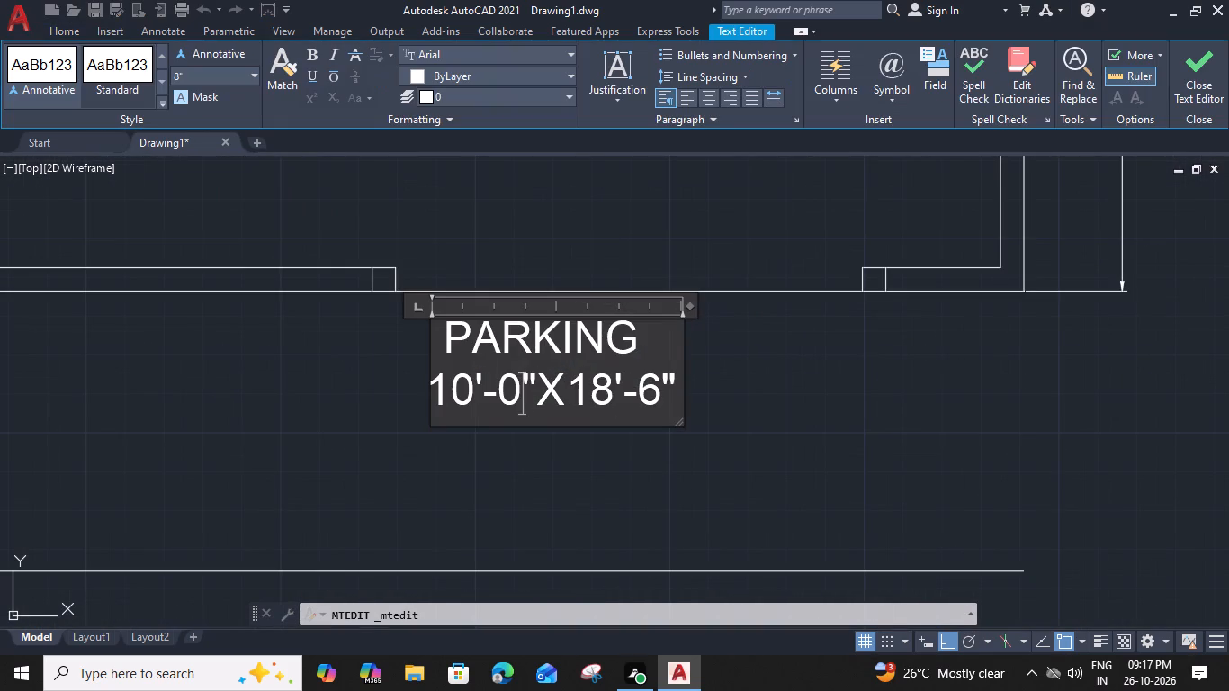
pyautogui.moveTo(676, 399); pyautogui.dragTo(318, 328)
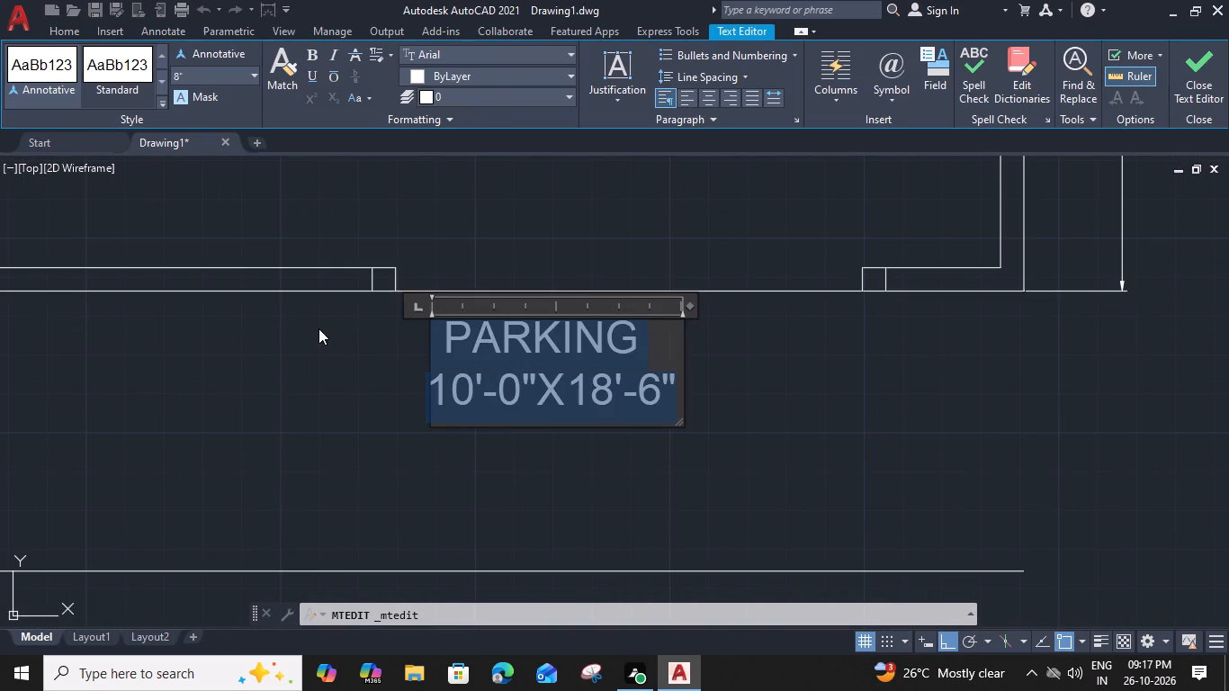
pyautogui.write('GA')
pyautogui.press('t')
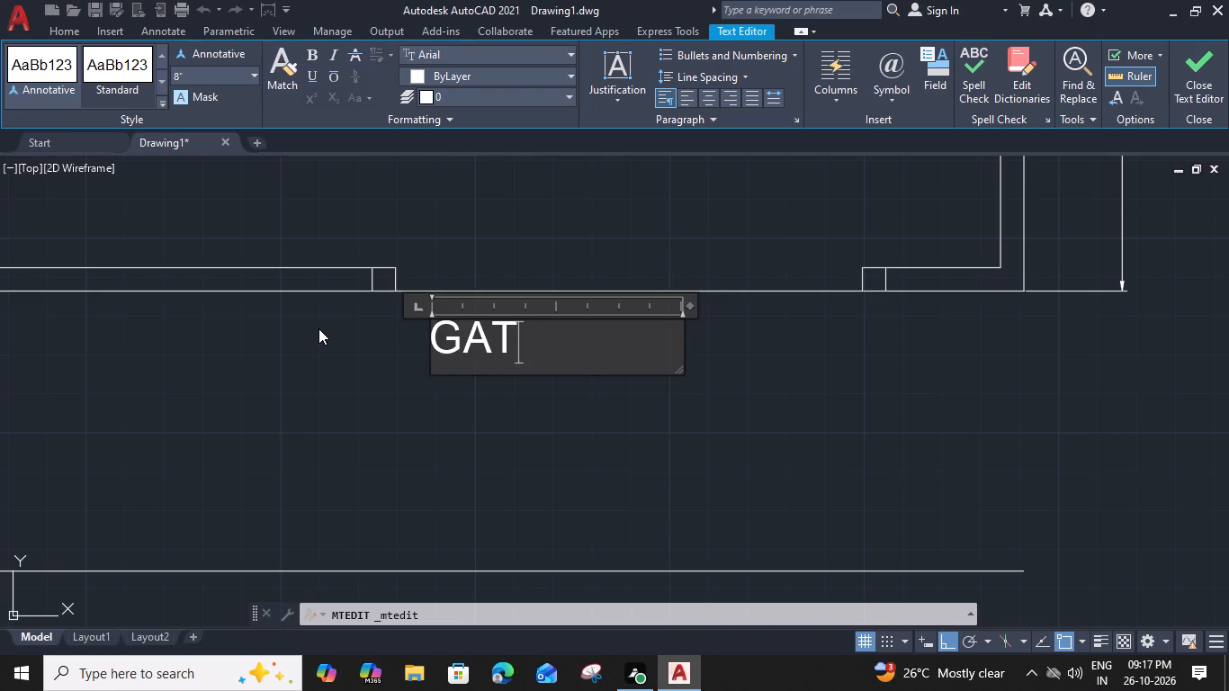
pyautogui.press('e')
pyautogui.moveTo(472, 423); pyautogui.dragTo(481, 426, button='middle')
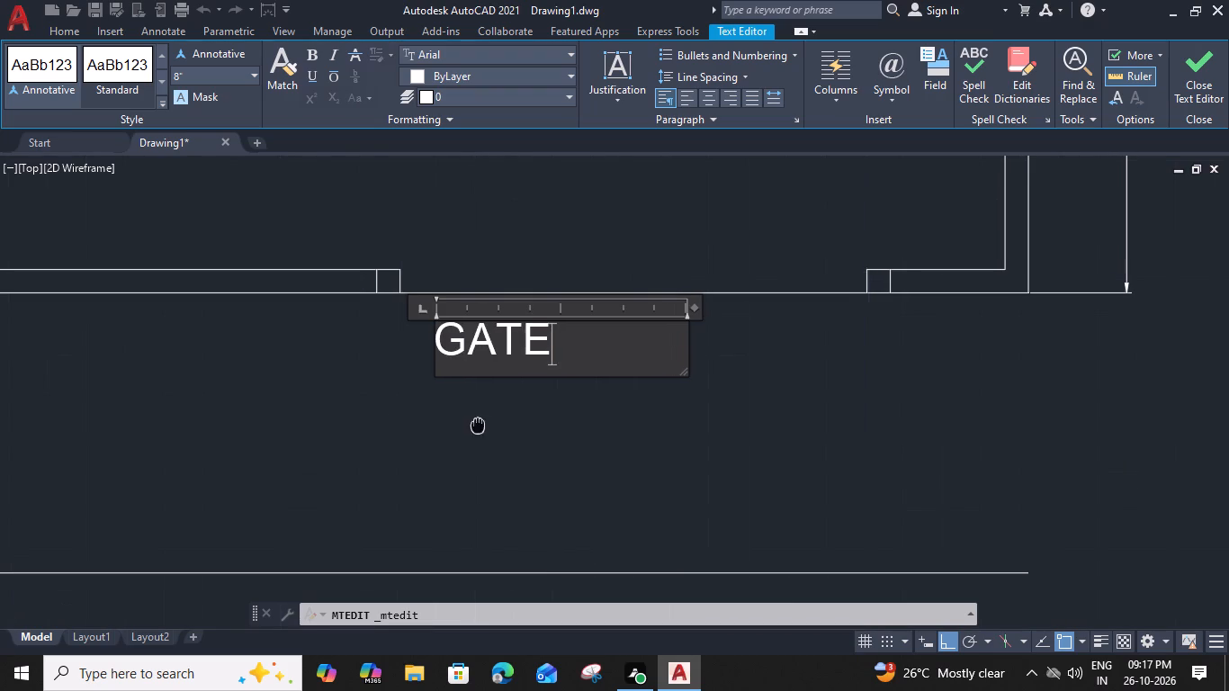
pyautogui.moveTo(481, 426); pyautogui.dragTo(632, 464, button='middle')
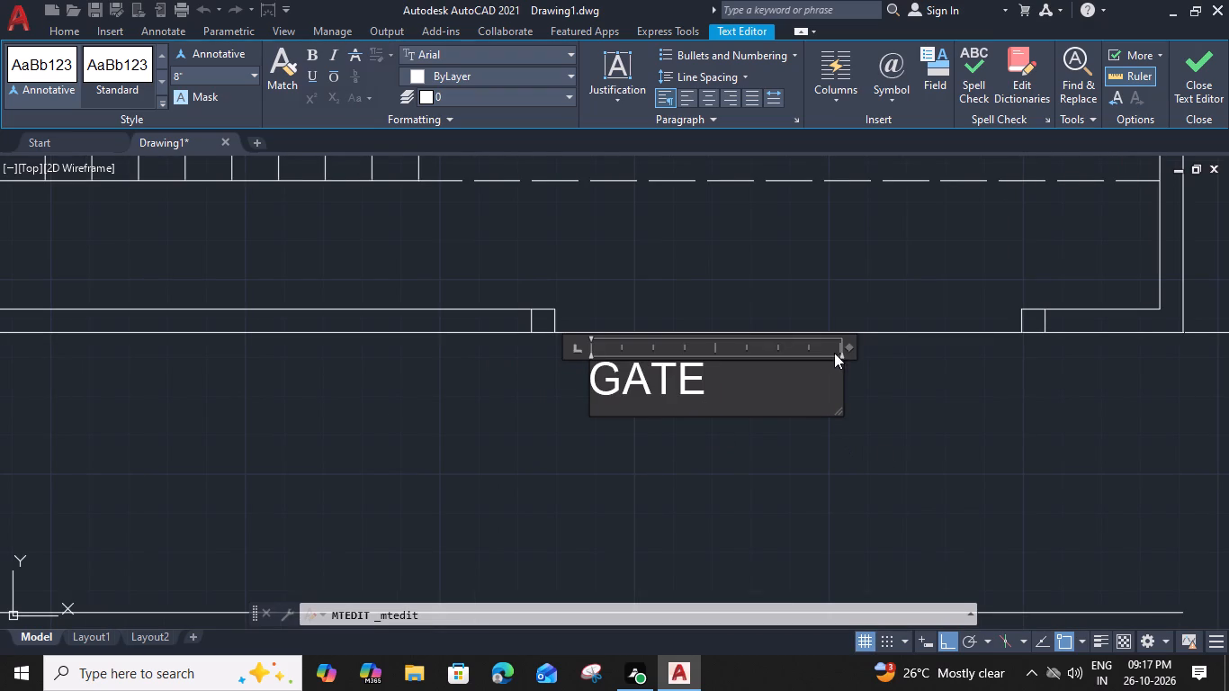
pyautogui.moveTo(847, 347); pyautogui.dragTo(716, 361)
pyautogui.click(737, 426)
# Move the GATE label right to centre it between the gate posts, and up to sit just above the plot's bottom boundary line.
pyautogui.click(695, 382)
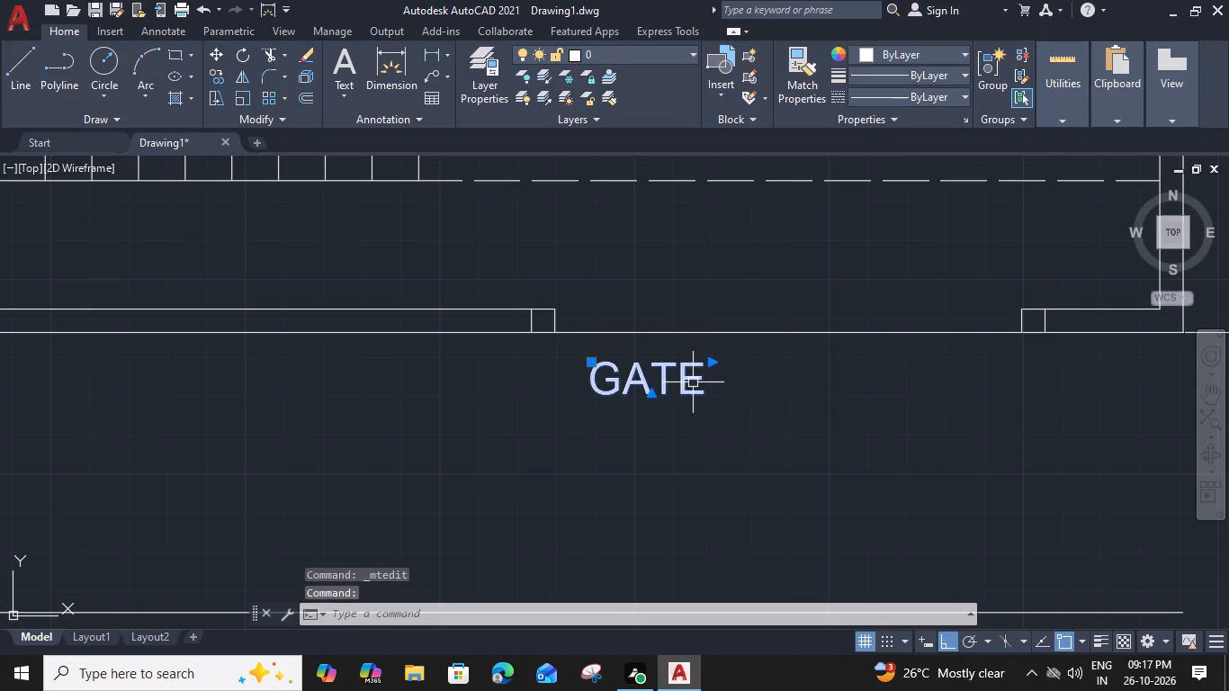
pyautogui.write('M')
pyautogui.press('space')
pyautogui.click(713, 396)
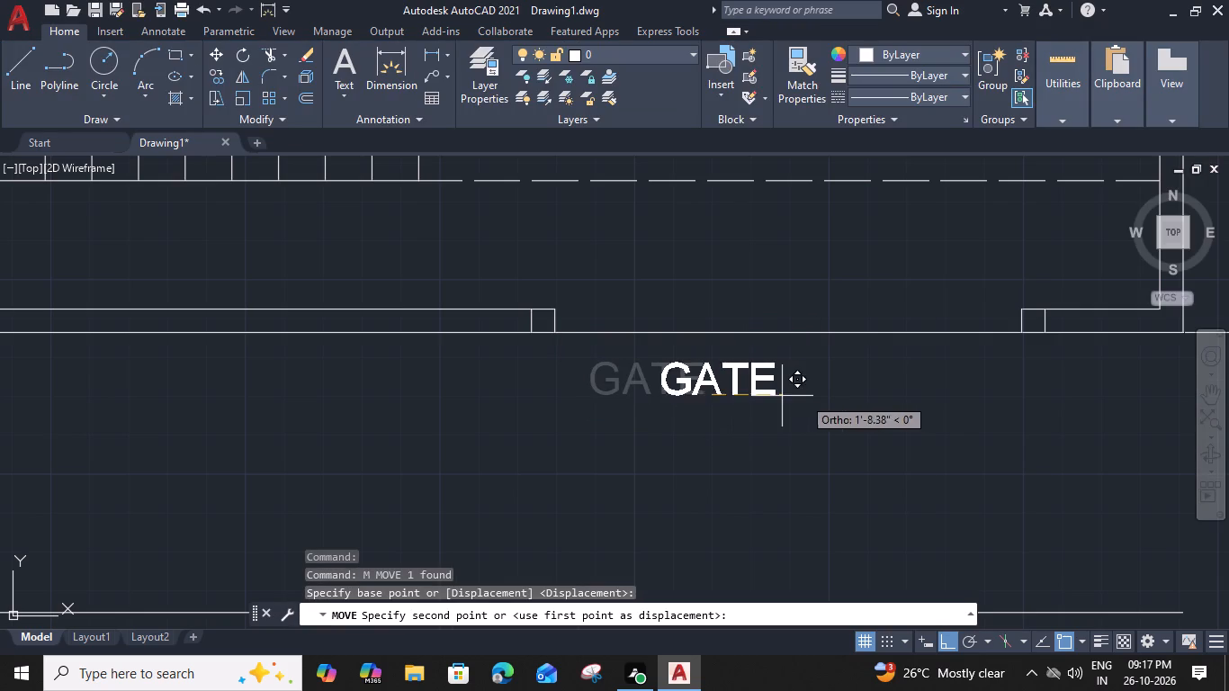
pyautogui.click(850, 398)
pyautogui.click(742, 393)
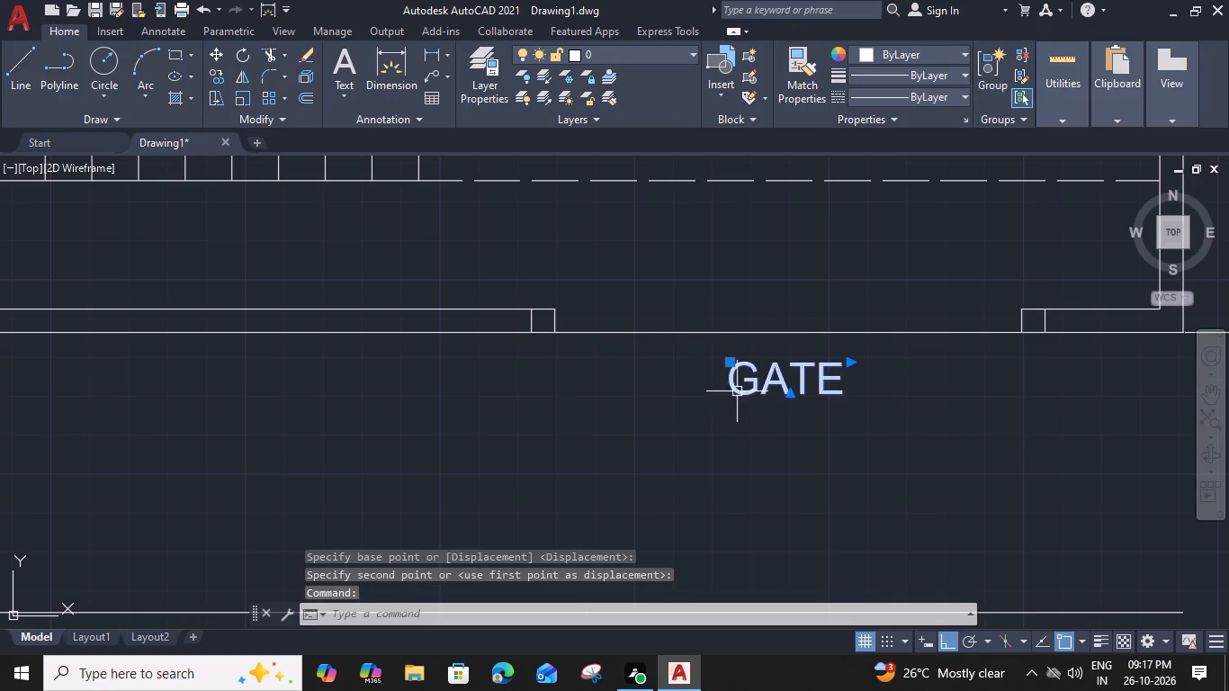
pyautogui.press('m')
pyautogui.press('space')
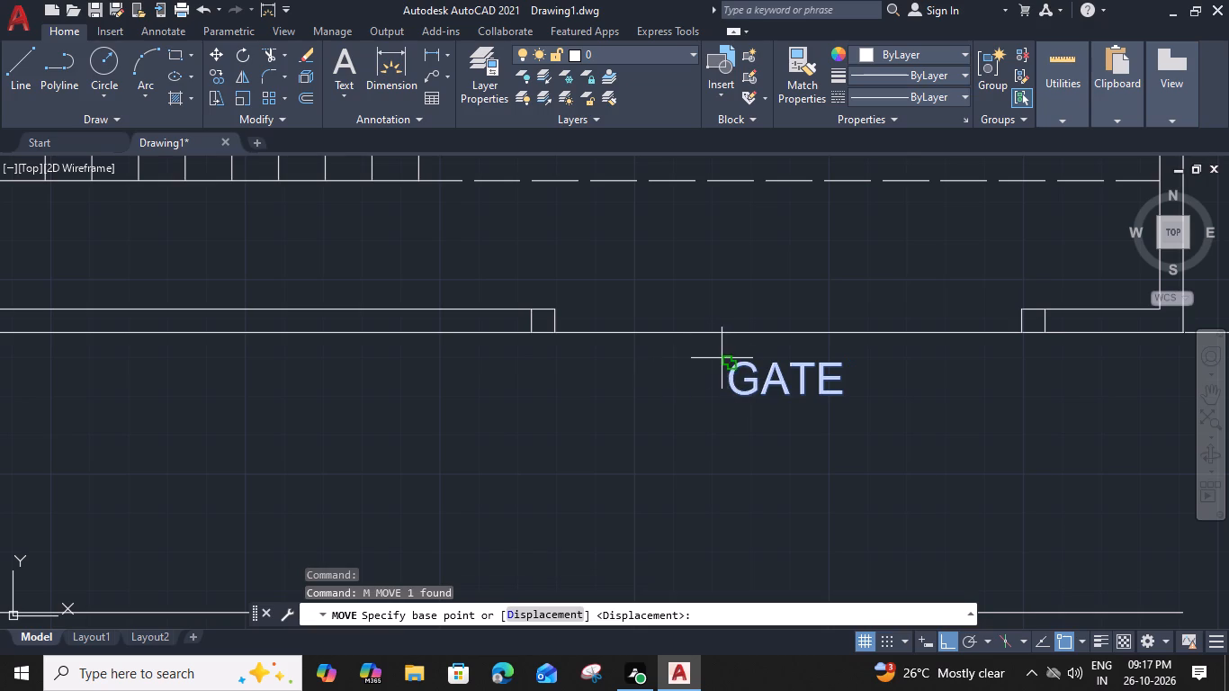
pyautogui.click(733, 369)
pyautogui.click(730, 292)
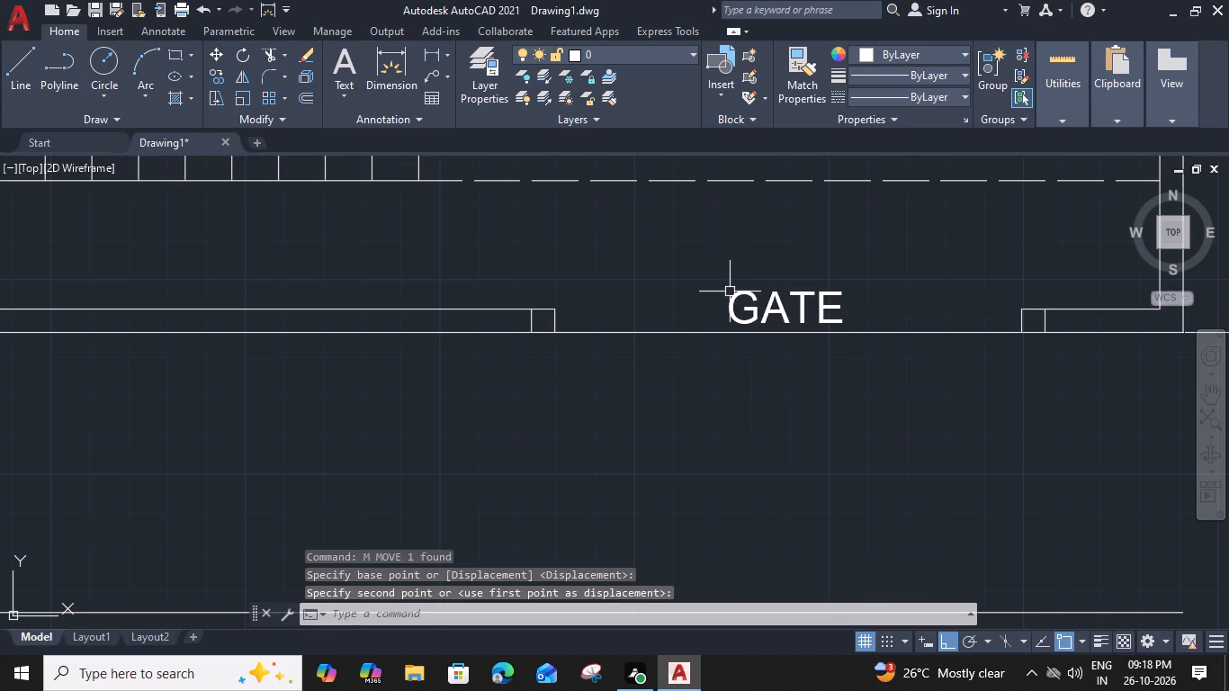
pyautogui.scroll(-3, 660, 395)
pyautogui.moveTo(571, 471); pyautogui.dragTo(631, 464, button='middle')
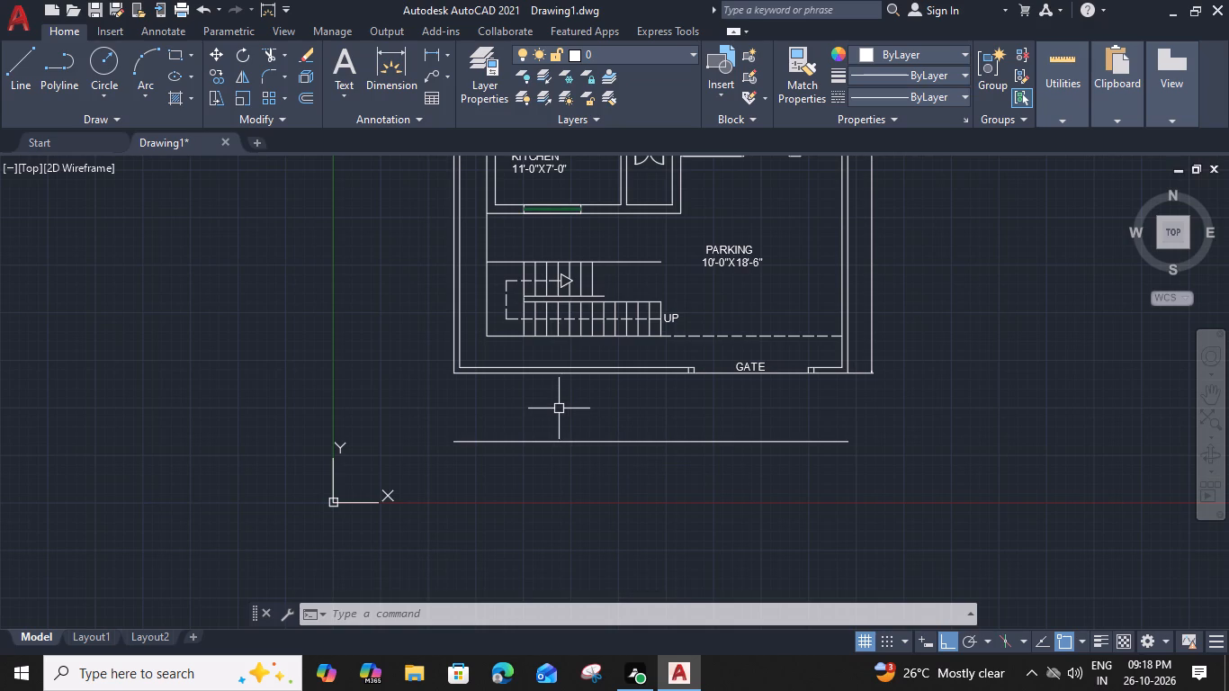
# Copy the PARKING label with its size text straight down about 12'-10", below the gate opening.
pyautogui.click(726, 260)
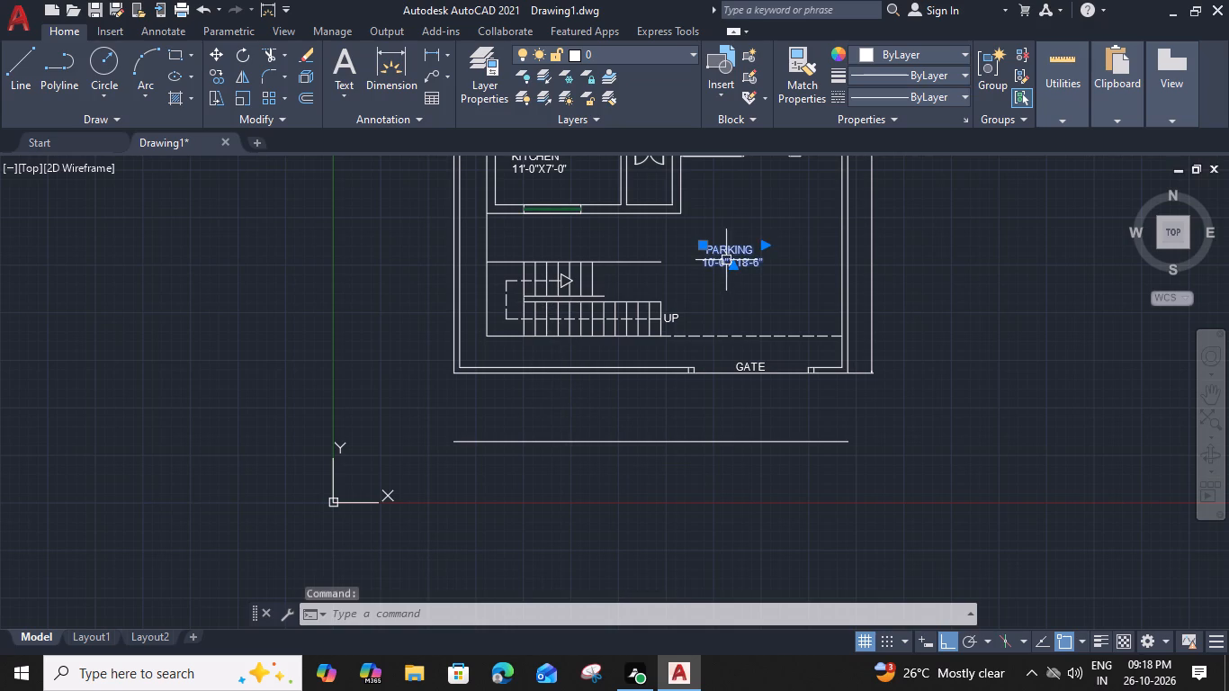
pyautogui.write('CO')
pyautogui.press('space')
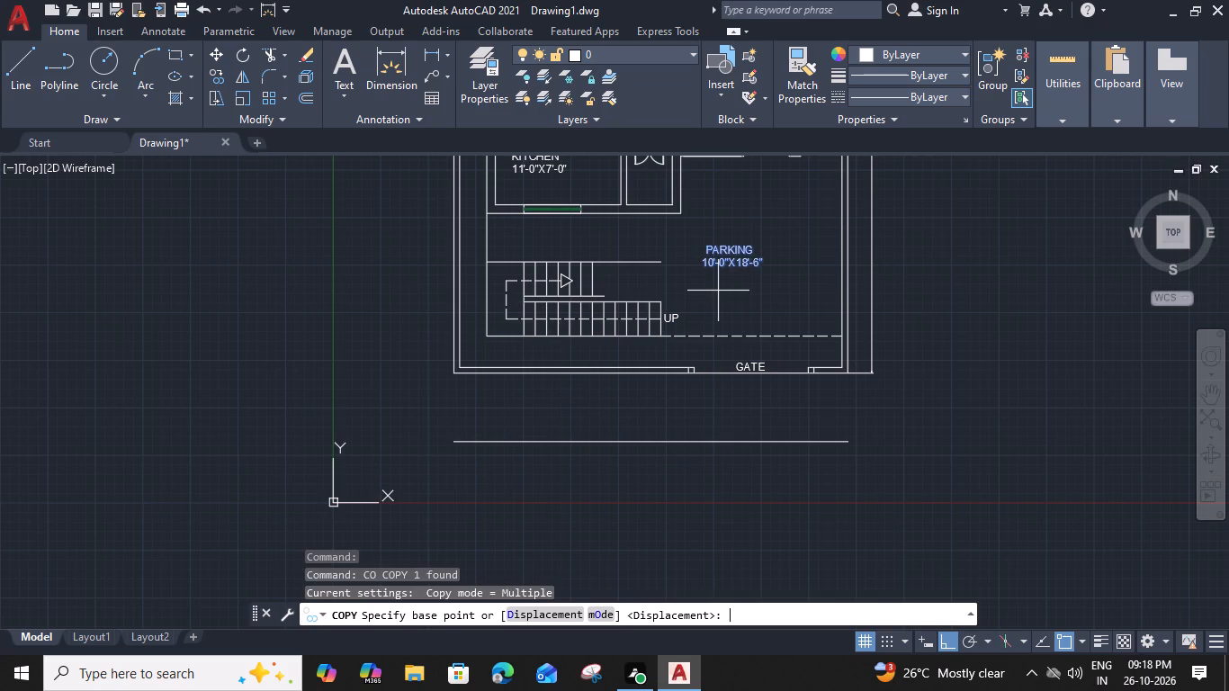
pyautogui.click(699, 267)
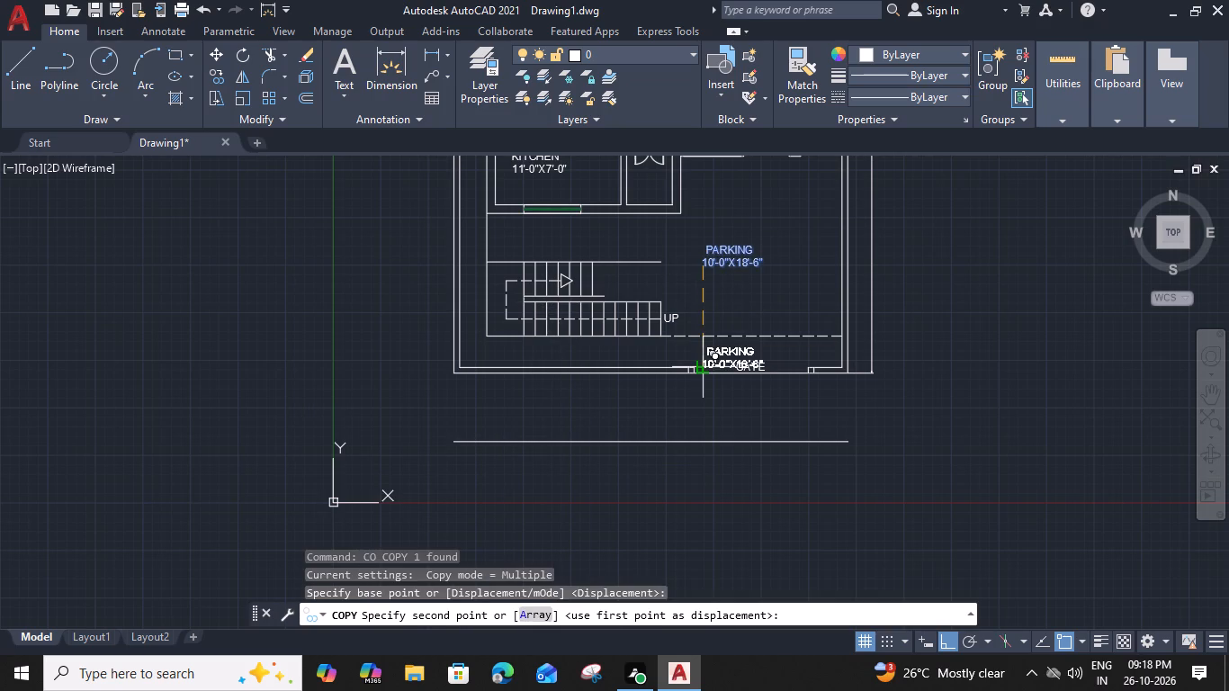
pyautogui.click(702, 413)
pyautogui.press('Escape')
# Replace the text of the PARKING copy below the gate with G.P.ROAD and narrow its text box to fit.
pyautogui.doubleClick(715, 411)
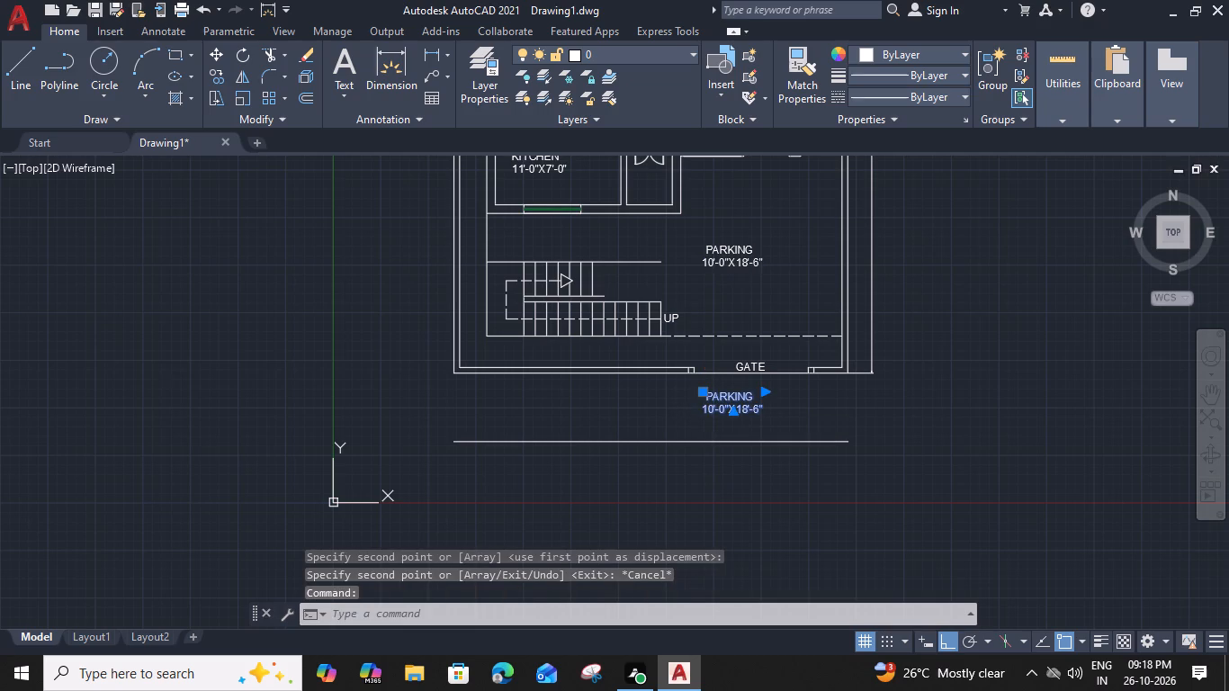
pyautogui.scroll(2, 727, 428)
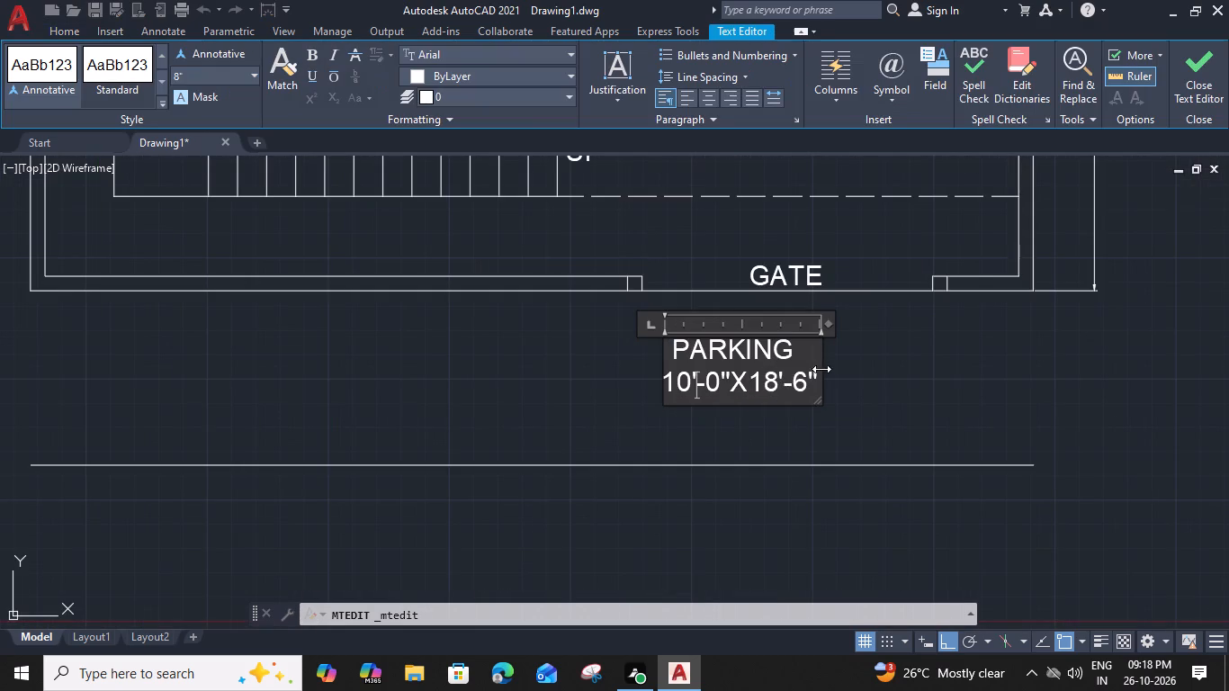
pyautogui.moveTo(822, 370); pyautogui.dragTo(931, 376)
pyautogui.moveTo(855, 381); pyautogui.dragTo(621, 347)
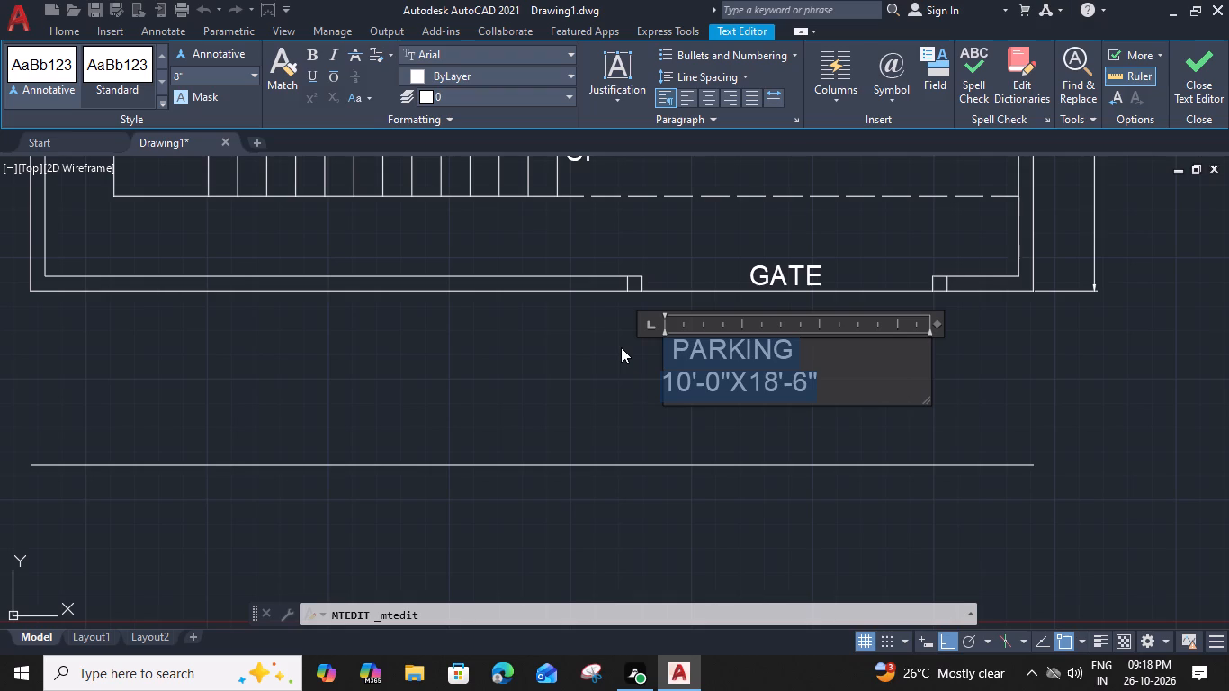
pyautogui.press('g')
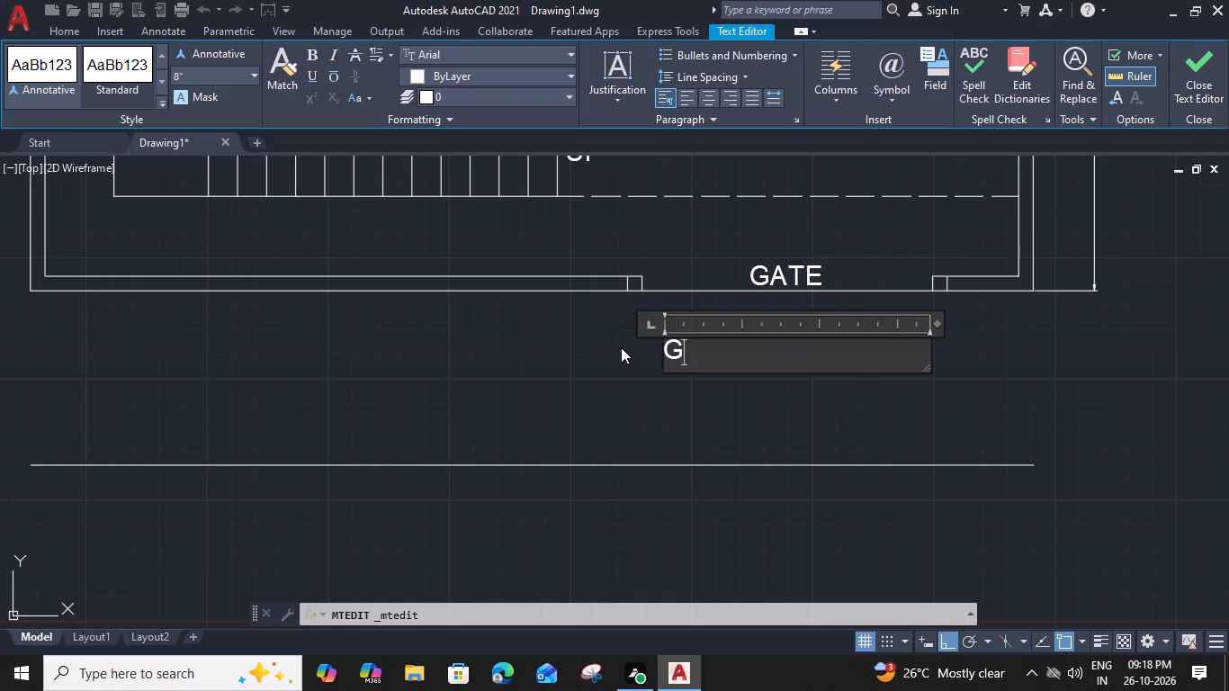
pyautogui.write('.P')
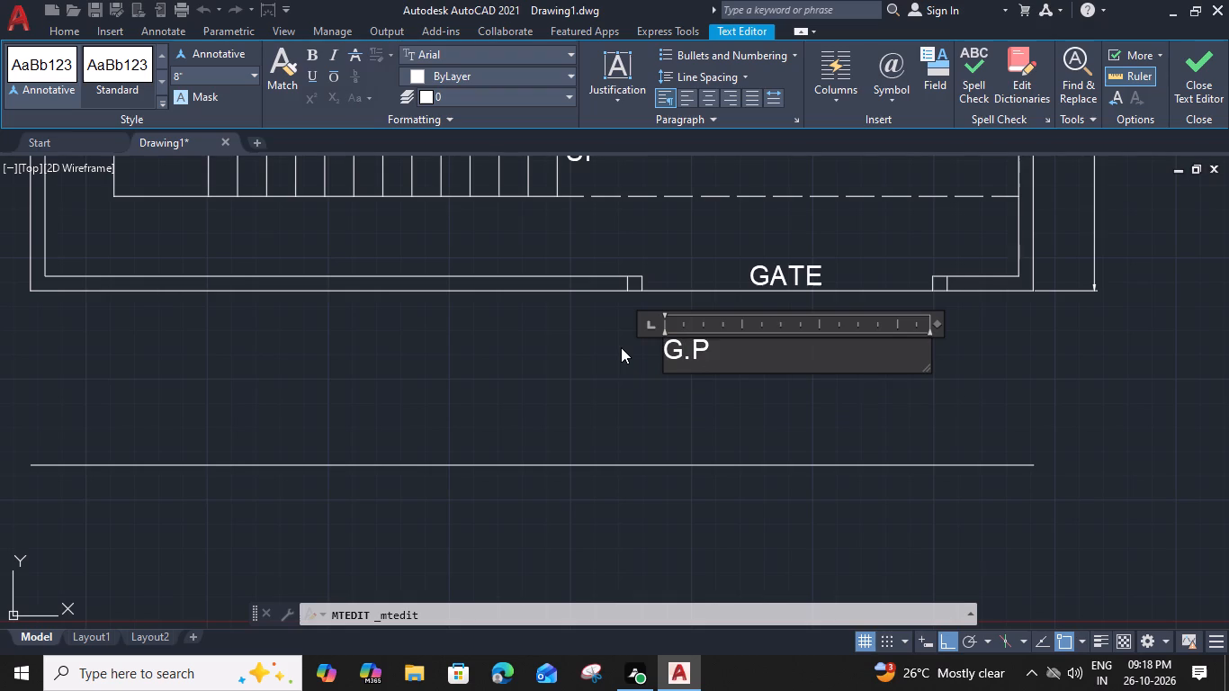
pyautogui.press('.')
pyautogui.write('RO')
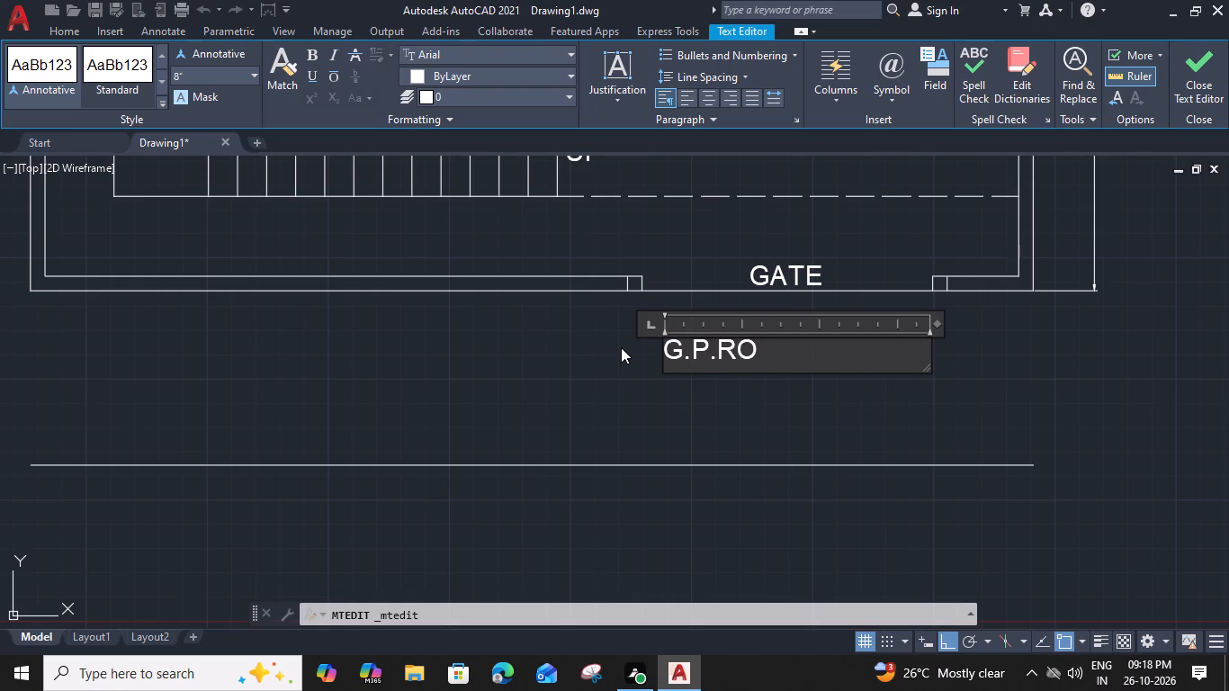
pyautogui.write('AD')
pyautogui.moveTo(936, 327); pyautogui.dragTo(810, 330)
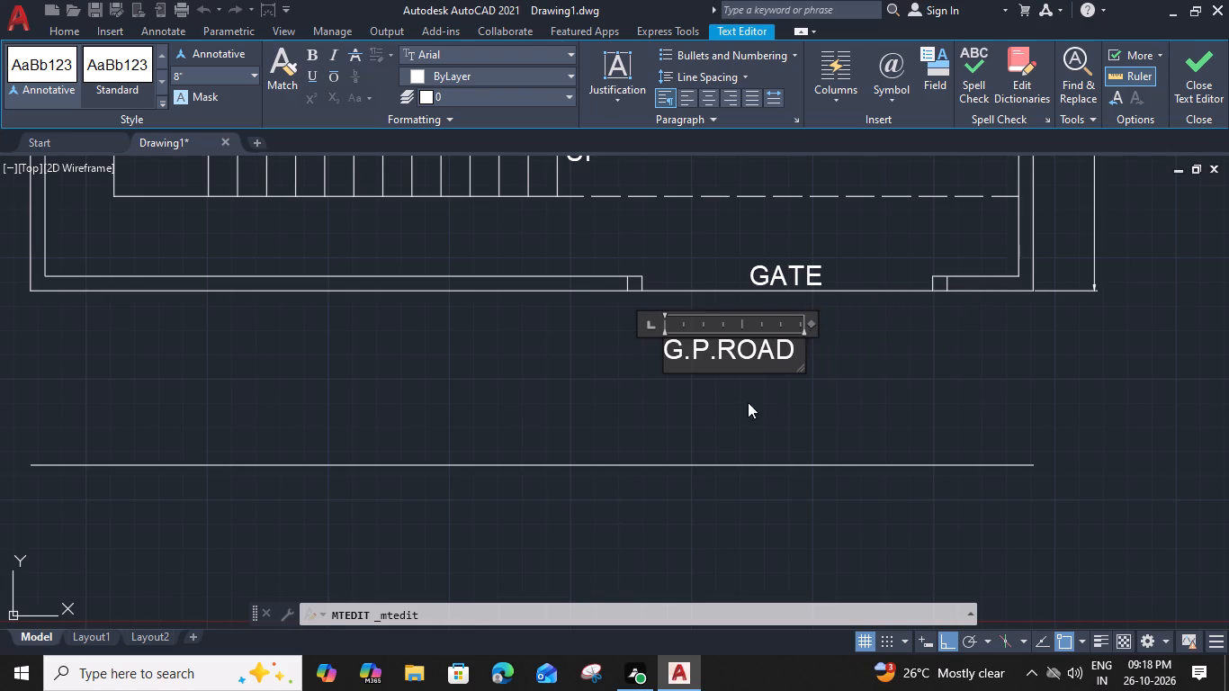
pyautogui.click(748, 402)
# Move the G.P.ROAD label down to midway between the plot boundary and the road line, and about 8' left.
pyautogui.click(674, 358)
pyautogui.write('M')
pyautogui.press('space')
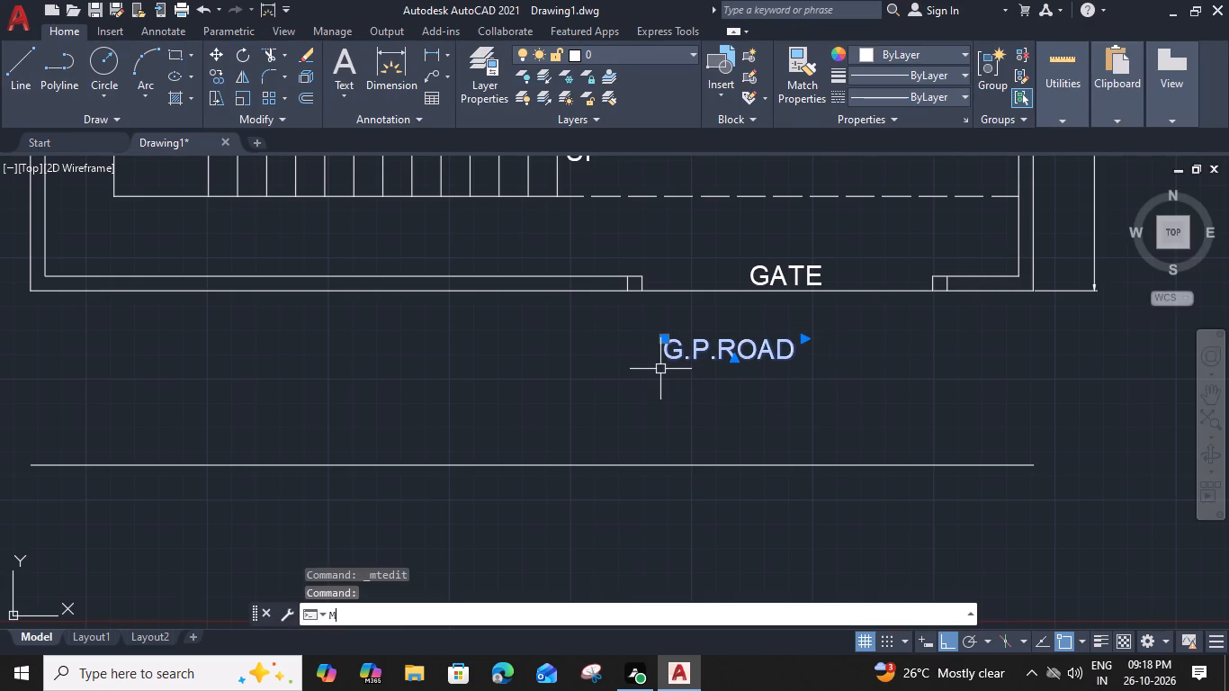
pyautogui.click(662, 361)
pyautogui.click(665, 395)
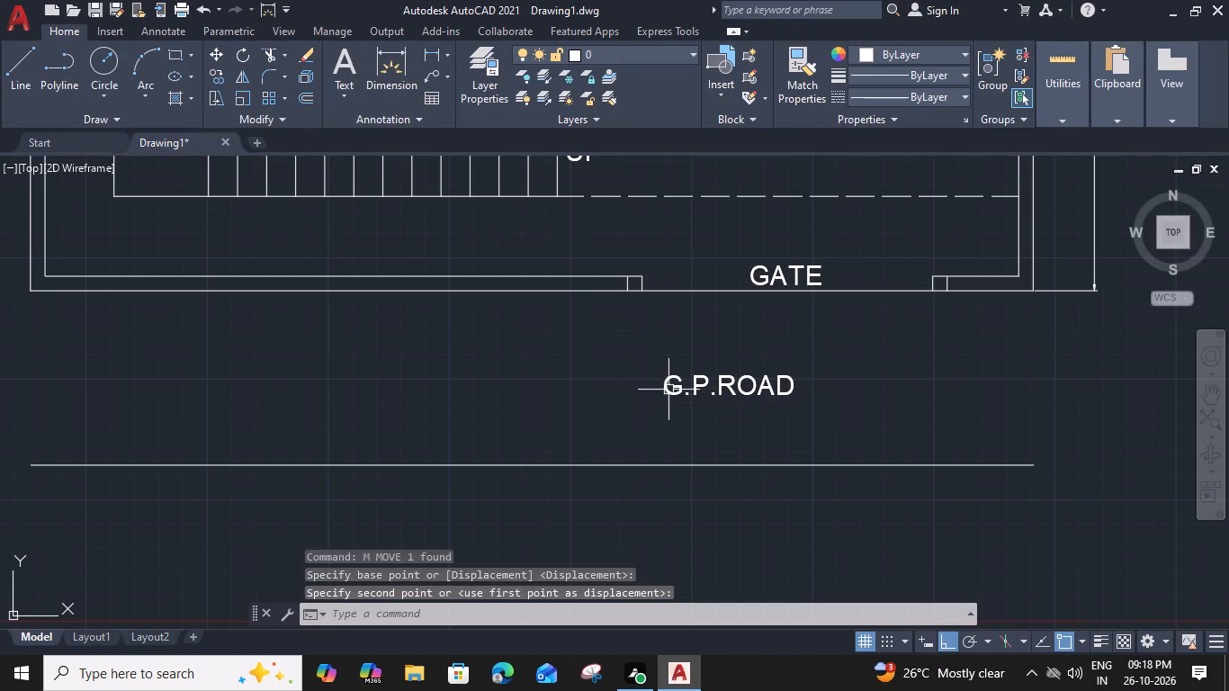
pyautogui.click(668, 389)
pyautogui.write('M')
pyautogui.press('space')
pyautogui.click(665, 397)
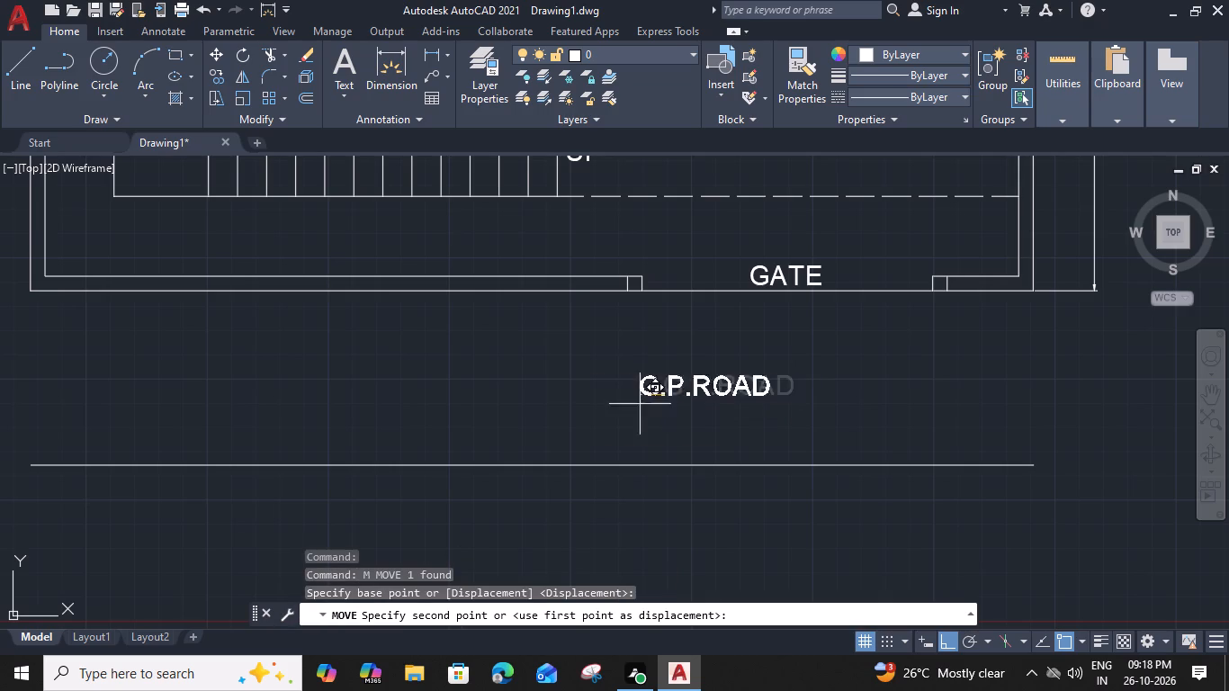
pyautogui.scroll(-3, 572, 414)
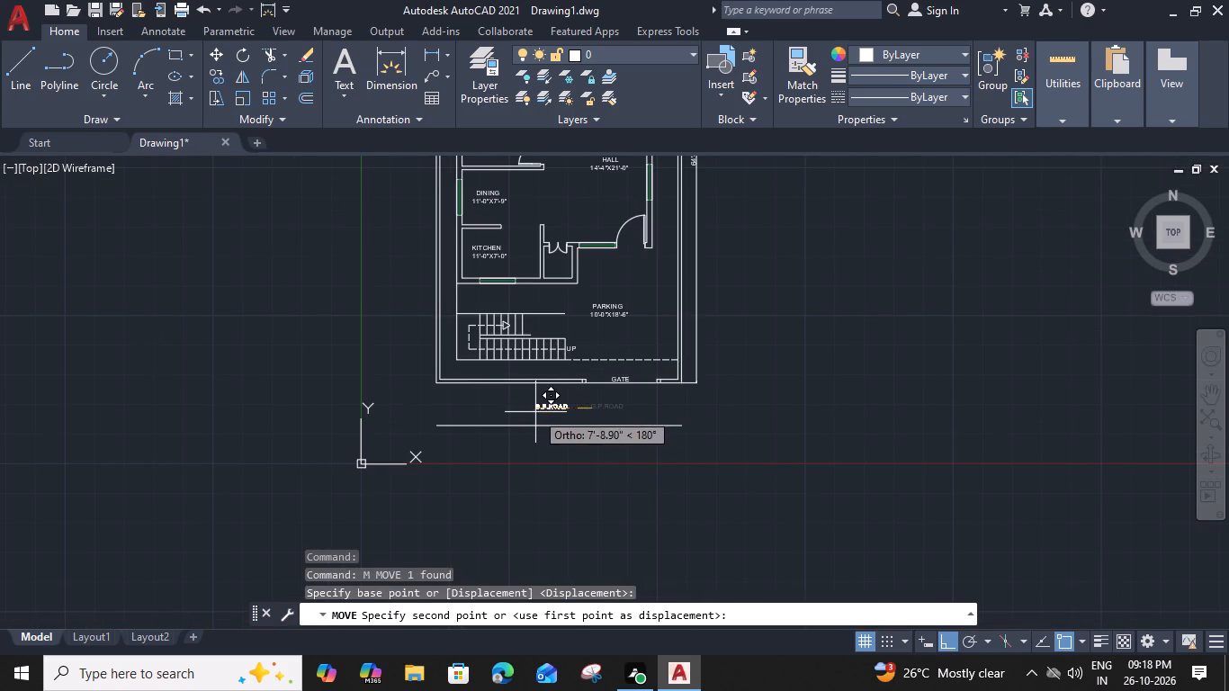
pyautogui.click(533, 413)
# Copy the G.P.ROAD label straight down to just below the road line.
pyautogui.scroll(1, 534, 415)
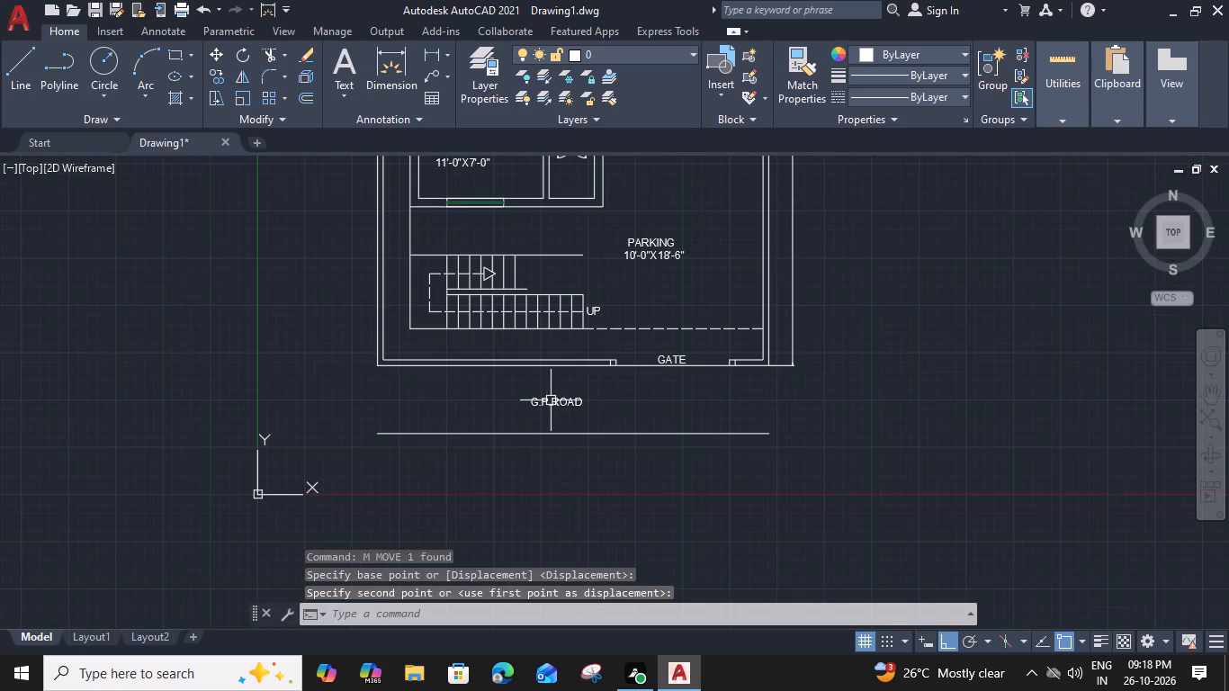
pyautogui.click(551, 400)
pyautogui.write('CO')
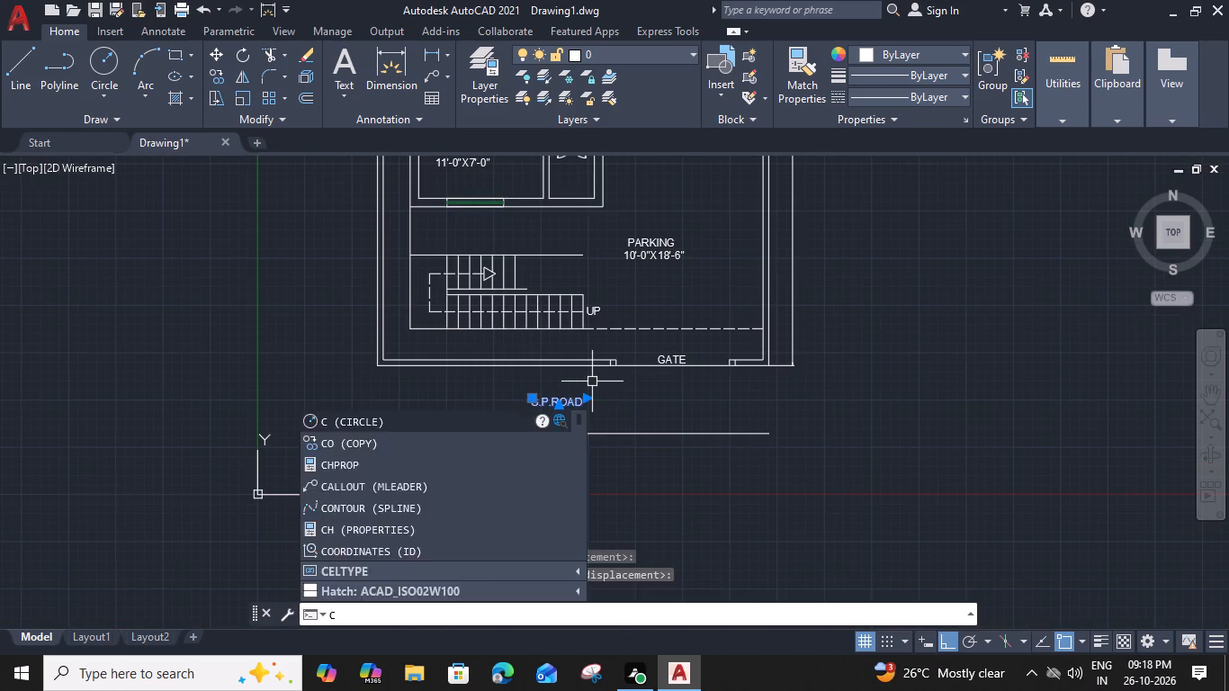
pyautogui.press('space')
pyautogui.click(529, 408)
pyautogui.click(532, 455)
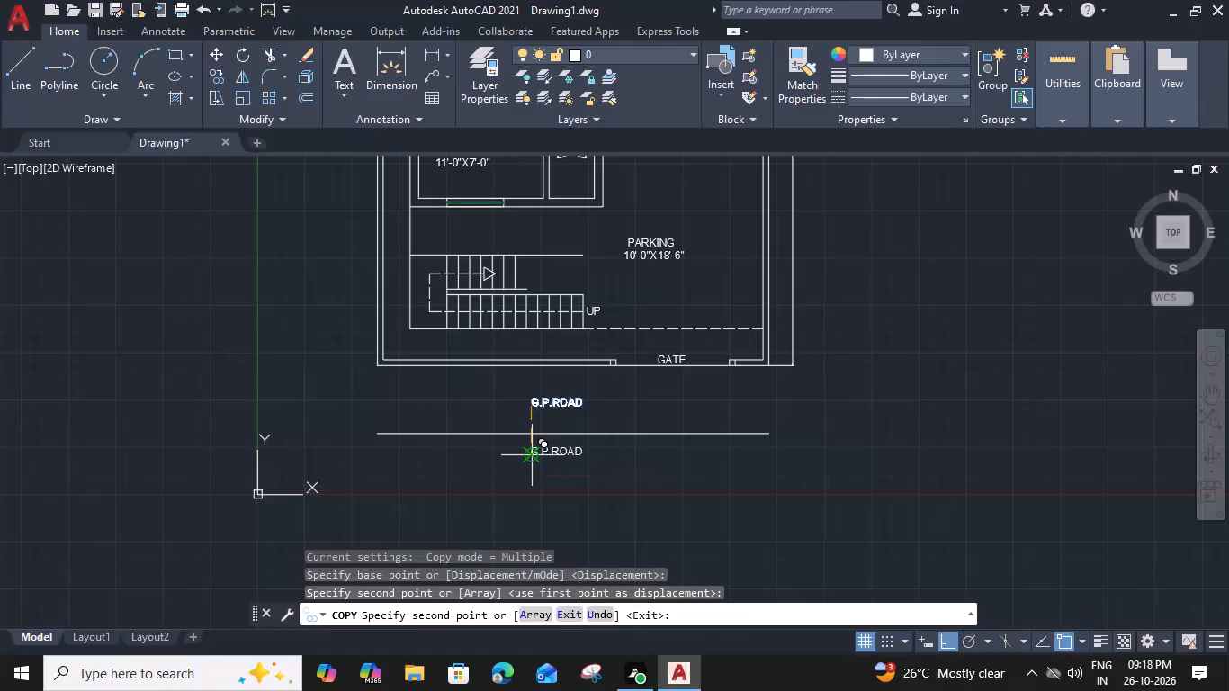
pyautogui.press('Escape')
# Widen the text box of the lower G.P.ROAD copy and set its text height to 1'.
pyautogui.scroll(2, 551, 446)
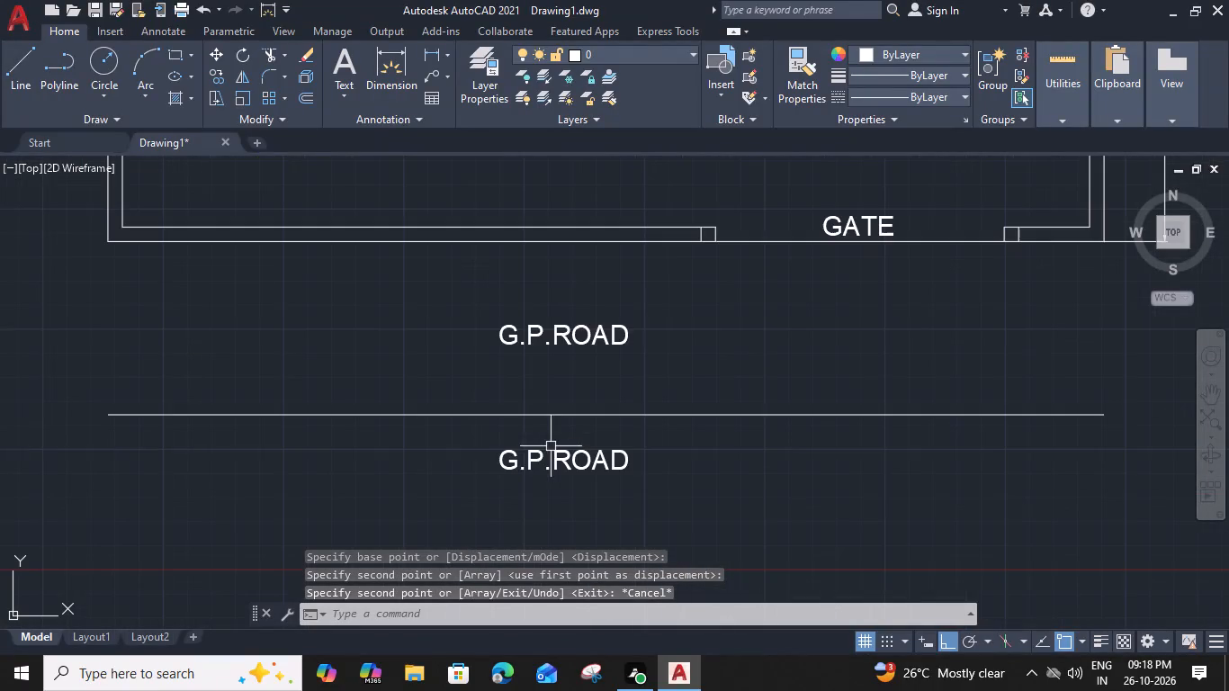
pyautogui.doubleClick(550, 454)
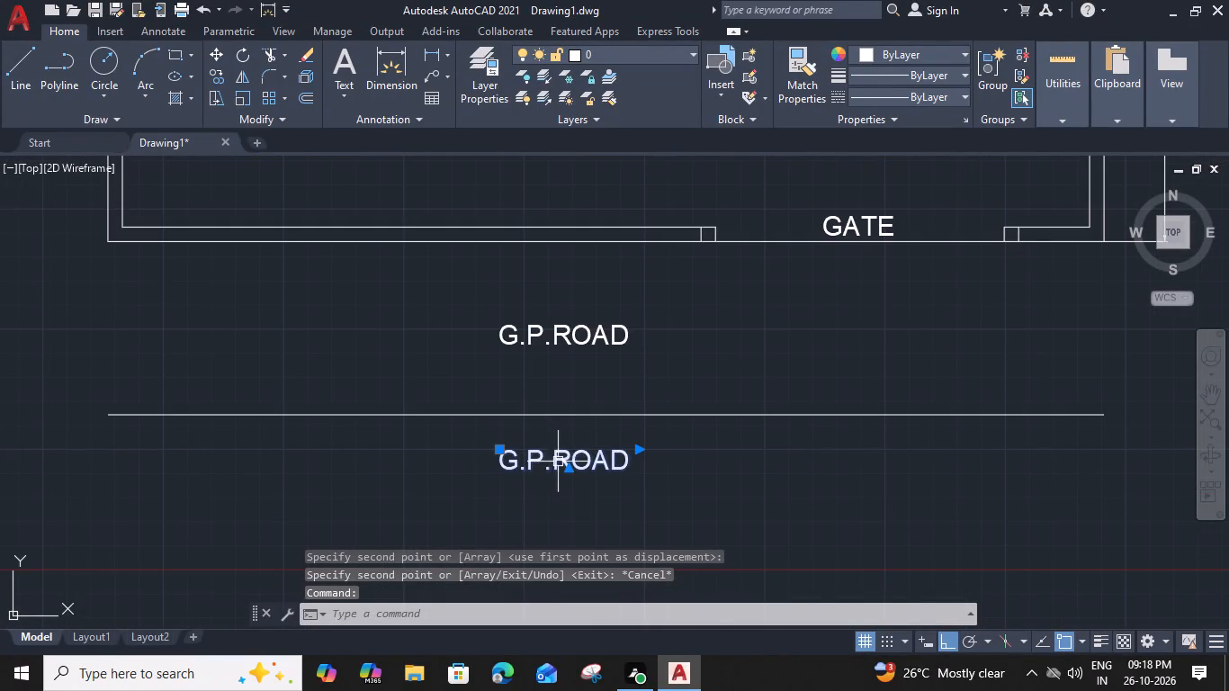
pyautogui.doubleClick(581, 455)
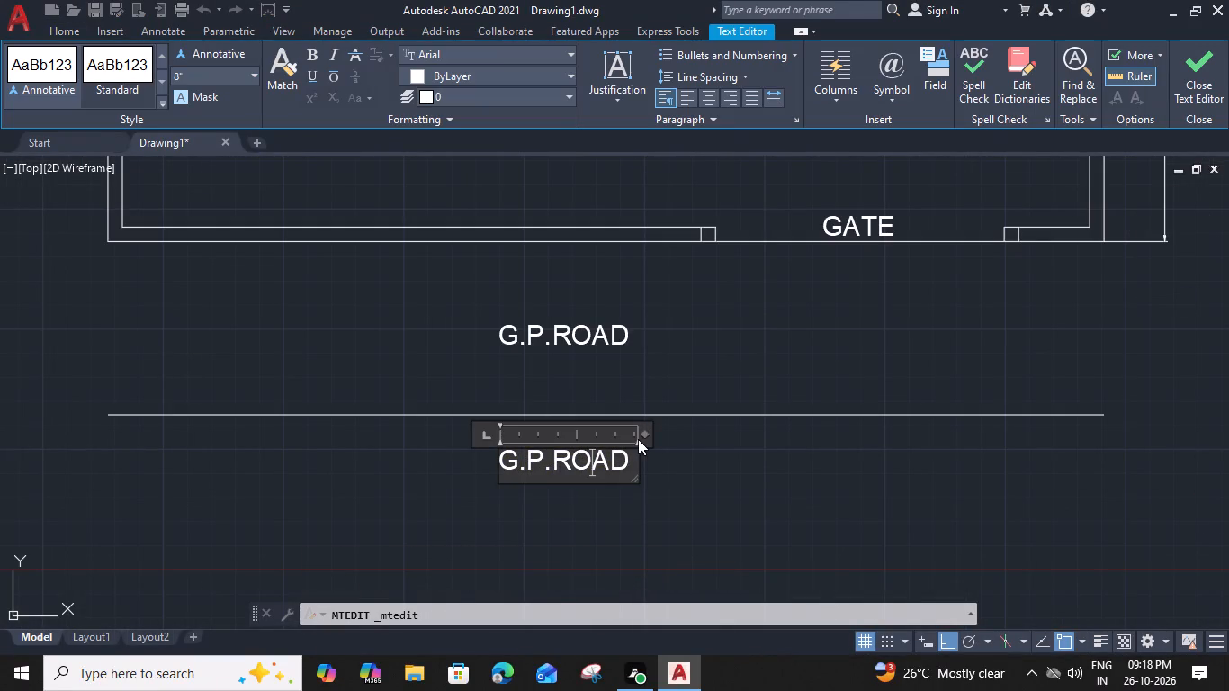
pyautogui.moveTo(645, 434); pyautogui.dragTo(1004, 444)
pyautogui.moveTo(633, 462); pyautogui.dragTo(419, 463)
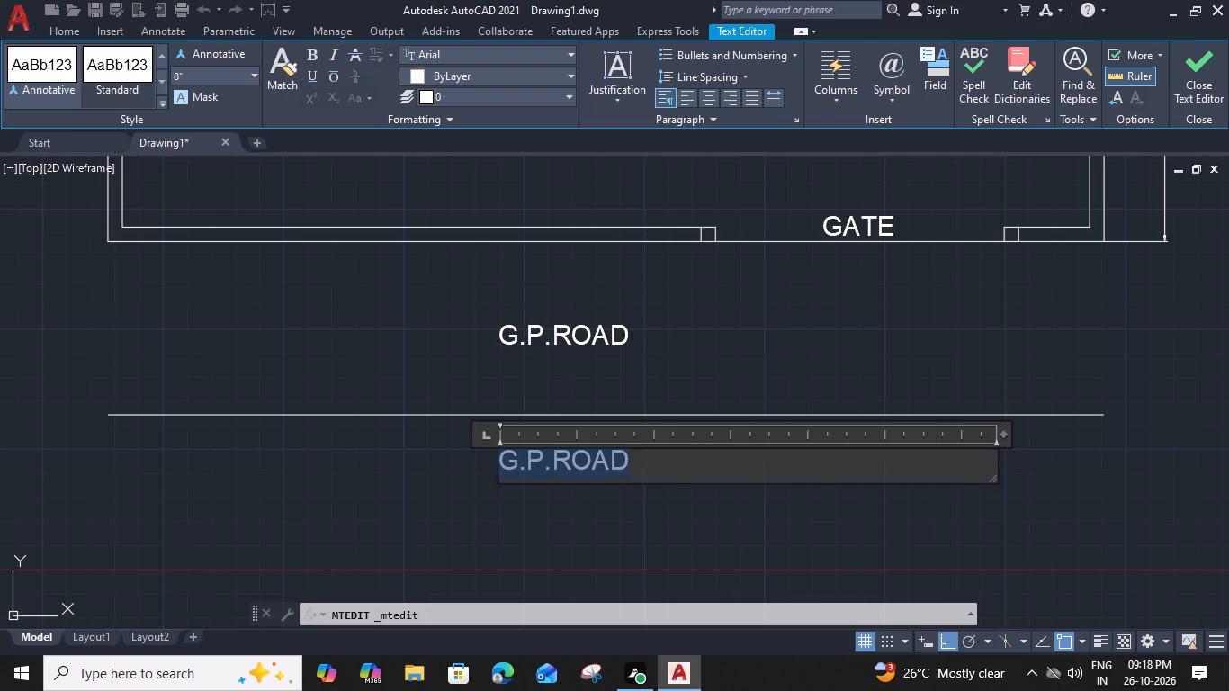
pyautogui.moveTo(419, 463); pyautogui.dragTo(392, 431)
pyautogui.click(193, 76)
pyautogui.press('1')
pyautogui.press("'")
pyautogui.press('Return')
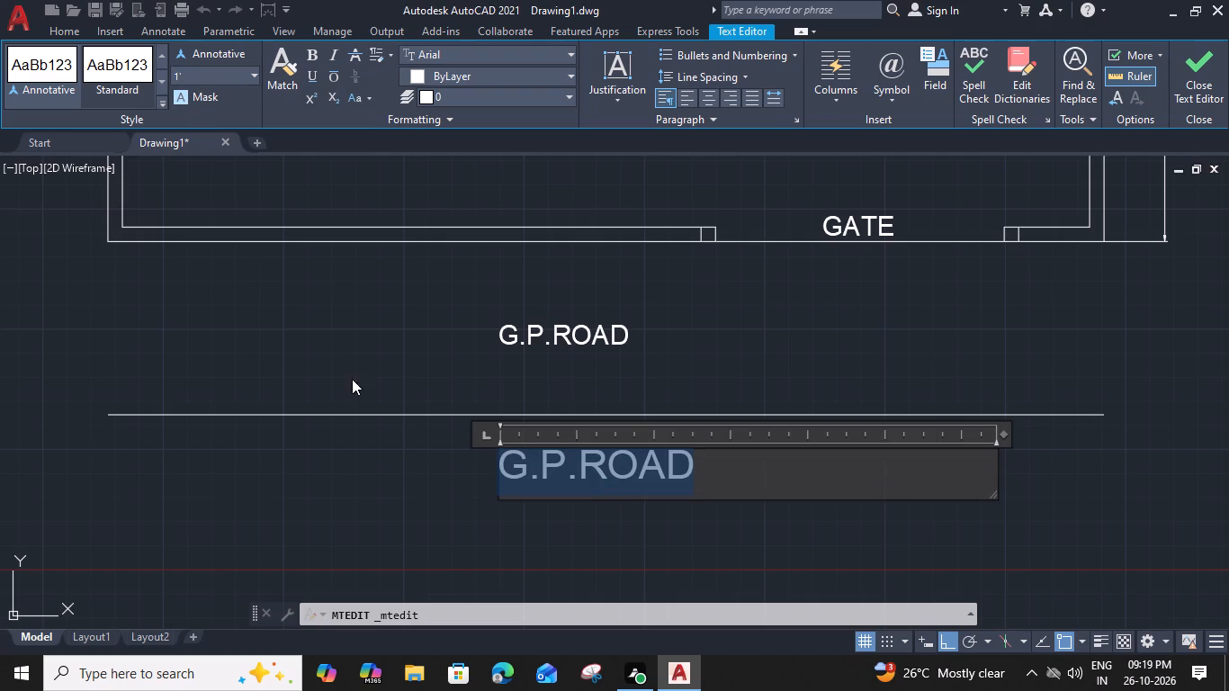
# Replace the enlarged copy's text with GROUND FLOOR PLAN and narrow its text box to fit.
pyautogui.moveTo(345, 449); pyautogui.dragTo(387, 364, button='middle')
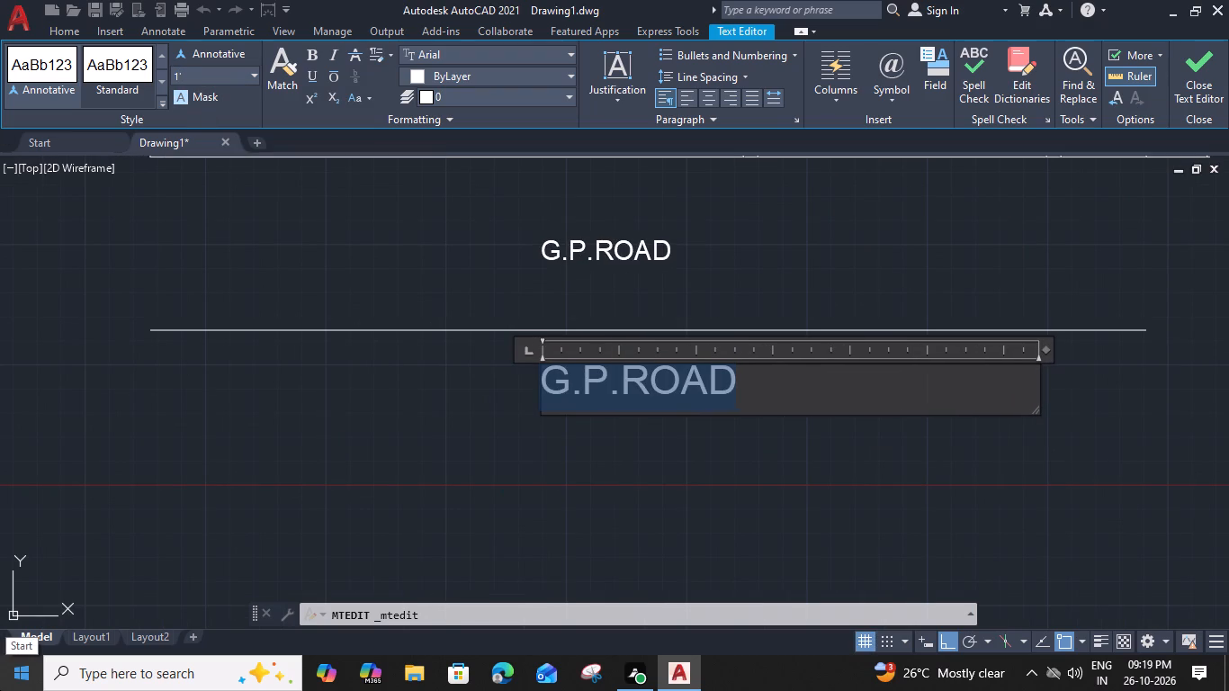
pyautogui.write('GROU')
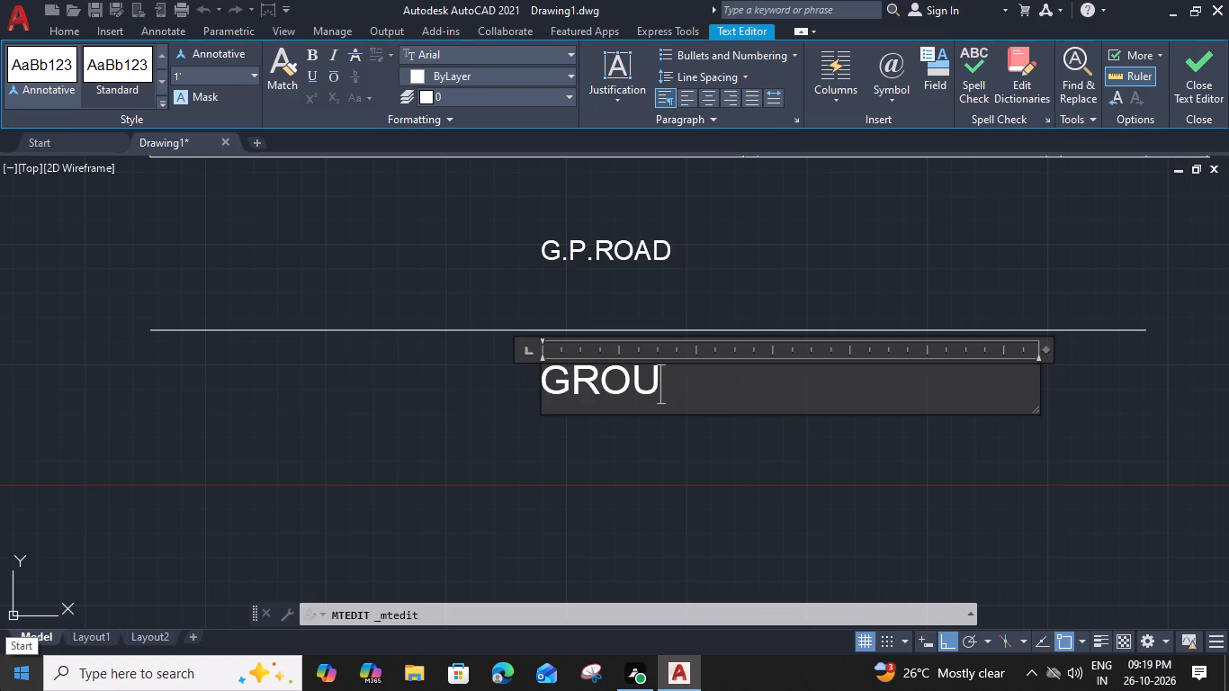
pyautogui.press('n')
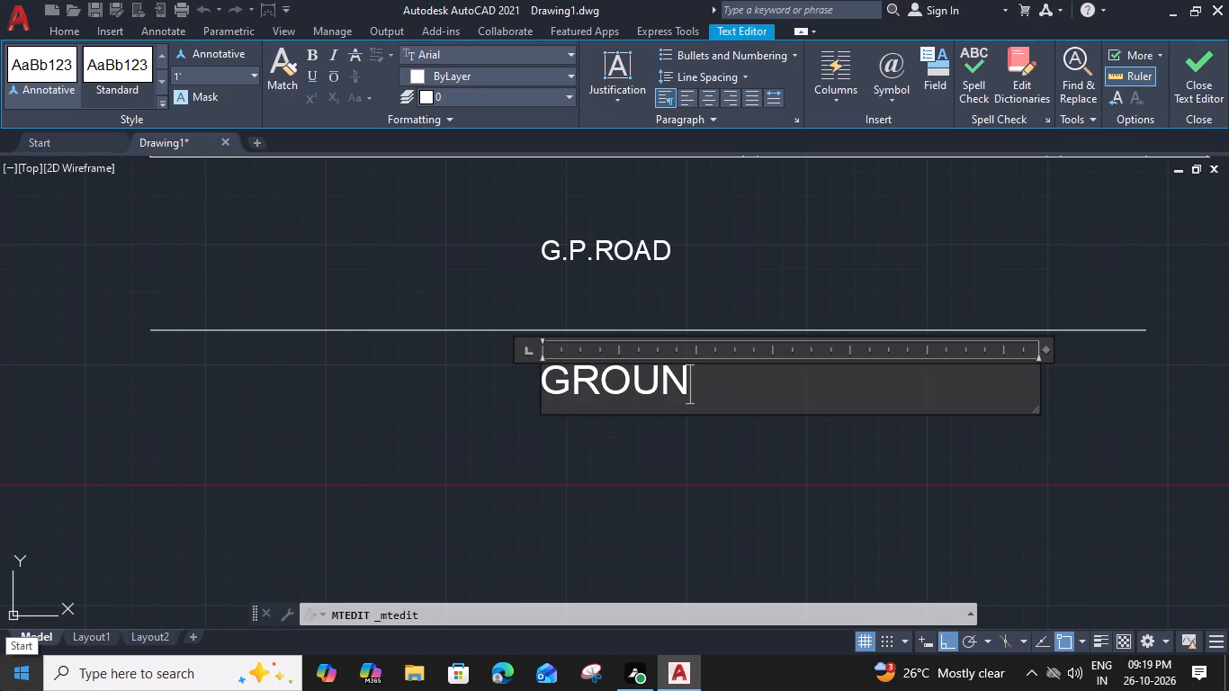
pyautogui.write('D FLOOR')
pyautogui.press('space')
pyautogui.write('PLAN')
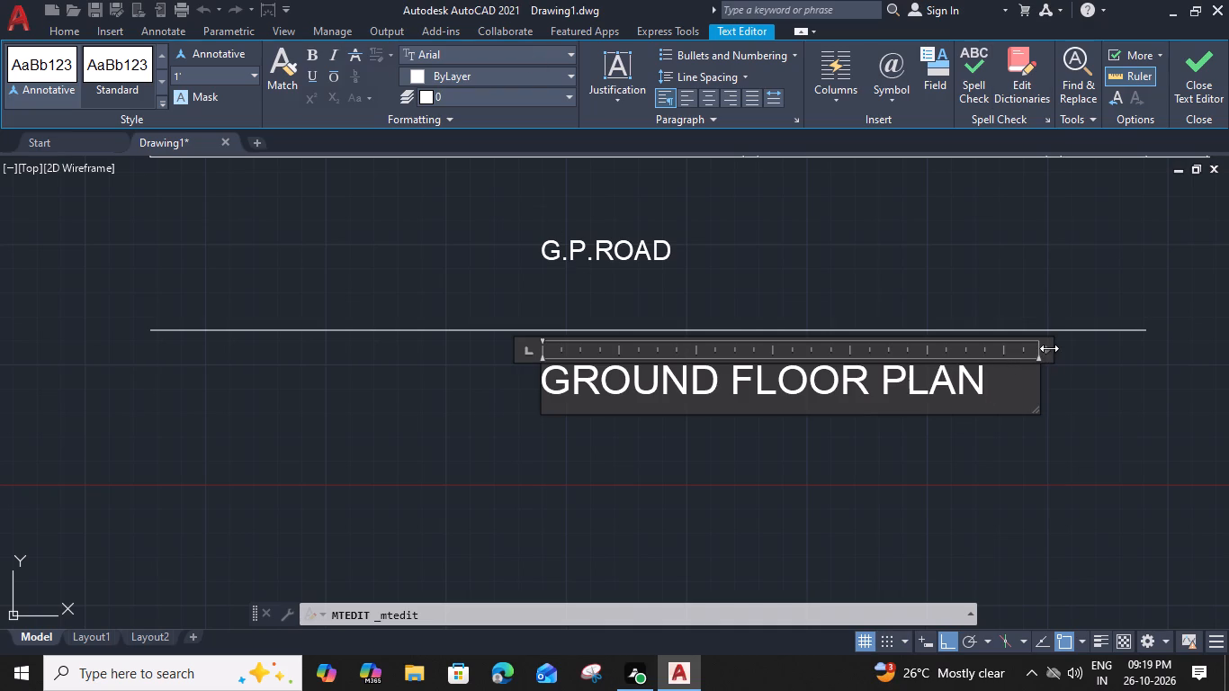
pyautogui.moveTo(1049, 349); pyautogui.dragTo(1000, 350)
pyautogui.click(773, 467)
# Move the GROUND FLOOR PLAN title left so it sits roughly centred beneath the road line.
pyautogui.scroll(-1, 647, 461)
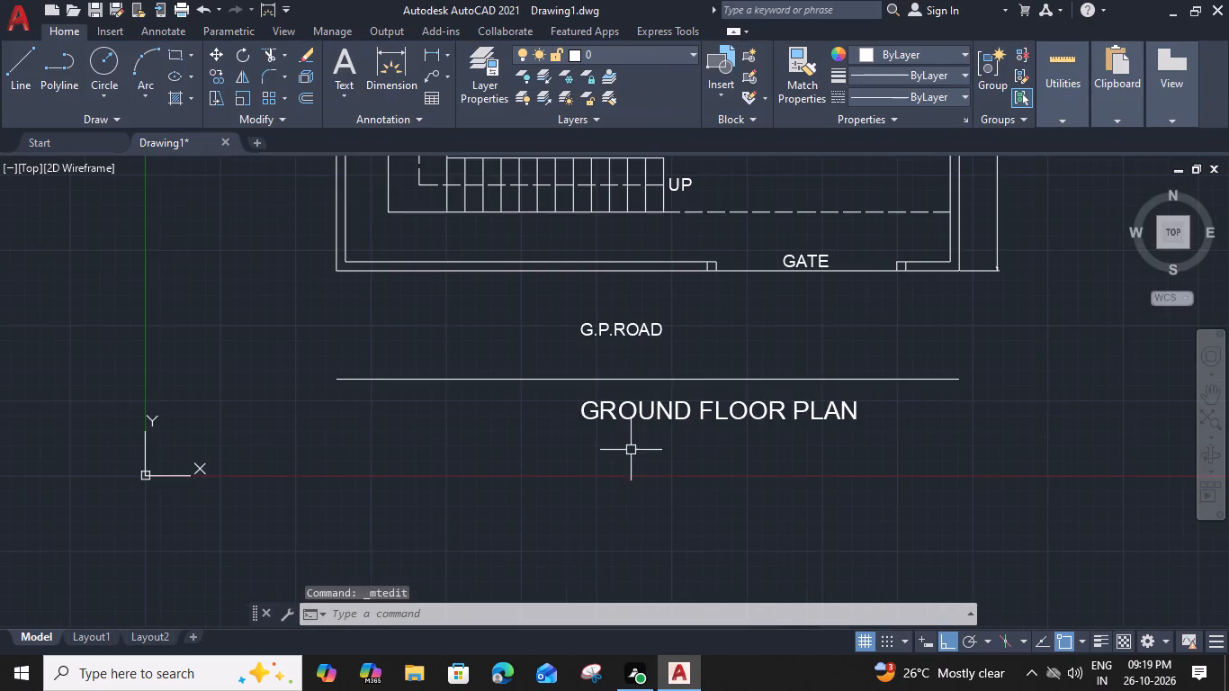
pyautogui.moveTo(631, 450); pyautogui.dragTo(671, 418, button='middle')
pyautogui.click(632, 380)
pyautogui.write('M')
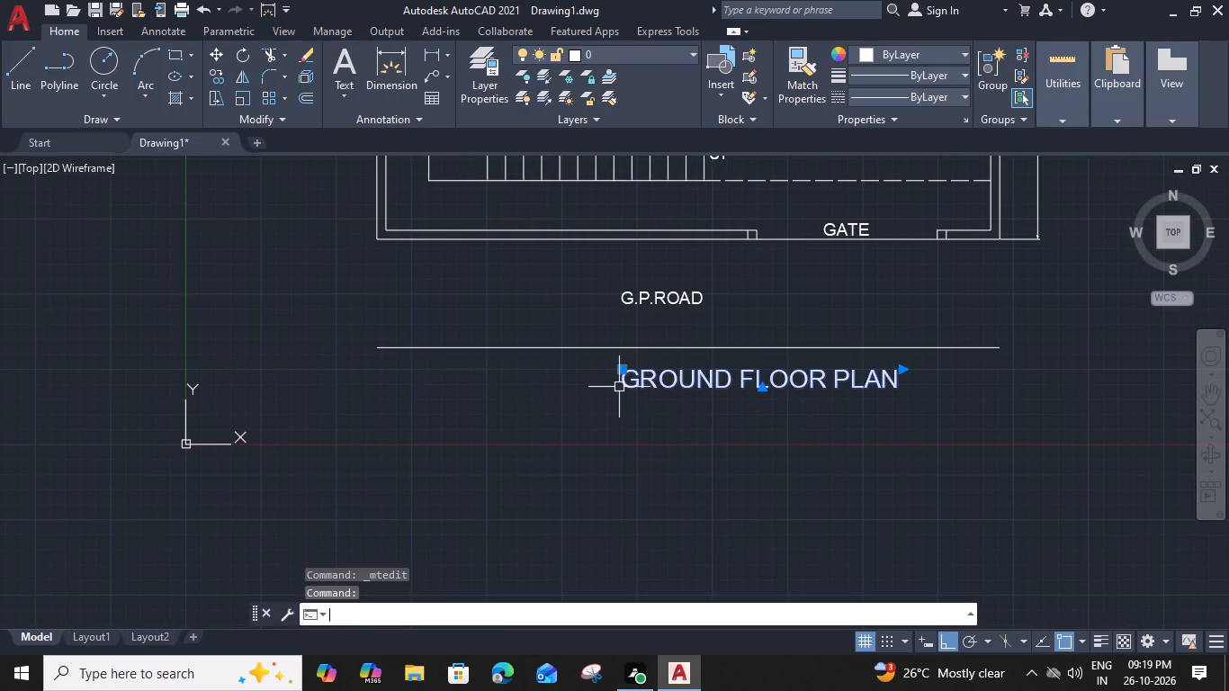
pyautogui.press('space')
pyautogui.click(616, 390)
pyautogui.click(558, 396)
# Stretch the road line's left end horizontally outward past the plot's left edge.
pyautogui.moveTo(433, 399); pyautogui.dragTo(450, 402, button='middle')
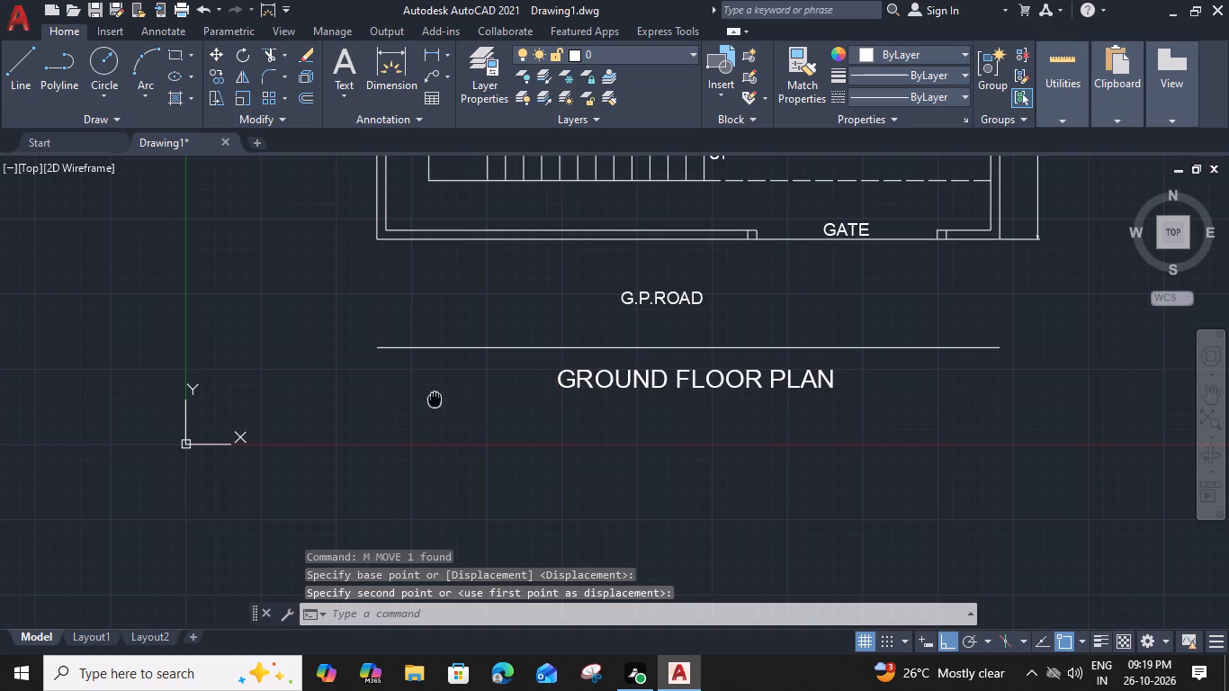
pyautogui.moveTo(450, 402); pyautogui.dragTo(599, 462, button='middle')
pyautogui.click(577, 408)
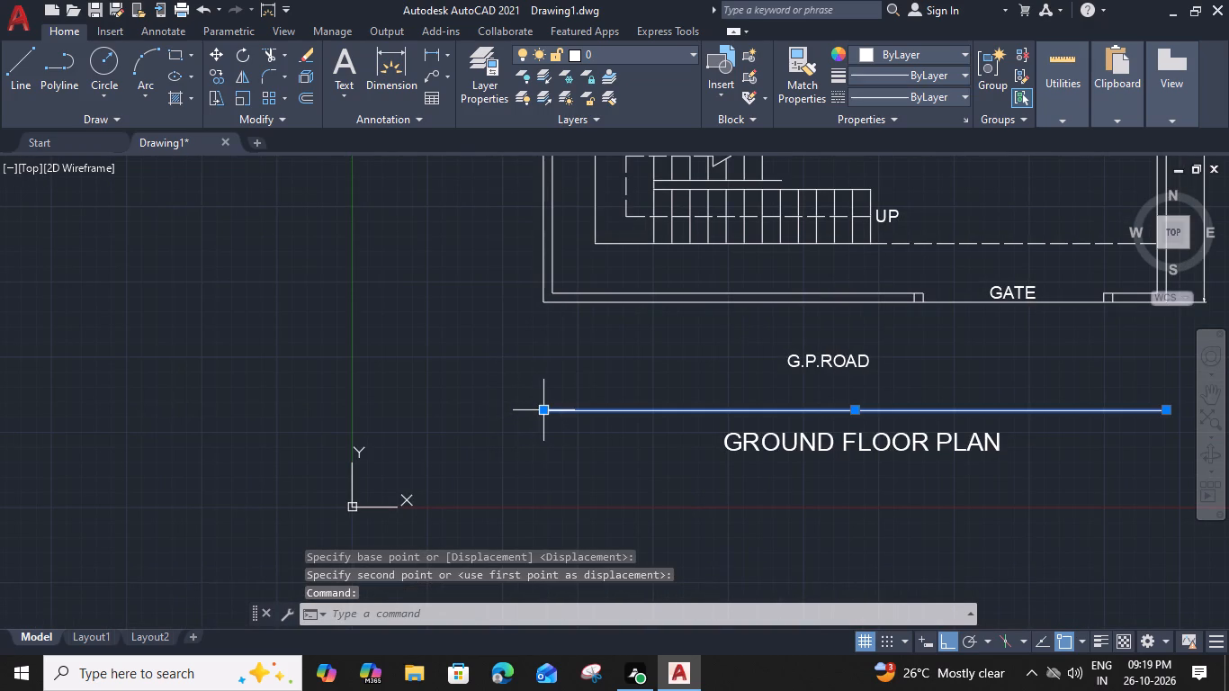
pyautogui.click(544, 412)
pyautogui.click(471, 408)
# Stretch the road line's right end horizontally outward past the plot's right edge.
pyautogui.scroll(-1, 596, 399)
pyautogui.moveTo(611, 394); pyautogui.dragTo(571, 394, button='middle')
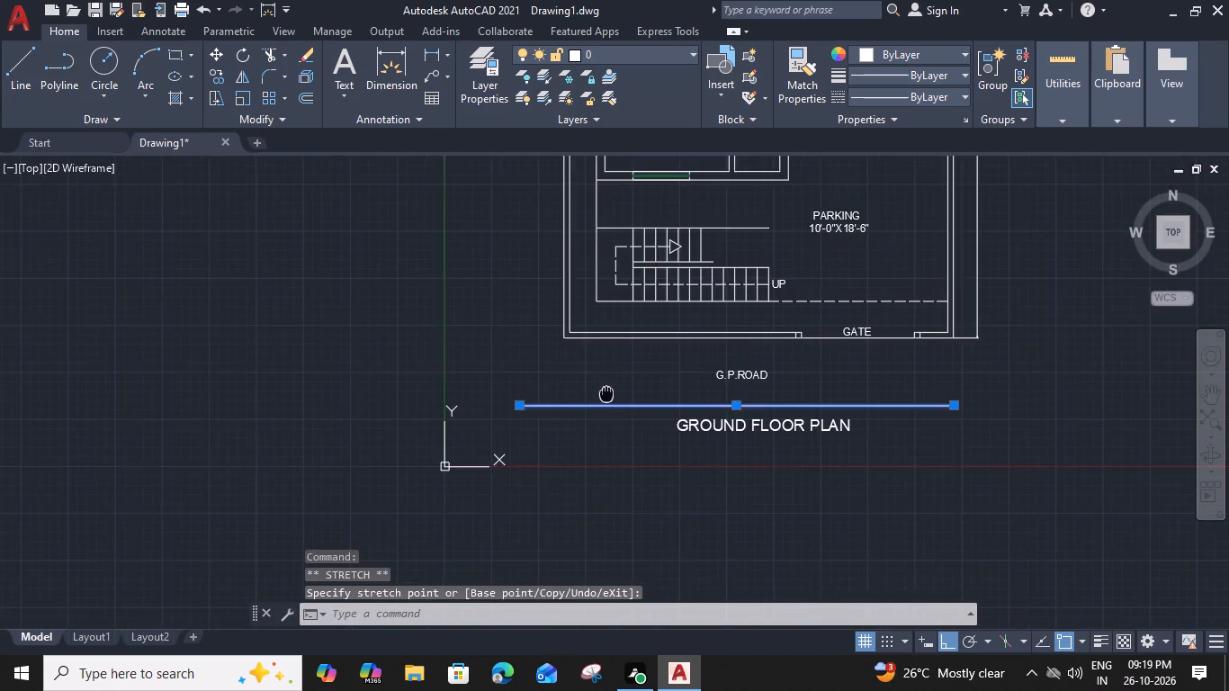
pyautogui.moveTo(571, 394); pyautogui.dragTo(413, 391, button='middle')
pyautogui.click(756, 402)
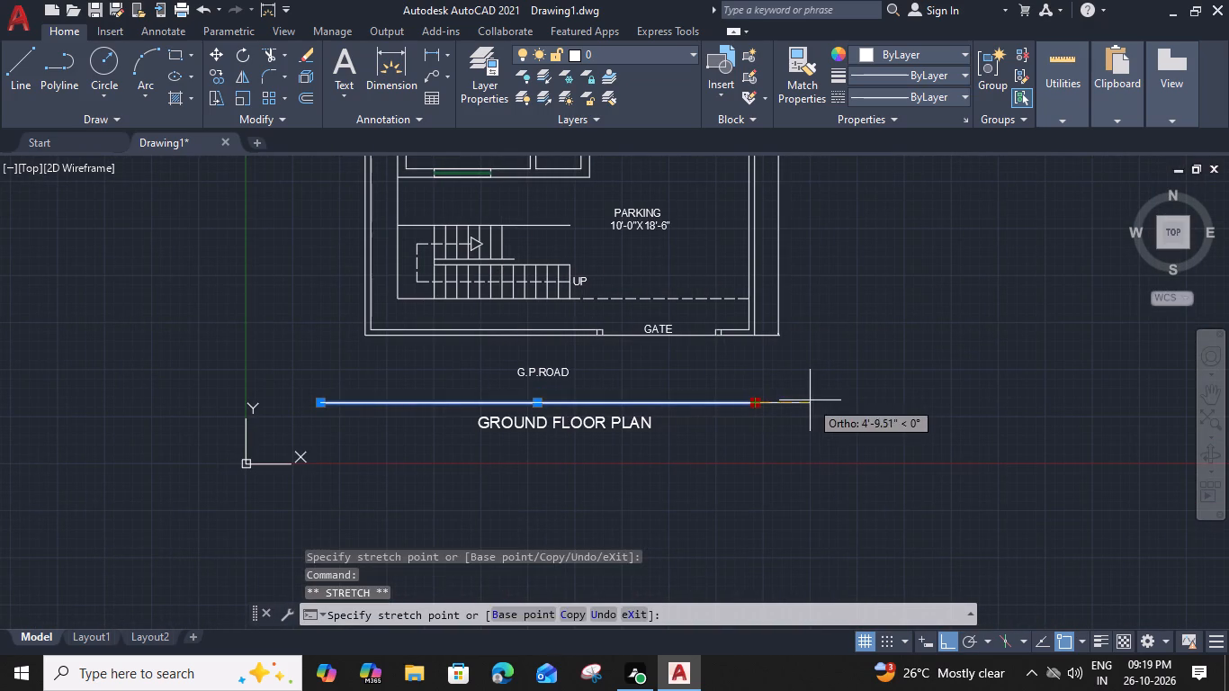
pyautogui.click(819, 402)
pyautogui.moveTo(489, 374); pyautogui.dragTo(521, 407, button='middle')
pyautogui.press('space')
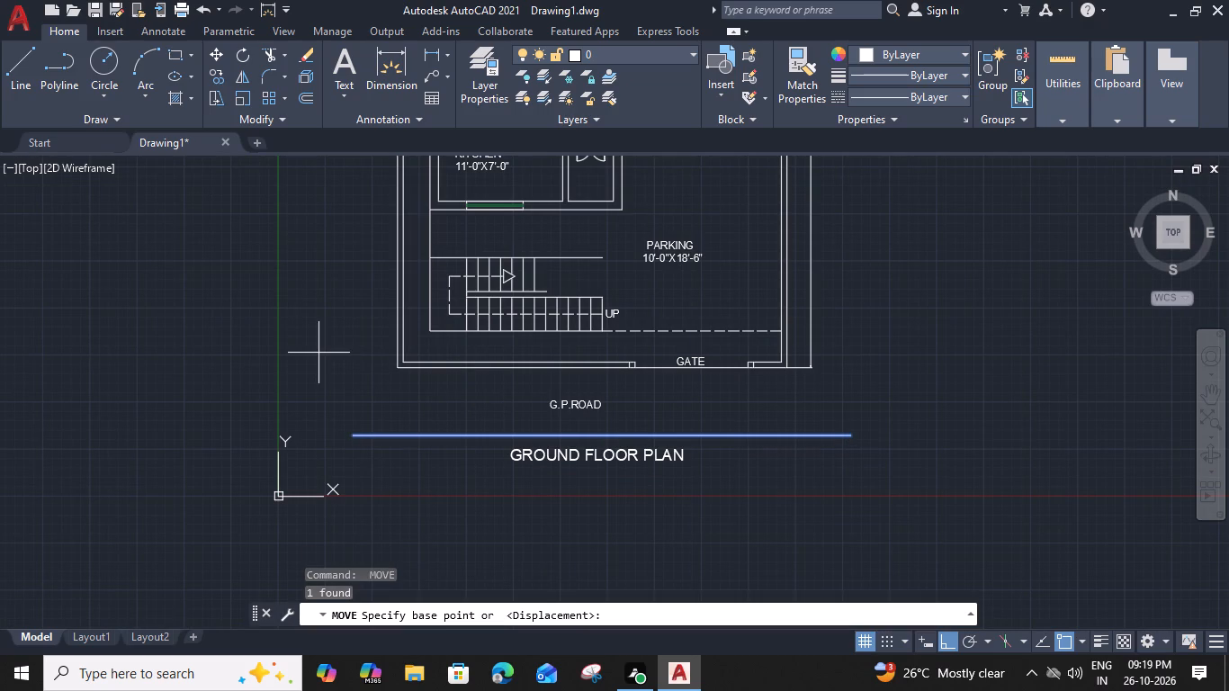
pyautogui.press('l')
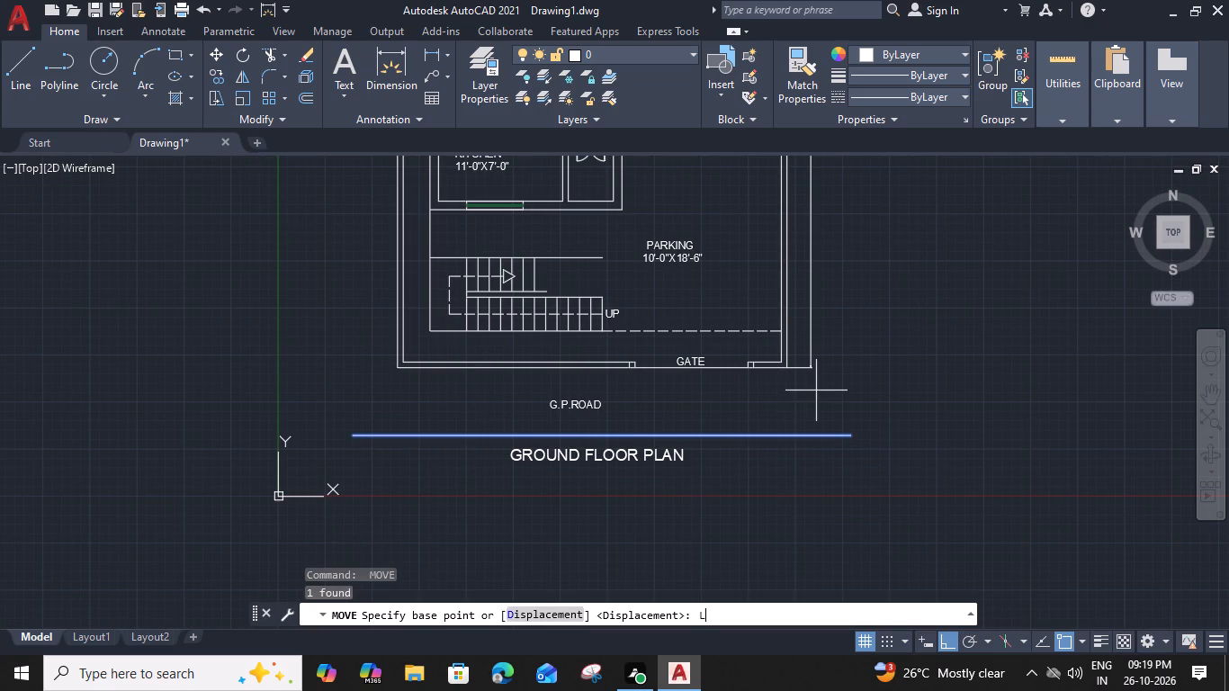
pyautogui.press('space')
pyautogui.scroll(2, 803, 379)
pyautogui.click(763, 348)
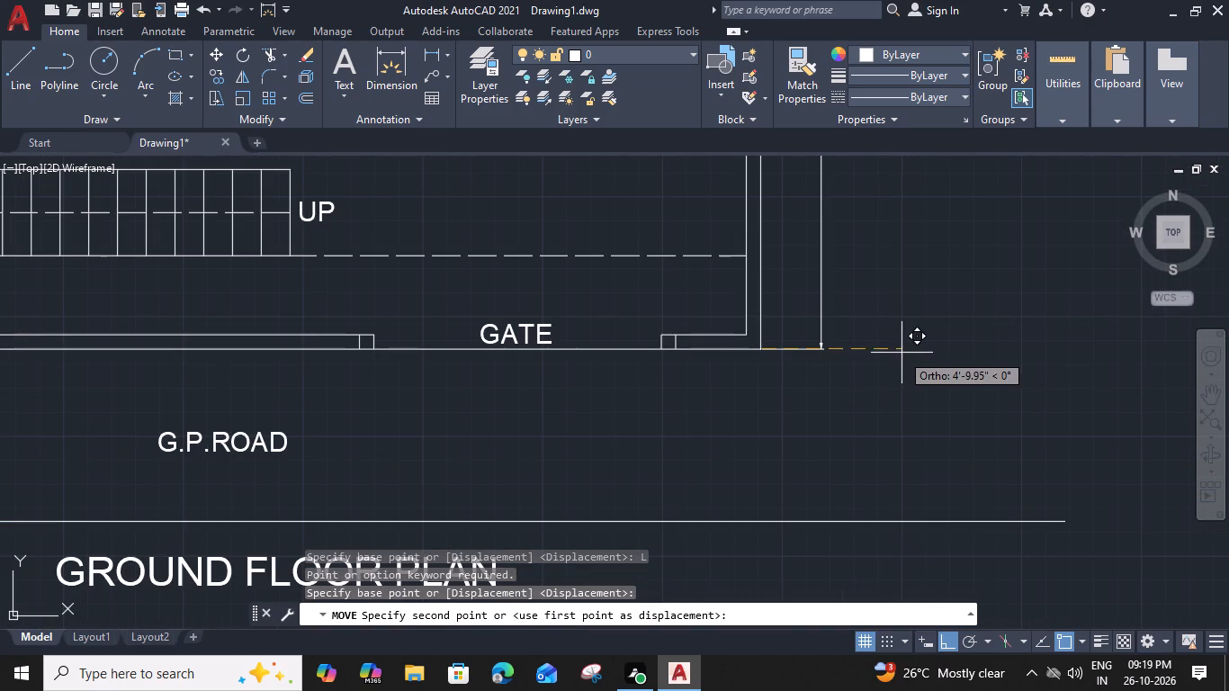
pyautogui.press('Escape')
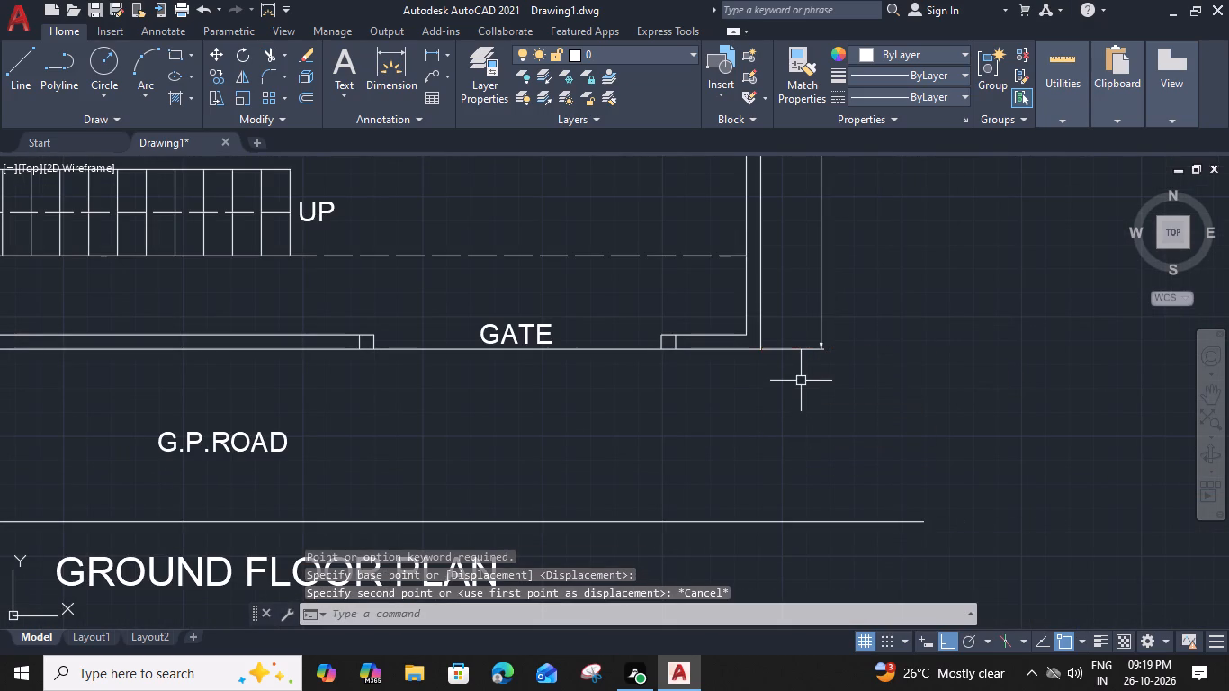
# Draw a horizontal line outward from the plot boundary's lower-right corner, ending roughly above the road line's right end.
pyautogui.write('L')
pyautogui.press('space')
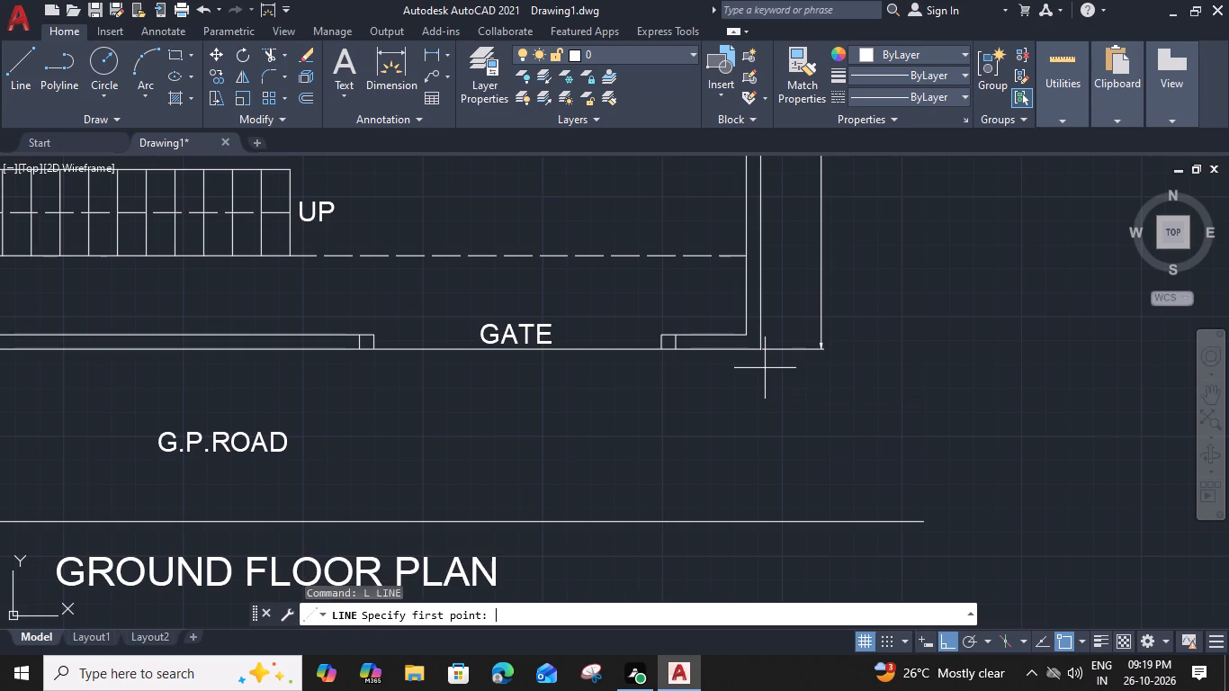
pyautogui.click(756, 350)
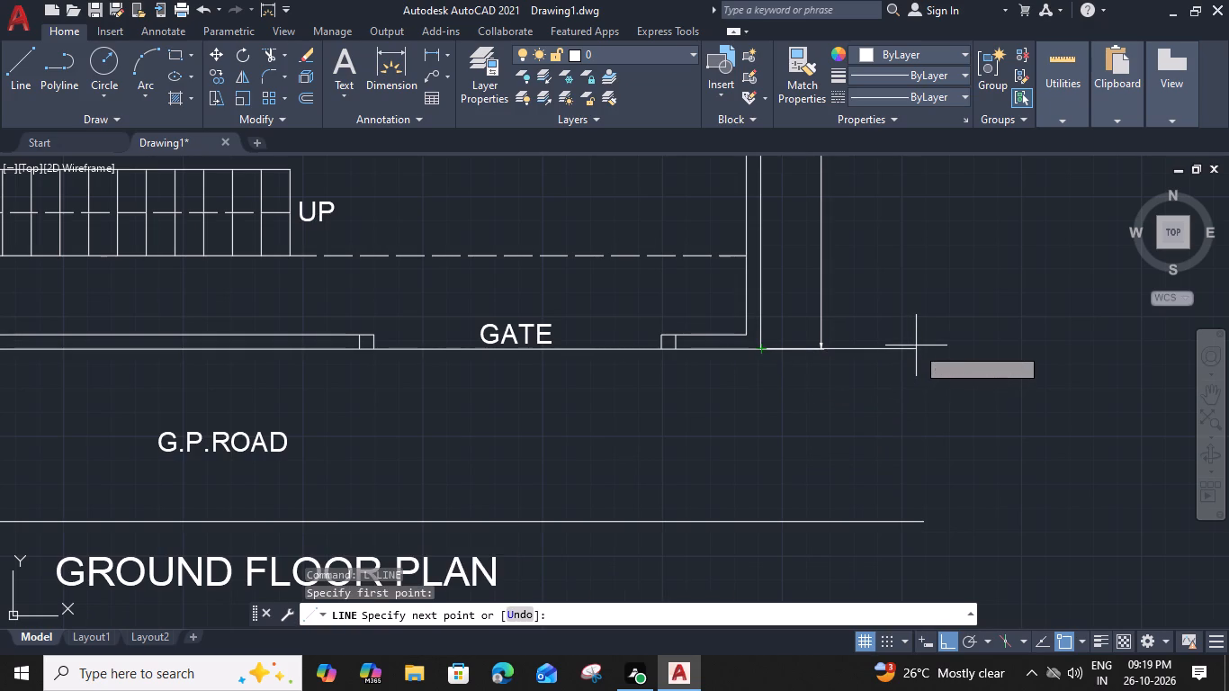
pyautogui.click(916, 345)
pyautogui.press('space')
# Draw a horizontal line about 5'-3" long outward from the plot boundary's lower-left corner.
pyautogui.scroll(-2, 597, 400)
pyautogui.moveTo(570, 407); pyautogui.dragTo(861, 406, button='middle')
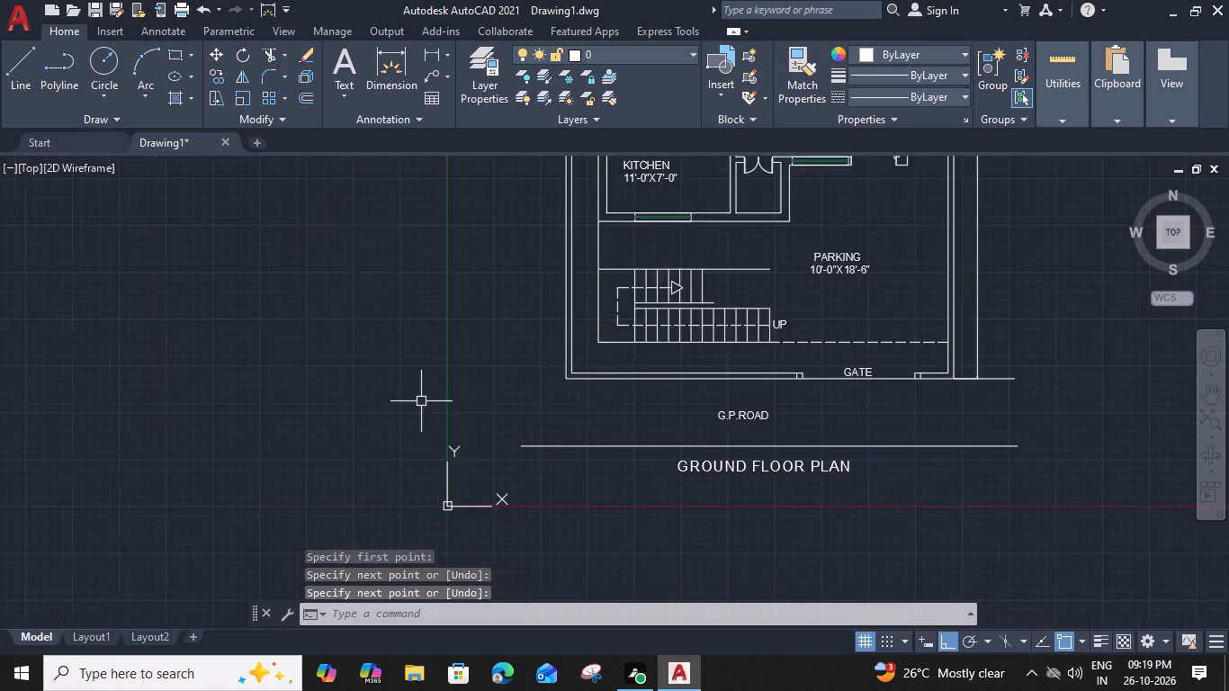
pyautogui.scroll(3, 419, 400)
pyautogui.press('space')
pyautogui.moveTo(1007, 323); pyautogui.dragTo(989, 328)
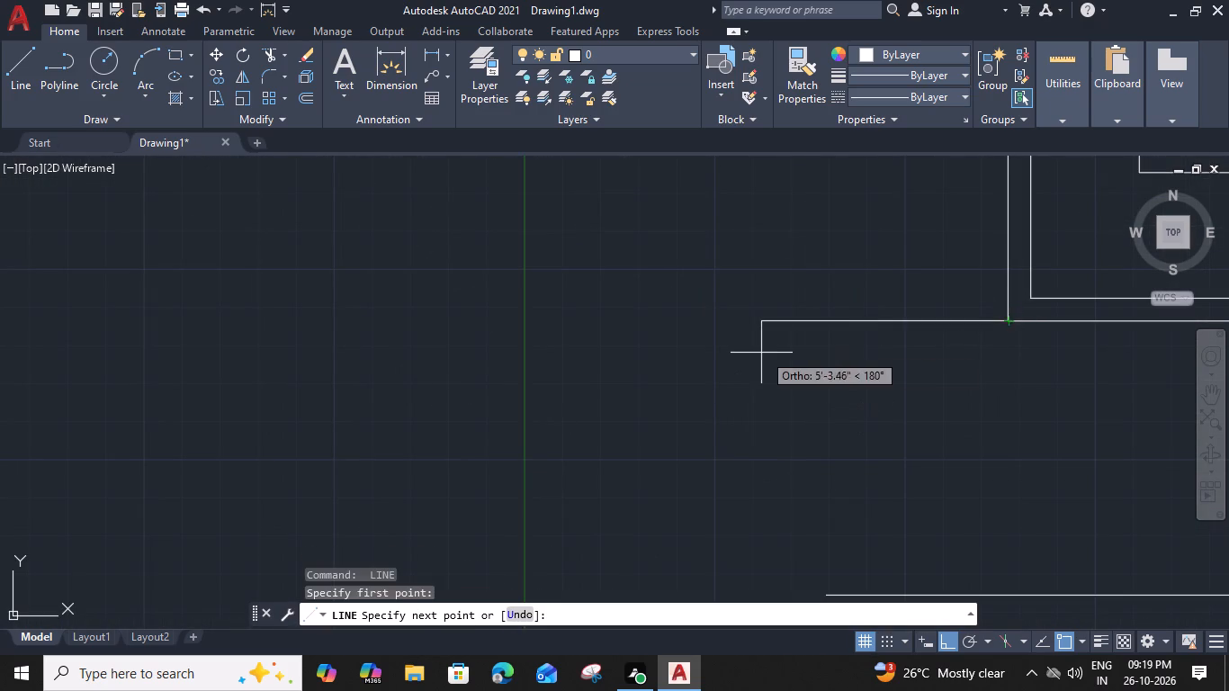
pyautogui.click(758, 353)
pyautogui.press('Escape')
# Add a vertical breakline between the two road edges near their left ends, placing the break symbol around its middle.
pyautogui.scroll(-2, 873, 423)
pyautogui.moveTo(873, 421); pyautogui.dragTo(800, 390, button='middle')
pyautogui.write('BREA')
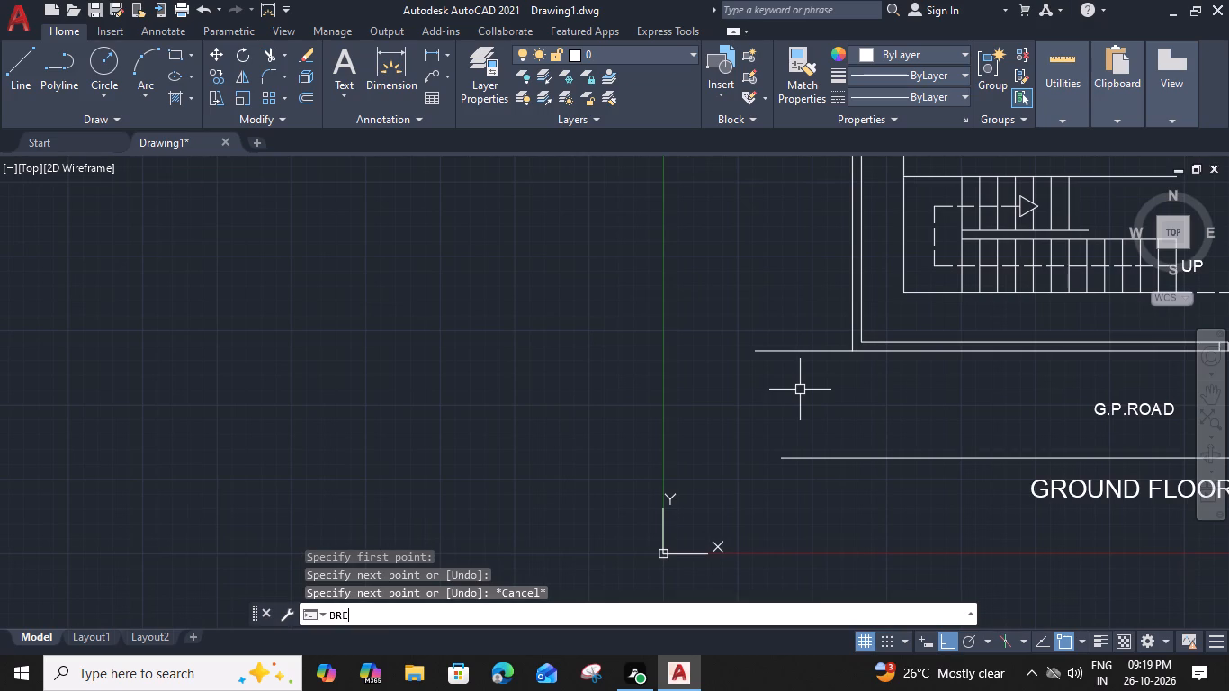
pyautogui.press('k')
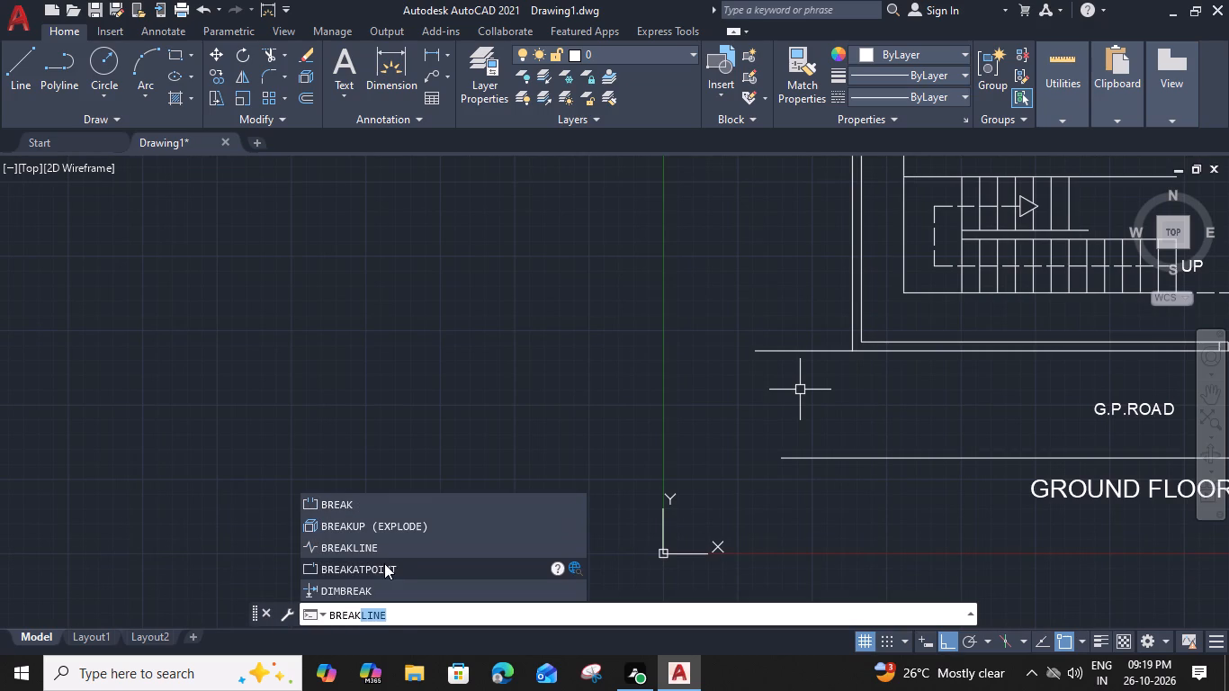
pyautogui.click(381, 552)
pyautogui.moveTo(700, 490); pyautogui.dragTo(739, 507, button='middle')
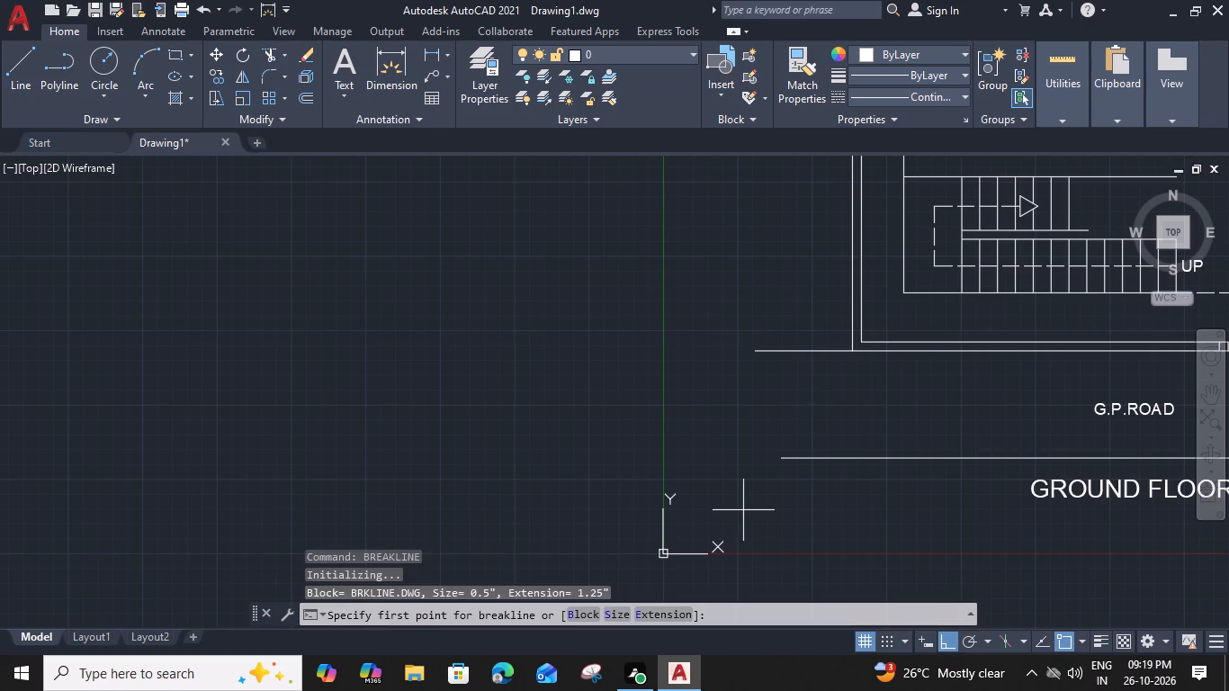
pyautogui.moveTo(739, 507); pyautogui.dragTo(597, 470, button='middle')
pyautogui.click(682, 331)
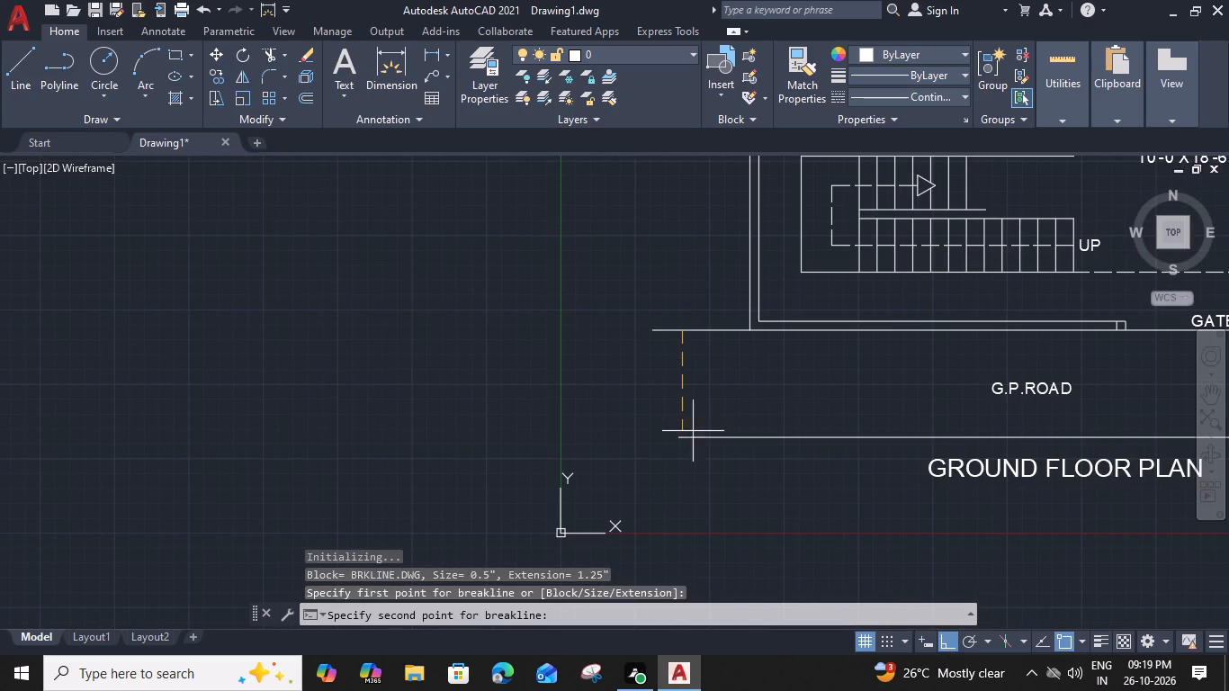
pyautogui.click(684, 438)
pyautogui.click(681, 382)
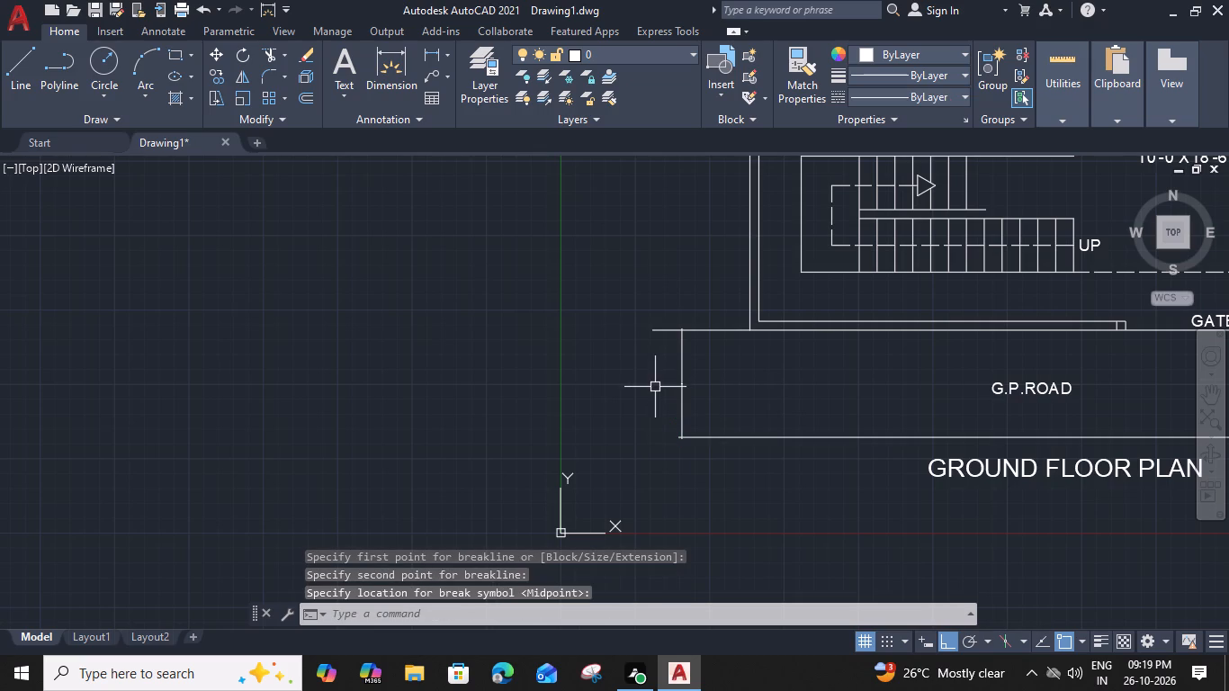
# Widen the break symbol by stretching its two zigzag tips horizontally outward.
pyautogui.scroll(2, 677, 409)
pyautogui.scroll(3, 695, 320)
pyautogui.scroll(3, 677, 430)
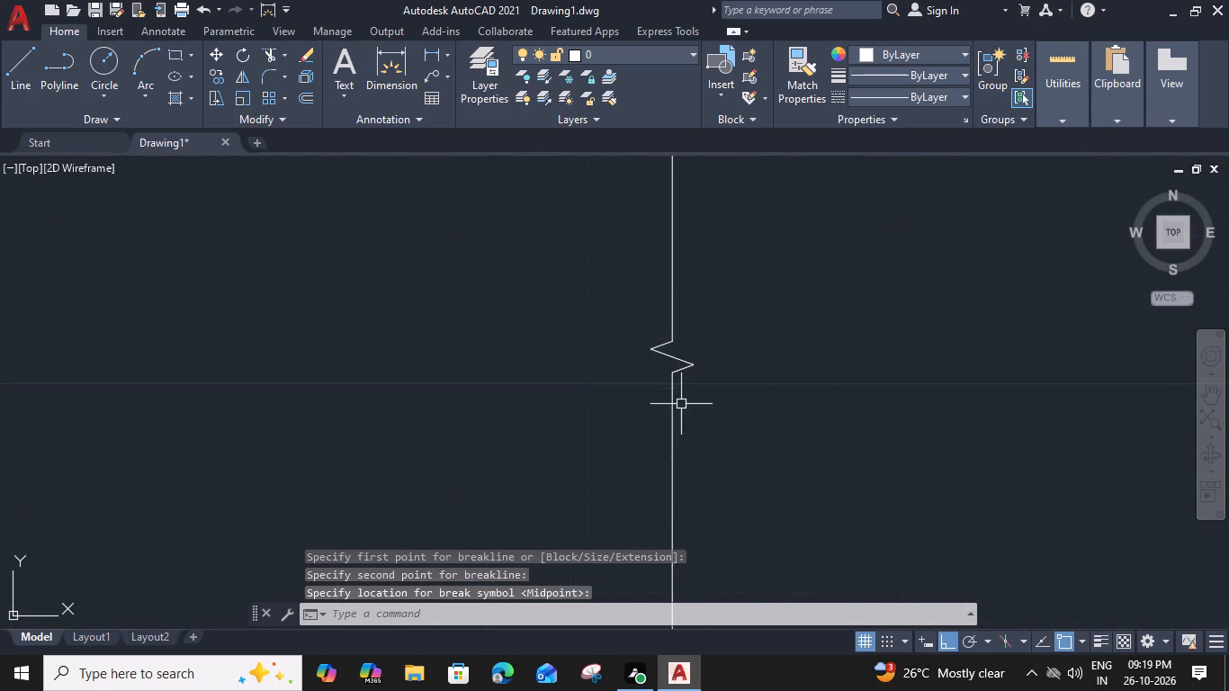
pyautogui.click(686, 365)
pyautogui.click(695, 367)
pyautogui.click(900, 381)
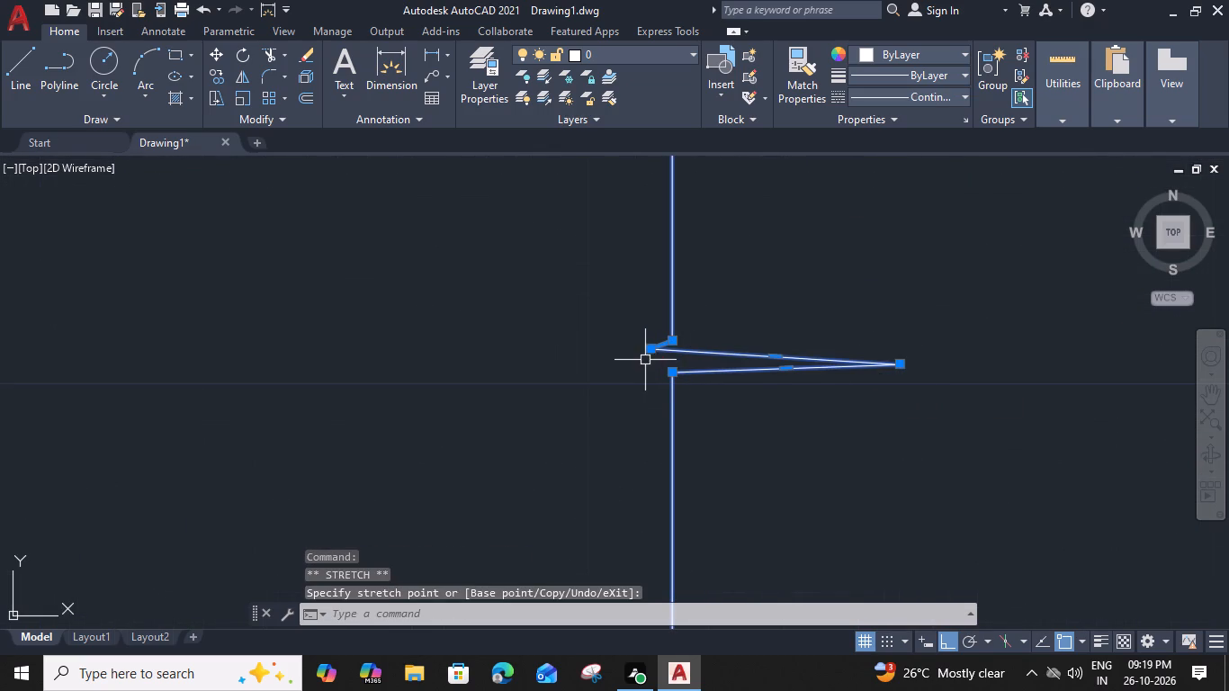
pyautogui.moveTo(651, 348); pyautogui.dragTo(609, 356)
pyautogui.click(238, 371)
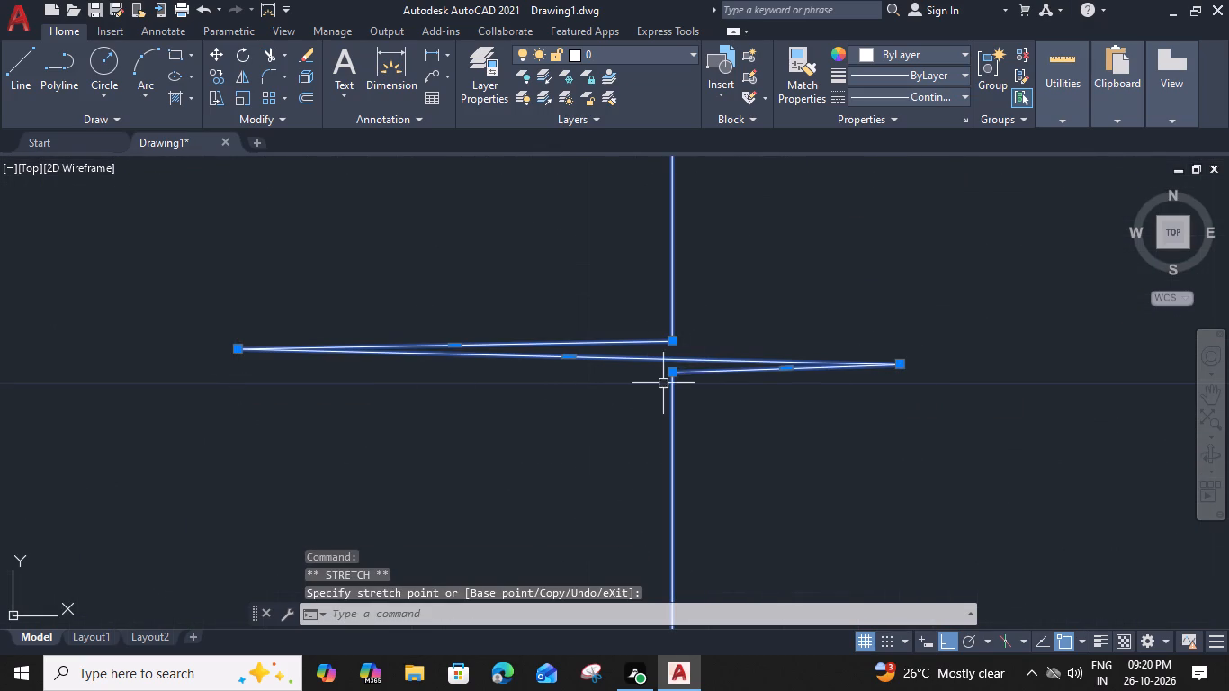
# Spread the break symbol vertically by stretching its lower vertex down and its upper vertex up along the breakline.
pyautogui.click(672, 372)
pyautogui.click(671, 580)
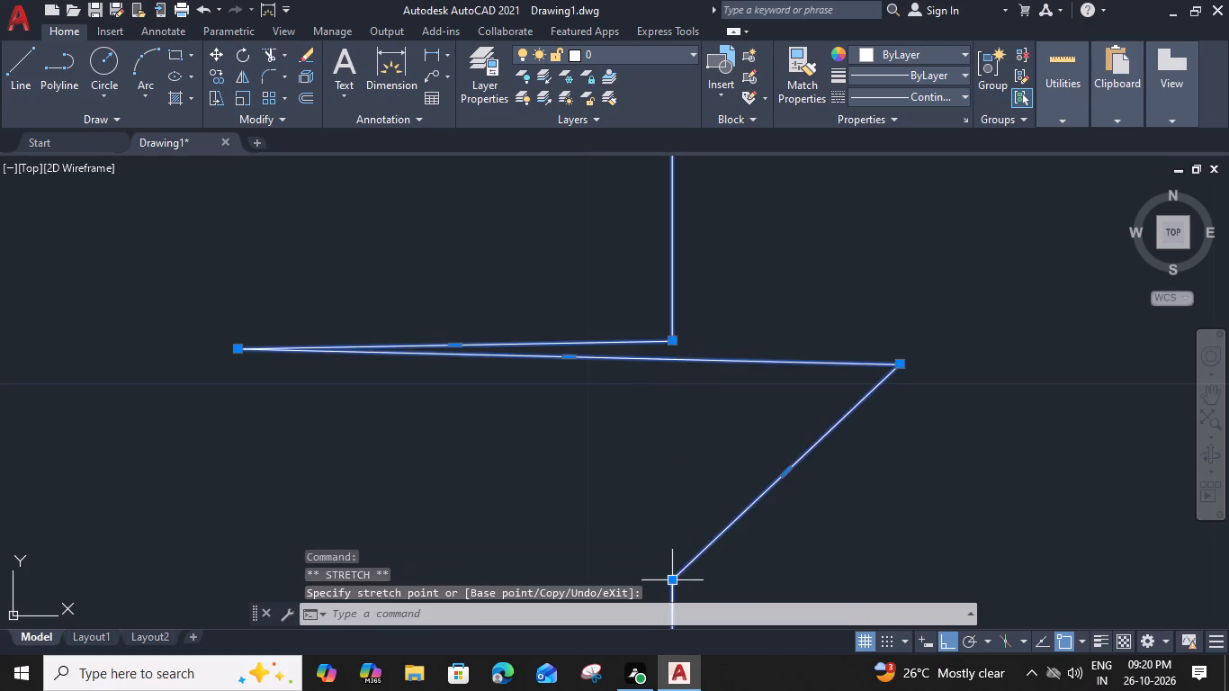
pyautogui.scroll(-2, 671, 540)
pyautogui.click(672, 462)
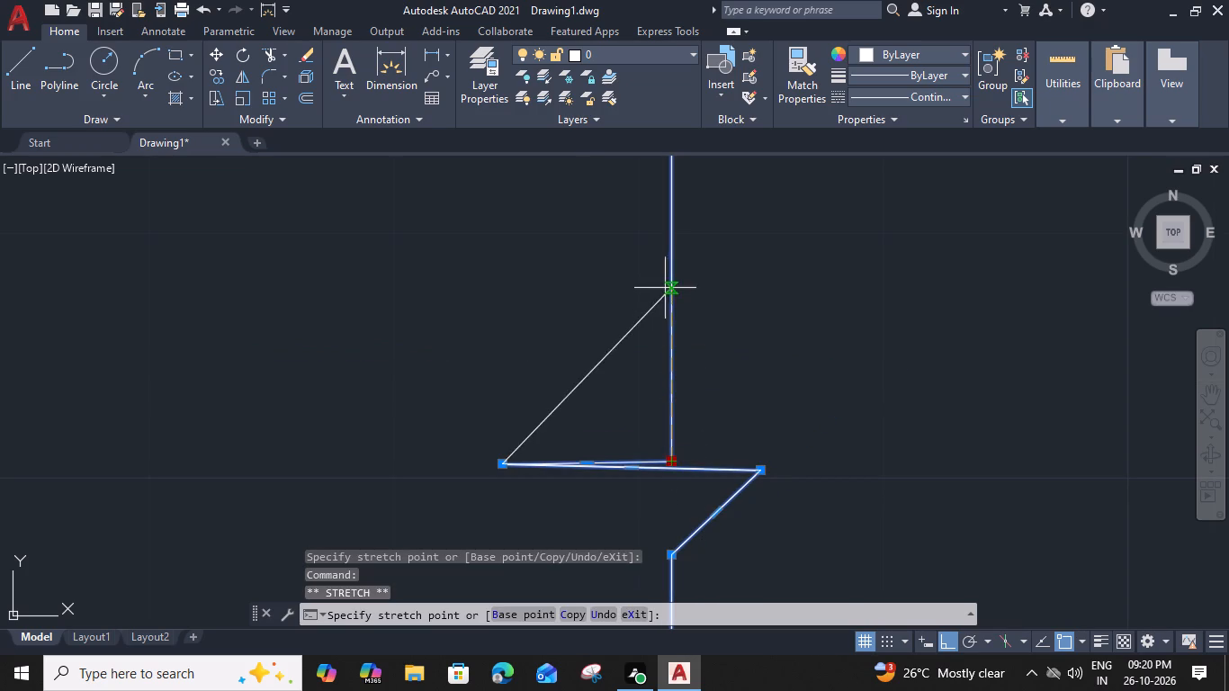
pyautogui.click(671, 251)
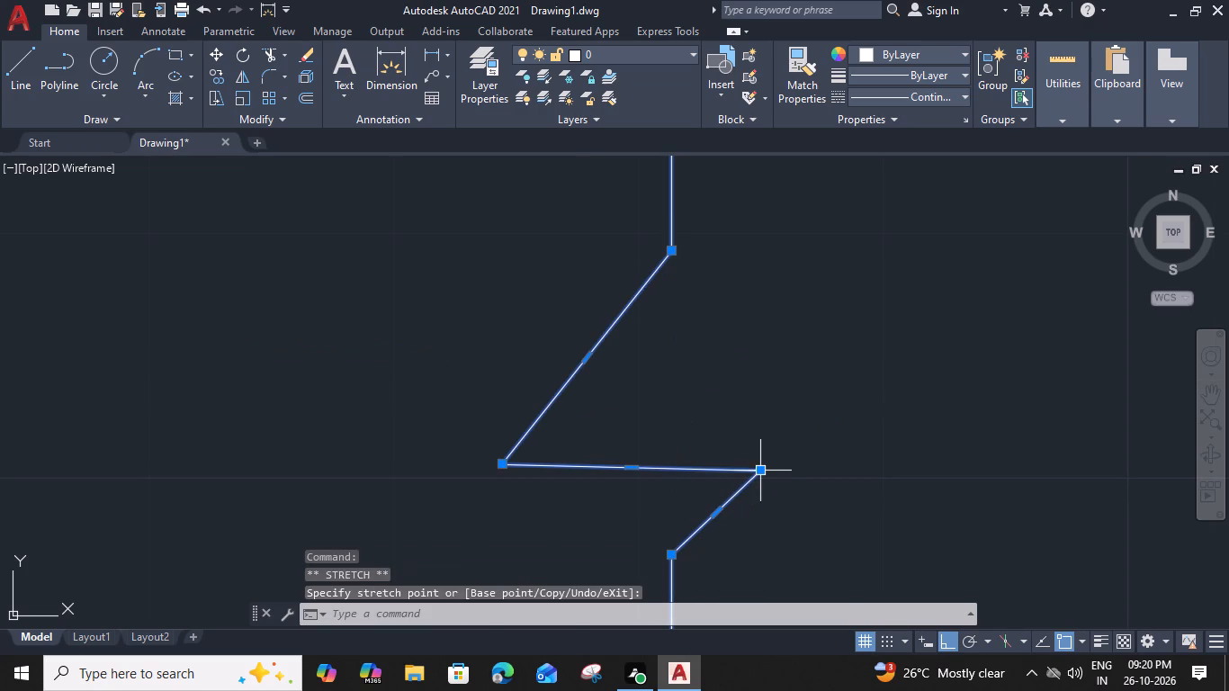
# Stretch both zigzag tips further outward and lower the bottom vertex to even out the break symbol's shape.
pyautogui.click(763, 469)
pyautogui.click(1061, 487)
pyautogui.click(503, 467)
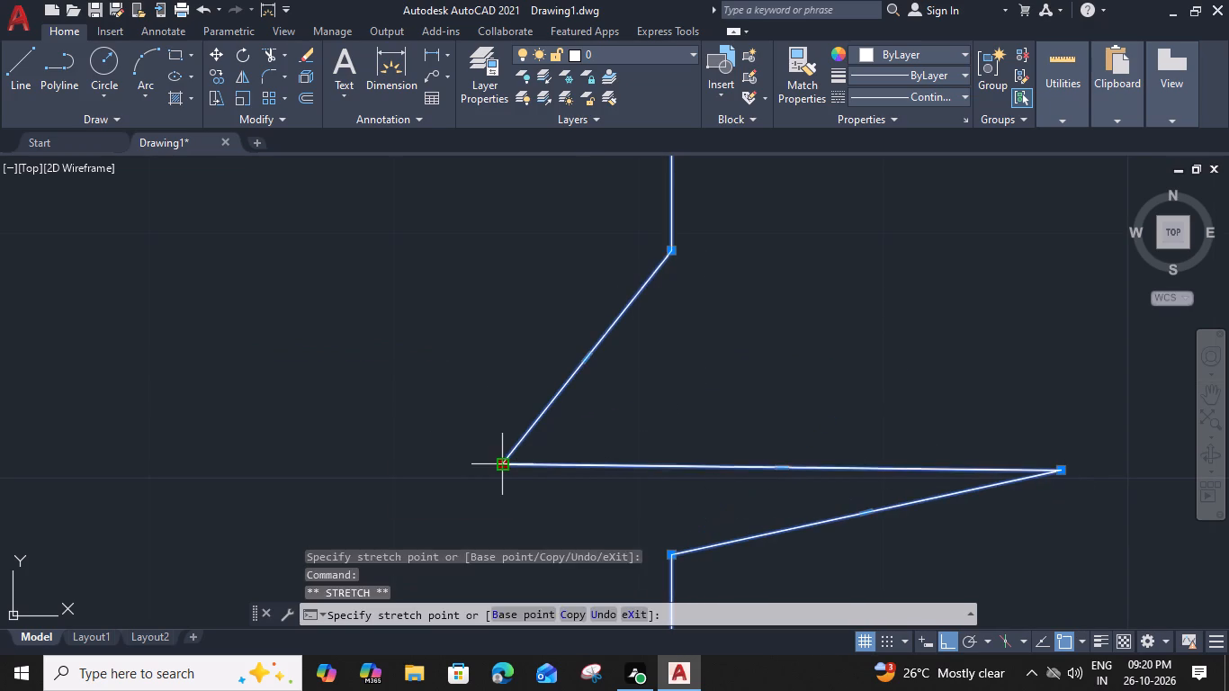
pyautogui.click(216, 495)
pyautogui.scroll(-3, 471, 487)
pyautogui.moveTo(482, 525); pyautogui.dragTo(485, 425, button='middle')
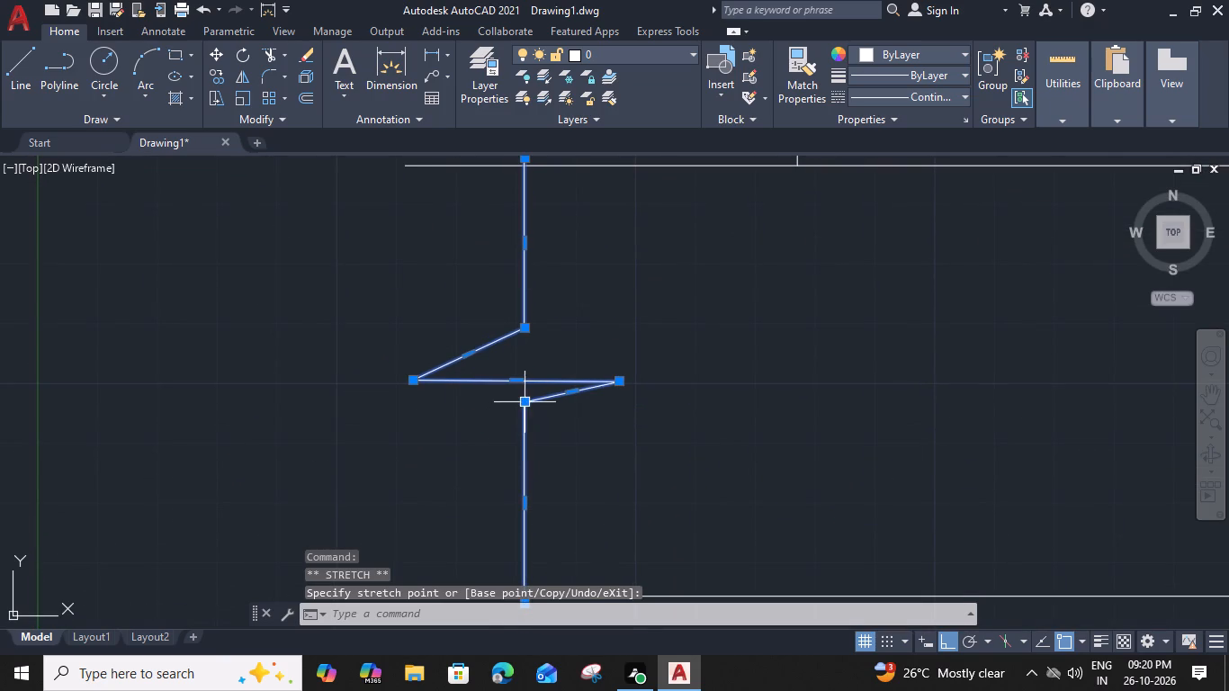
pyautogui.click(524, 405)
pyautogui.click(523, 460)
pyautogui.press('Escape')
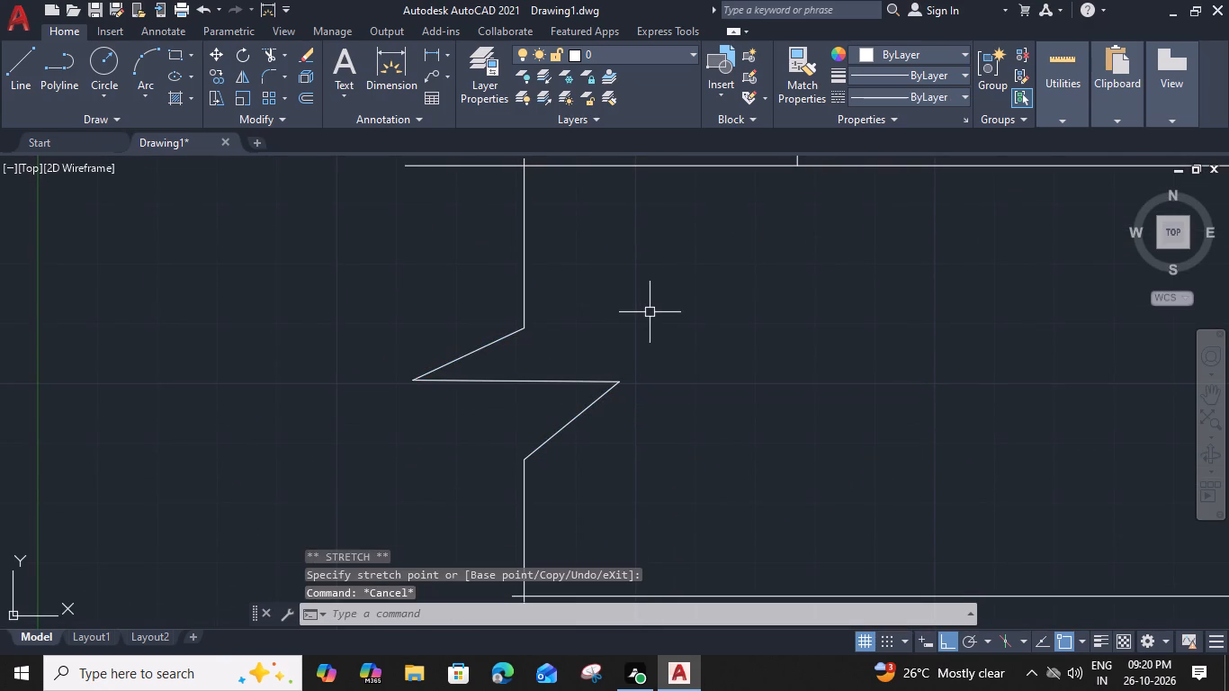
# Trim the breakline's ends that protrude above the upper road edge and below the lower road edge.
pyautogui.press('t')
pyautogui.press('r')
pyautogui.press('space')
pyautogui.scroll(1, 519, 173)
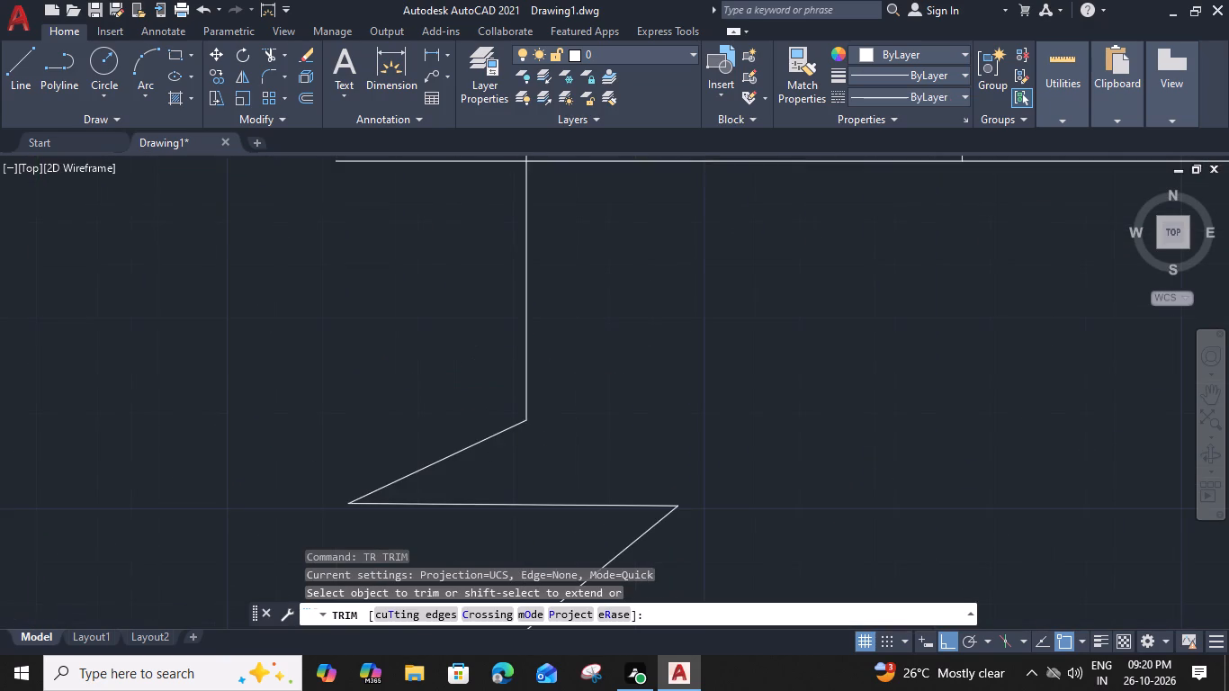
pyautogui.moveTo(524, 158); pyautogui.dragTo(513, 265, button='middle')
pyautogui.click(517, 258)
pyautogui.scroll(-1, 514, 253)
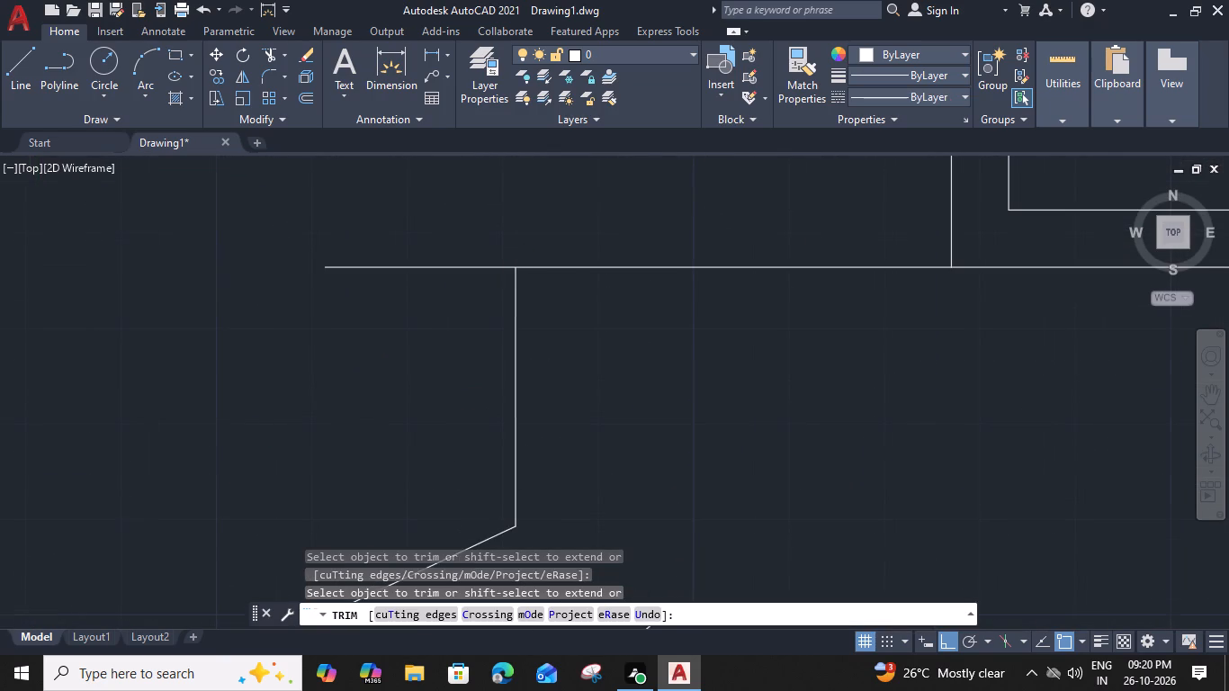
pyautogui.scroll(-3, 494, 285)
pyautogui.scroll(5, 497, 399)
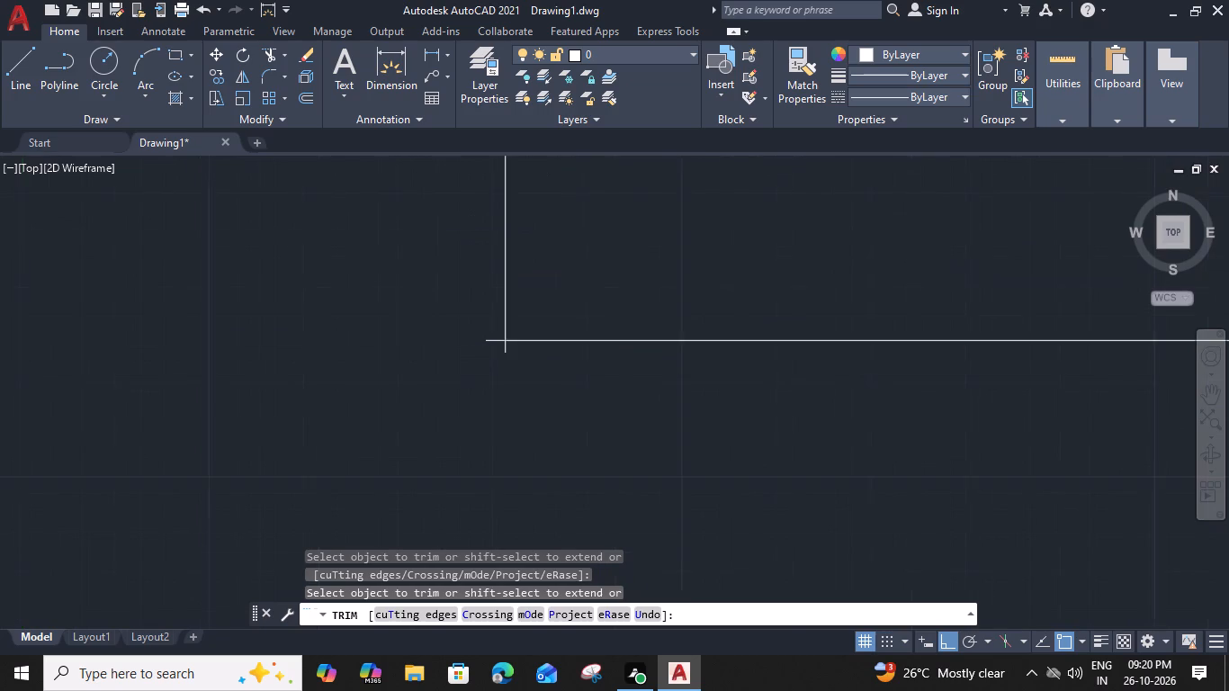
pyautogui.click(506, 348)
pyautogui.scroll(-6, 506, 348)
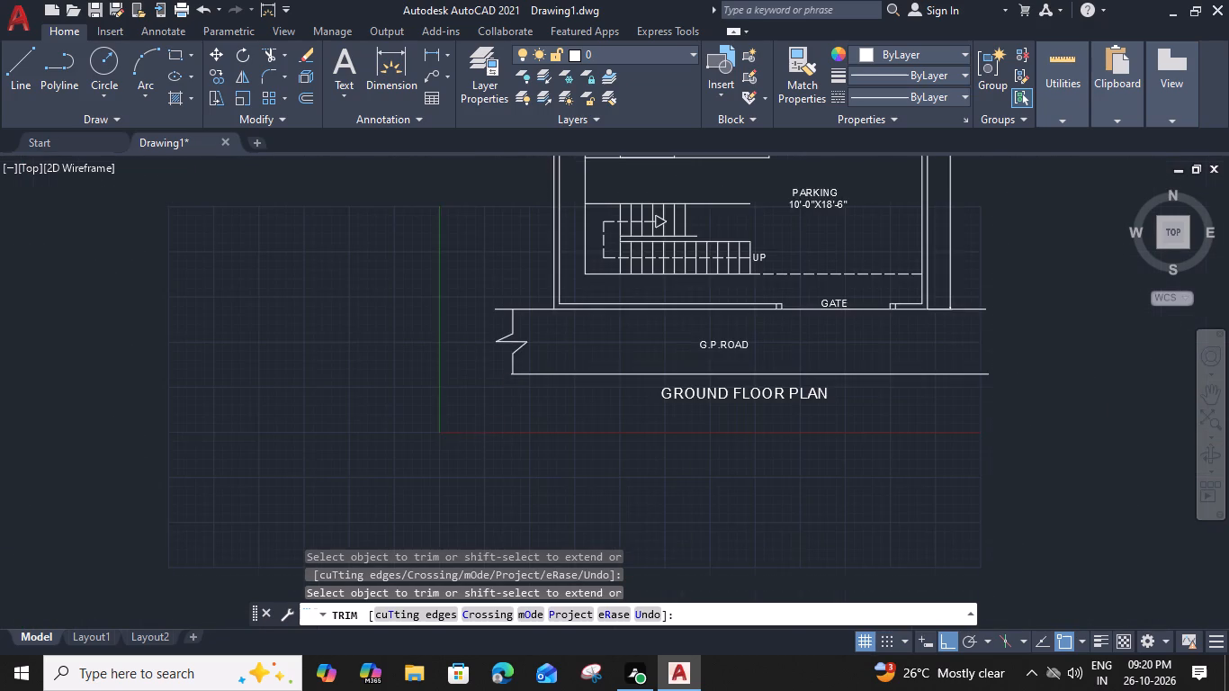
pyautogui.moveTo(515, 383); pyautogui.dragTo(497, 430, button='middle')
pyautogui.press('Escape')
# Copy the breakline from its lower end horizontally to near the right ends of the road edges.
pyautogui.click(517, 371)
pyautogui.click(476, 403)
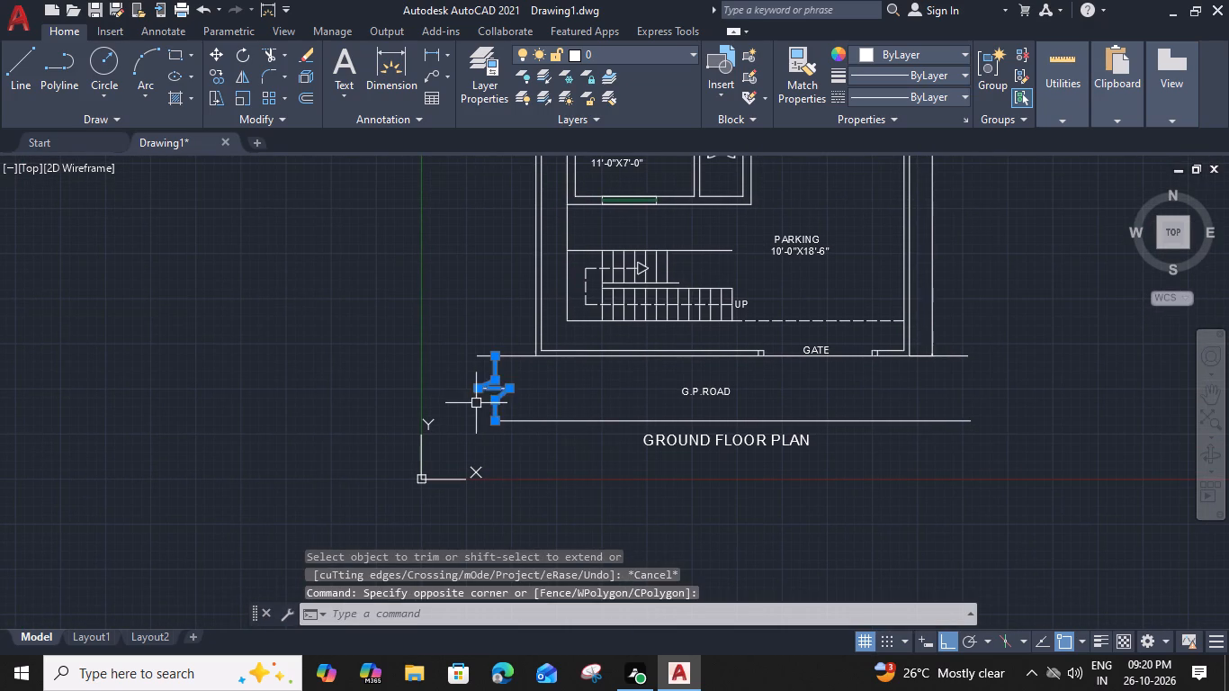
pyautogui.write('CO')
pyautogui.press('space')
pyautogui.scroll(3, 505, 425)
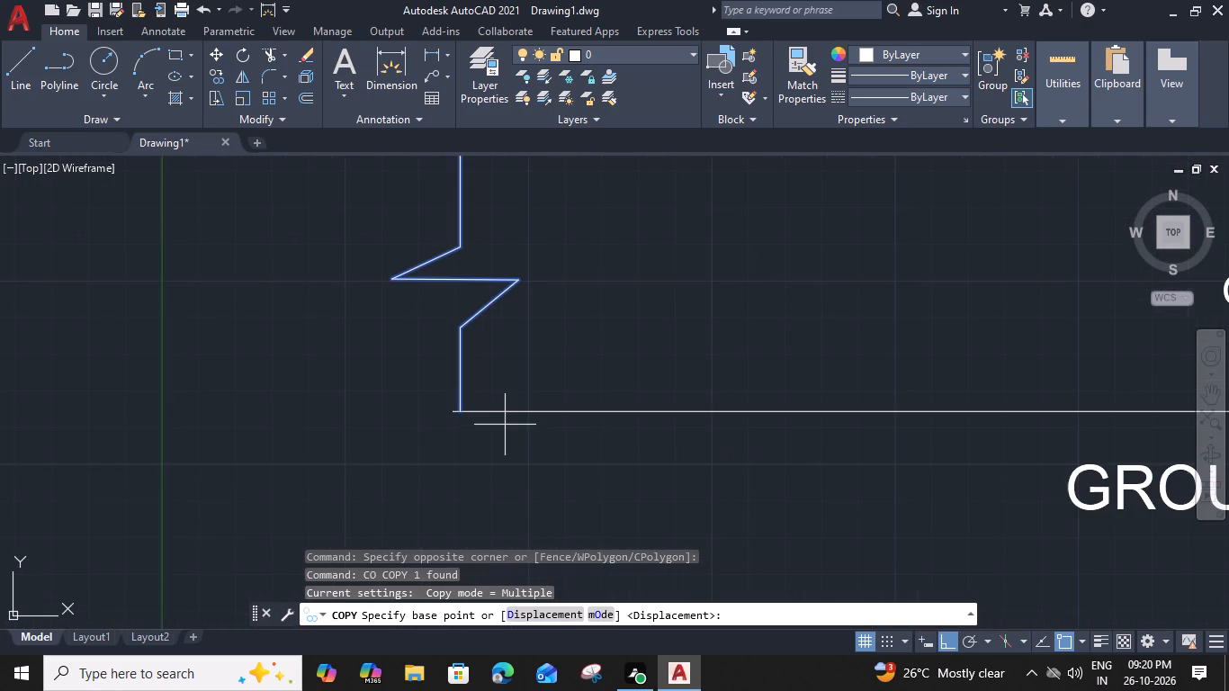
pyautogui.click(461, 413)
pyautogui.scroll(-2, 461, 413)
pyautogui.moveTo(874, 414); pyautogui.dragTo(875, 416, button='middle')
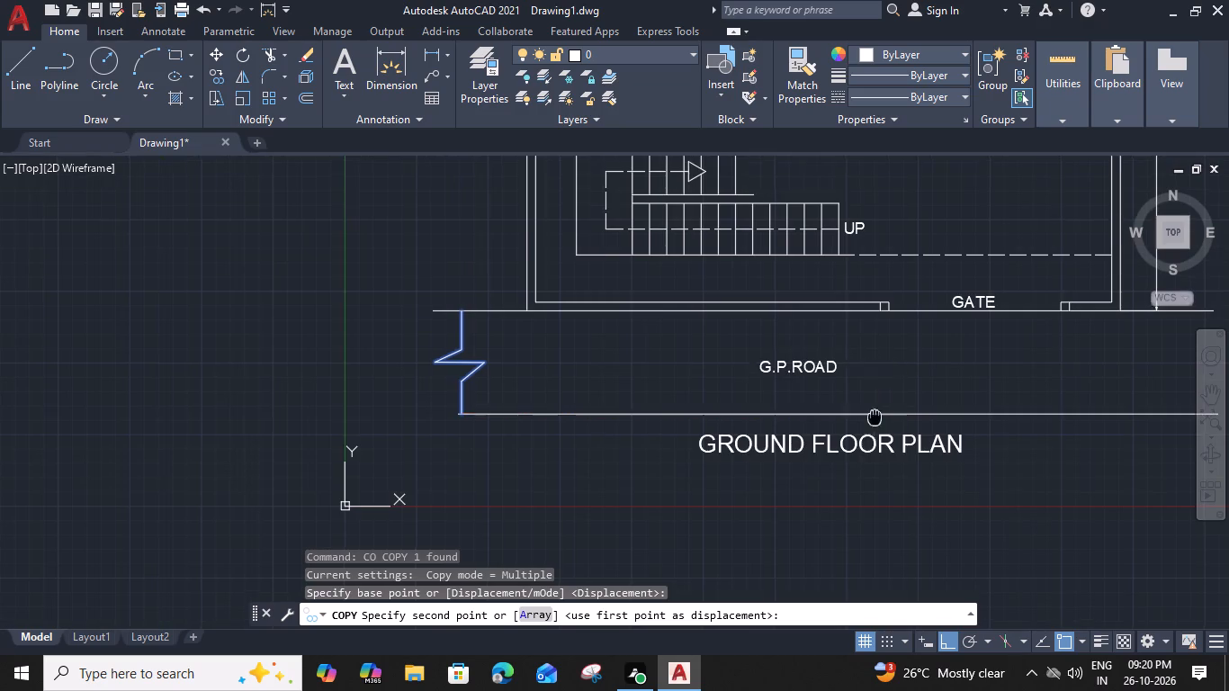
pyautogui.moveTo(875, 416); pyautogui.dragTo(269, 435, button='middle')
pyautogui.scroll(2, 574, 453)
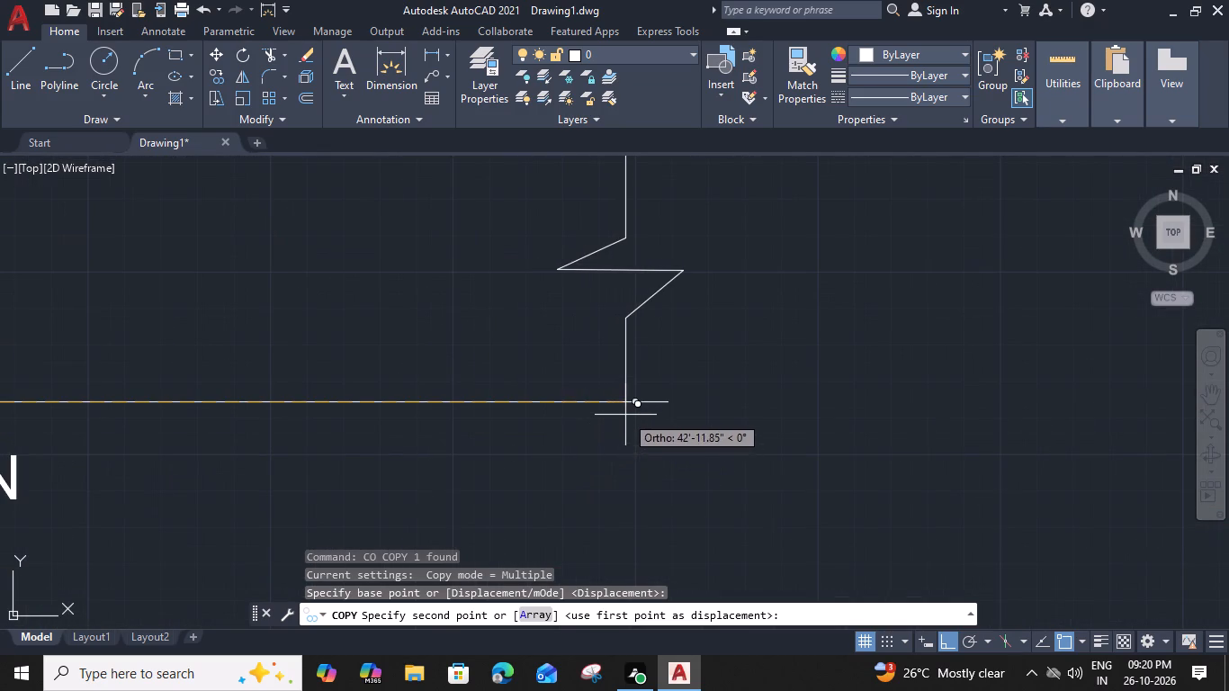
pyautogui.scroll(-2, 625, 415)
pyautogui.scroll(2, 625, 413)
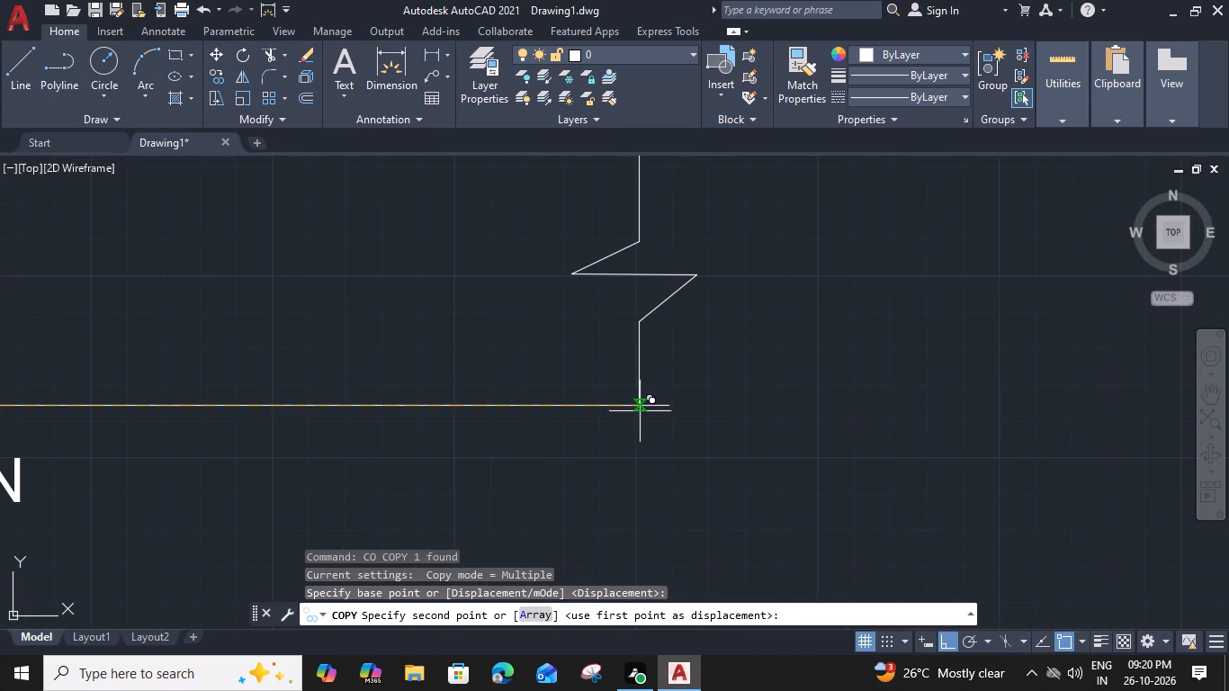
pyautogui.click(641, 411)
pyautogui.press('Escape')
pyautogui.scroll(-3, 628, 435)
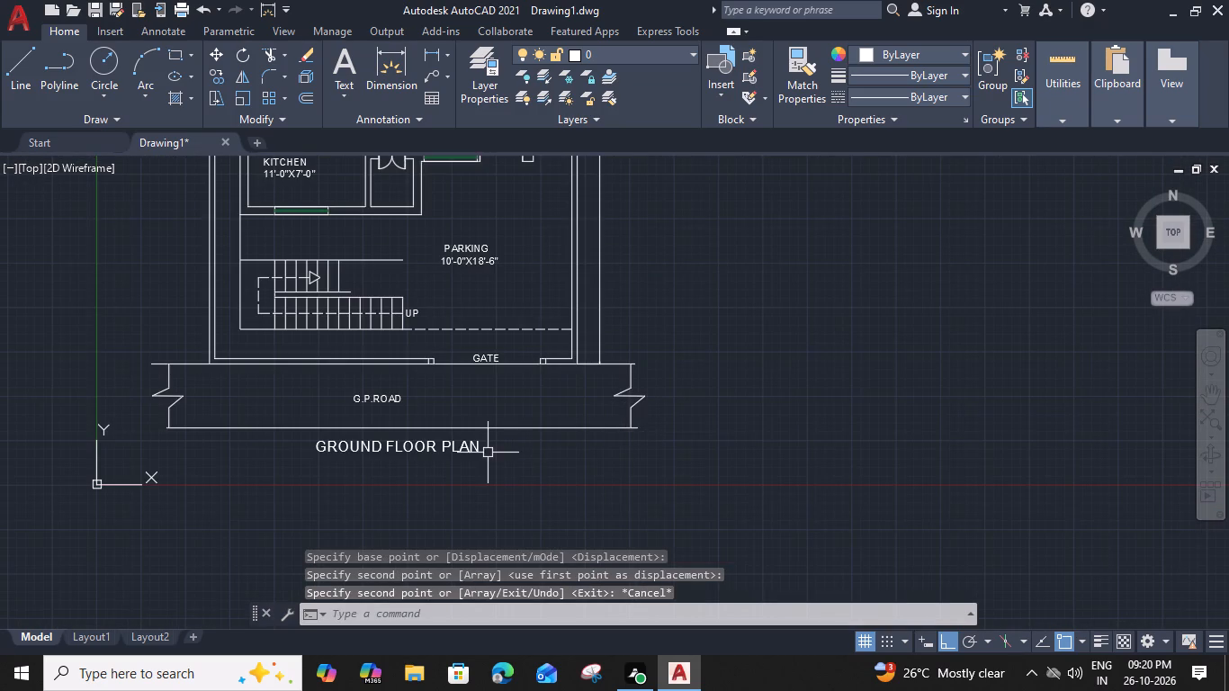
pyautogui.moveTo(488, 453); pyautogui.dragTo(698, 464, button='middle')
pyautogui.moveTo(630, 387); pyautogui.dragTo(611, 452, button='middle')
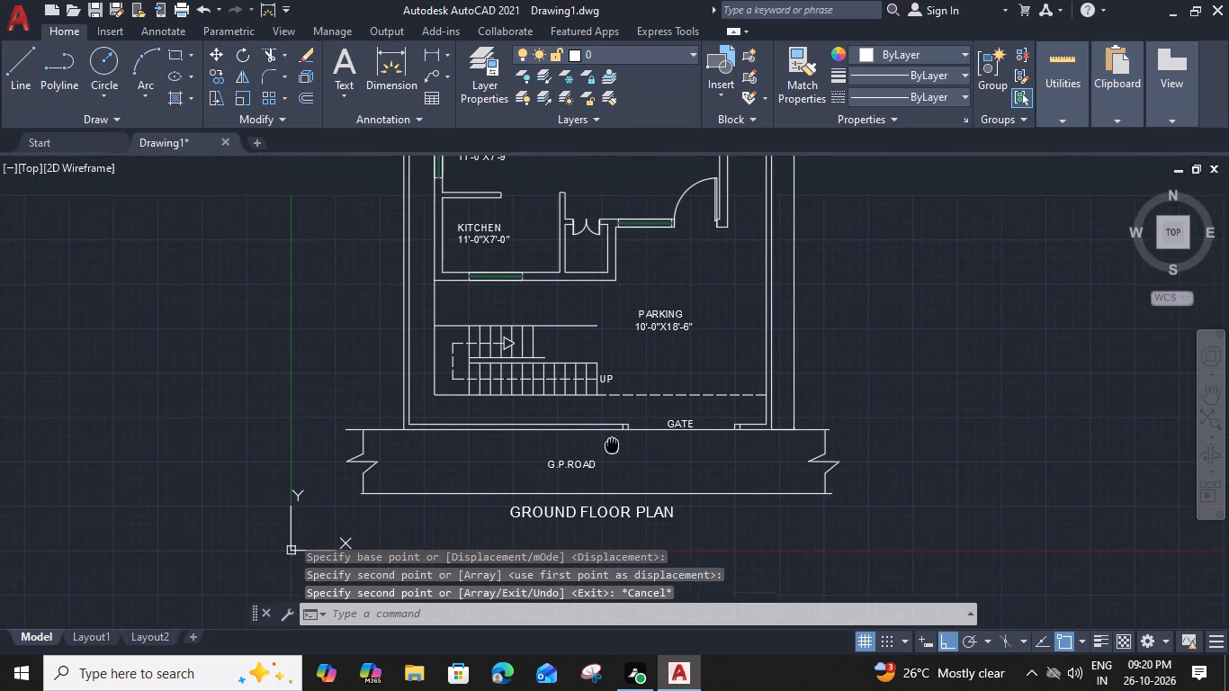
# Move the G.P.ROAD label horizontally along the road, closer to the middle between the two breaklines.
pyautogui.moveTo(611, 452); pyautogui.dragTo(611, 456, button='middle')
pyautogui.click(580, 482)
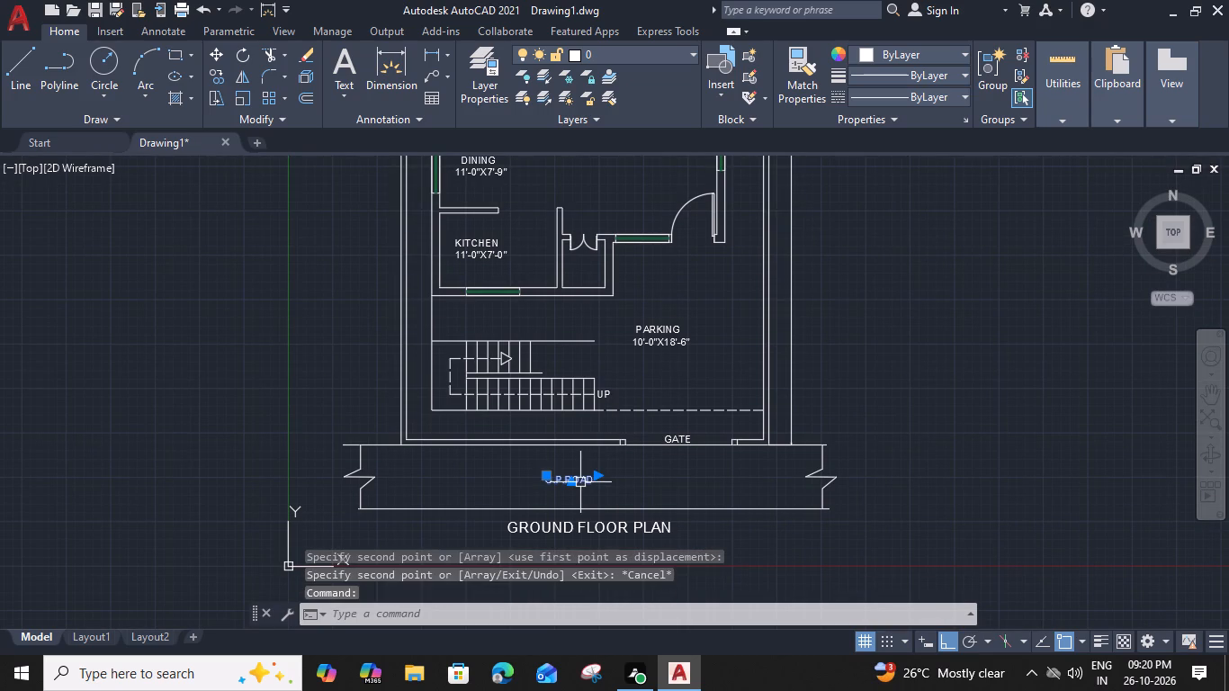
pyautogui.write('M')
pyautogui.press('space')
pyautogui.scroll(3, 583, 482)
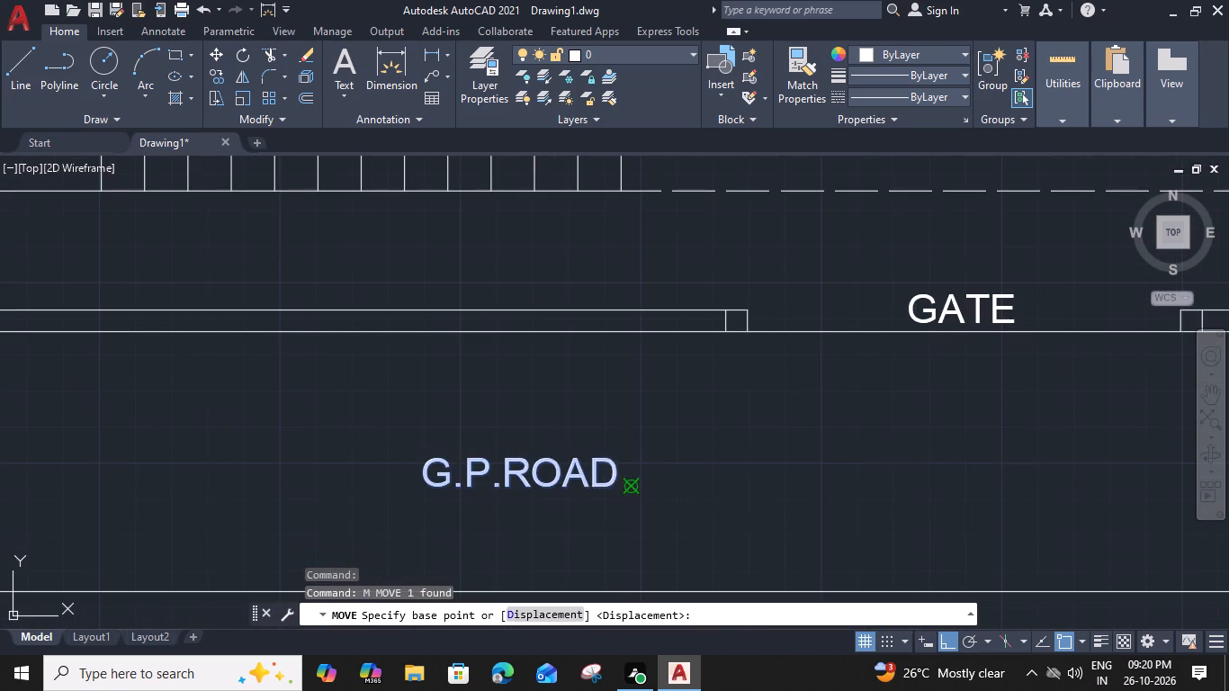
pyautogui.click(628, 489)
pyautogui.click(741, 484)
# Copy the HALL room label across to the strip between the hall's window wall and the boundary wall.
pyautogui.scroll(-3, 741, 484)
pyautogui.moveTo(815, 489); pyautogui.dragTo(814, 489, button='middle')
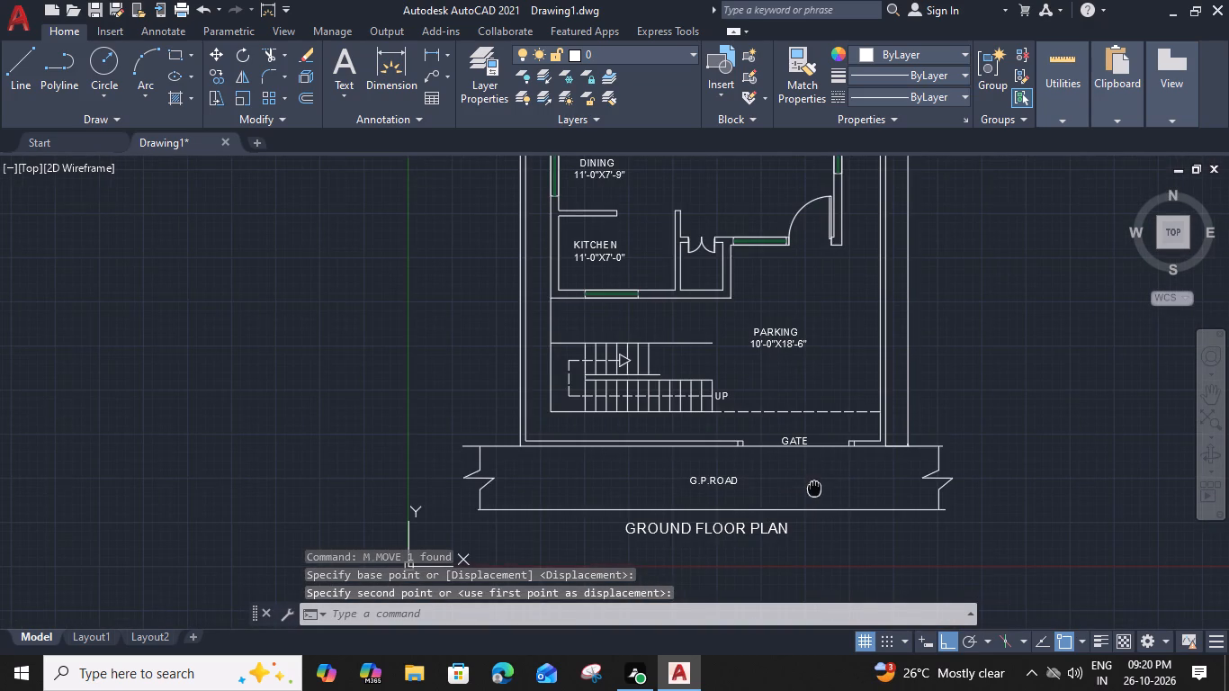
pyautogui.moveTo(814, 489); pyautogui.dragTo(725, 460, button='middle')
pyautogui.scroll(-1, 722, 414)
pyautogui.moveTo(686, 362); pyautogui.dragTo(679, 373, button='middle')
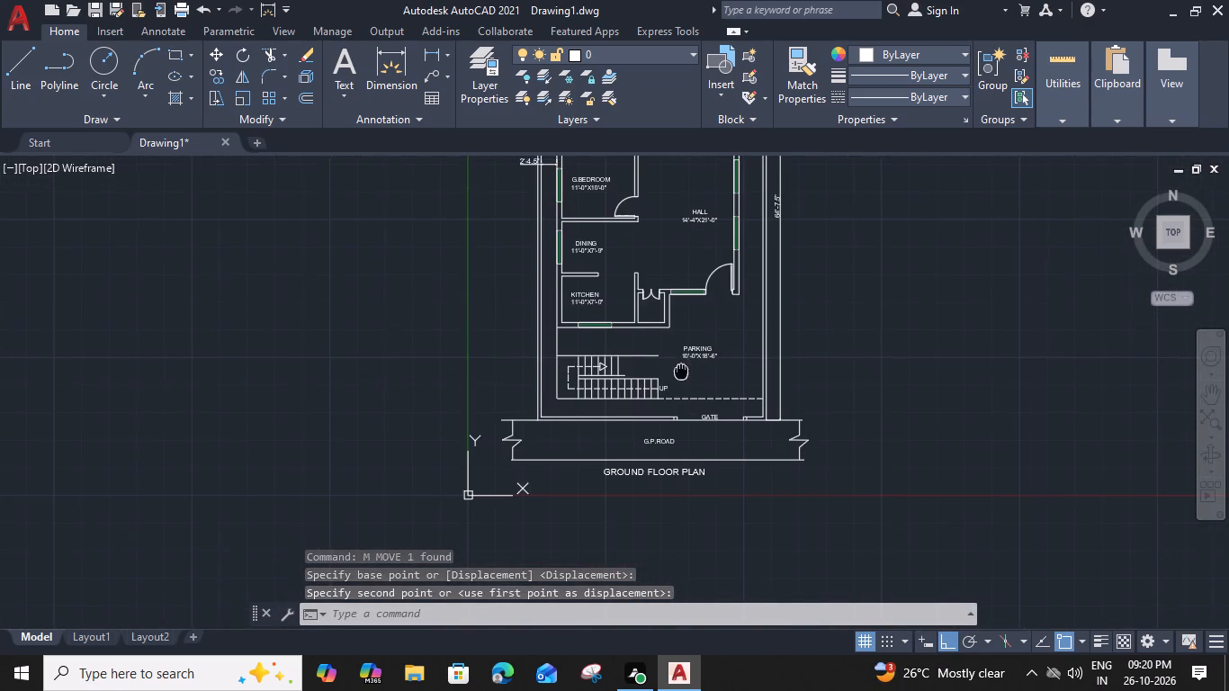
pyautogui.moveTo(679, 373); pyautogui.dragTo(631, 535, button='middle')
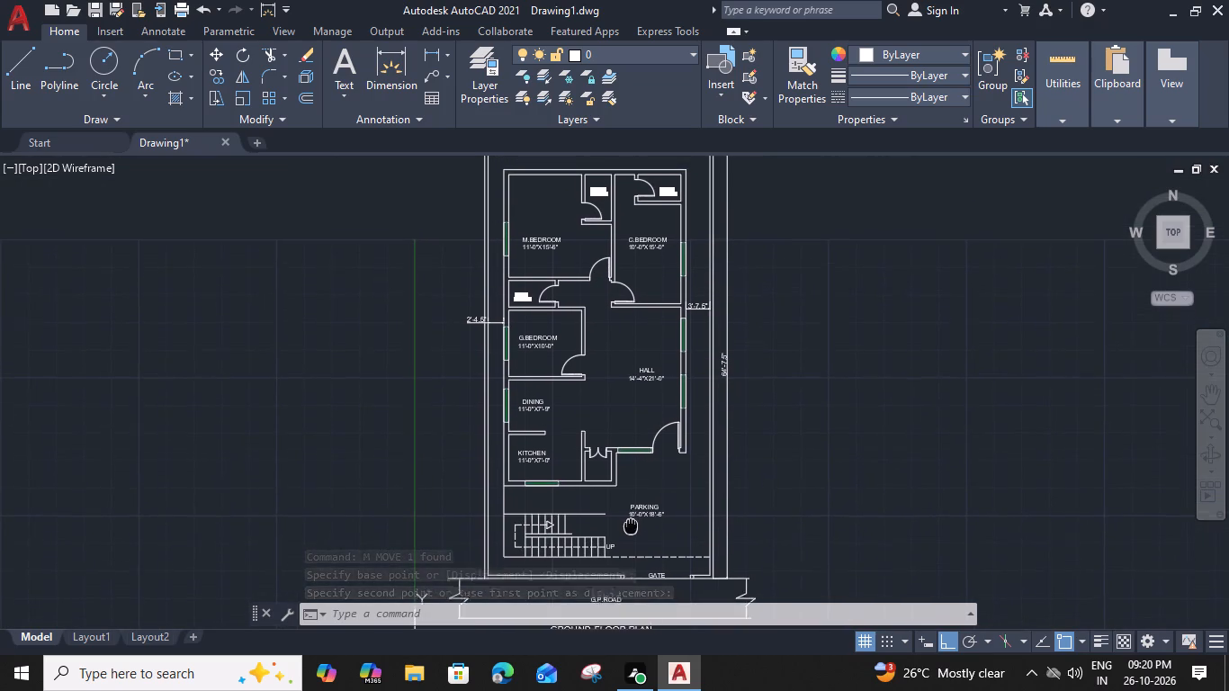
pyautogui.moveTo(631, 535); pyautogui.dragTo(628, 586, button='middle')
pyautogui.scroll(2, 657, 447)
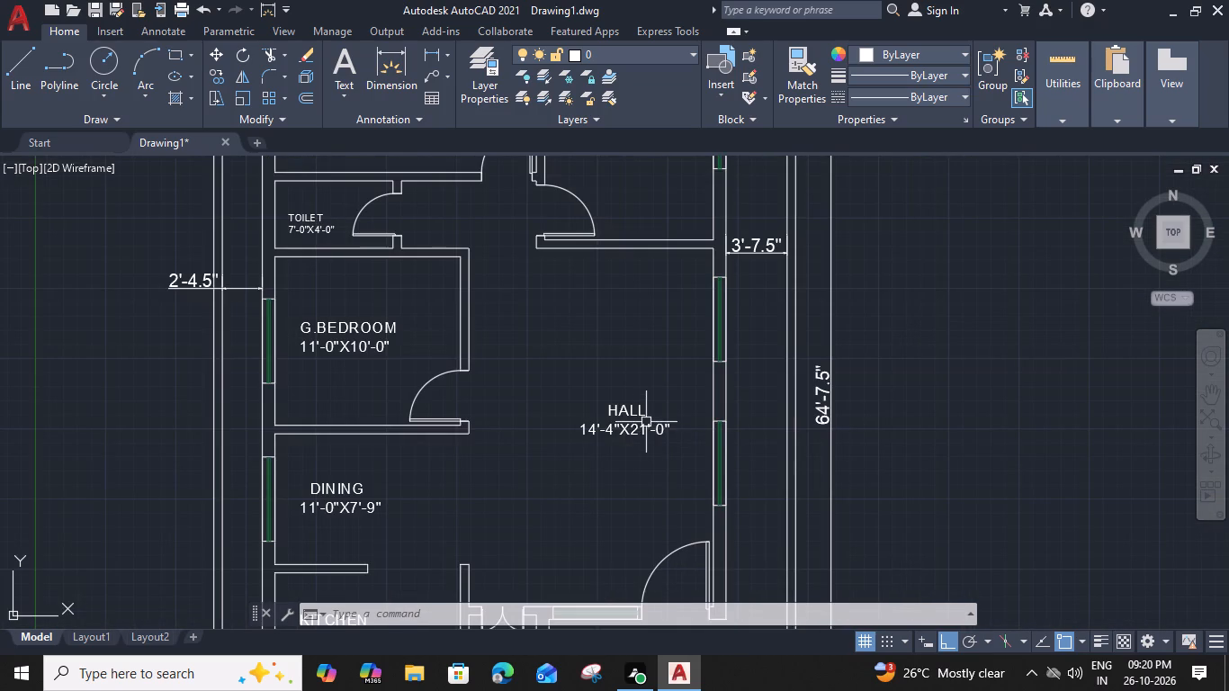
pyautogui.click(607, 411)
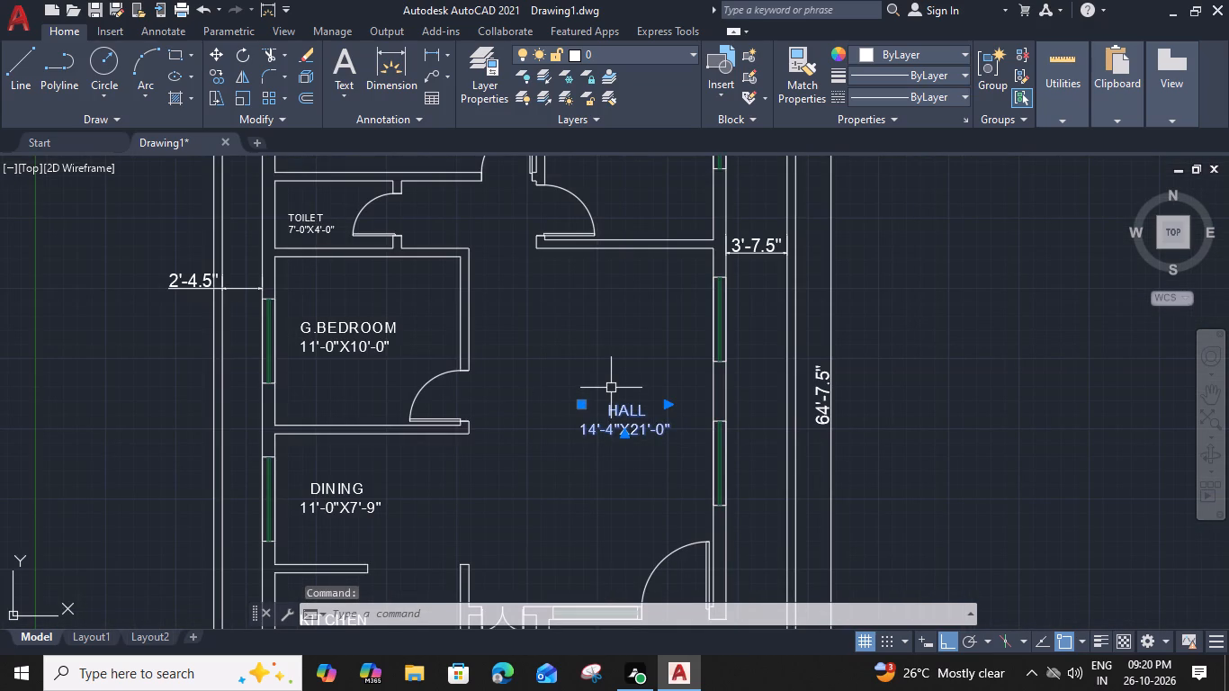
pyautogui.write('CO')
pyautogui.press('space')
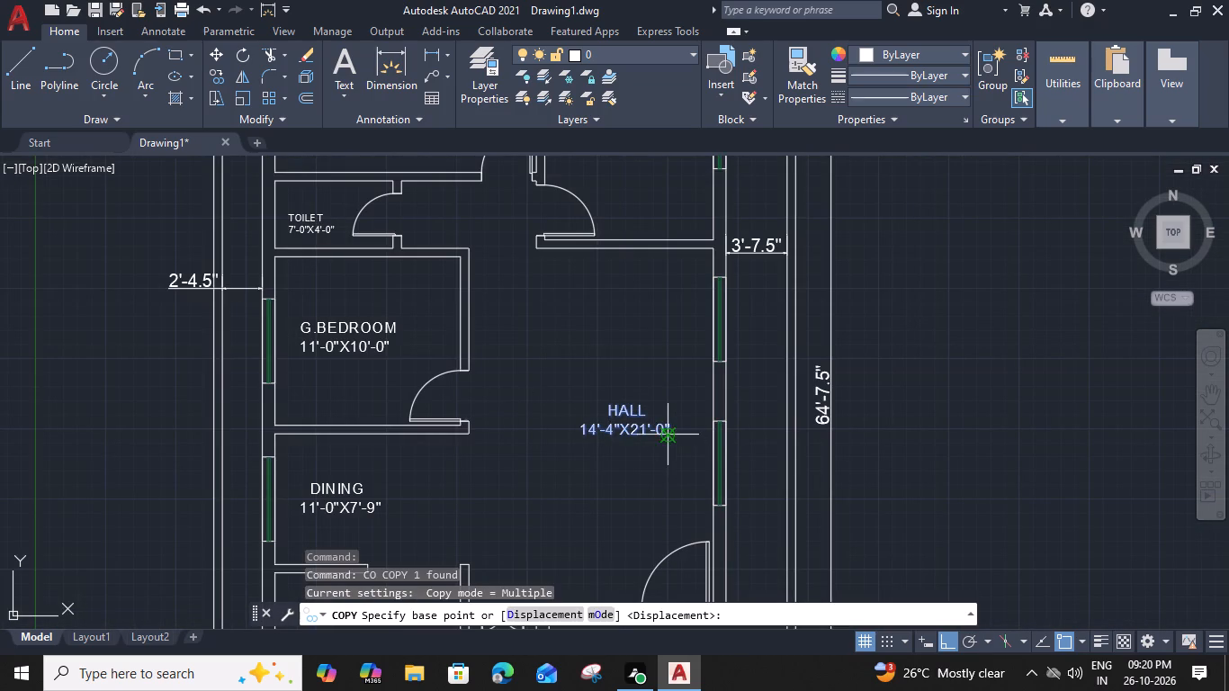
pyautogui.click(672, 437)
pyautogui.click(786, 407)
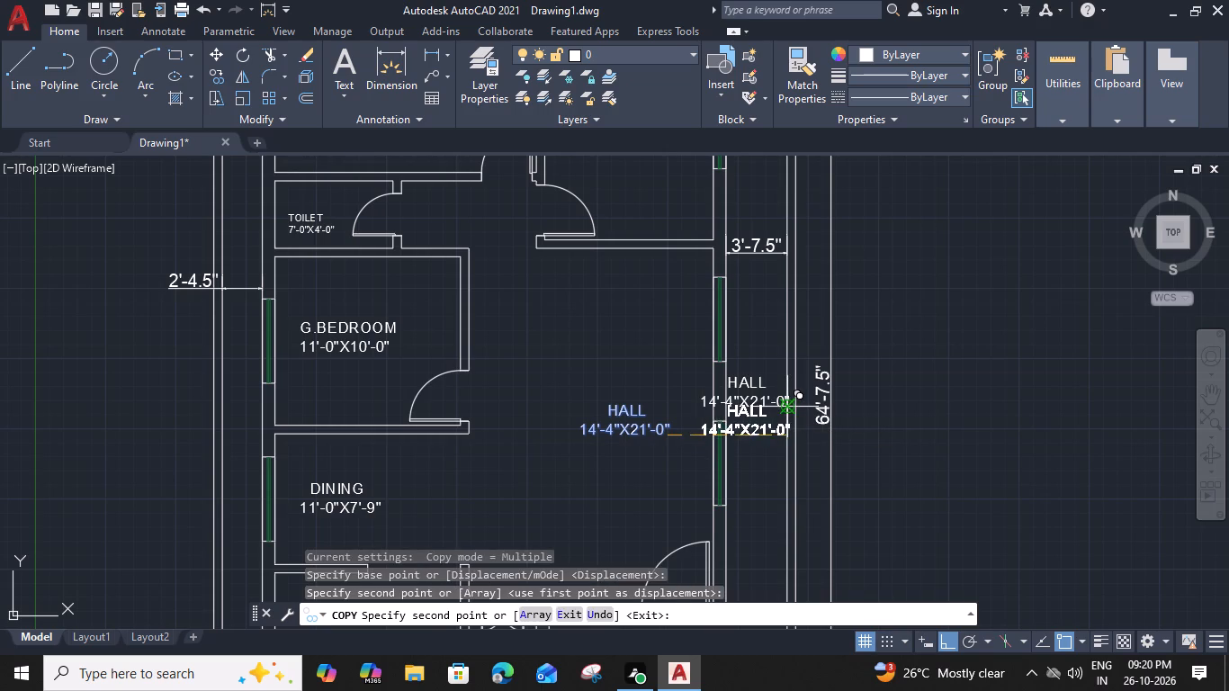
pyautogui.press('Escape')
# Replace the copied label's text with 4'-6" WIDE BALCONY and widen its text frame to about 9'-9" so it fits on one line.
pyautogui.doubleClick(759, 400)
pyautogui.scroll(1, 763, 399)
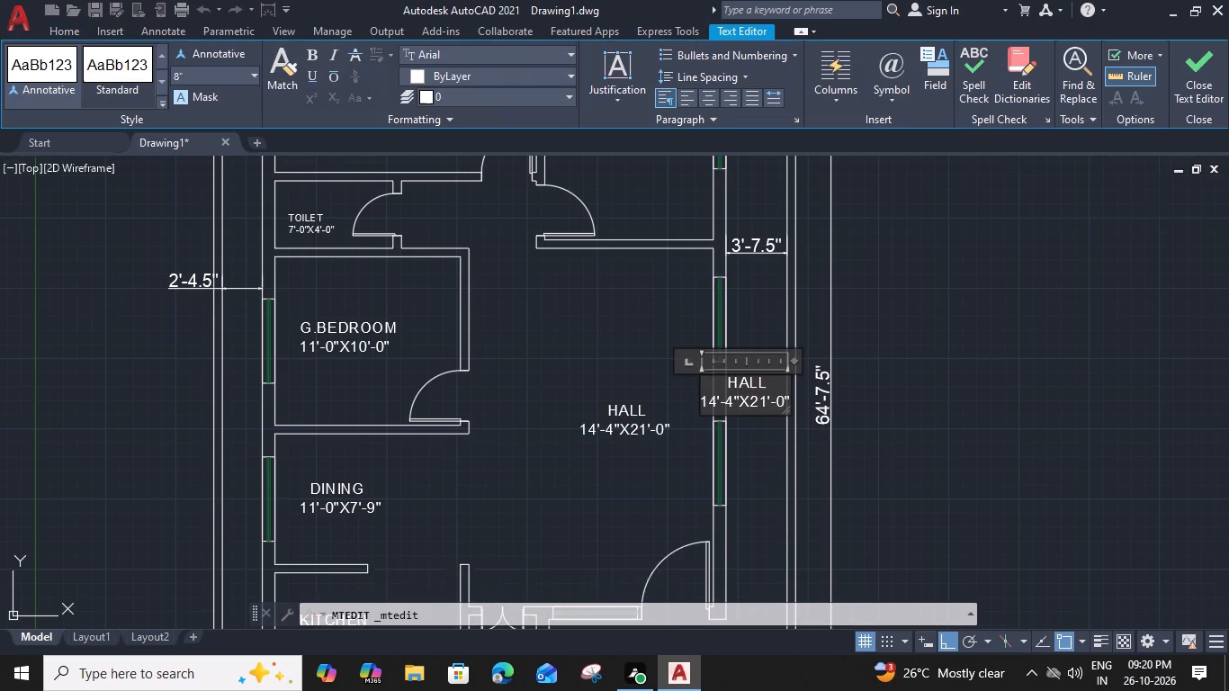
pyautogui.click(809, 407)
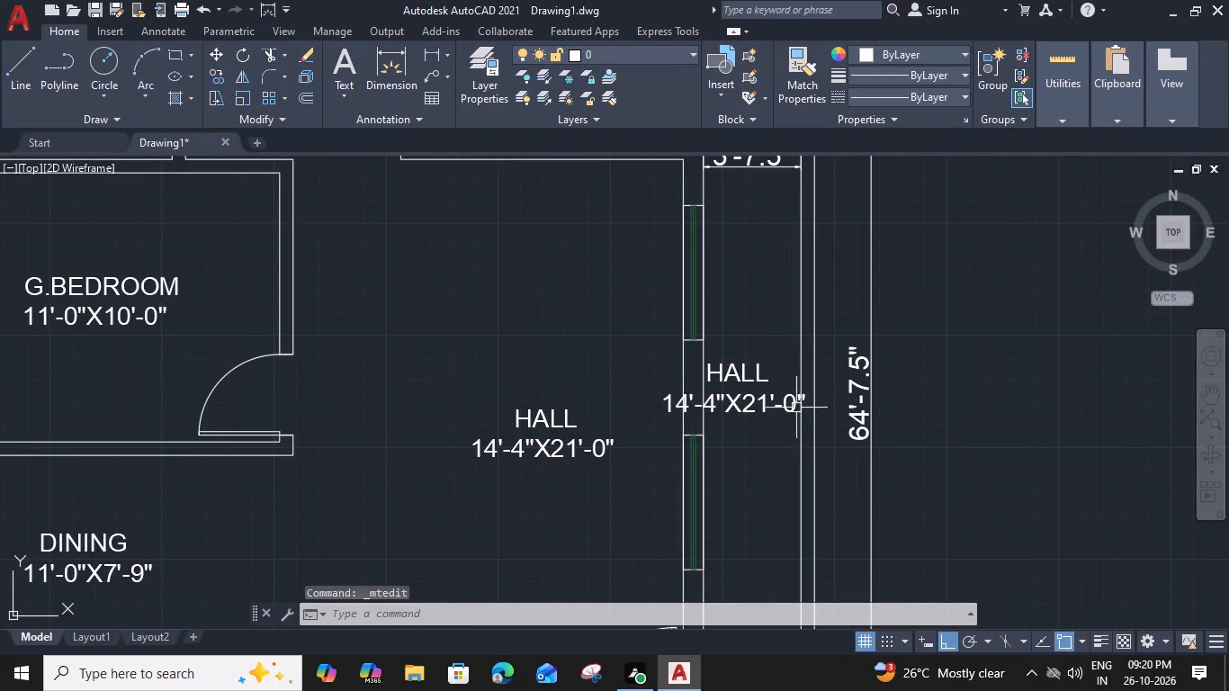
pyautogui.doubleClick(788, 405)
pyautogui.scroll(2, 788, 405)
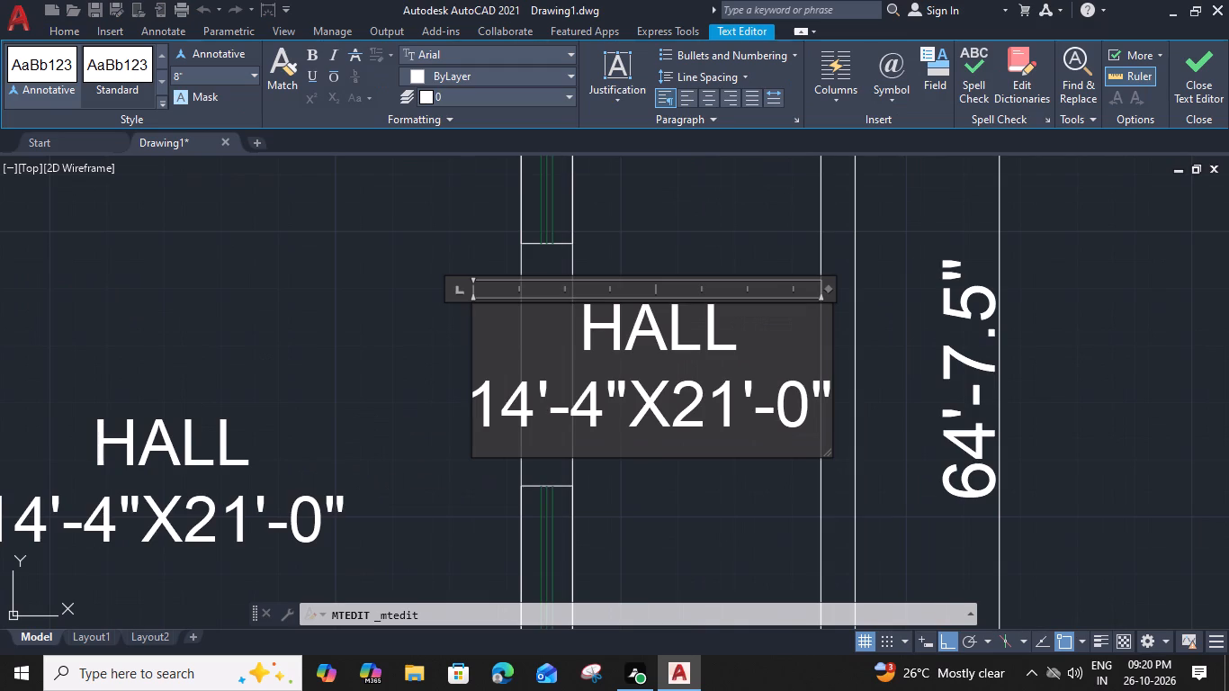
pyautogui.moveTo(830, 330); pyautogui.dragTo(1106, 343)
pyautogui.scroll(-2, 875, 407)
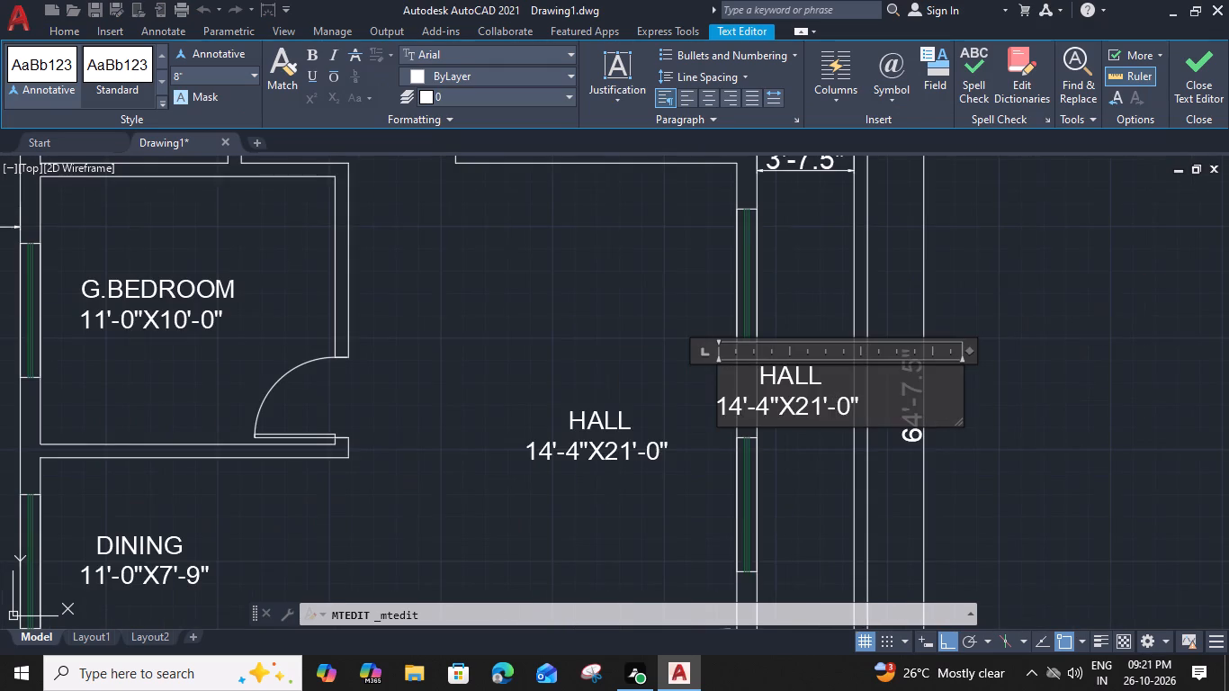
pyautogui.moveTo(863, 403); pyautogui.dragTo(655, 360)
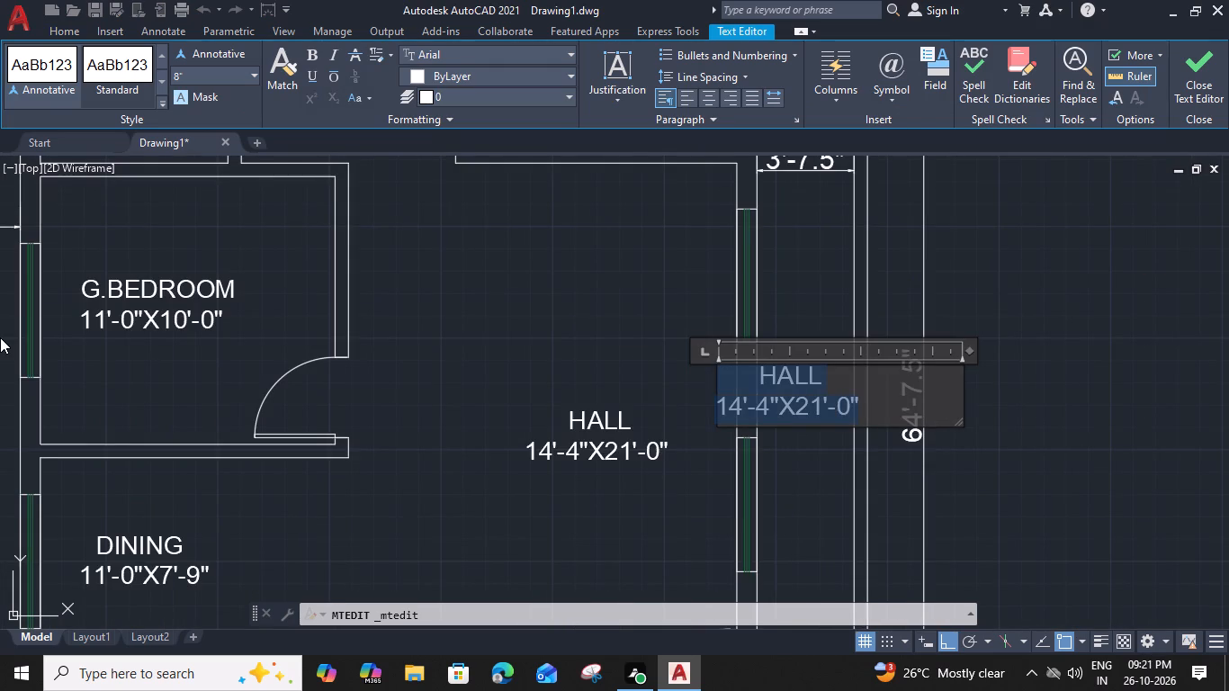
pyautogui.write('4\'-6"')
pyautogui.press('space')
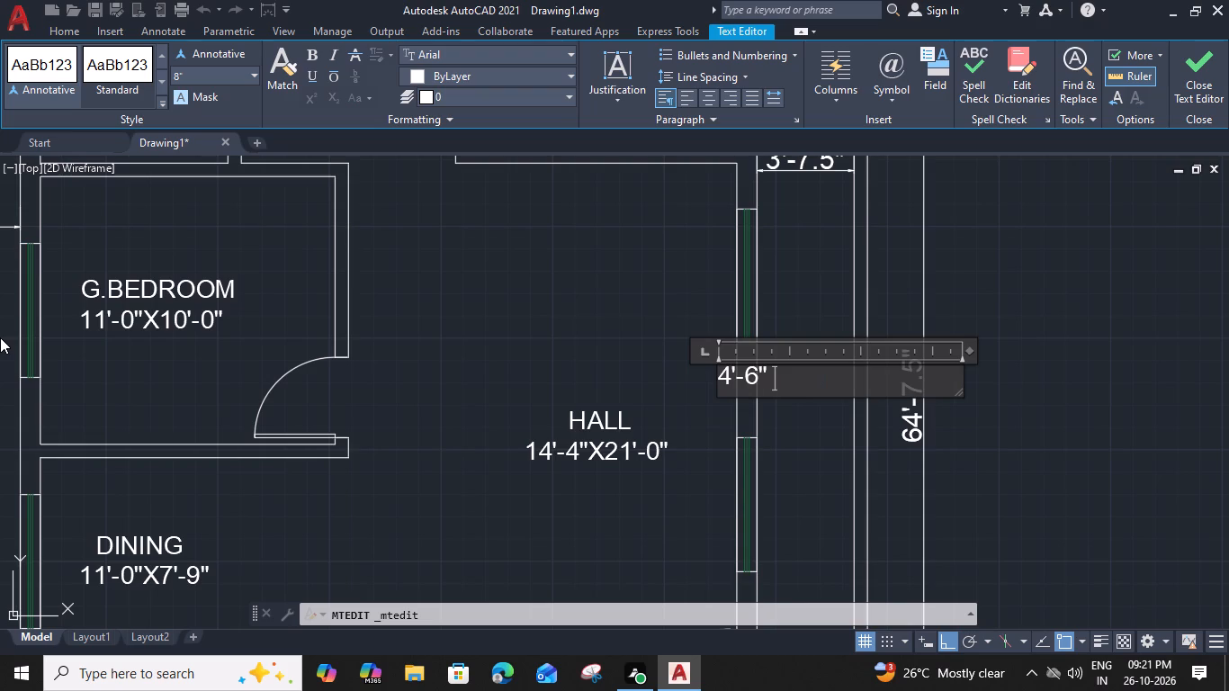
pyautogui.press('w')
pyautogui.write('IDE')
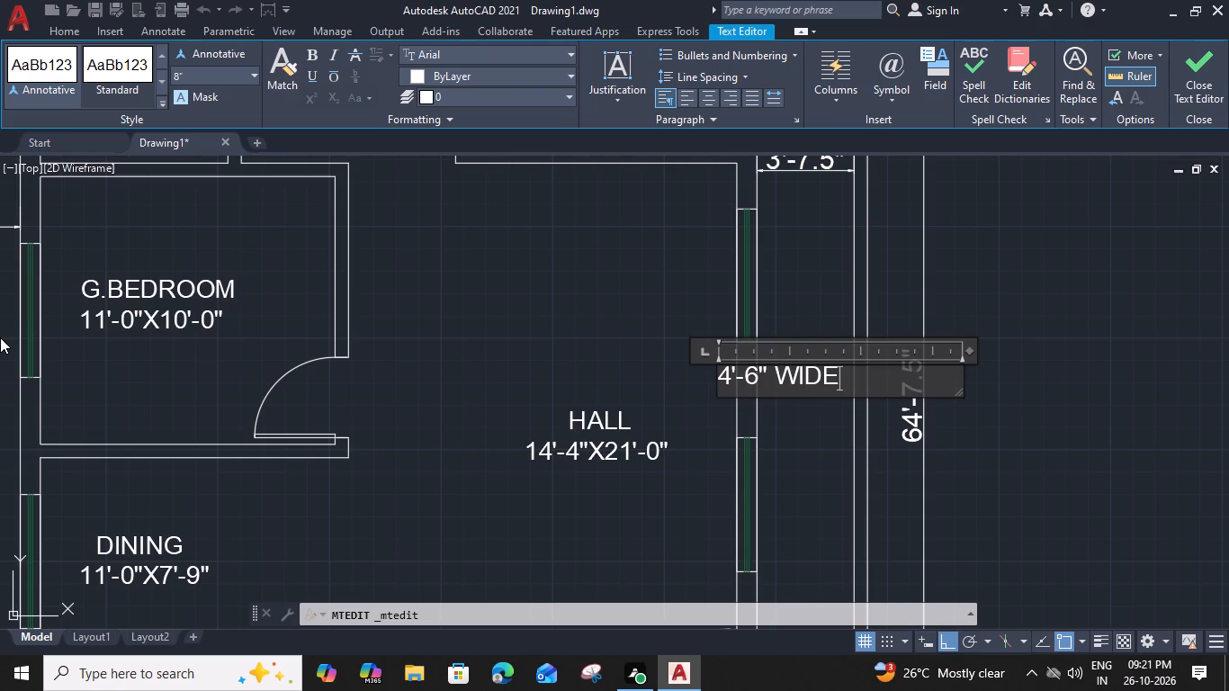
pyautogui.press('space')
pyautogui.write('BALCONY')
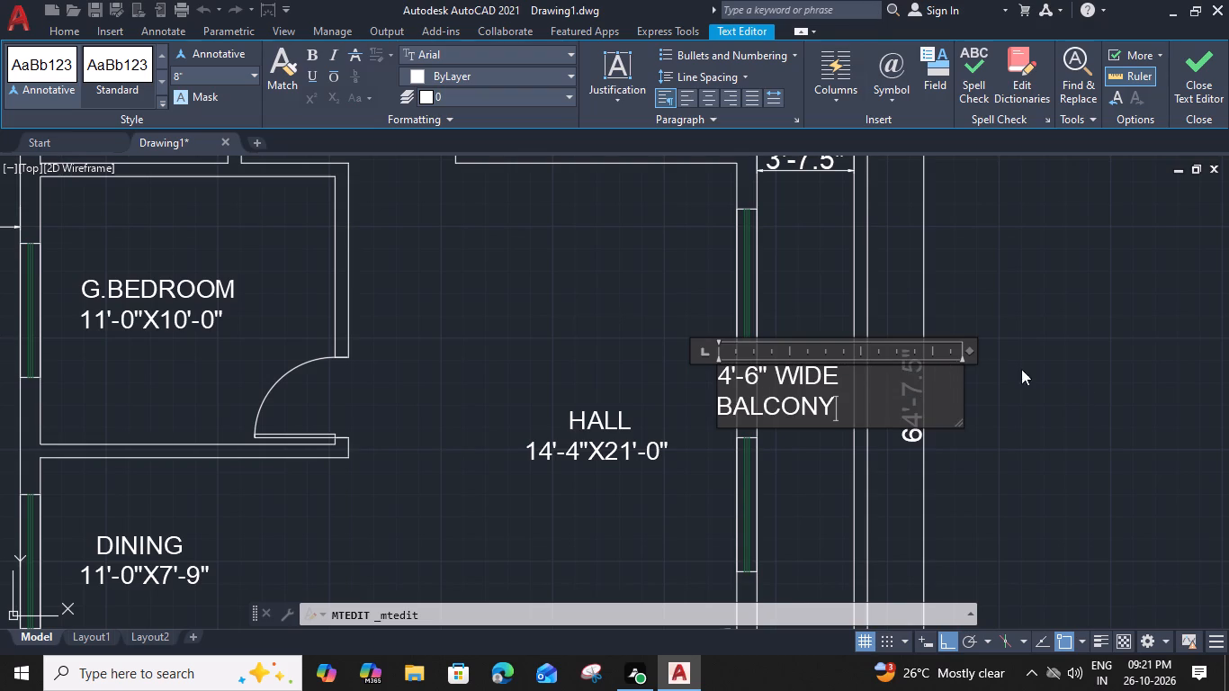
pyautogui.moveTo(971, 350); pyautogui.dragTo(988, 350)
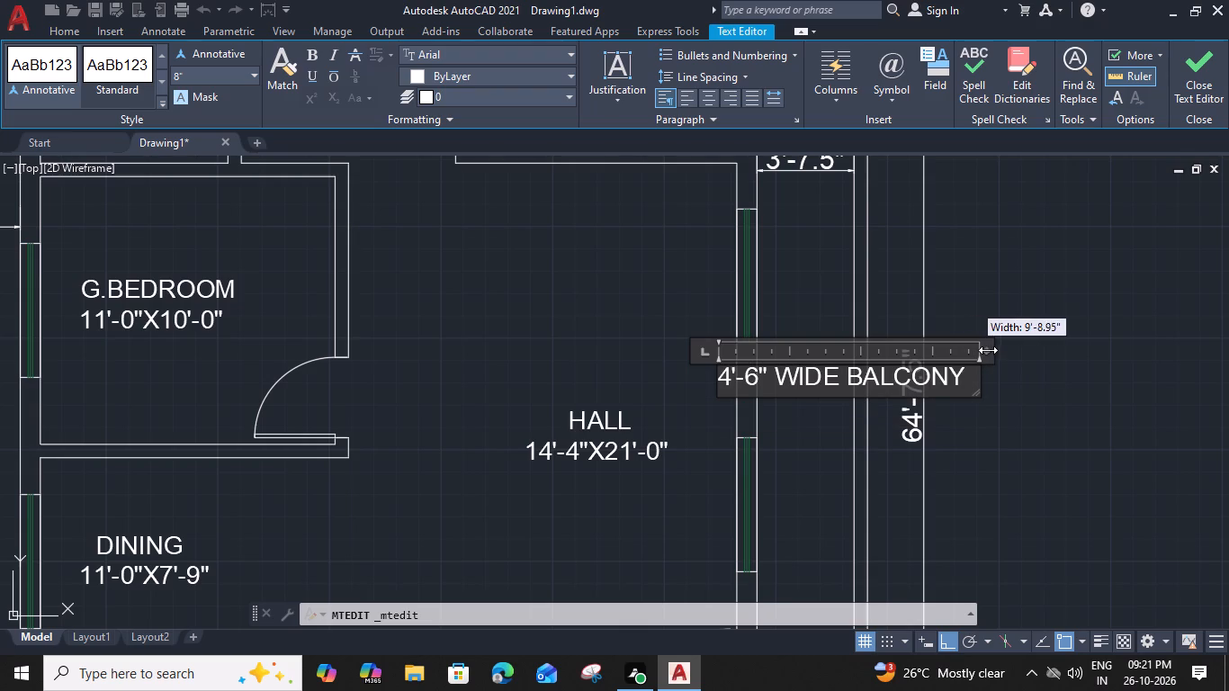
pyautogui.moveTo(988, 350); pyautogui.dragTo(986, 350)
pyautogui.click(1001, 411)
# Rotate the 4'-6" WIDE BALCONY label 90 degrees so it reads vertically upward.
pyautogui.click(801, 381)
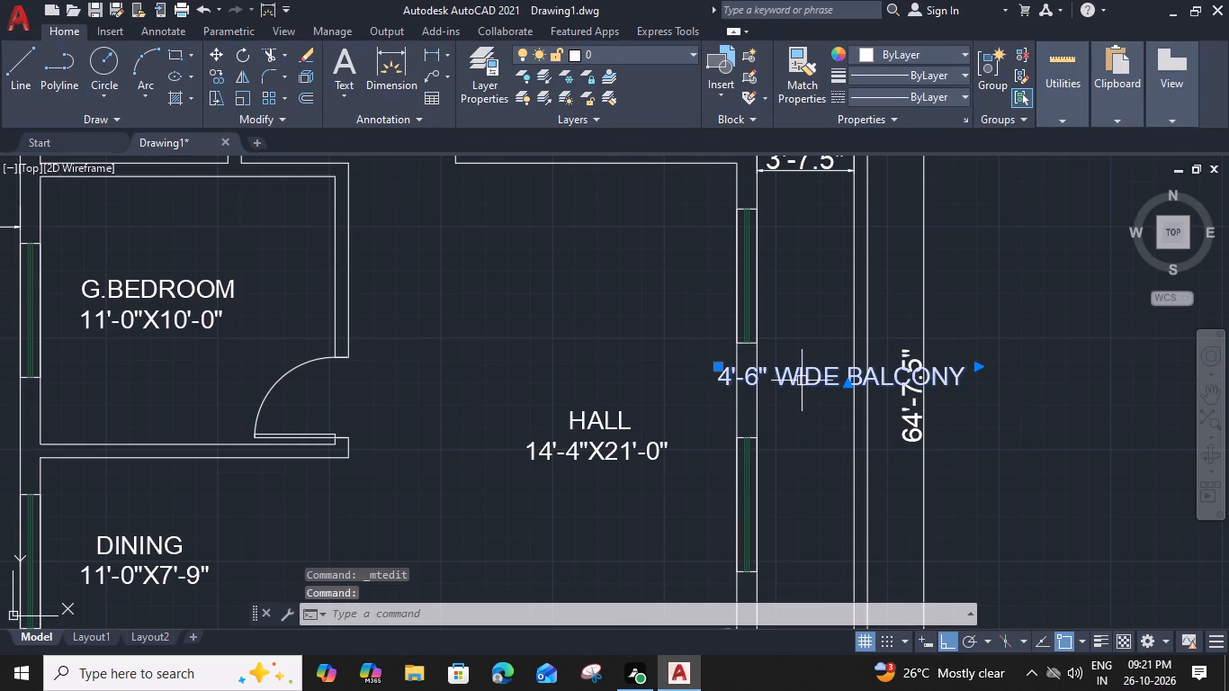
pyautogui.write('RO')
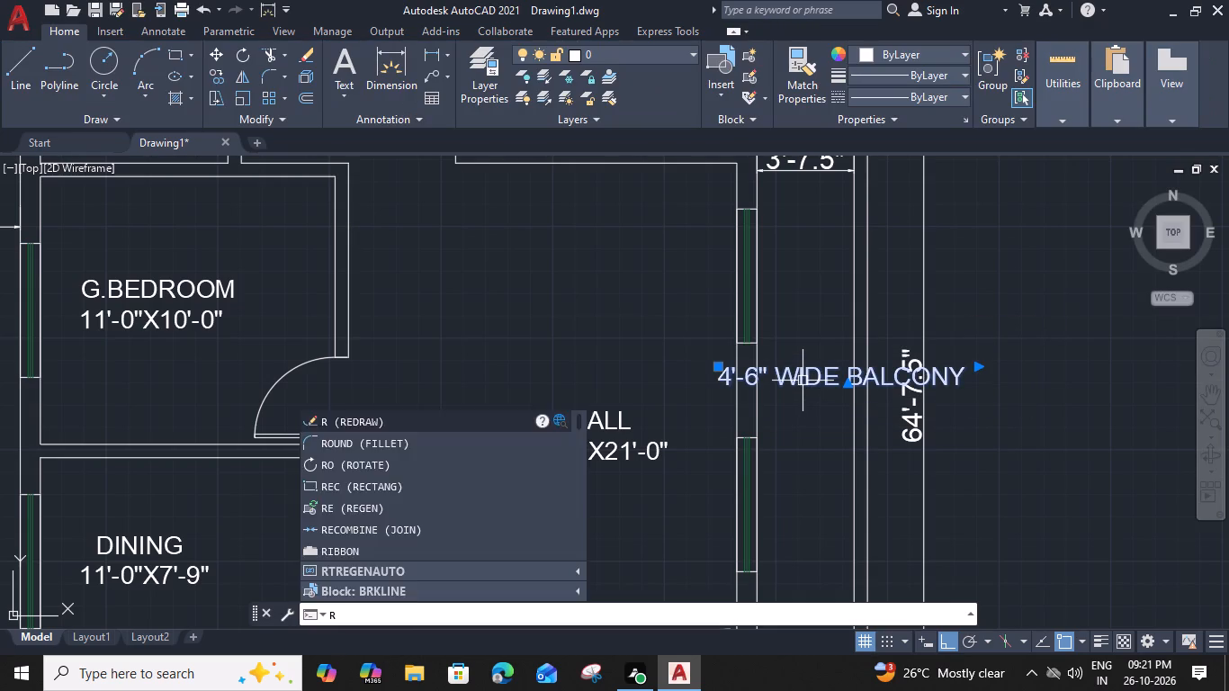
pyautogui.press('space')
pyautogui.click(716, 386)
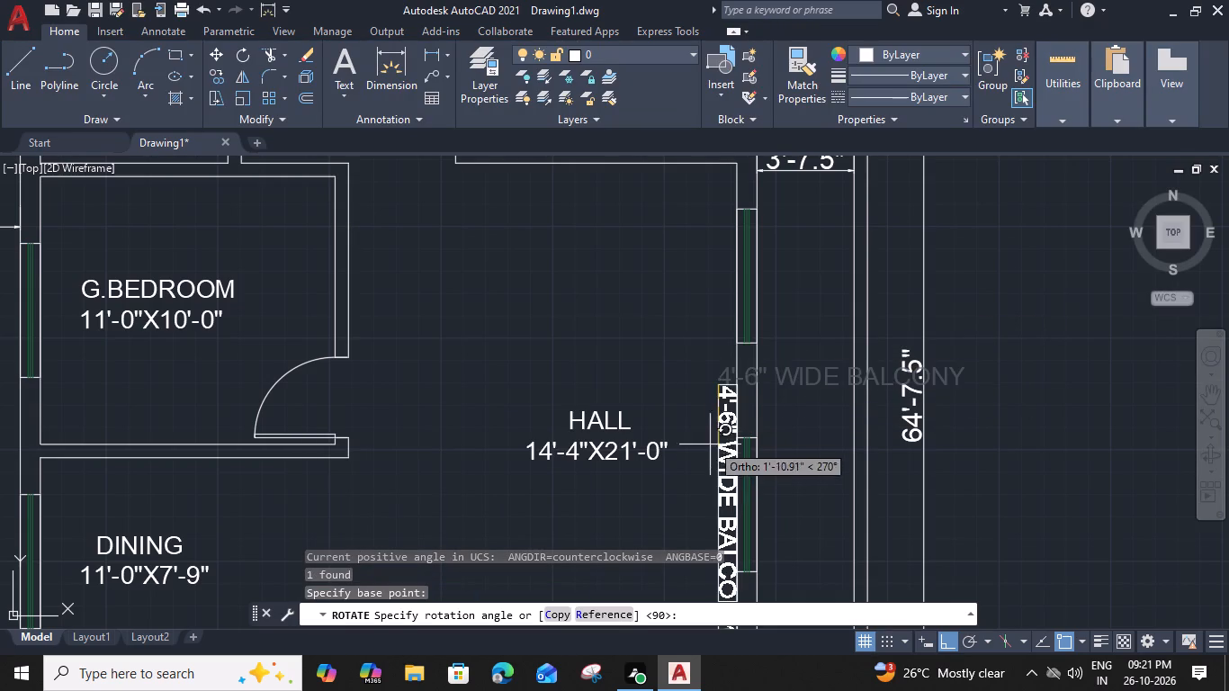
pyautogui.scroll(2, 701, 358)
pyautogui.click(745, 380)
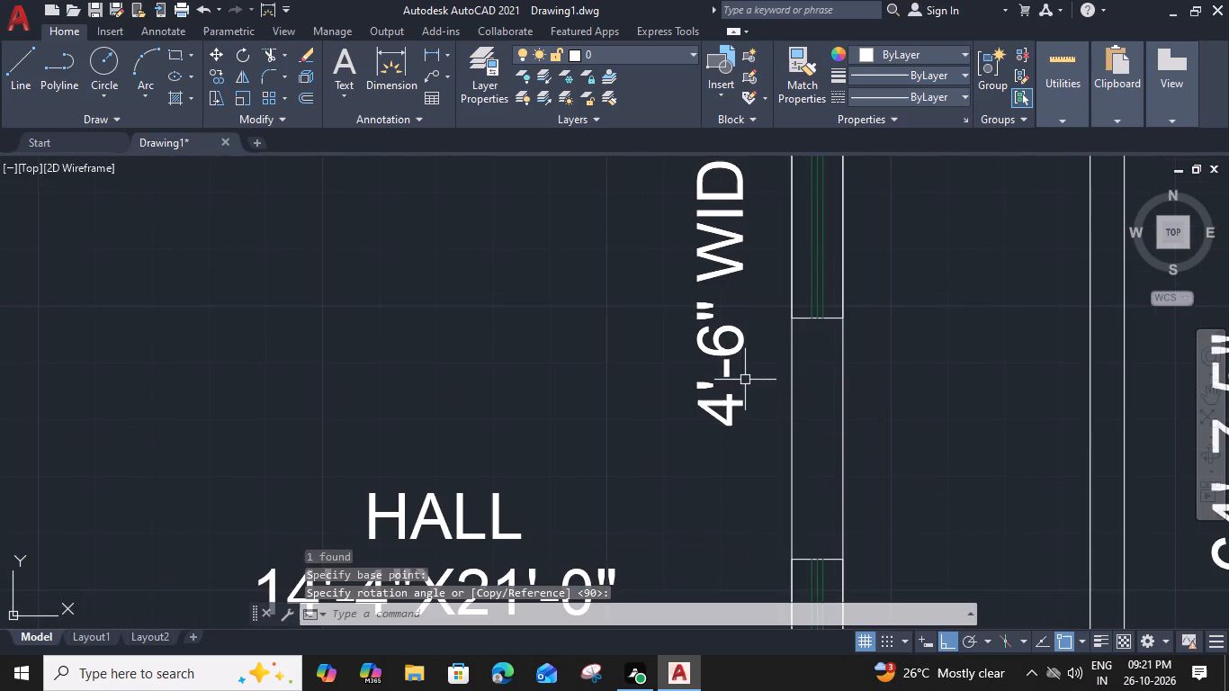
# Move the vertical balcony label into the strip beside the hall, below the 3'-7.5" dimension.
pyautogui.click(739, 406)
pyautogui.write('M')
pyautogui.press('space')
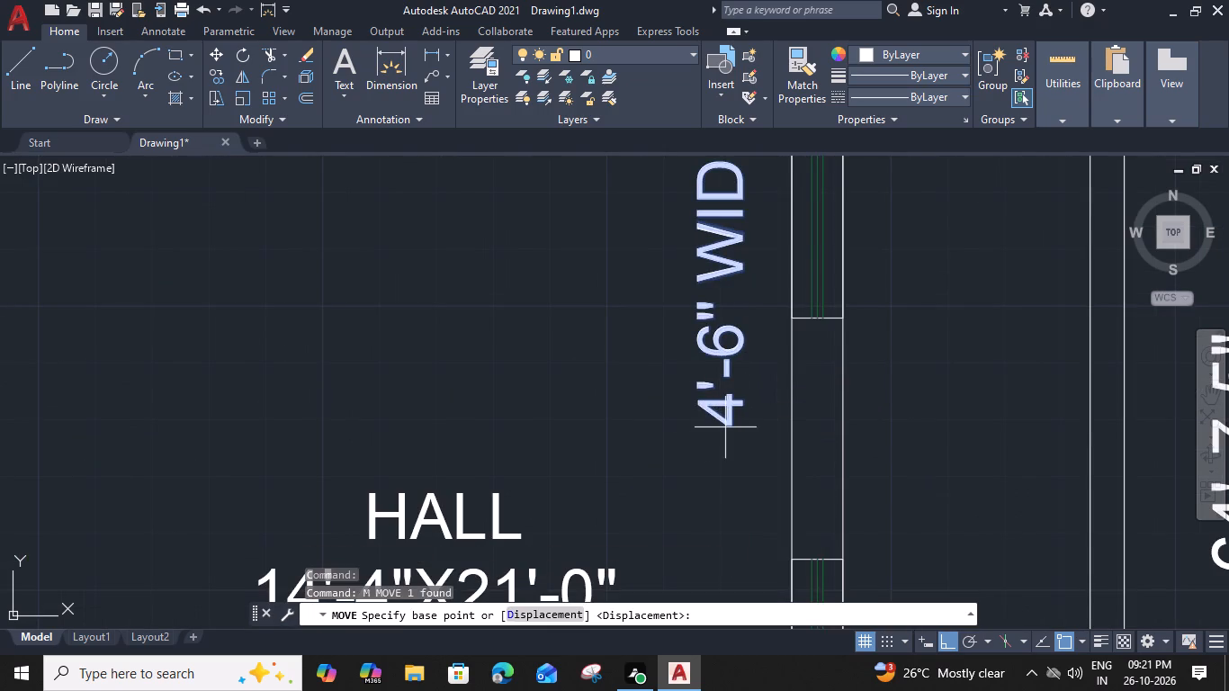
pyautogui.click(694, 427)
pyautogui.scroll(-3, 905, 423)
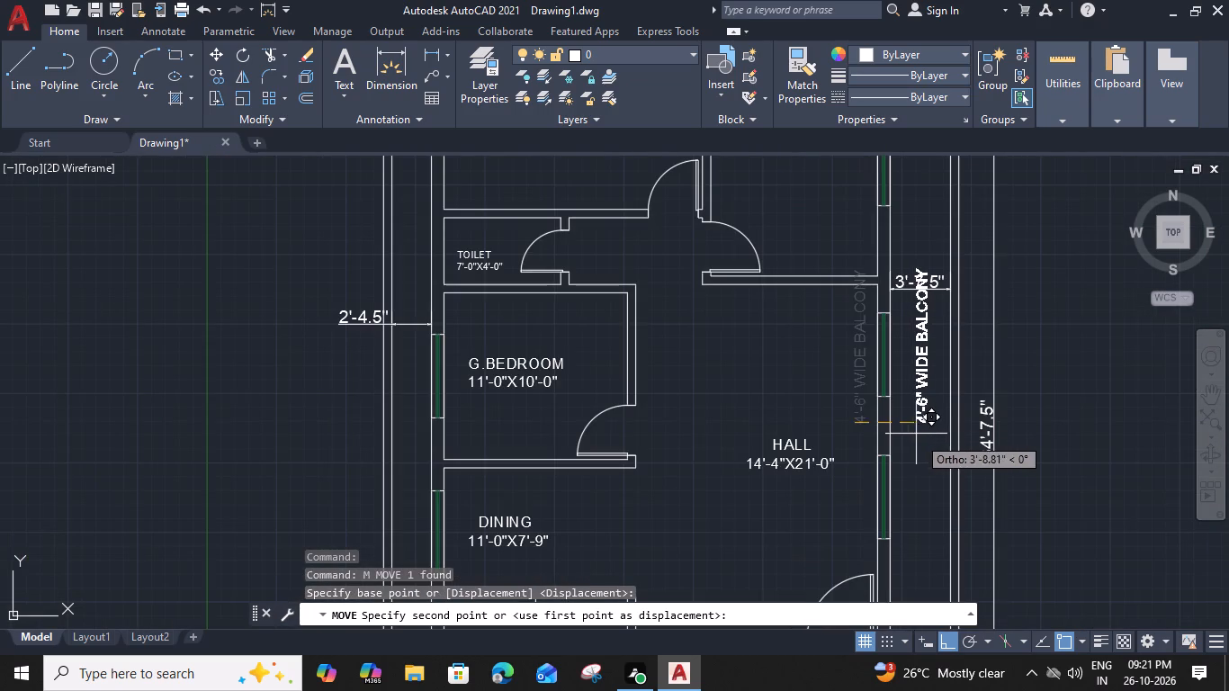
pyautogui.click(920, 438)
pyautogui.click(921, 421)
pyautogui.write('M')
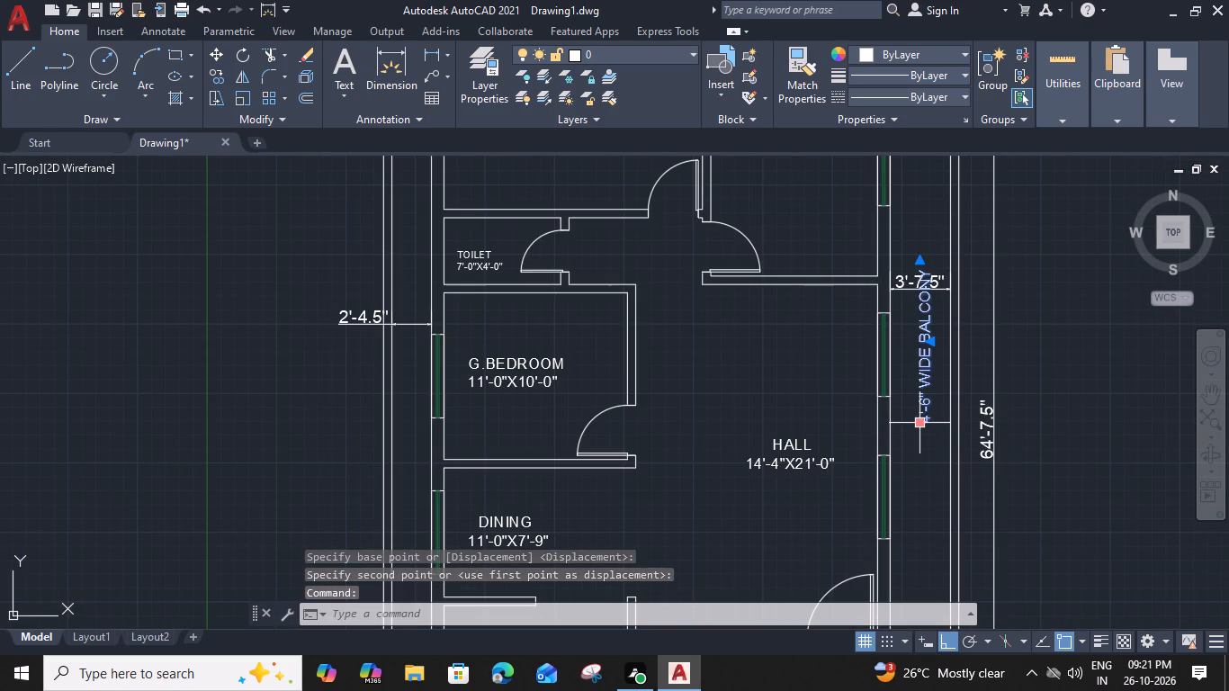
pyautogui.press('space')
pyautogui.click(920, 428)
pyautogui.click(920, 473)
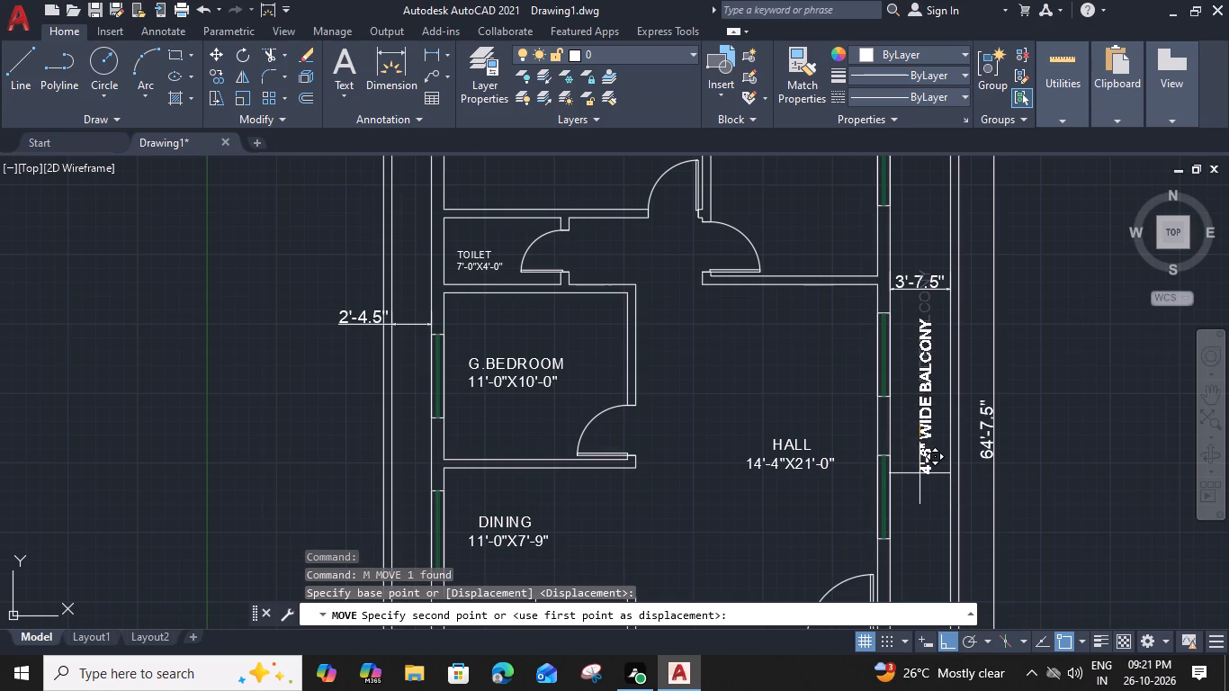
# Draw a horizontal line from the building's outer corner beside the 6'-6"X4'-0" toilet to the boundary wall's inner face.
pyautogui.scroll(-2, 920, 473)
pyautogui.moveTo(934, 546); pyautogui.dragTo(883, 515, button='middle')
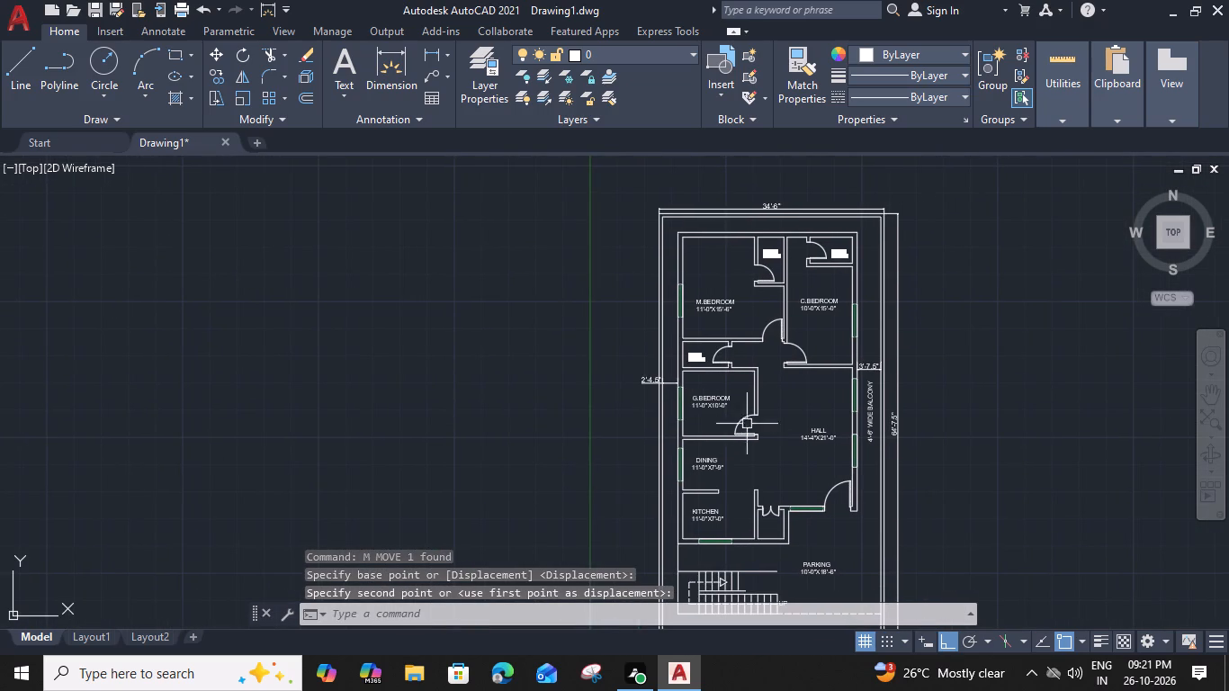
pyautogui.moveTo(832, 270); pyautogui.dragTo(714, 420, button='middle')
pyautogui.scroll(4, 762, 384)
pyautogui.write('L')
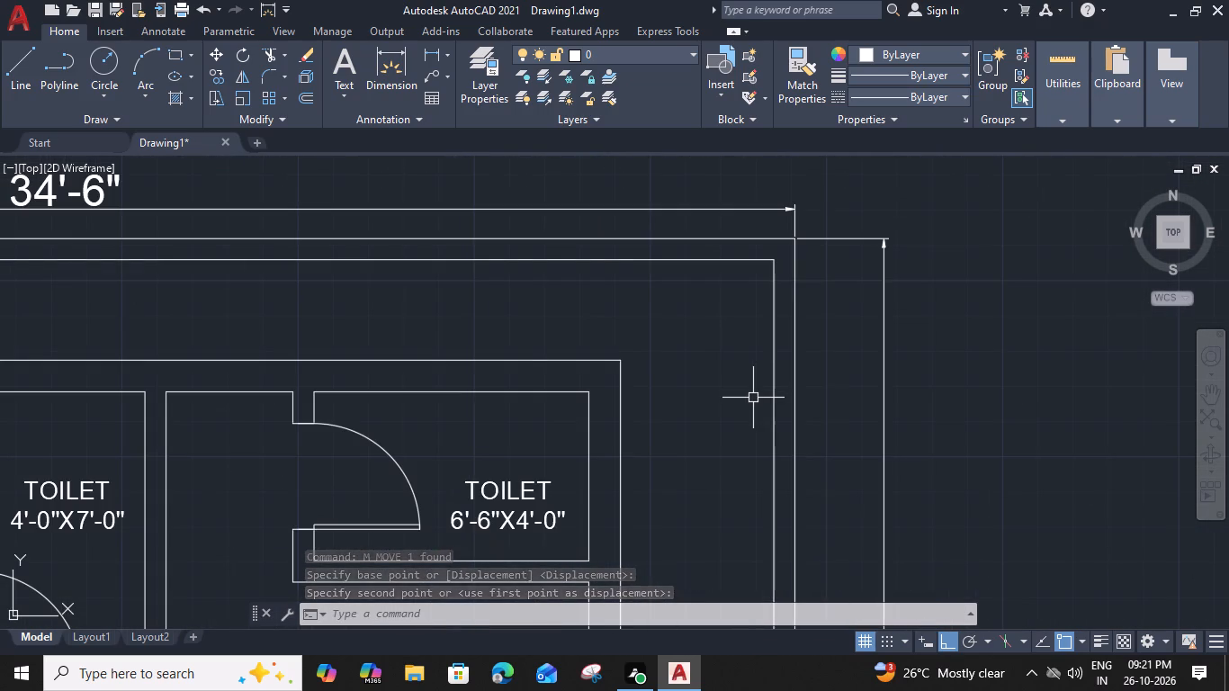
pyautogui.press('space')
pyautogui.scroll(1, 746, 389)
pyautogui.click(540, 344)
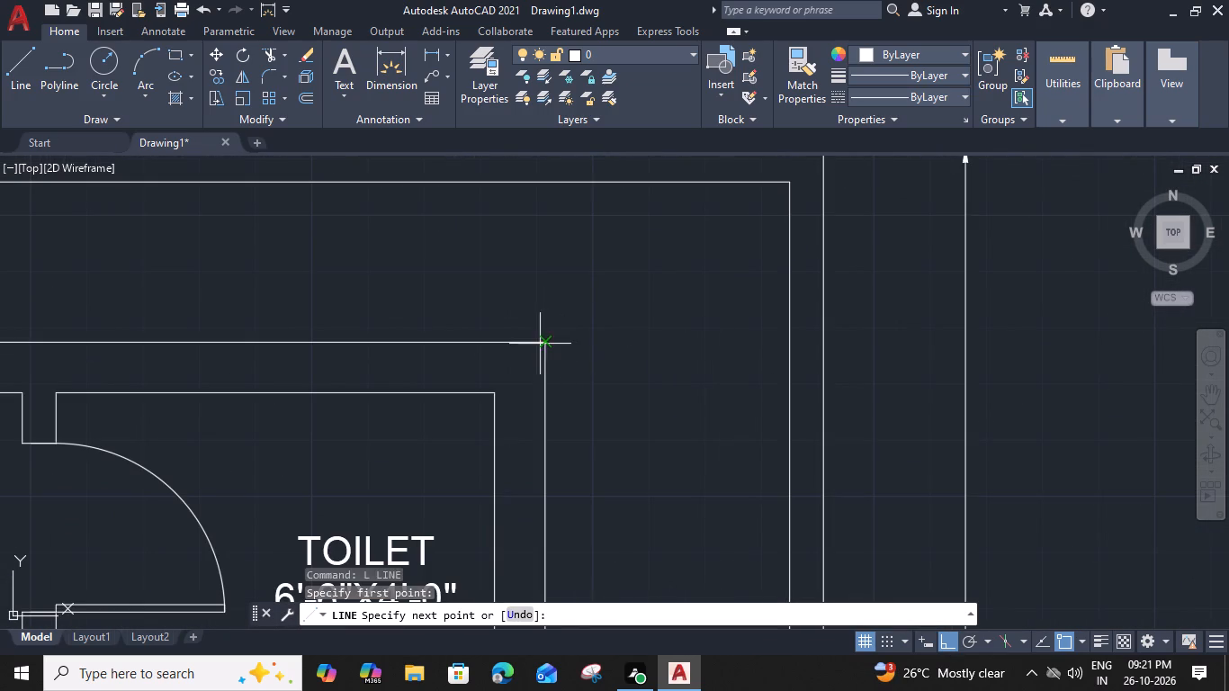
pyautogui.click(791, 342)
pyautogui.press('space')
# Set the current linetype to the dashed ACAD linetype.
pyautogui.scroll(-3, 791, 342)
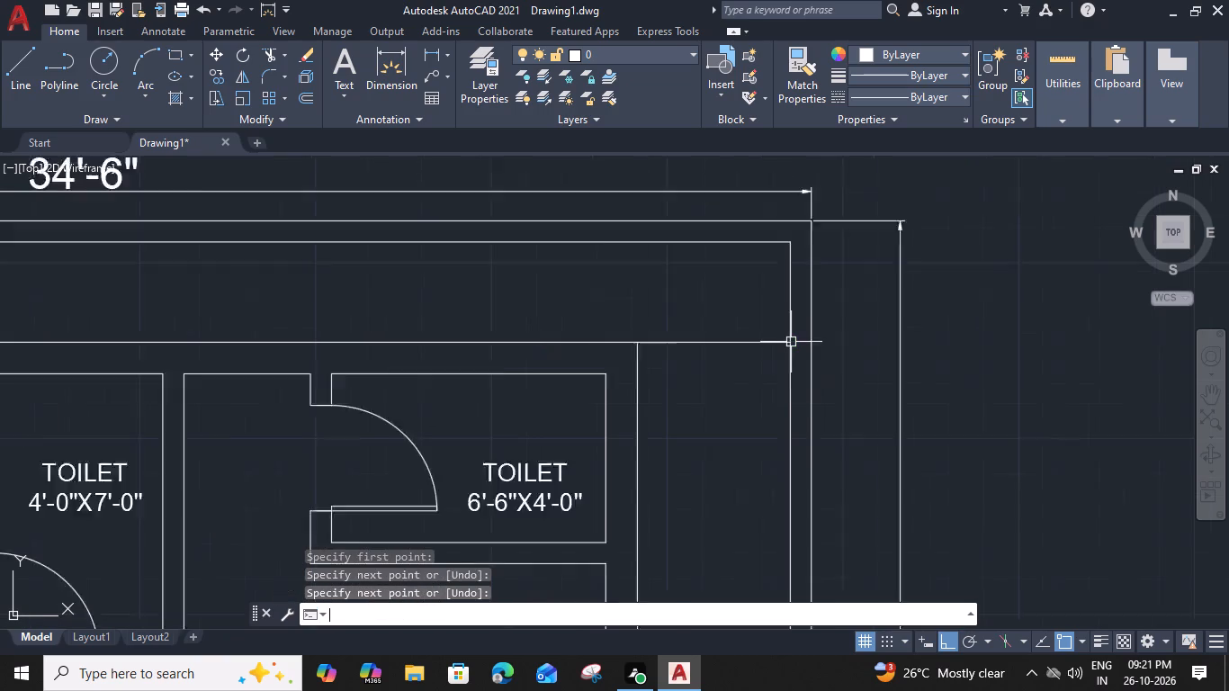
pyautogui.scroll(-2, 663, 442)
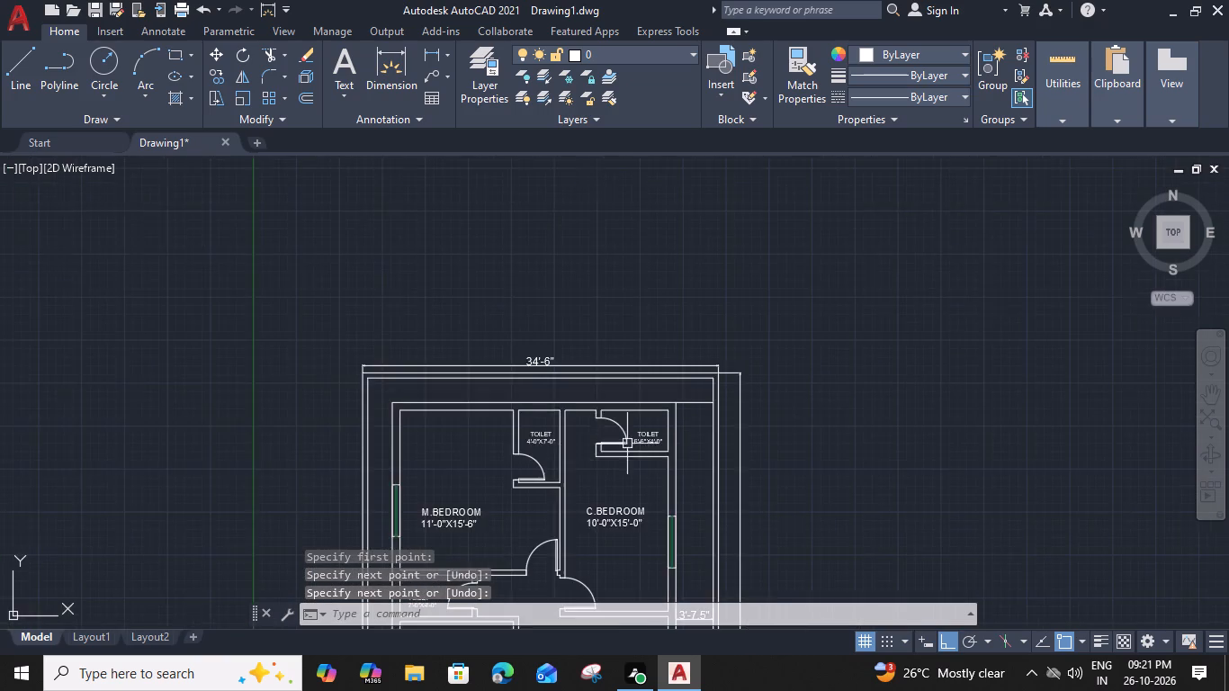
pyautogui.moveTo(593, 446); pyautogui.dragTo(736, 324, button='middle')
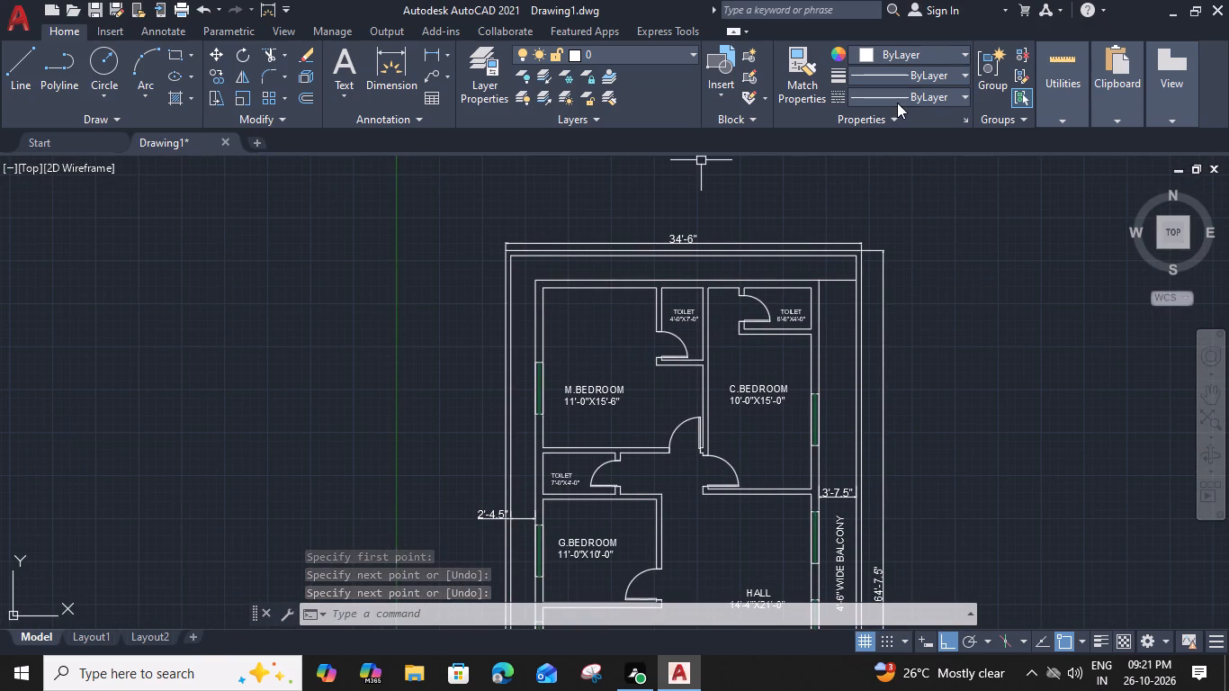
pyautogui.click(902, 99)
pyautogui.click(906, 171)
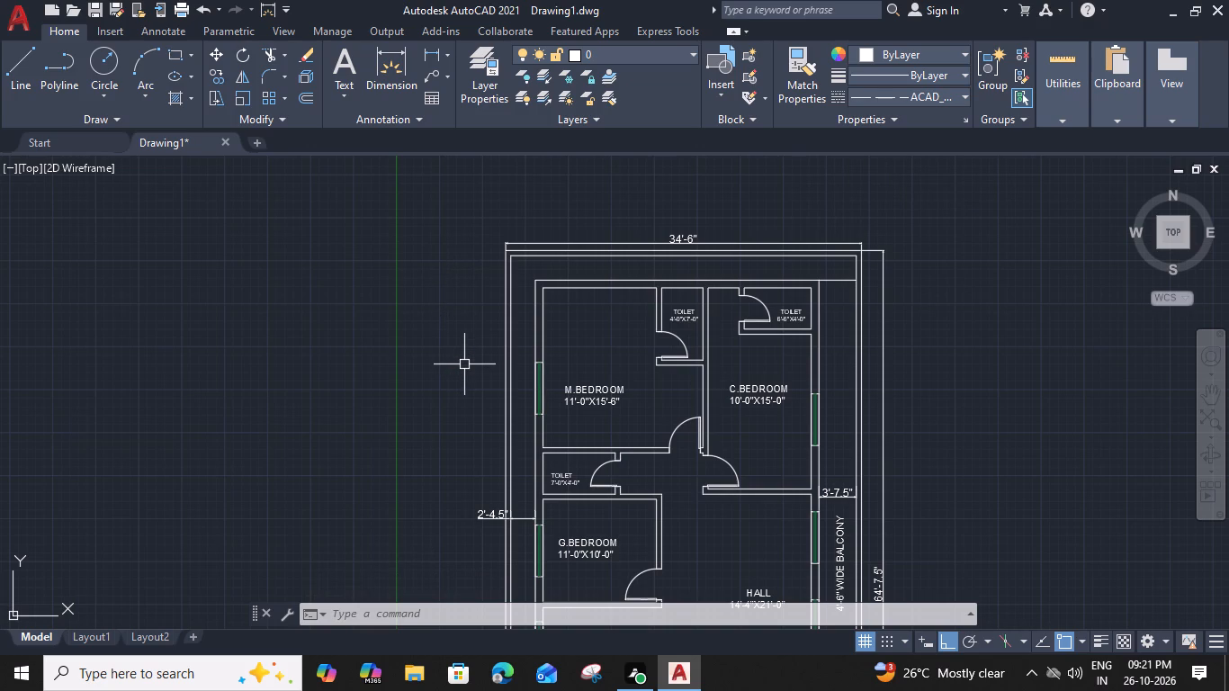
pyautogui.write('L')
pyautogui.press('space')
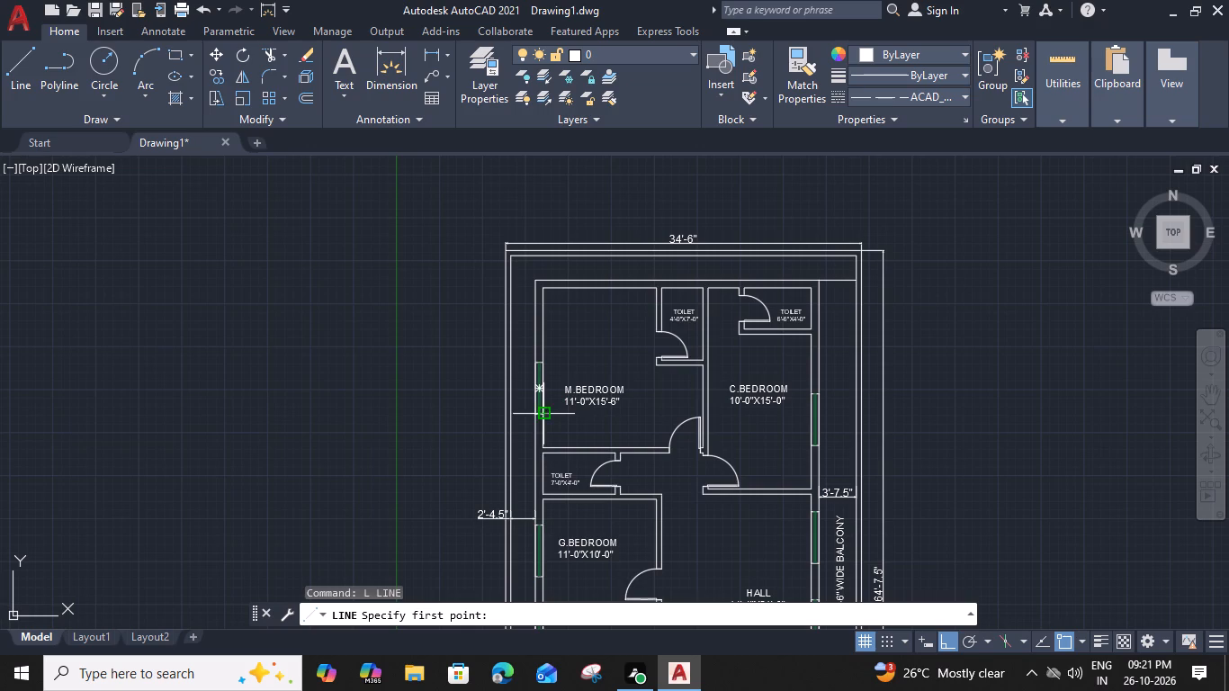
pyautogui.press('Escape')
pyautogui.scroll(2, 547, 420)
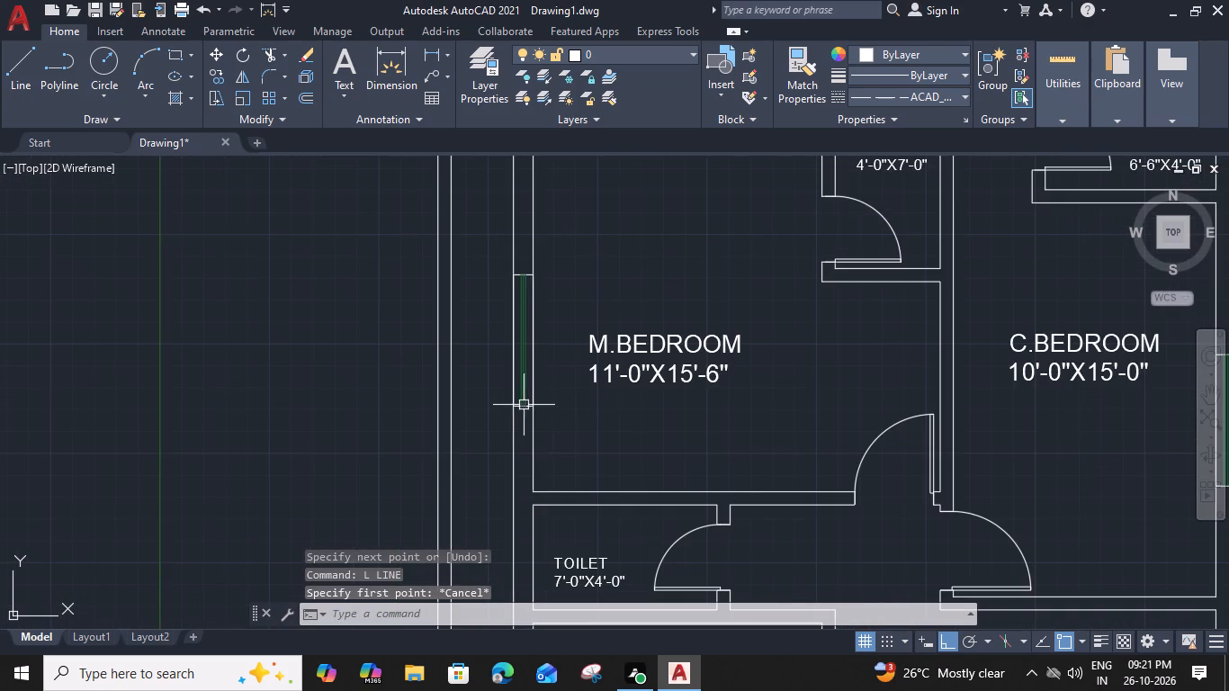
# Move the window in the M.BEDROOM's outer wall a short distance down along that wall.
pyautogui.click(525, 404)
pyautogui.write('M')
pyautogui.press('space')
pyautogui.scroll(2, 525, 404)
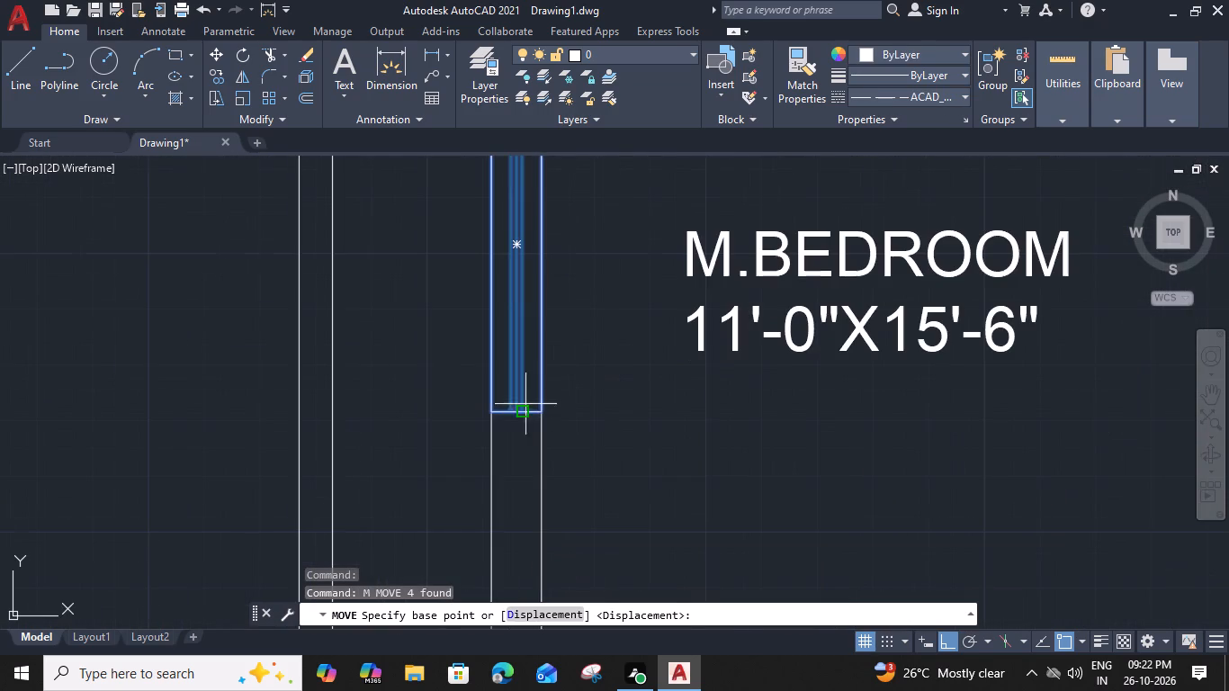
pyautogui.click(542, 416)
pyautogui.click(541, 496)
pyautogui.scroll(-3, 541, 495)
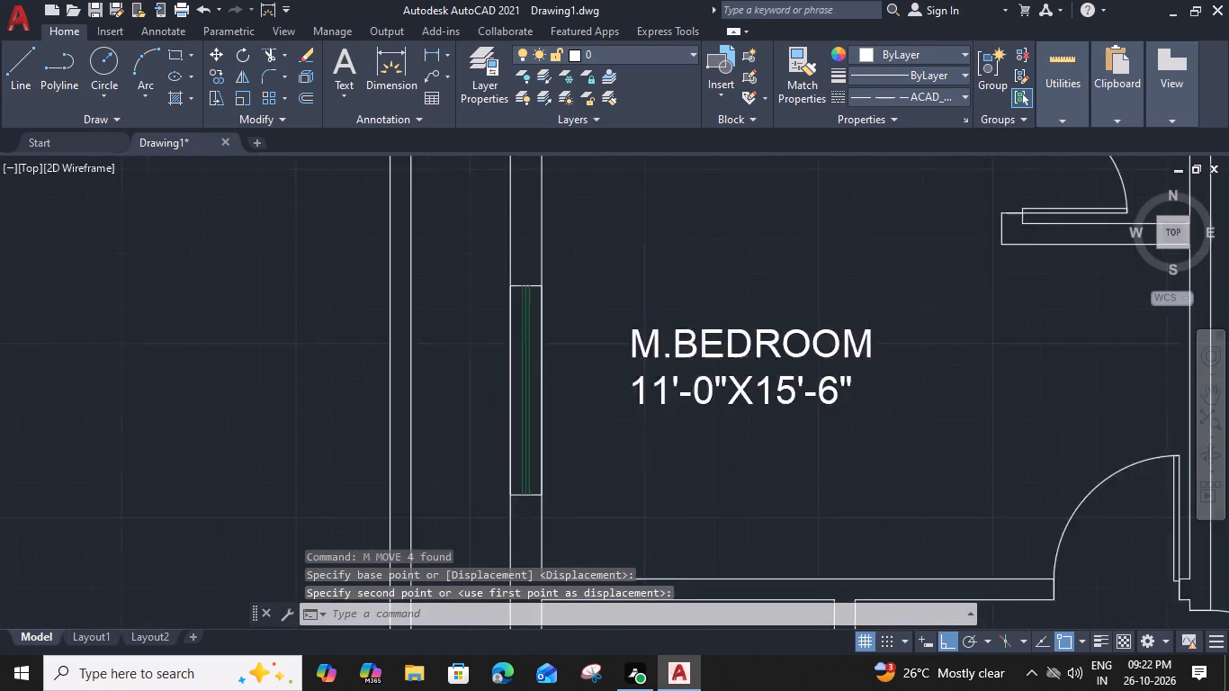
# Draw a dashed L-shaped leader from the boundary wall beside M.BEDROOM, running horizontally outward and ending in a short upward leg.
pyautogui.moveTo(512, 301); pyautogui.dragTo(534, 315, button='middle')
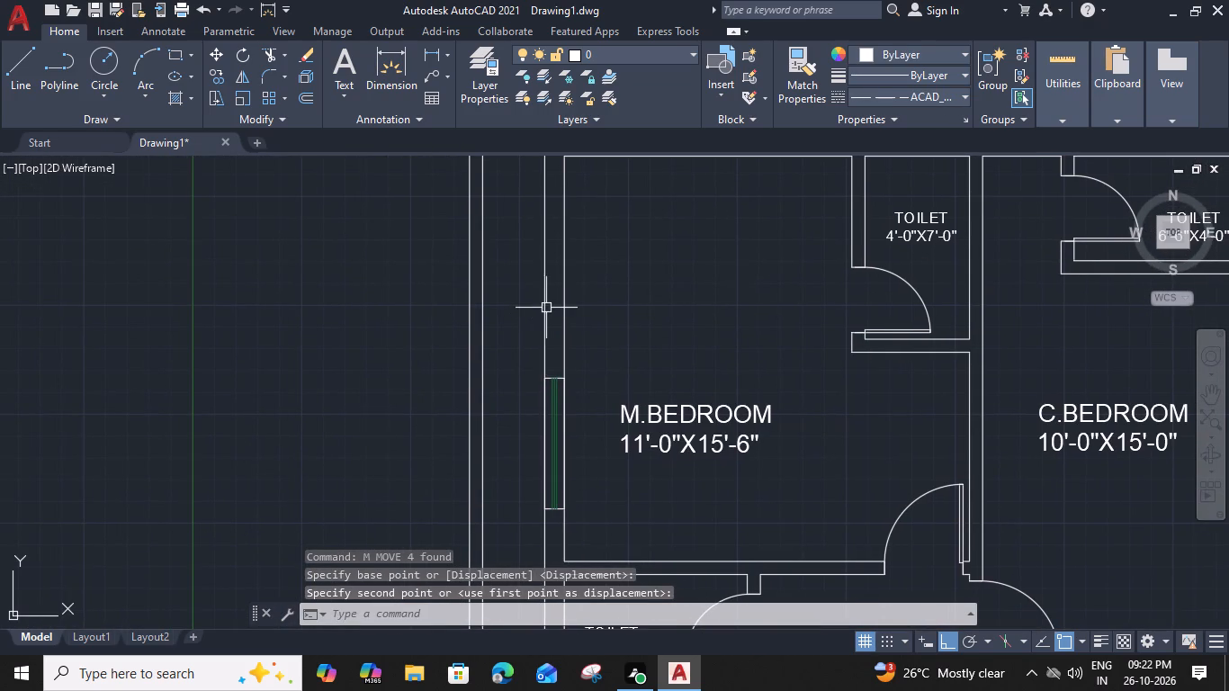
pyautogui.moveTo(595, 395); pyautogui.dragTo(302, 204, button='middle')
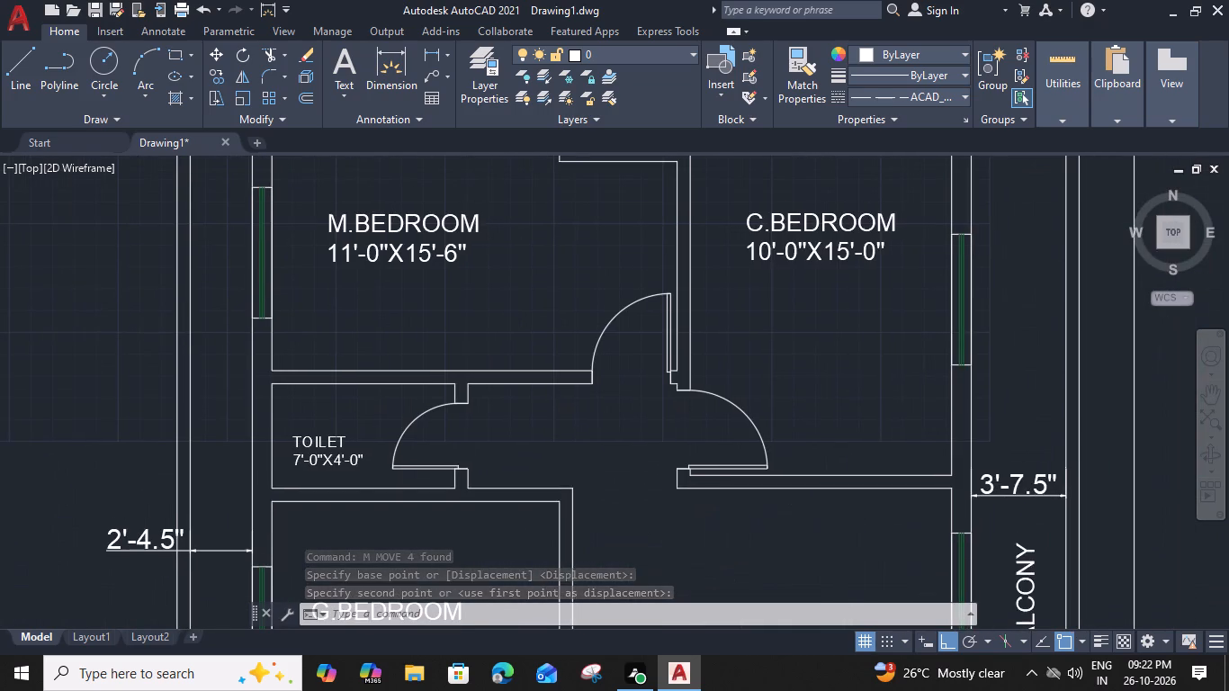
pyautogui.moveTo(327, 277); pyautogui.dragTo(661, 432, button='middle')
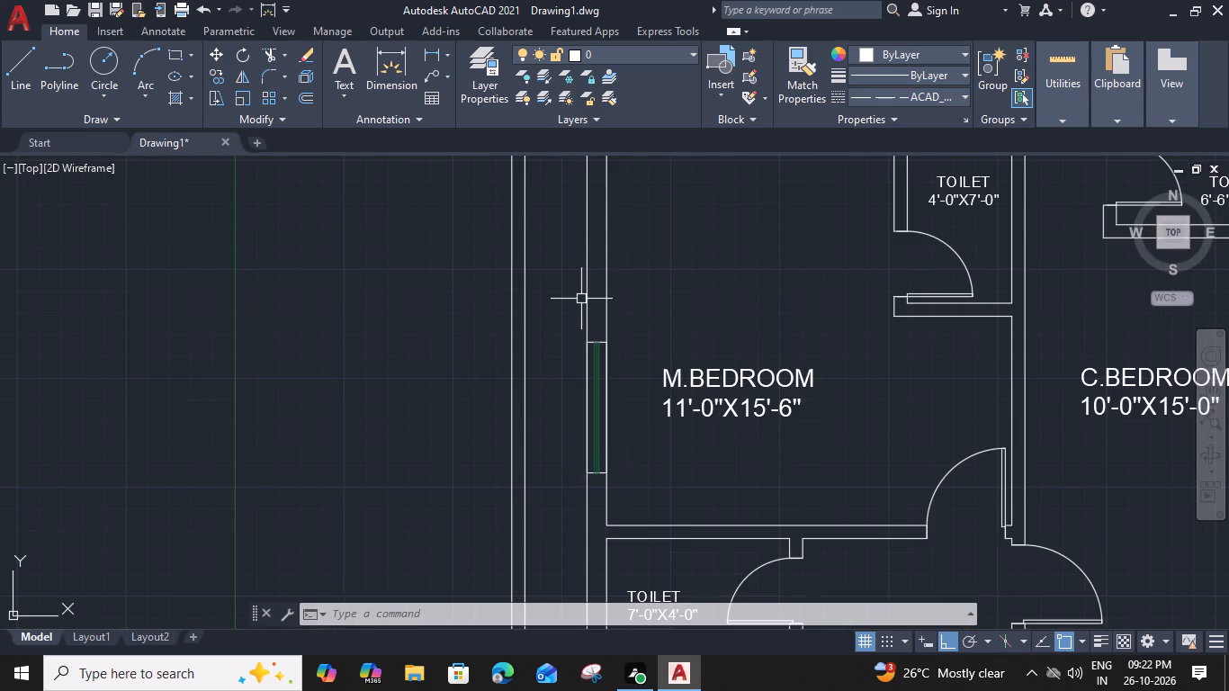
pyautogui.press('l')
pyautogui.press('space')
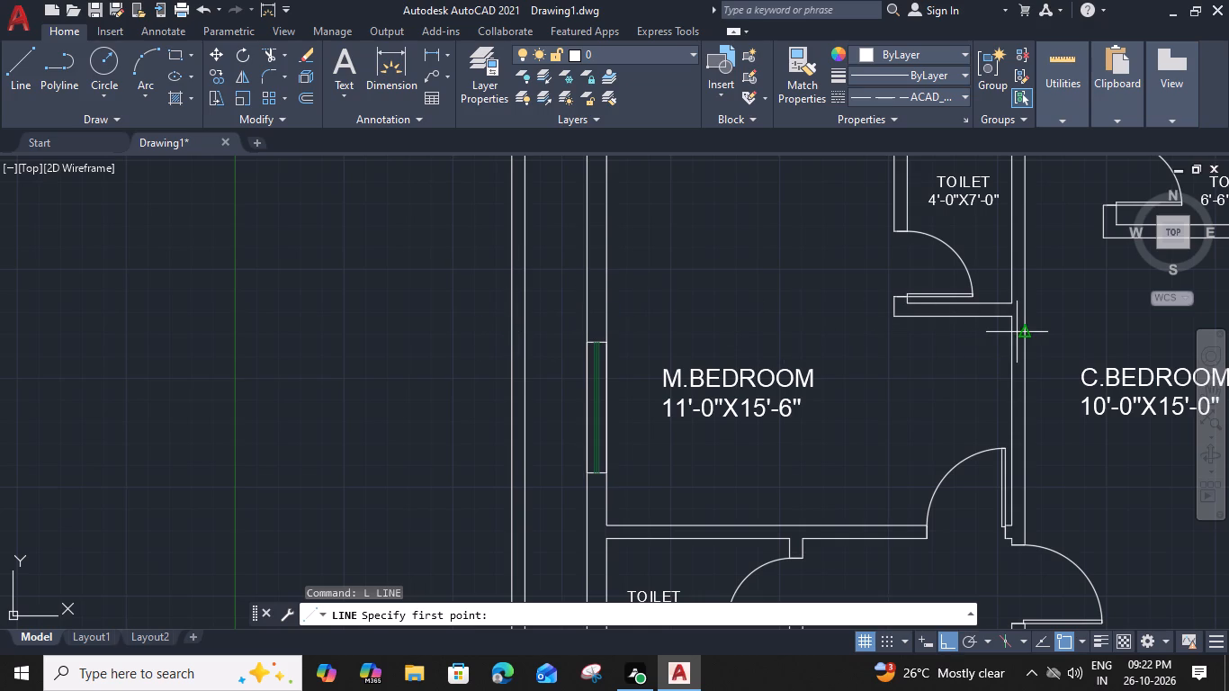
pyautogui.click(507, 328)
pyautogui.click(397, 328)
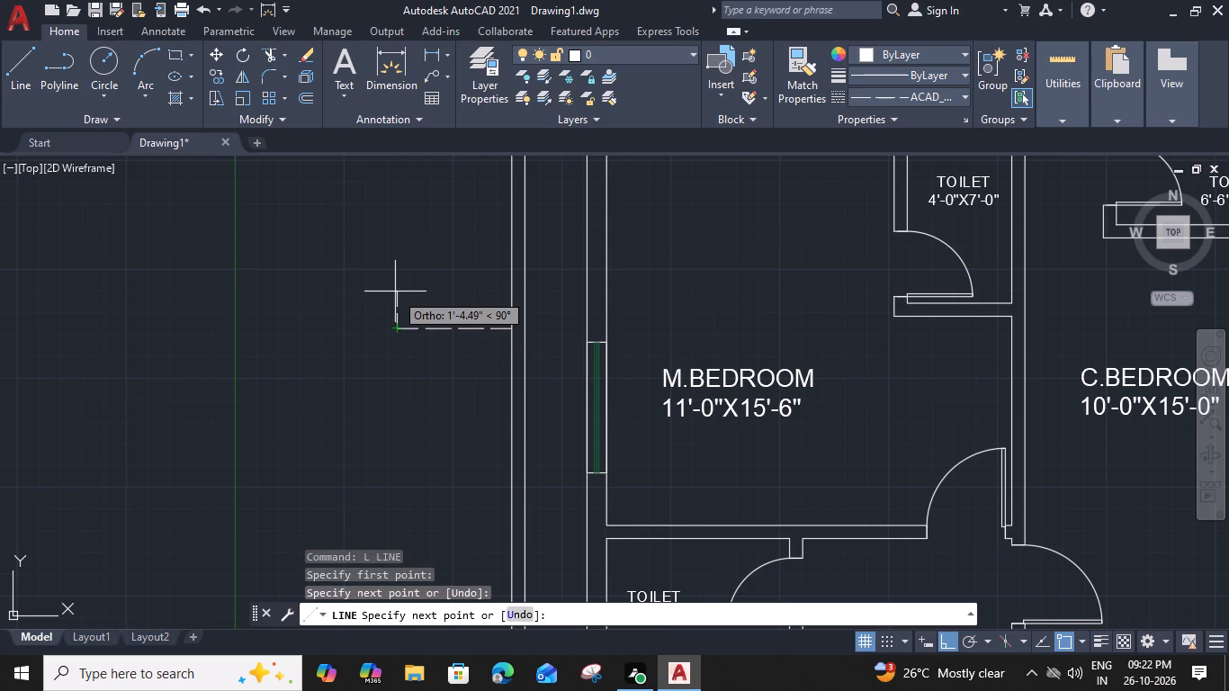
pyautogui.click(395, 283)
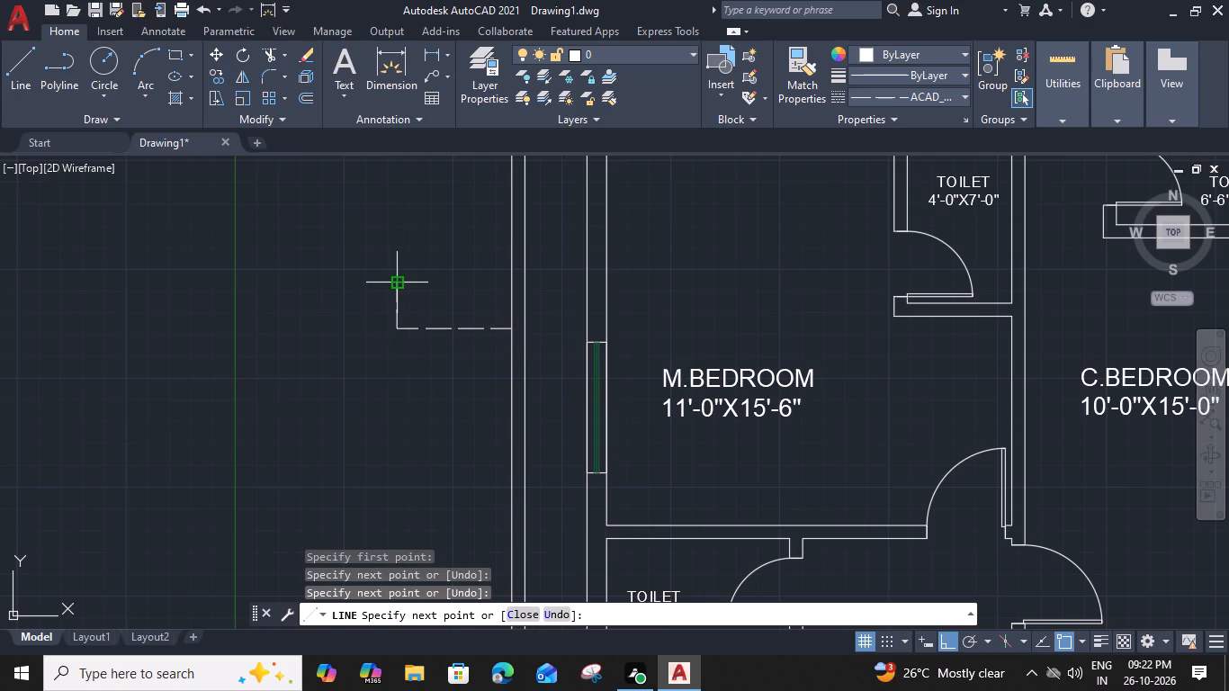
pyautogui.press('Escape')
# Copy the entire ground floor plan, including its title and road, horizontally about 55' beside the original.
pyautogui.scroll(-3, 408, 271)
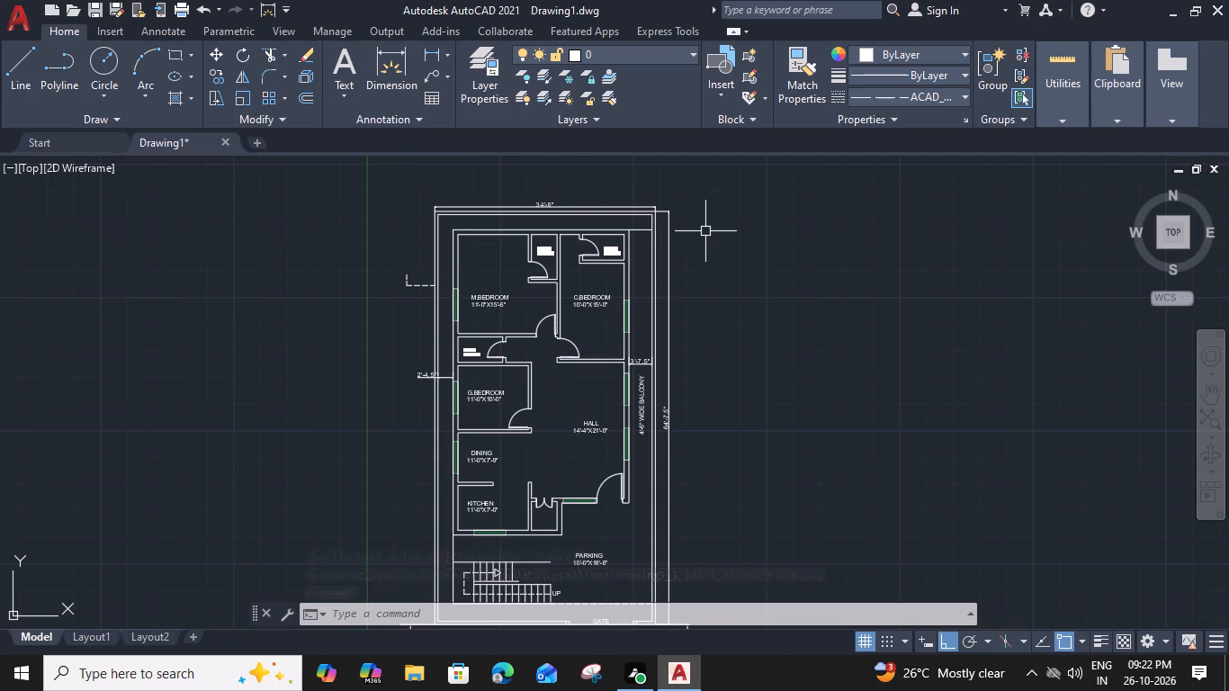
pyautogui.click(695, 187)
pyautogui.moveTo(429, 345); pyautogui.dragTo(455, 225, button='middle')
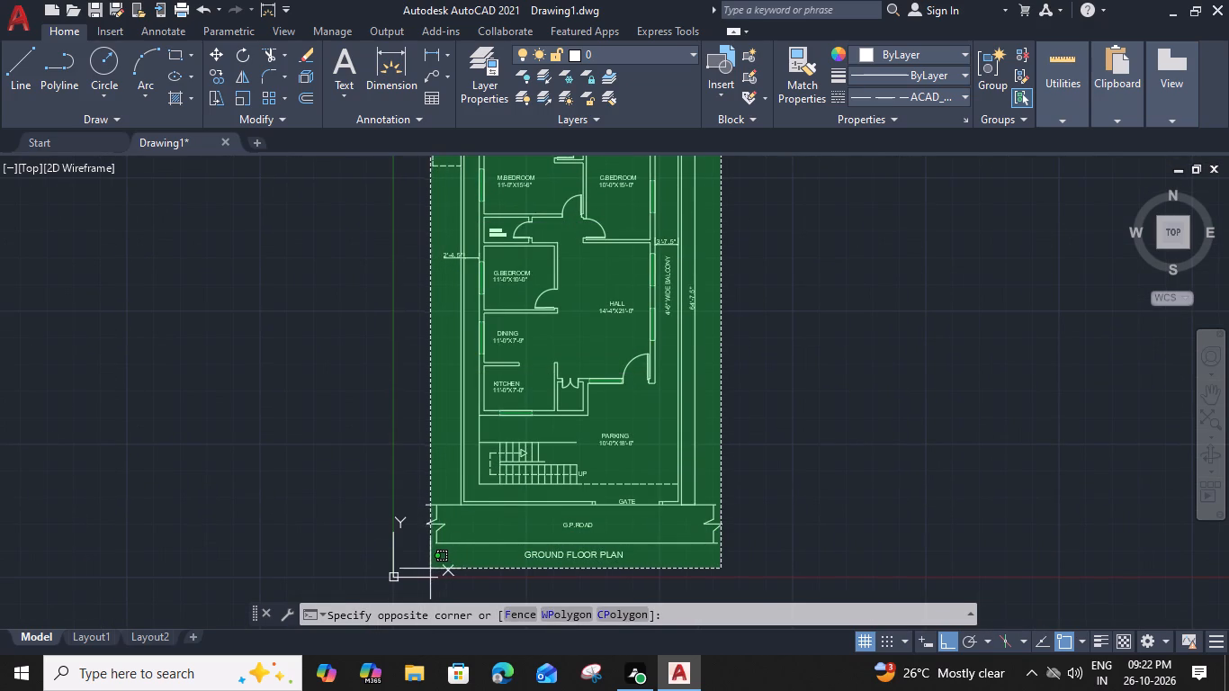
pyautogui.click(426, 569)
pyautogui.press('c')
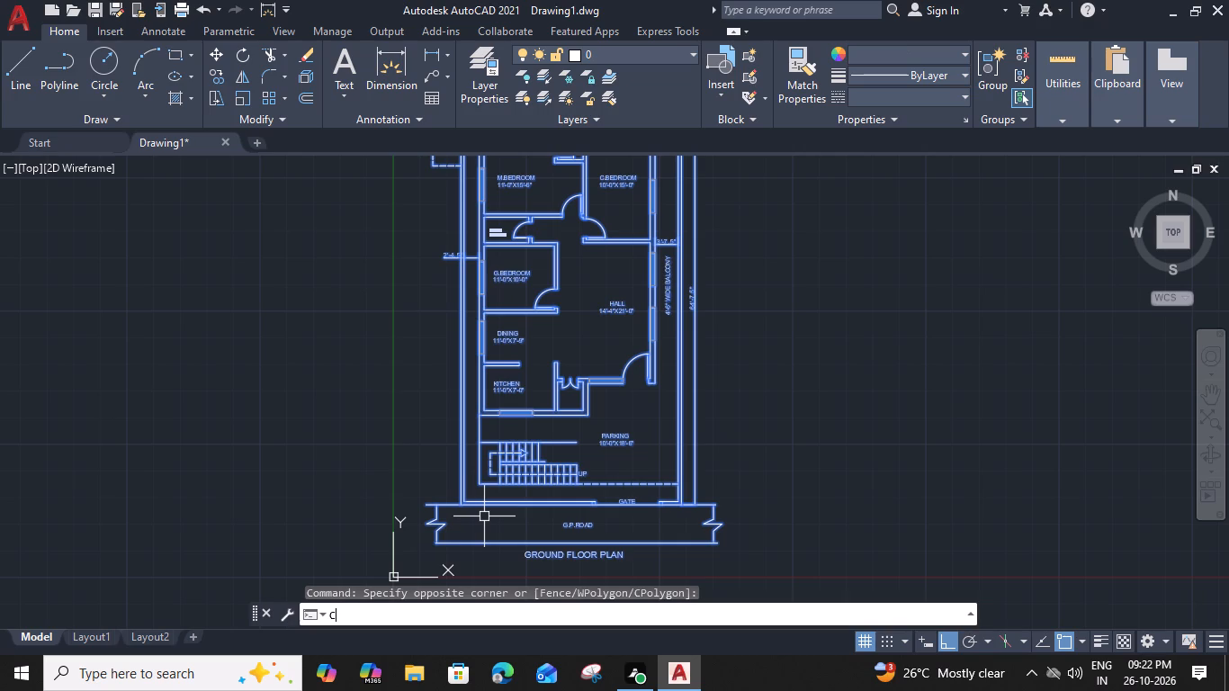
pyautogui.write('O')
pyautogui.press('space')
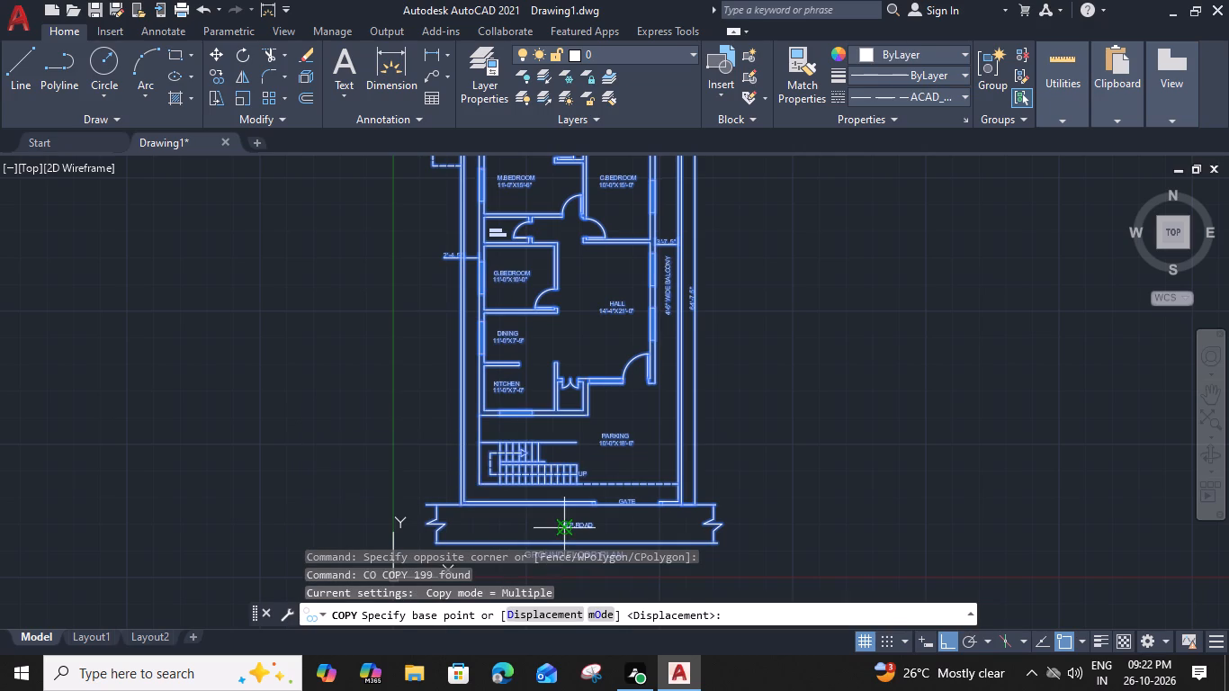
pyautogui.moveTo(564, 519); pyautogui.dragTo(570, 417, button='middle')
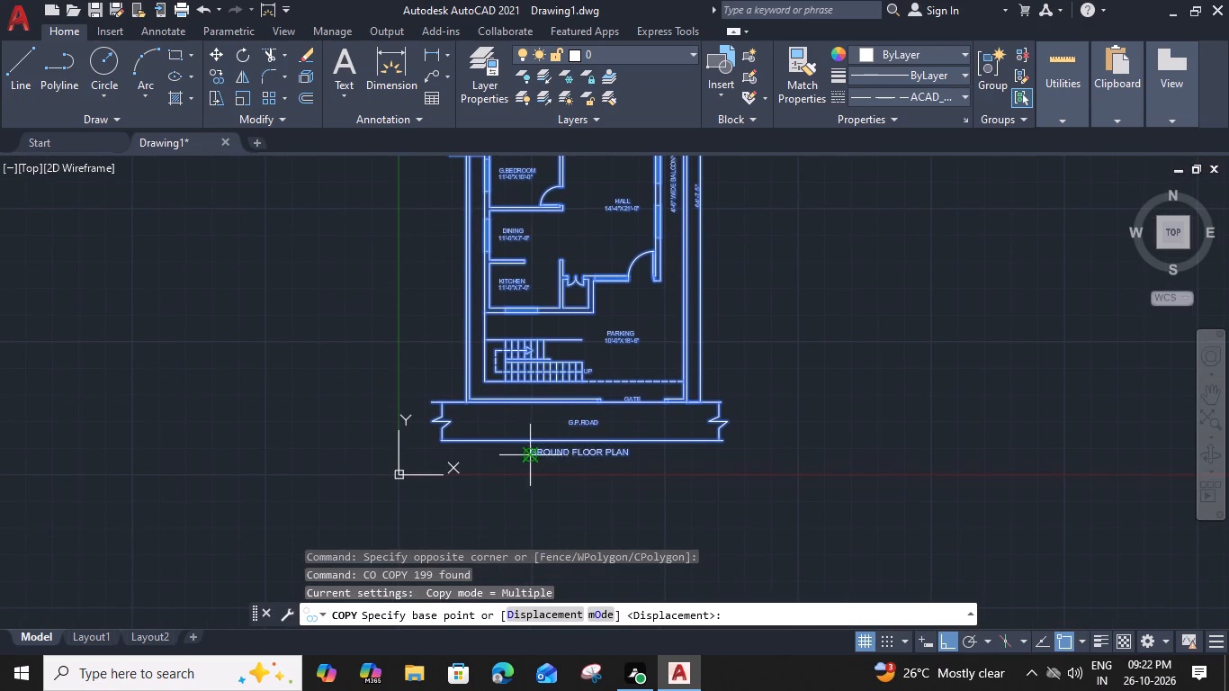
pyautogui.click(529, 455)
pyautogui.moveTo(862, 449); pyautogui.dragTo(700, 453, button='middle')
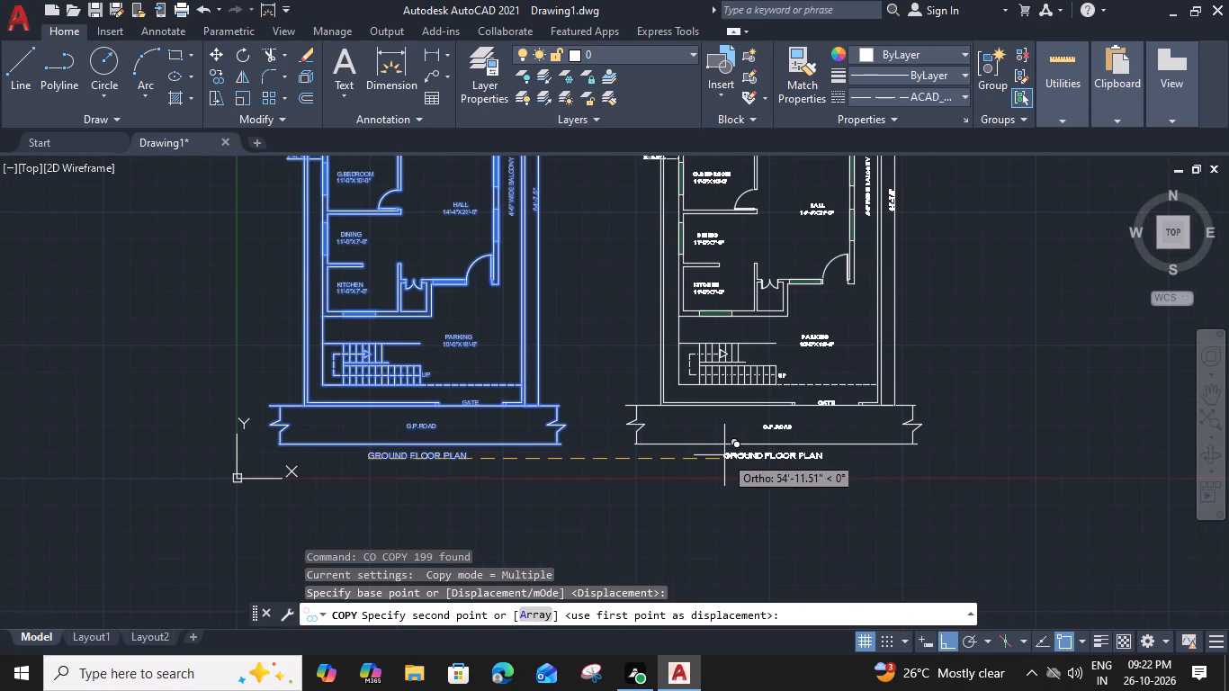
pyautogui.click(729, 458)
pyautogui.press('Escape')
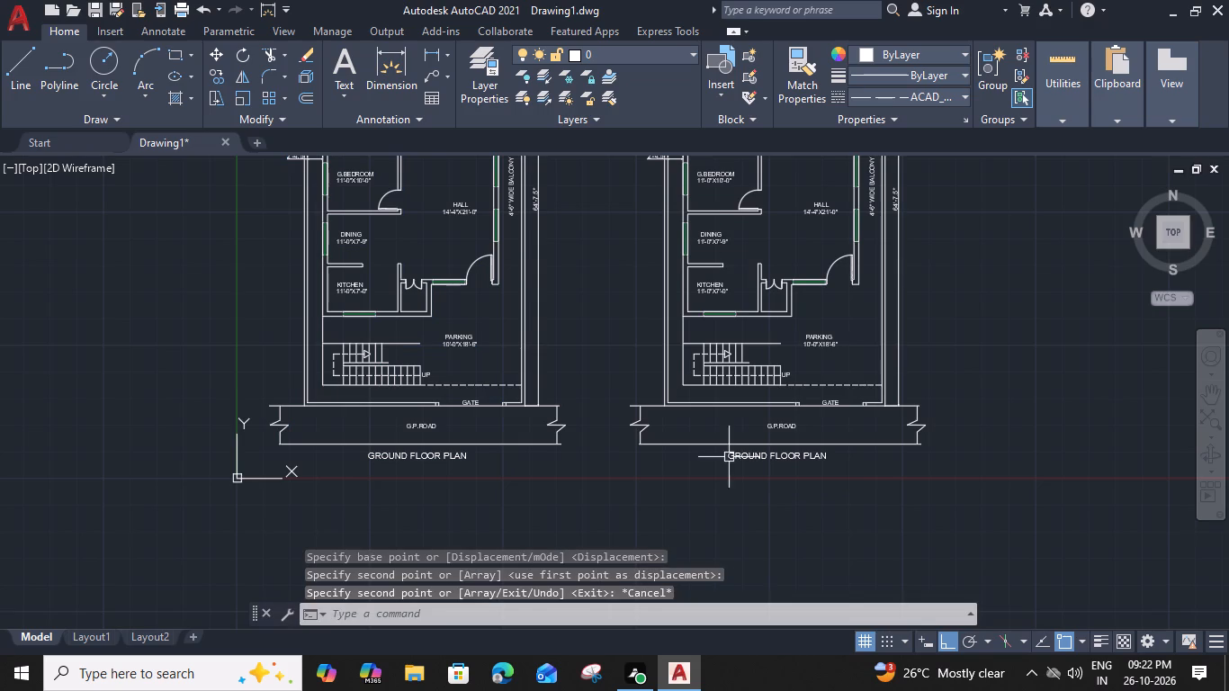
# In the copied plan, replace the rear boundary wall's inner line with one offset 9" inward from its outer line.
pyautogui.moveTo(773, 339); pyautogui.dragTo(751, 342, button='middle')
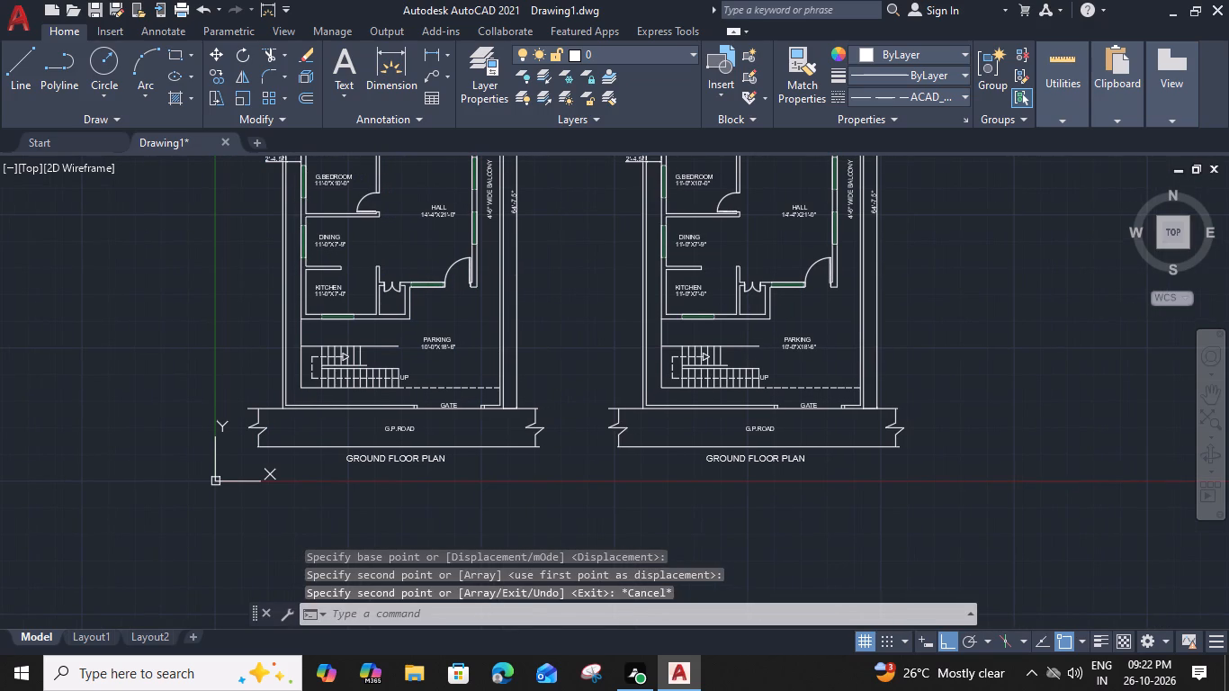
pyautogui.scroll(-2, 766, 315)
pyautogui.moveTo(767, 312); pyautogui.dragTo(695, 350, button='middle')
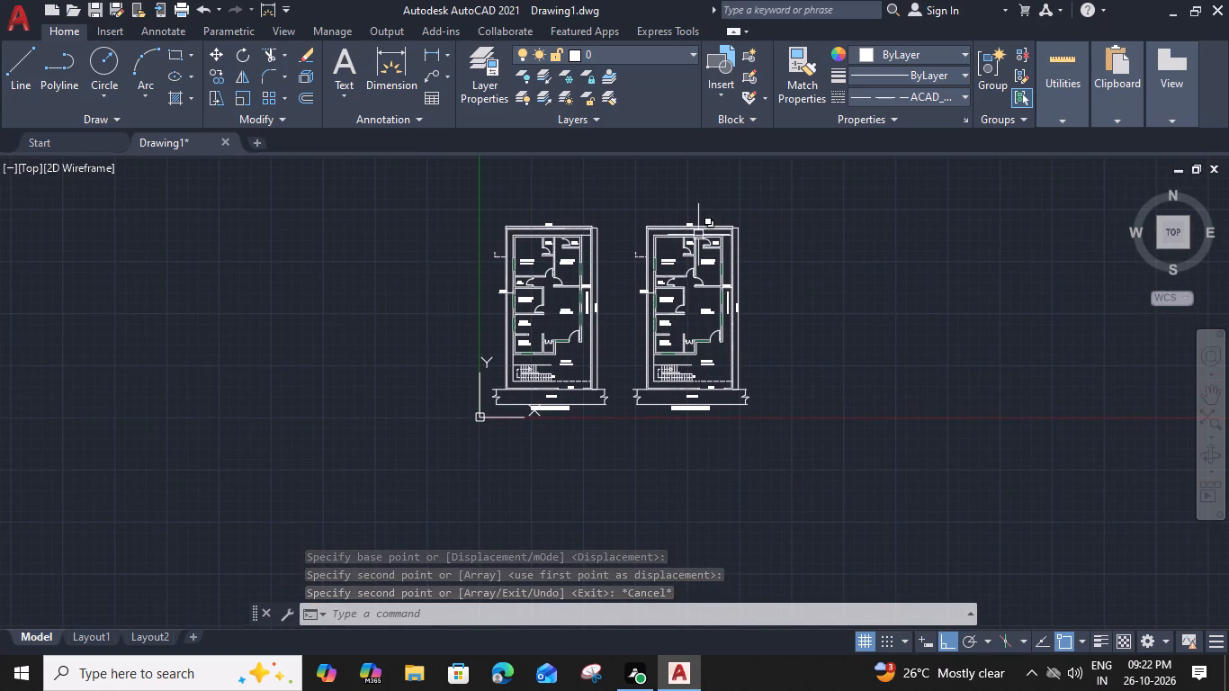
pyautogui.scroll(1, 692, 273)
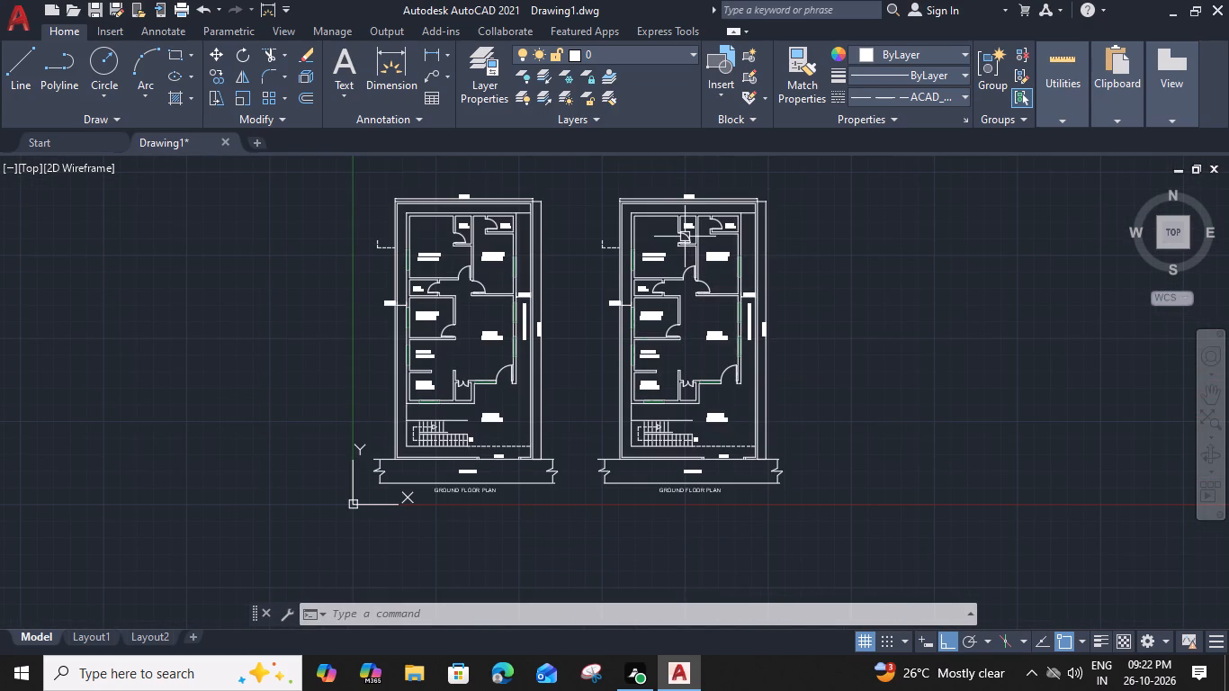
pyautogui.scroll(3, 670, 204)
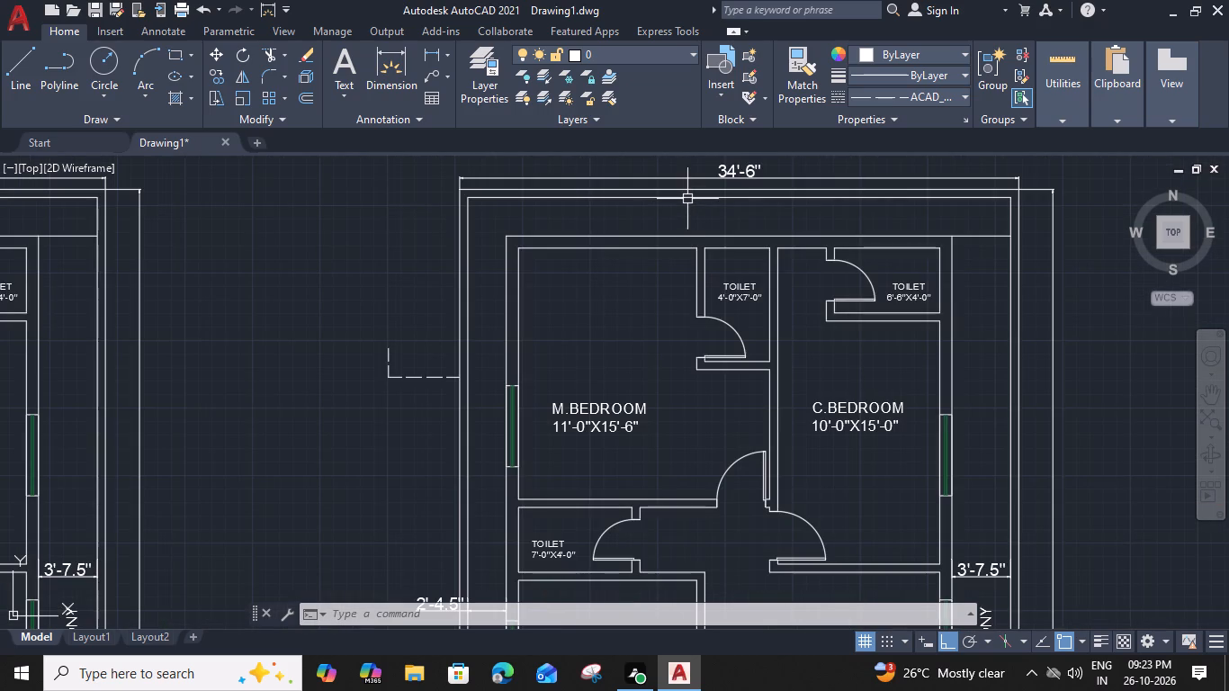
pyautogui.click(687, 199)
pyautogui.press('Delete')
pyautogui.click(678, 191)
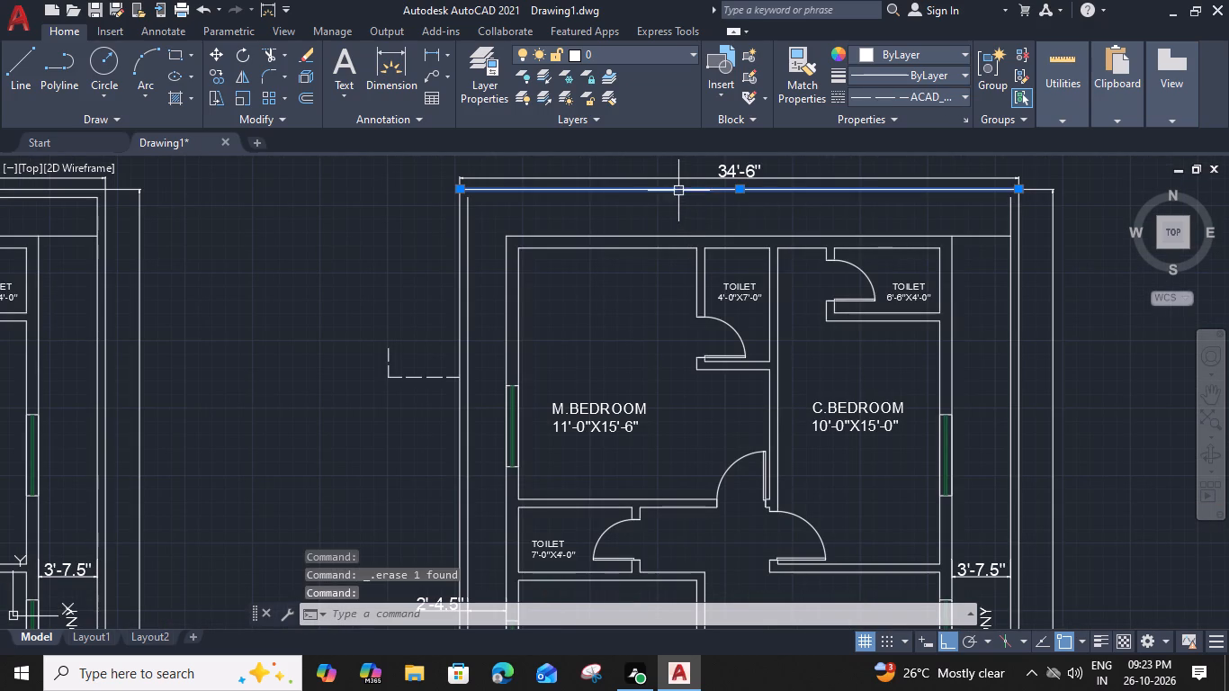
pyautogui.write('O 9"')
pyautogui.press('Return')
pyautogui.click(668, 245)
pyautogui.press('Escape')
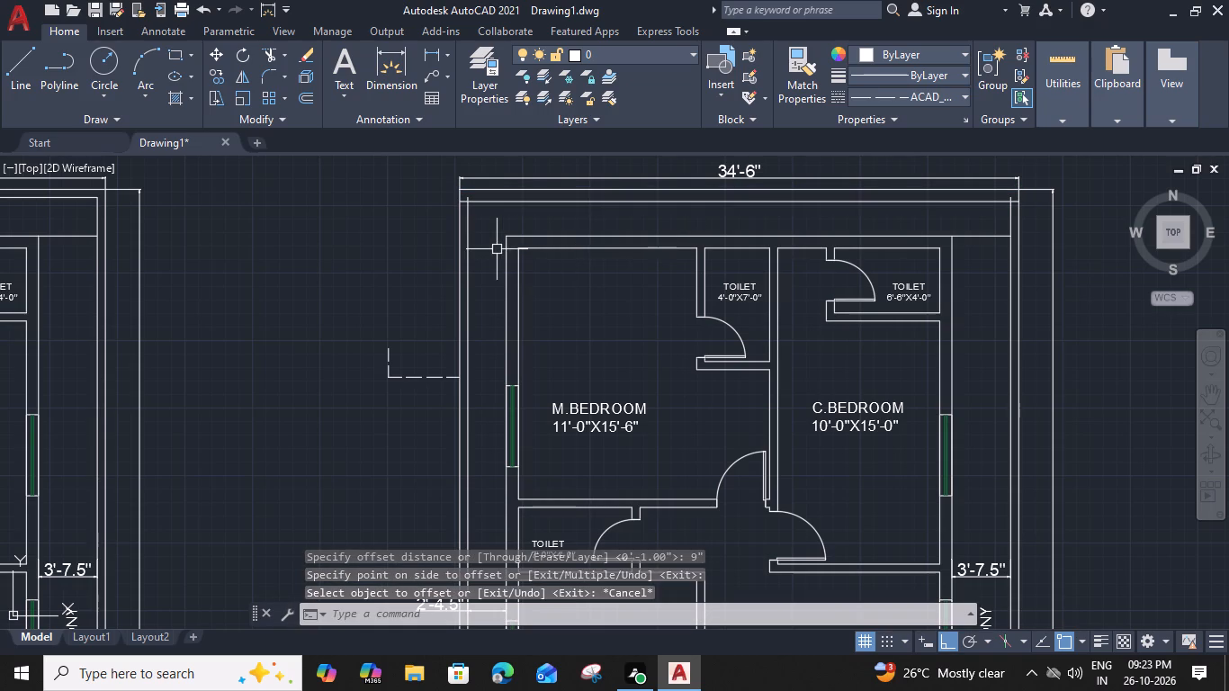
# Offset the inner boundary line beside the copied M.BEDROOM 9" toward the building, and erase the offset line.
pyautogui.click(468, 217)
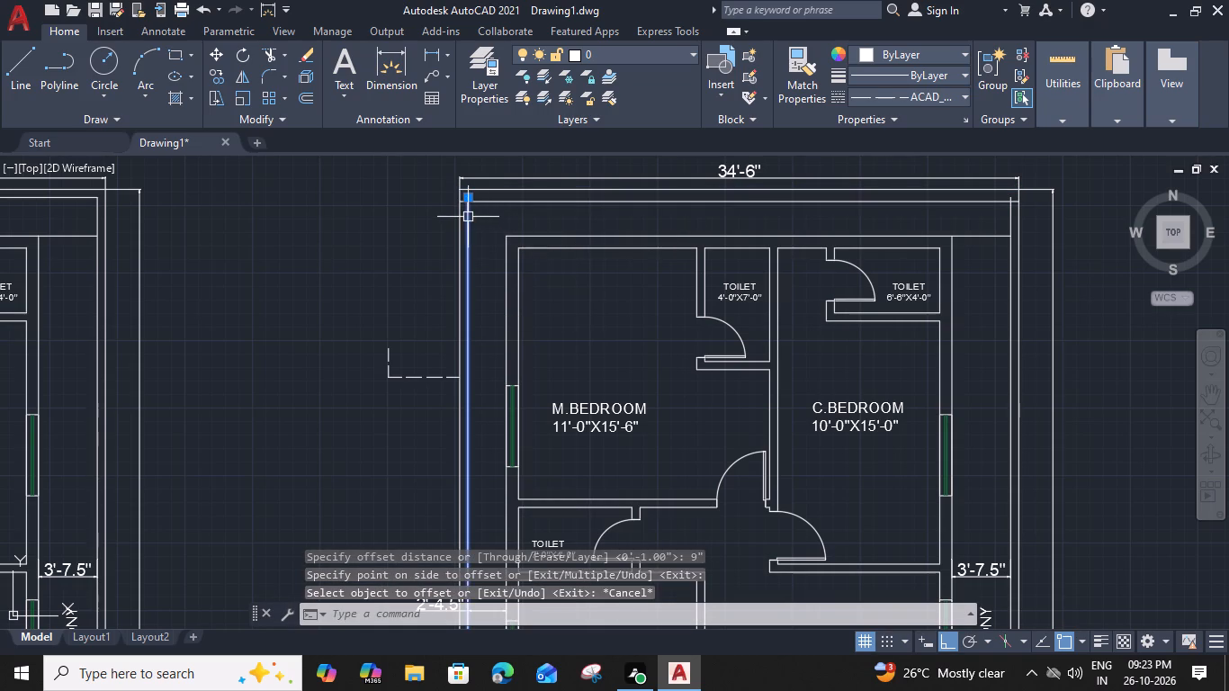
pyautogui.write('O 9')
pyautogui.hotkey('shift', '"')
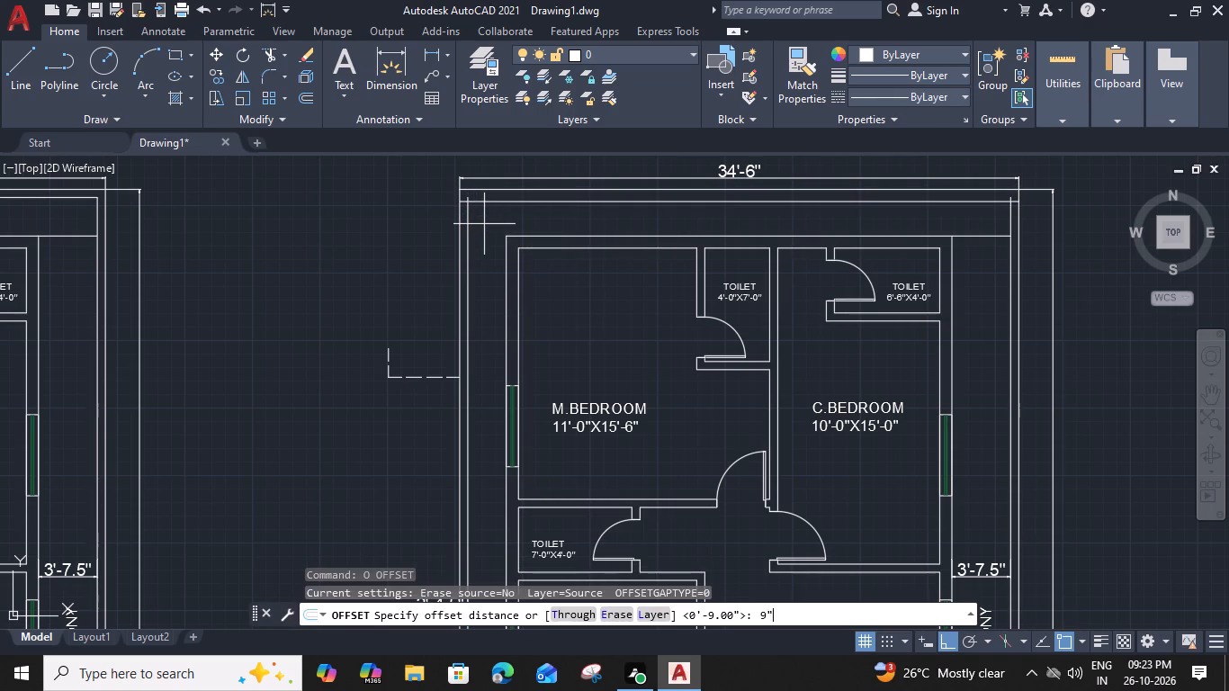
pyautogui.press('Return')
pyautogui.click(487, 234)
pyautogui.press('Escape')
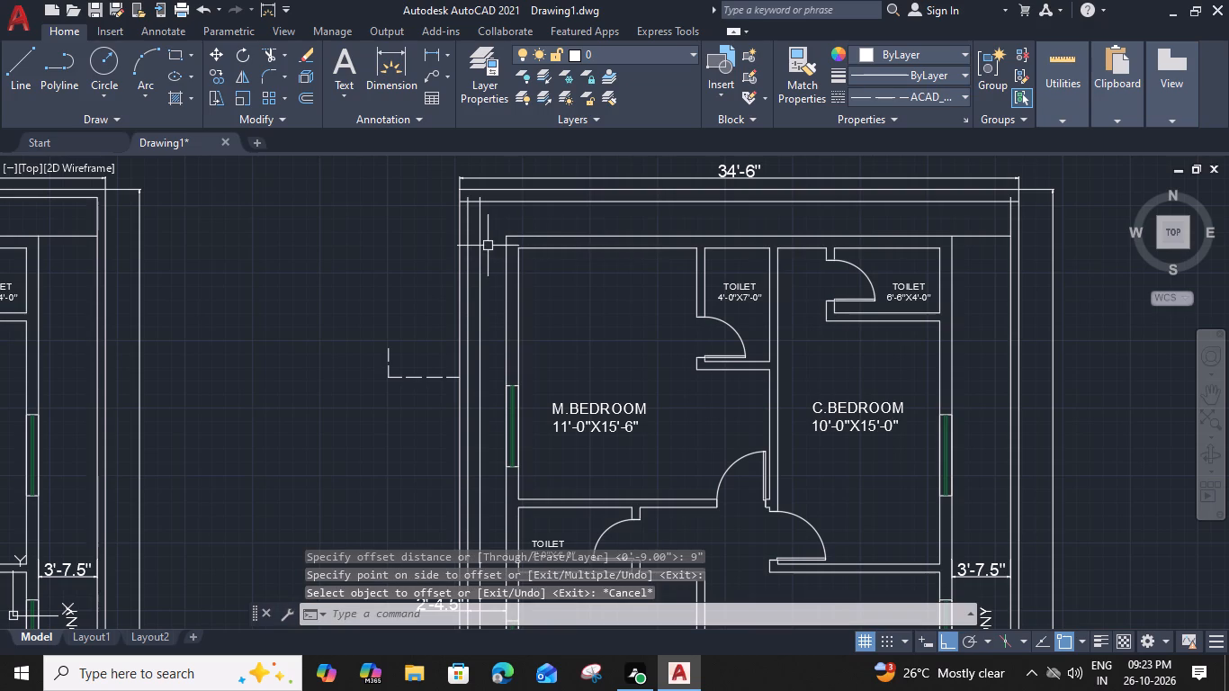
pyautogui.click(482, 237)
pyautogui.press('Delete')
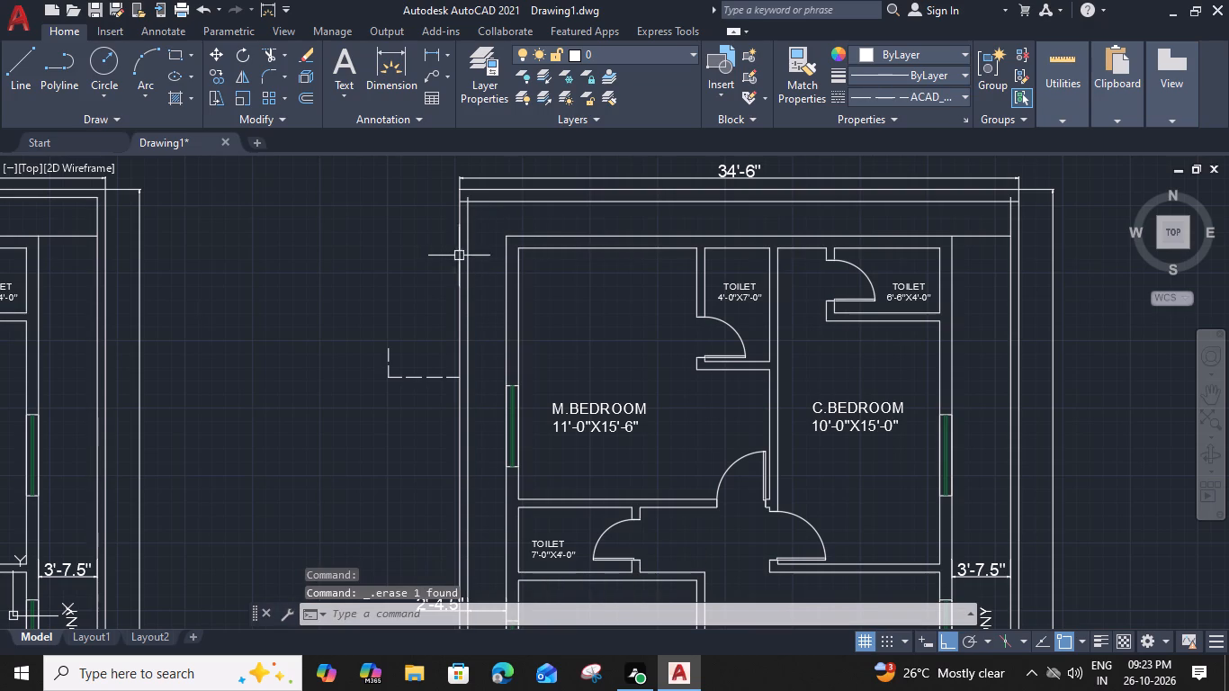
# Replace the inner boundary line on the copied plan's M.BEDROOM side with one offset 9" inward from the outer line.
pyautogui.click(466, 259)
pyautogui.press('Delete')
pyautogui.click(461, 244)
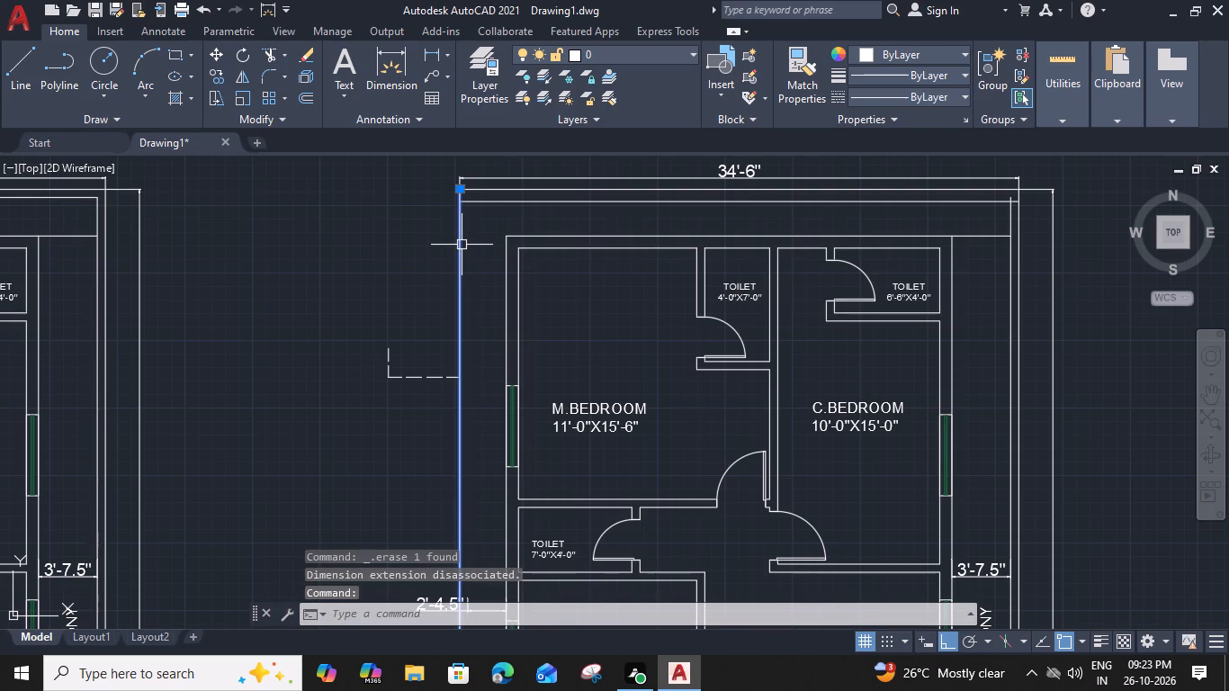
pyautogui.write('O 9"')
pyautogui.press('Return')
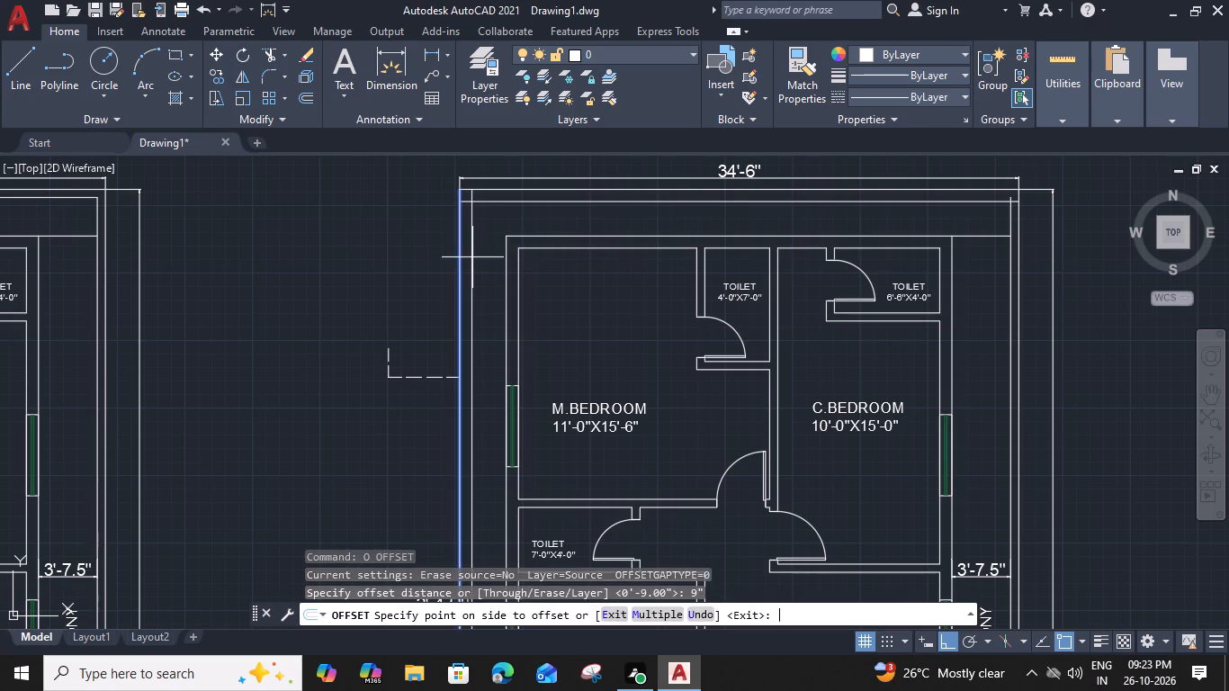
pyautogui.click(476, 262)
pyautogui.press('Escape')
# Erase the 34'-6" and 64'-7.5" overall plot dimensions from the copied plan.
pyautogui.click(722, 177)
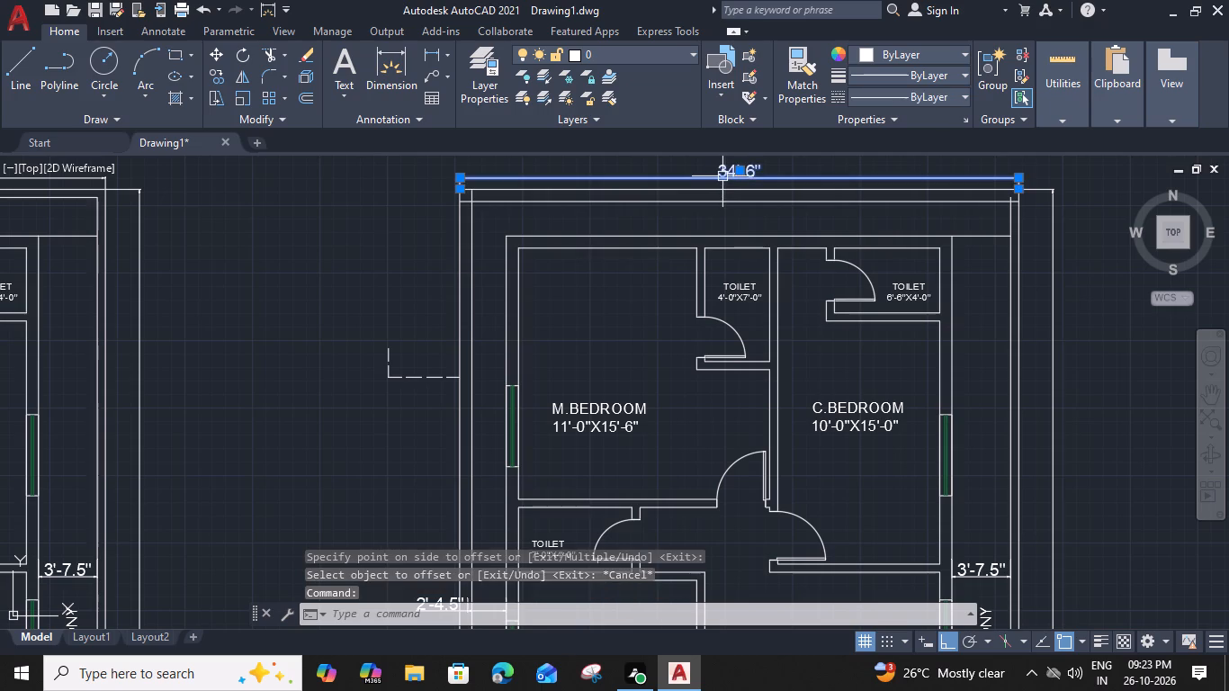
pyautogui.press('Delete')
pyautogui.scroll(-1, 986, 296)
pyautogui.moveTo(985, 339); pyautogui.dragTo(897, 257, button='middle')
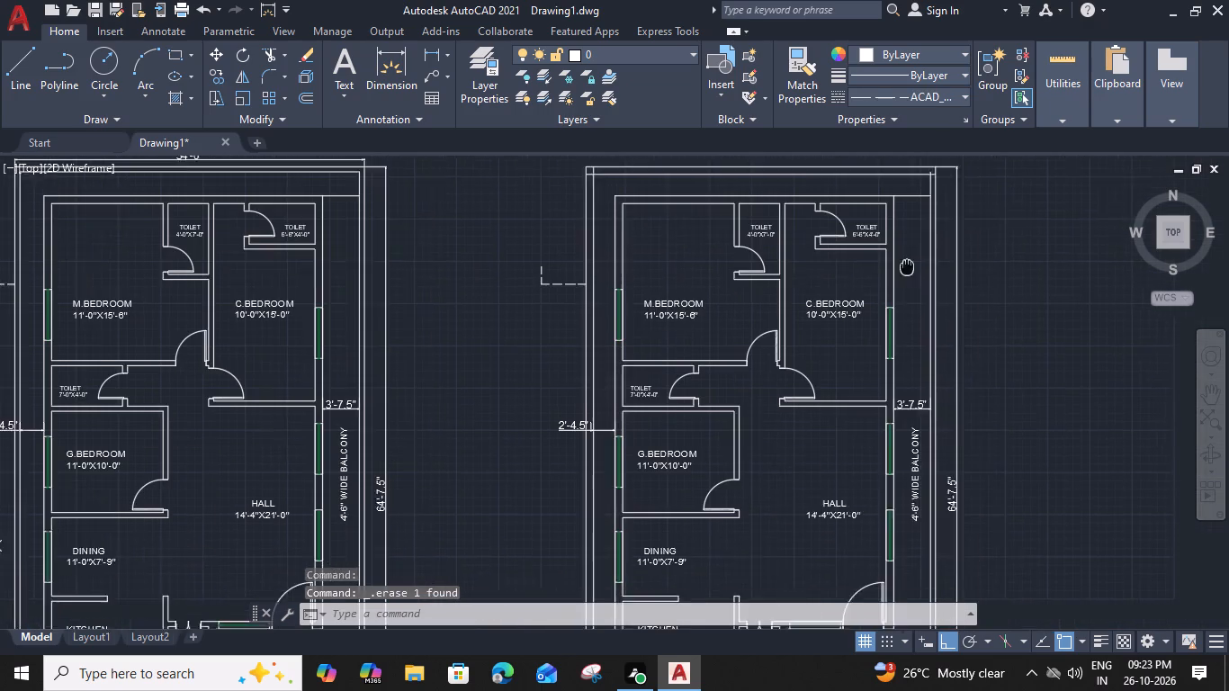
pyautogui.moveTo(897, 257); pyautogui.dragTo(893, 252, button='middle')
pyautogui.click(938, 299)
pyautogui.press('Delete')
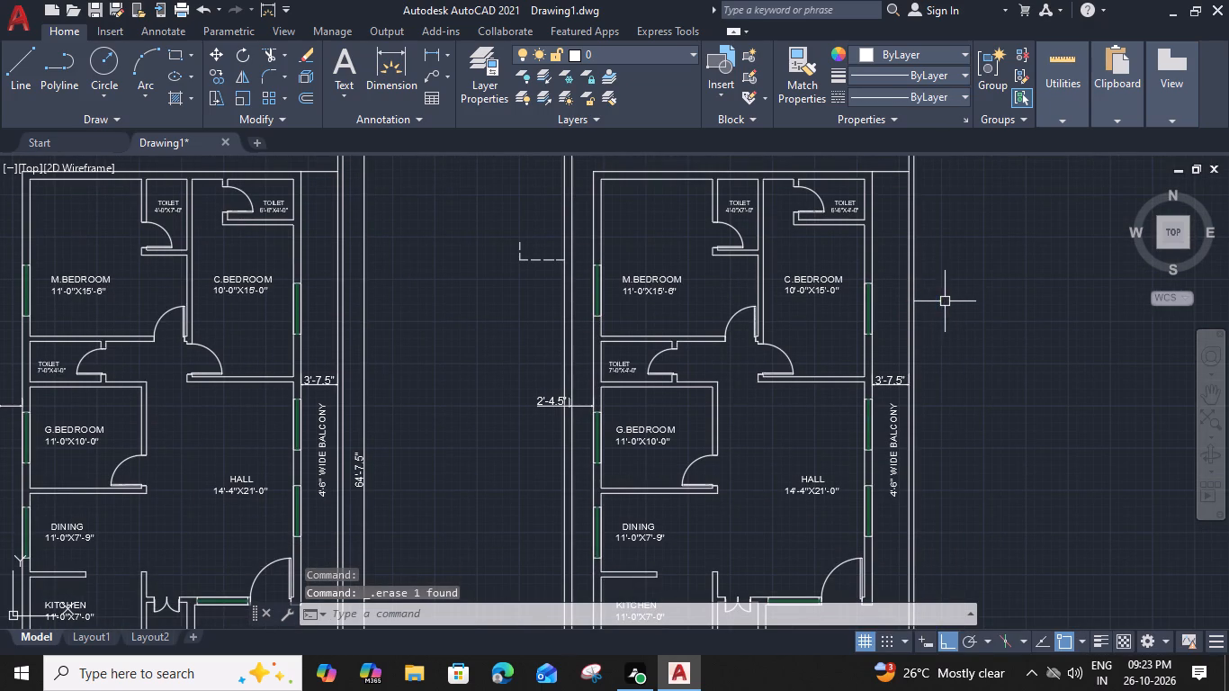
# Trim the crossing ends of the inner boundary lines at the copied plan's corner near M.BEDROOM.
pyautogui.moveTo(553, 316); pyautogui.dragTo(485, 337, button='middle')
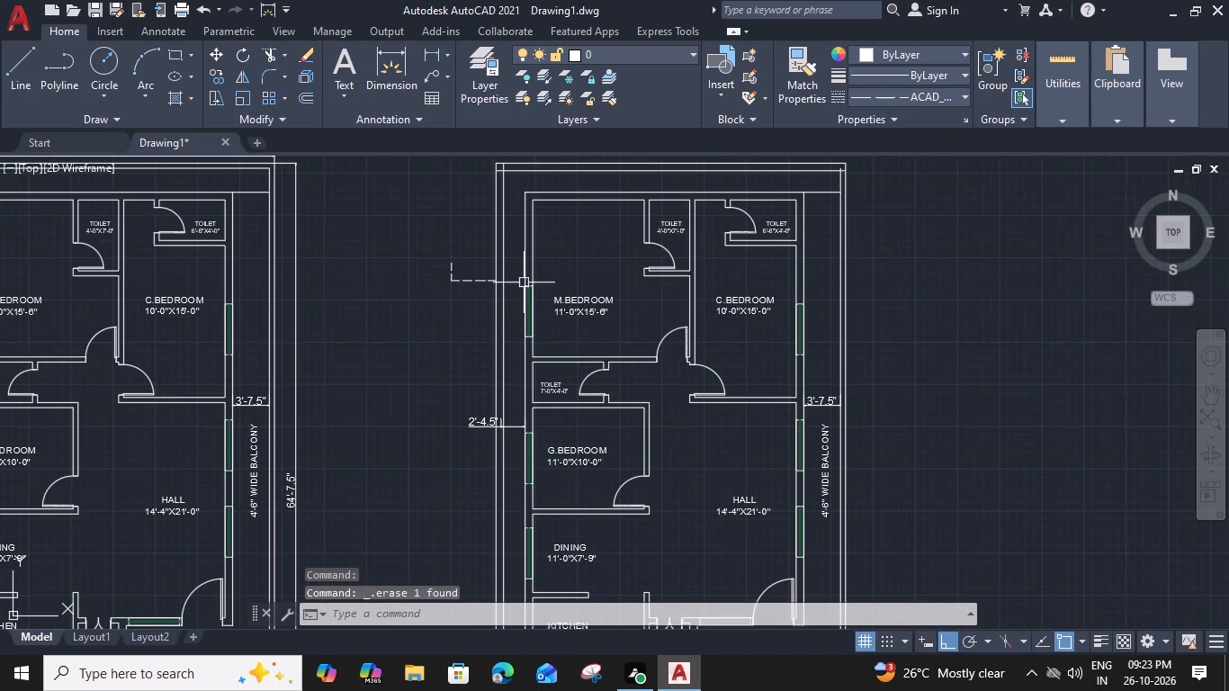
pyautogui.write('TR')
pyautogui.press('space')
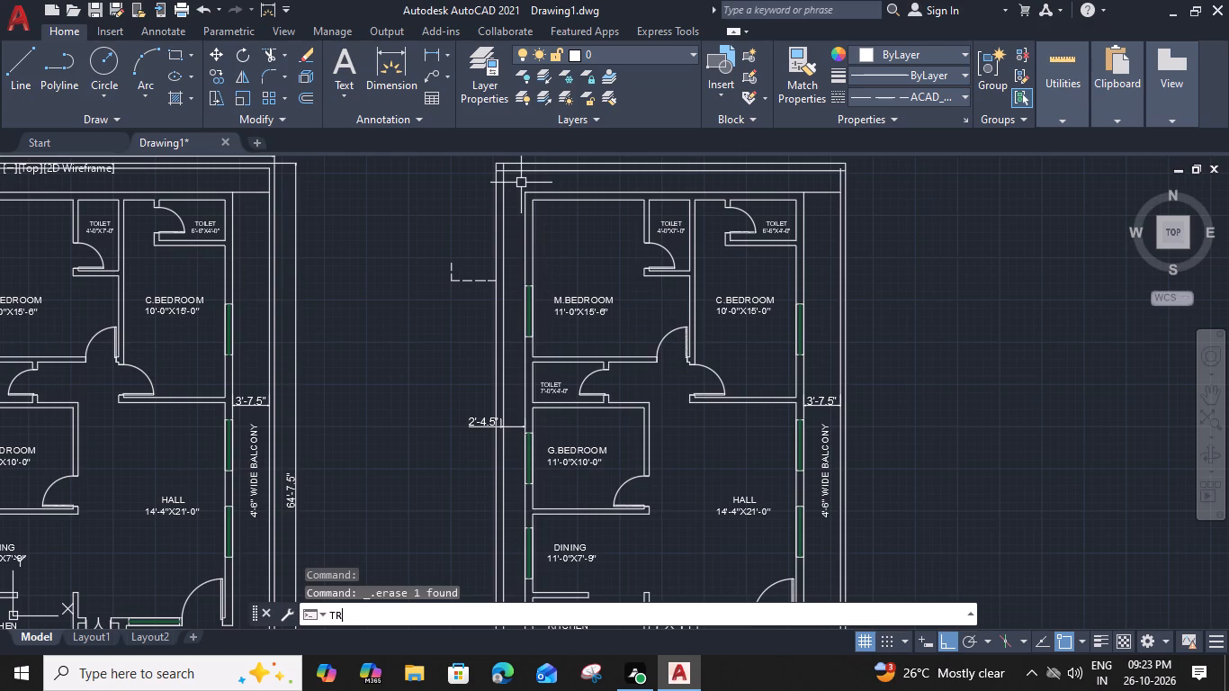
pyautogui.scroll(4, 514, 166)
pyautogui.moveTo(450, 185); pyautogui.dragTo(433, 274, button='middle')
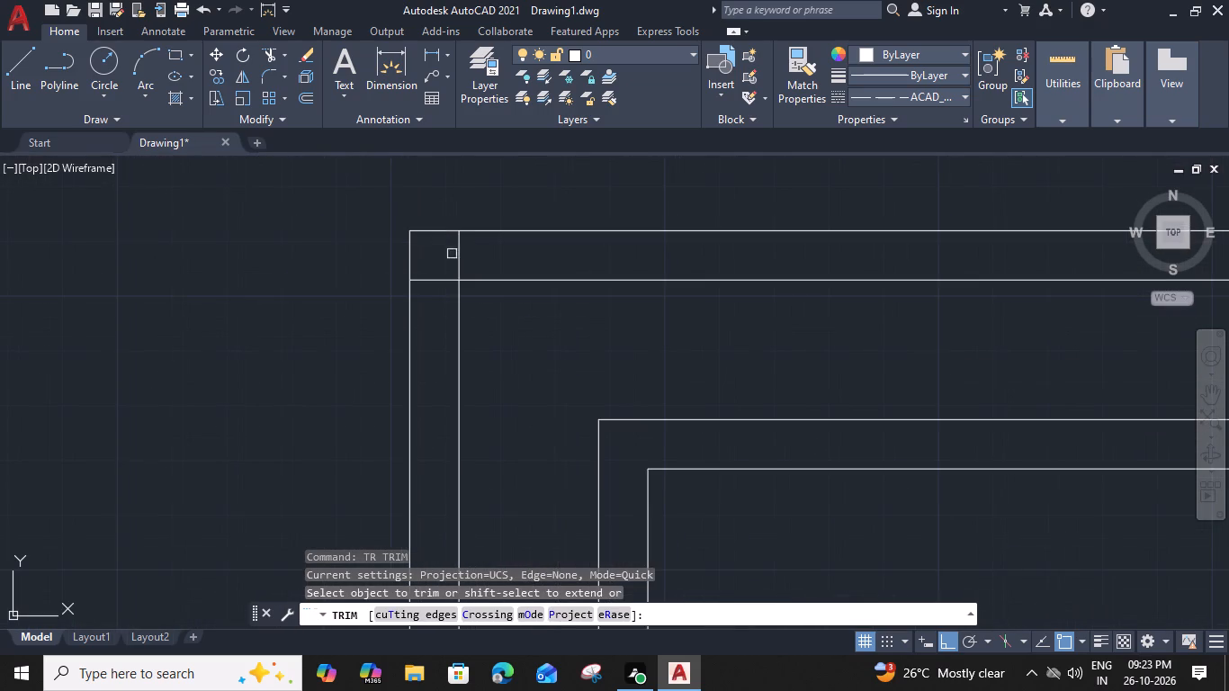
pyautogui.click(465, 249)
pyautogui.click(428, 289)
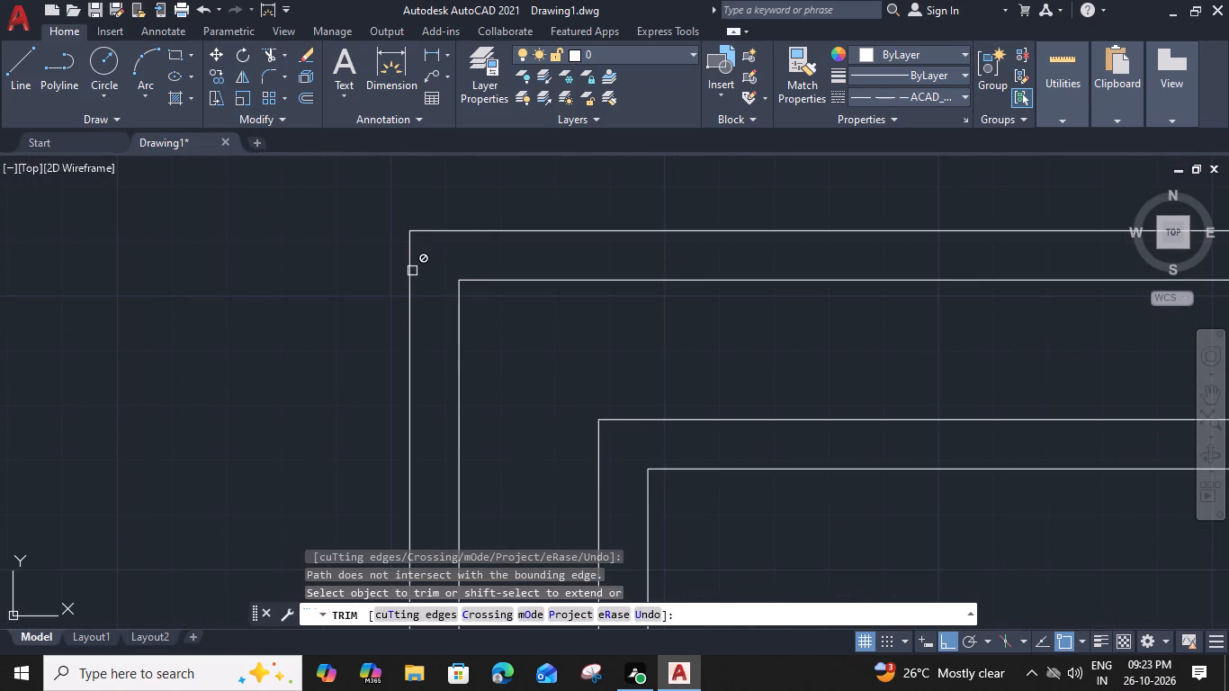
pyautogui.keyDown('shift'); pyautogui.click(411, 260); pyautogui.keyUp('shift')
pyautogui.keyDown('shift'); pyautogui.click(432, 231); pyautogui.keyUp('shift')
pyautogui.press('Escape')
# Fillet the two outer boundary lines at the same corner with a zero radius.
pyautogui.write('F')
pyautogui.press('space')
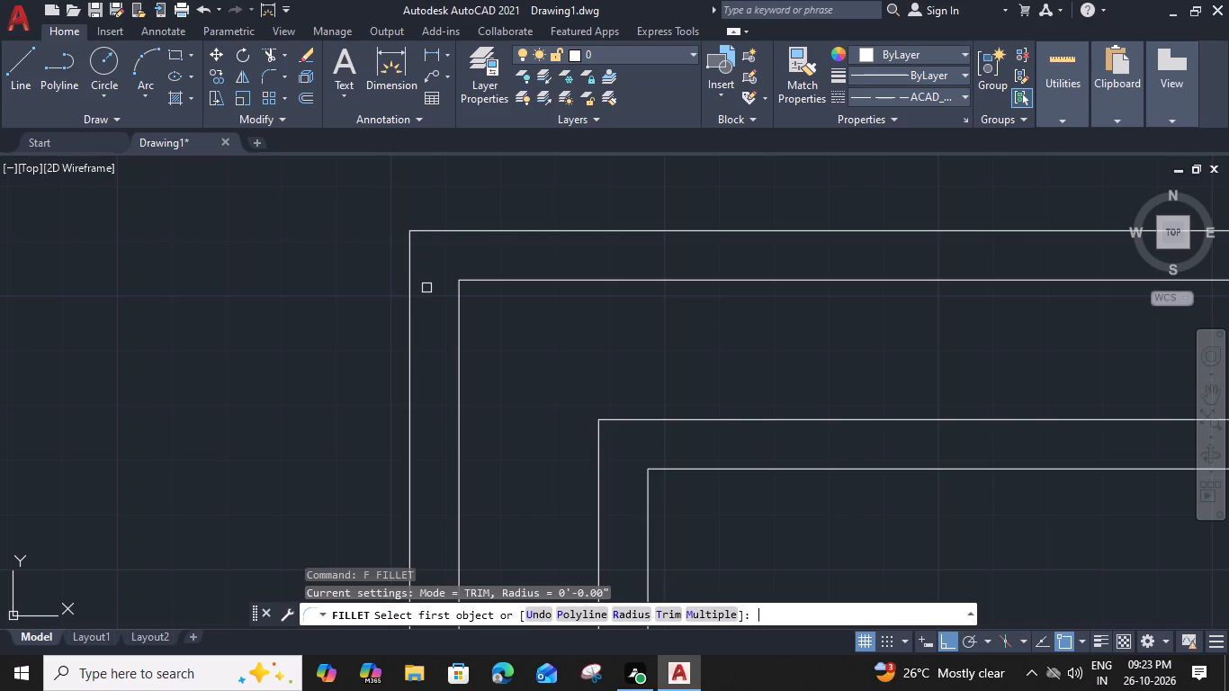
pyautogui.click(411, 254)
pyautogui.click(442, 231)
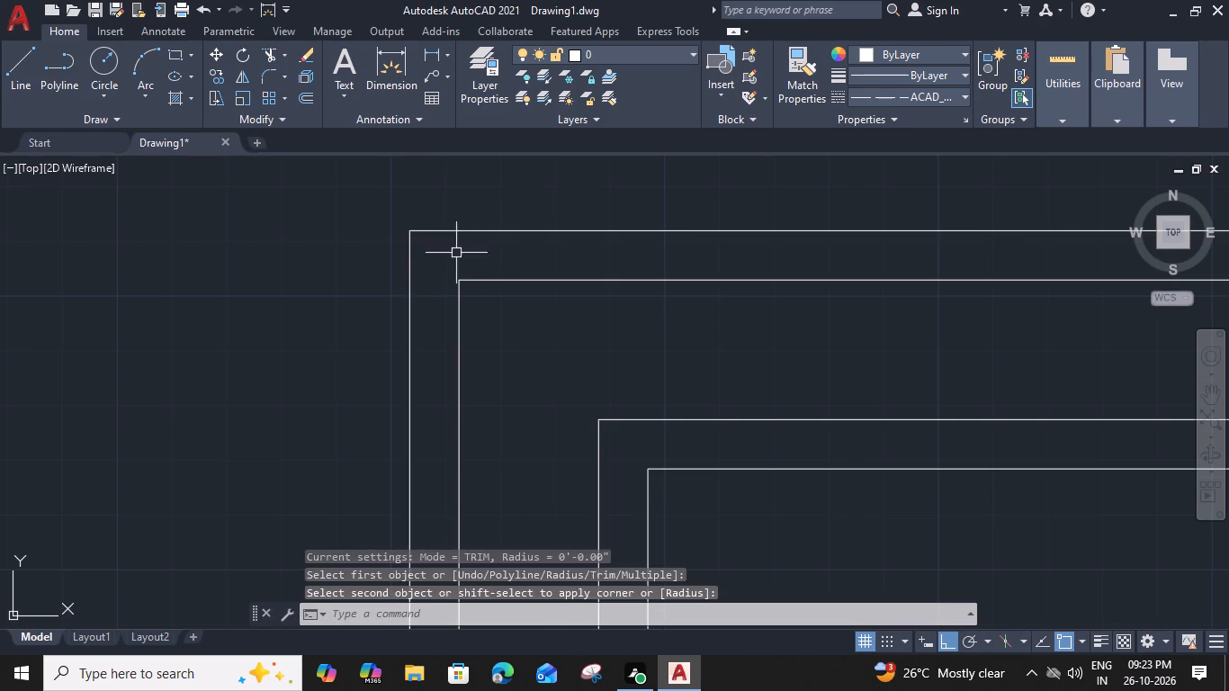
pyautogui.press('Escape')
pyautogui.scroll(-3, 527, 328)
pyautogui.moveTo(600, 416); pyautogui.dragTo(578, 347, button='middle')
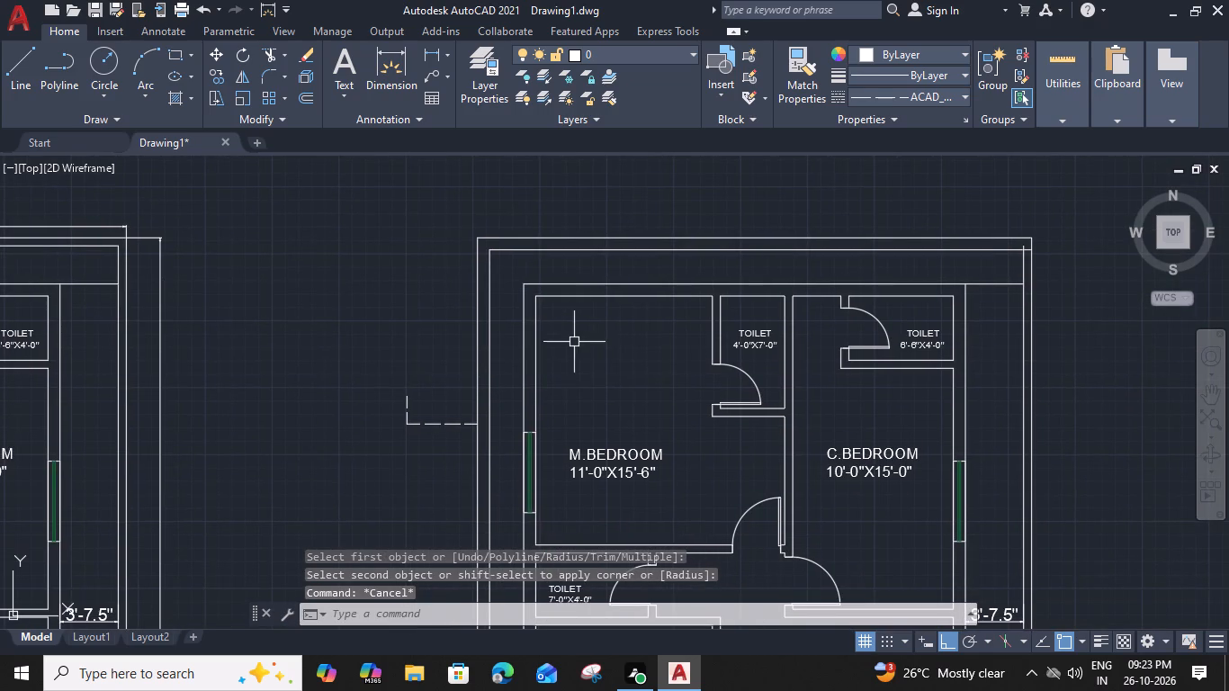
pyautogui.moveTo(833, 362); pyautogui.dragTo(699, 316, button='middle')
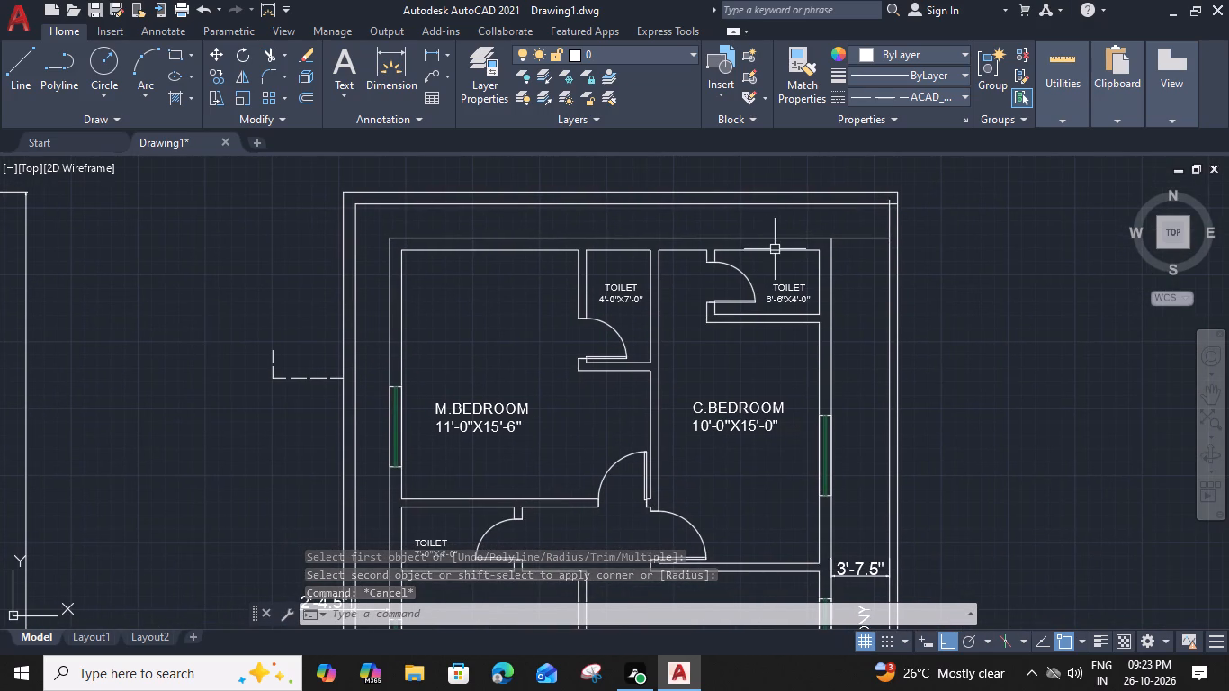
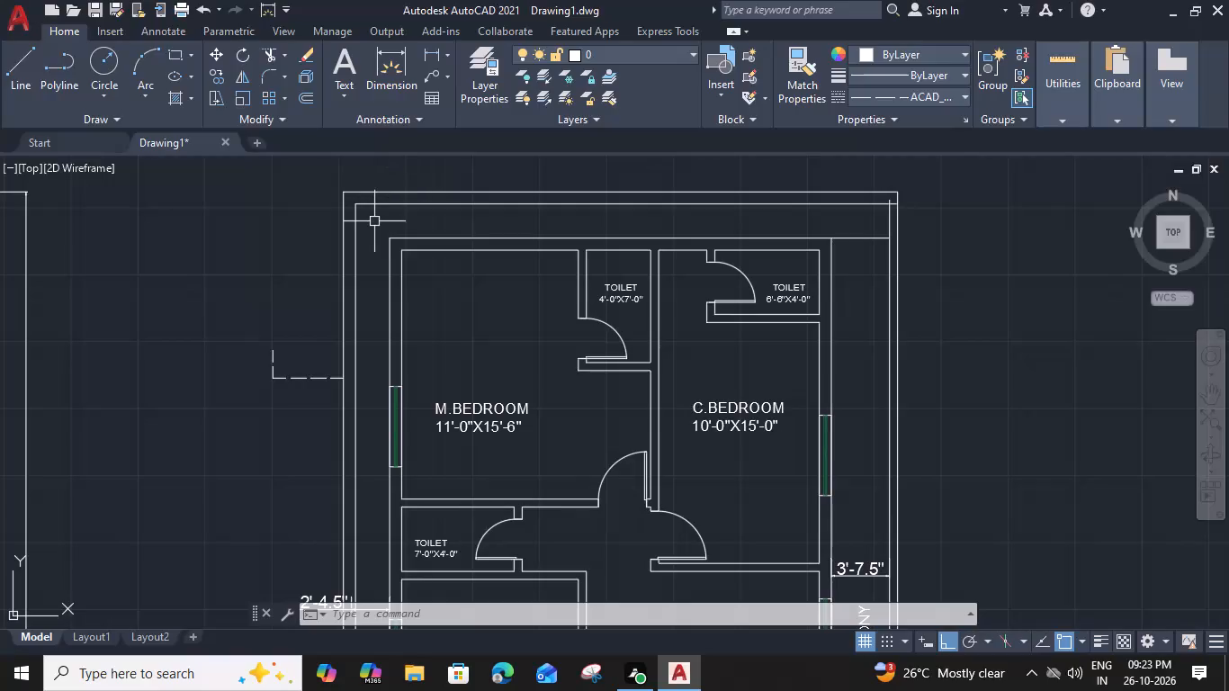
# Erase the three old wall lines at the copied plan's north-west M.BEDROOM corner.
pyautogui.click(525, 223)
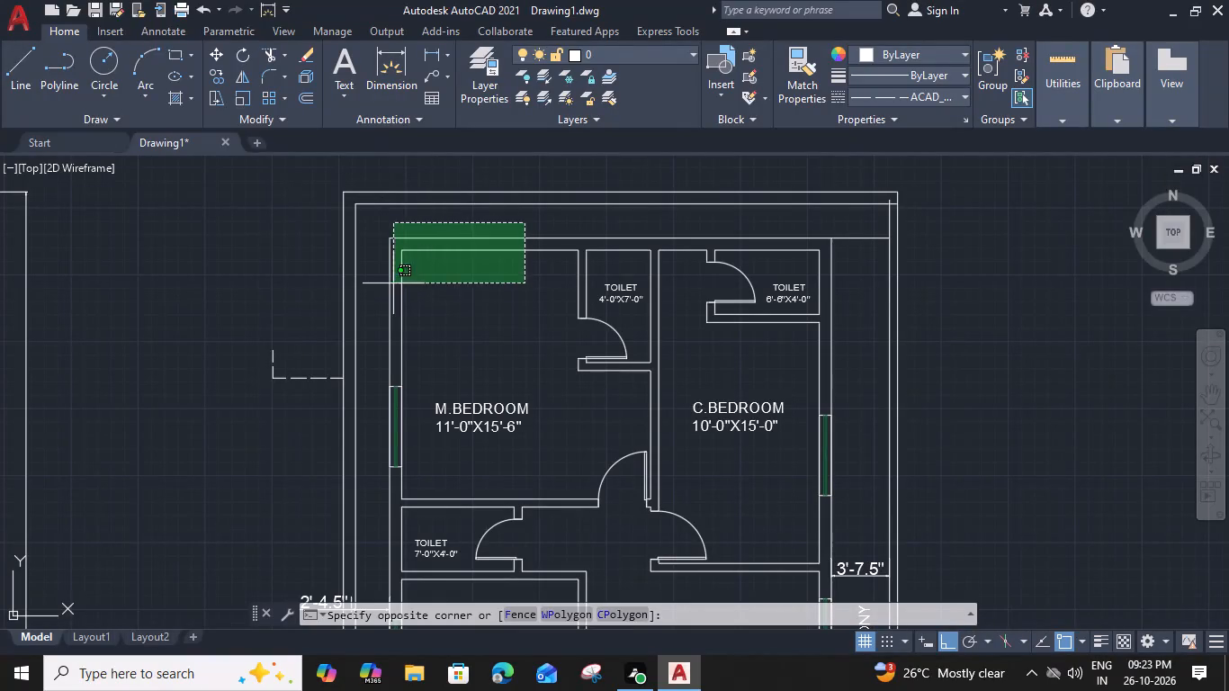
pyautogui.click(390, 289)
pyautogui.press('Delete')
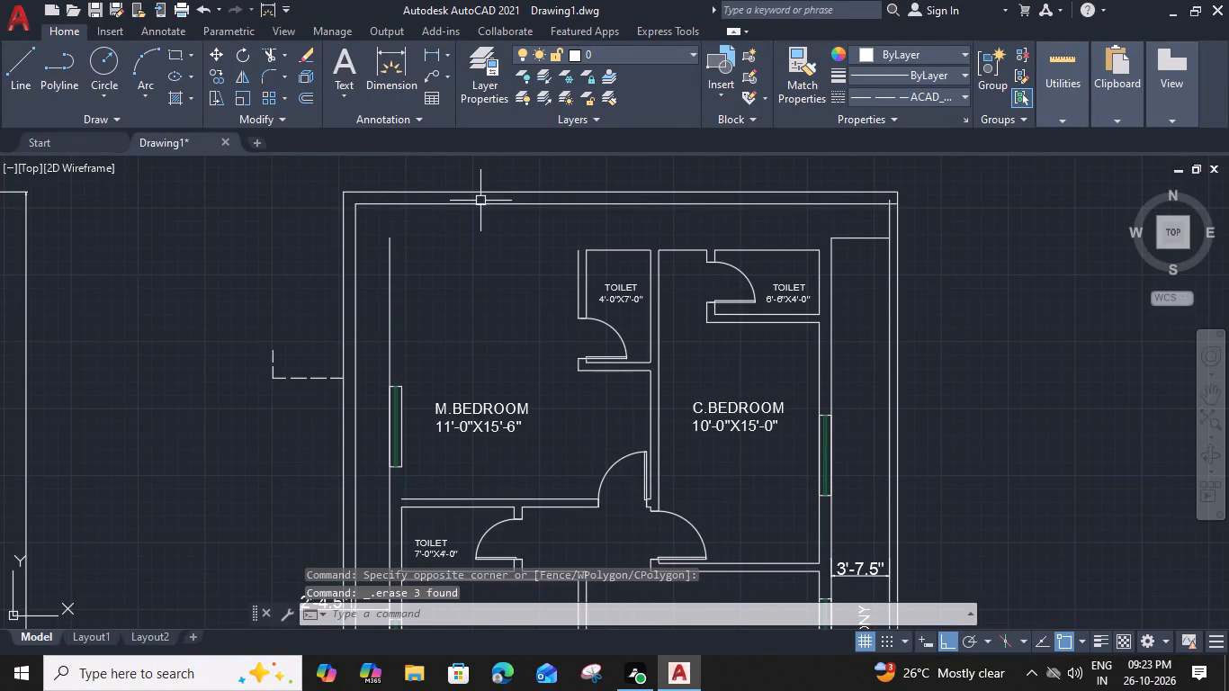
# Offset the copied plan's north inner boundary line 11' into the plan.
pyautogui.click(480, 201)
pyautogui.write('O')
pyautogui.press('space')
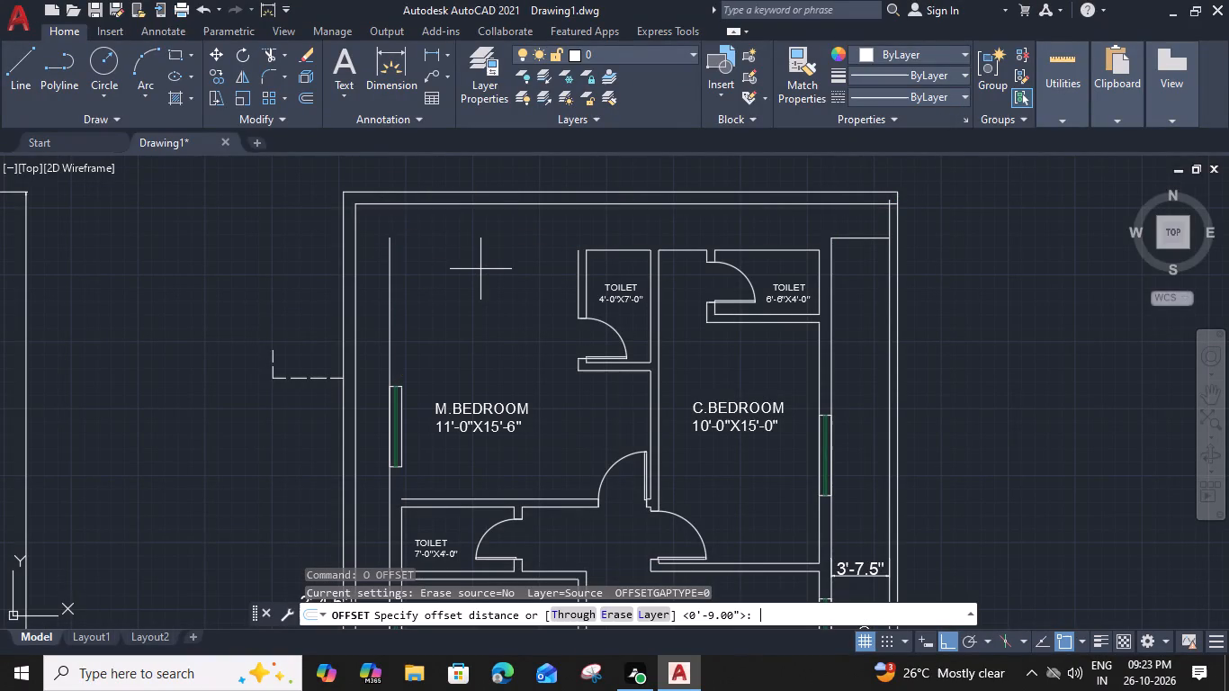
pyautogui.write("11'")
pyautogui.press('space')
pyautogui.click(487, 337)
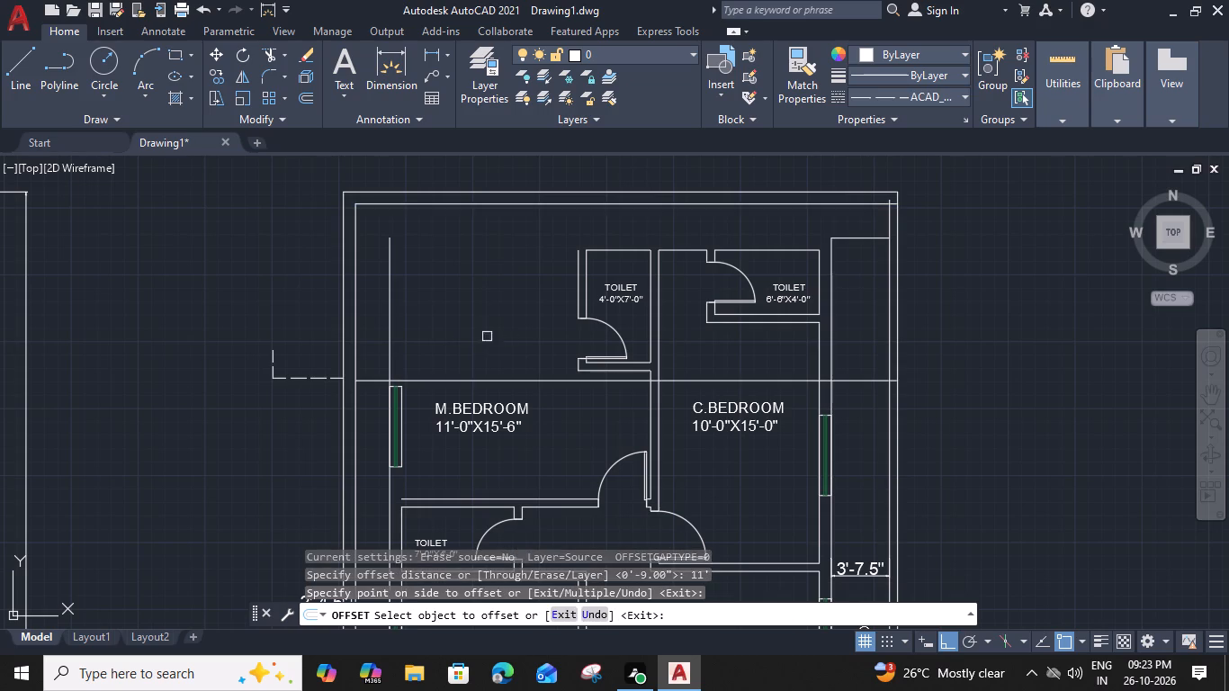
pyautogui.moveTo(488, 351); pyautogui.dragTo(498, 304, button='middle')
pyautogui.press('Escape')
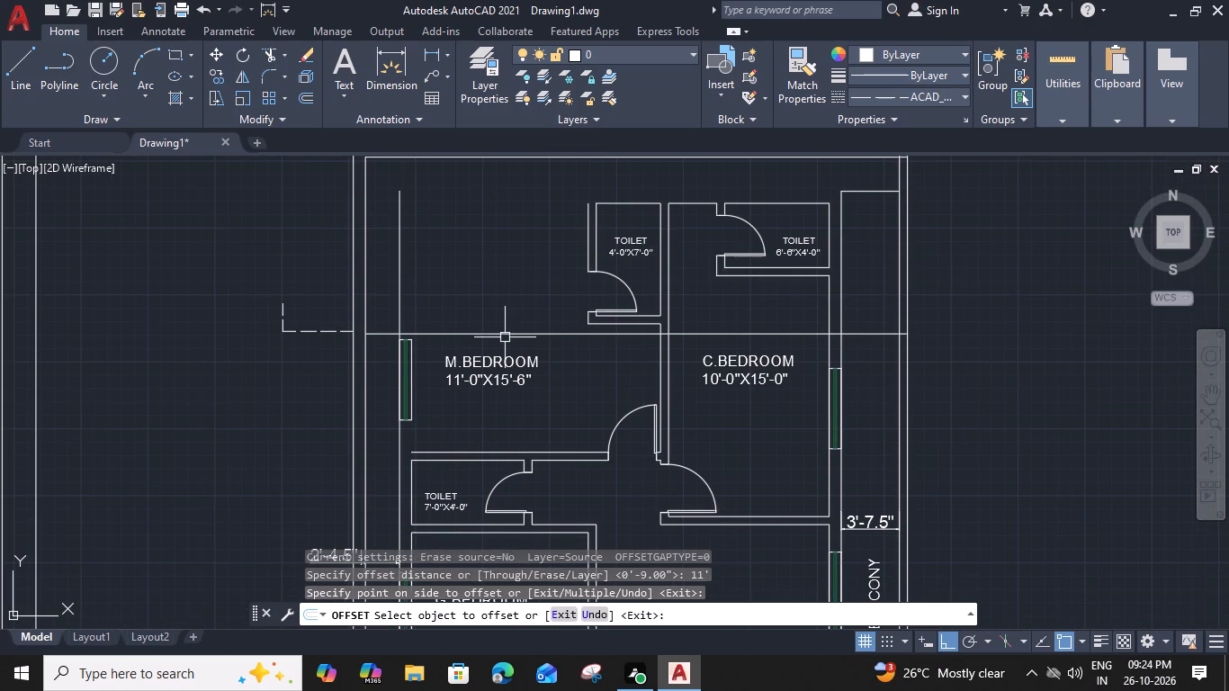
# Offset the new cross line 6" southward to form a wall across the bedrooms.
pyautogui.click(508, 332)
pyautogui.write('O')
pyautogui.press('space')
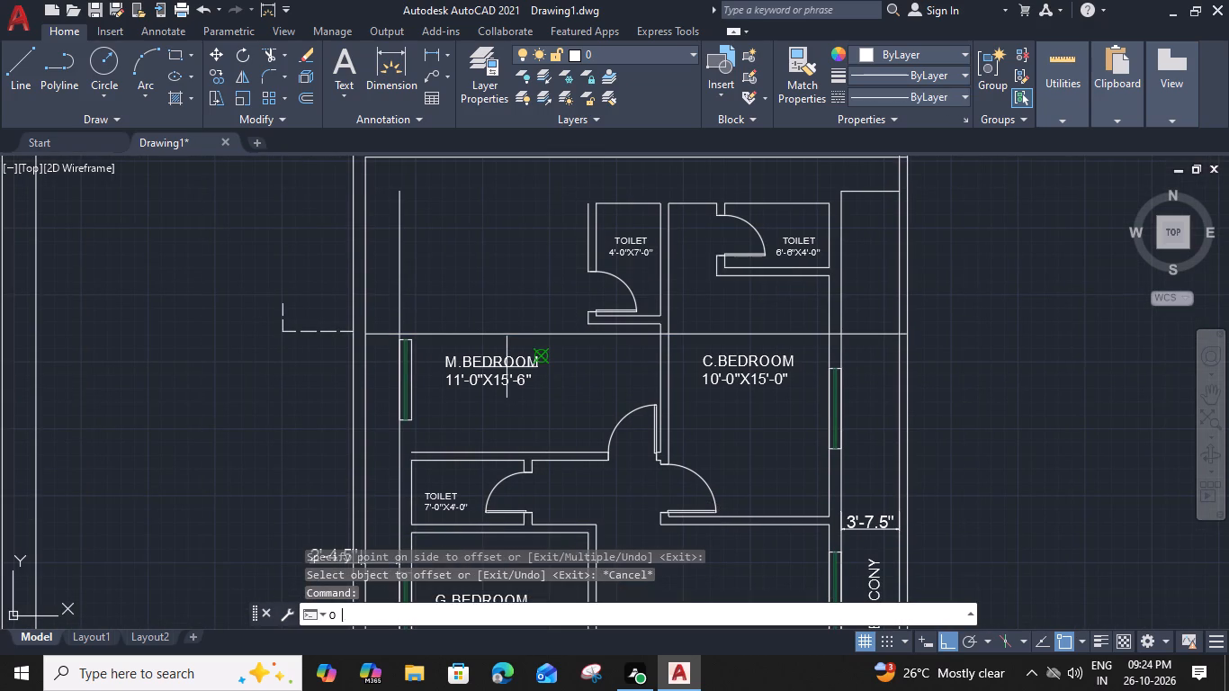
pyautogui.press('6')
pyautogui.hotkey('shift', '"')
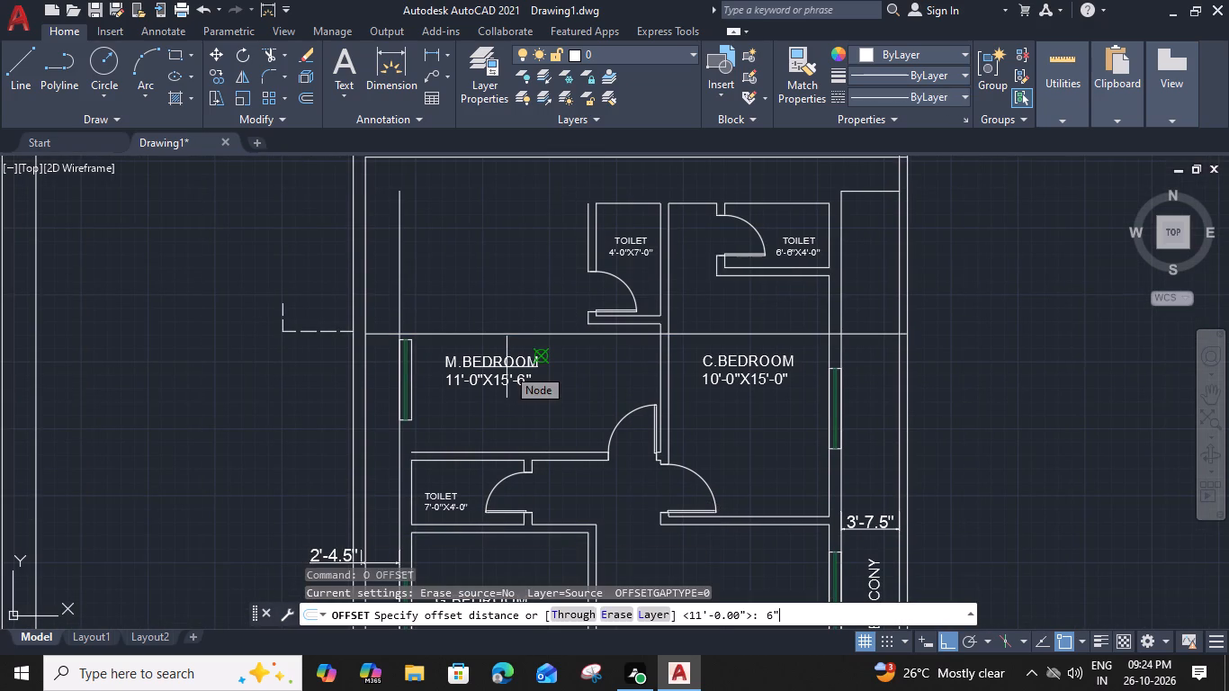
pyautogui.press('Return')
pyautogui.click(499, 390)
pyautogui.press('Escape')
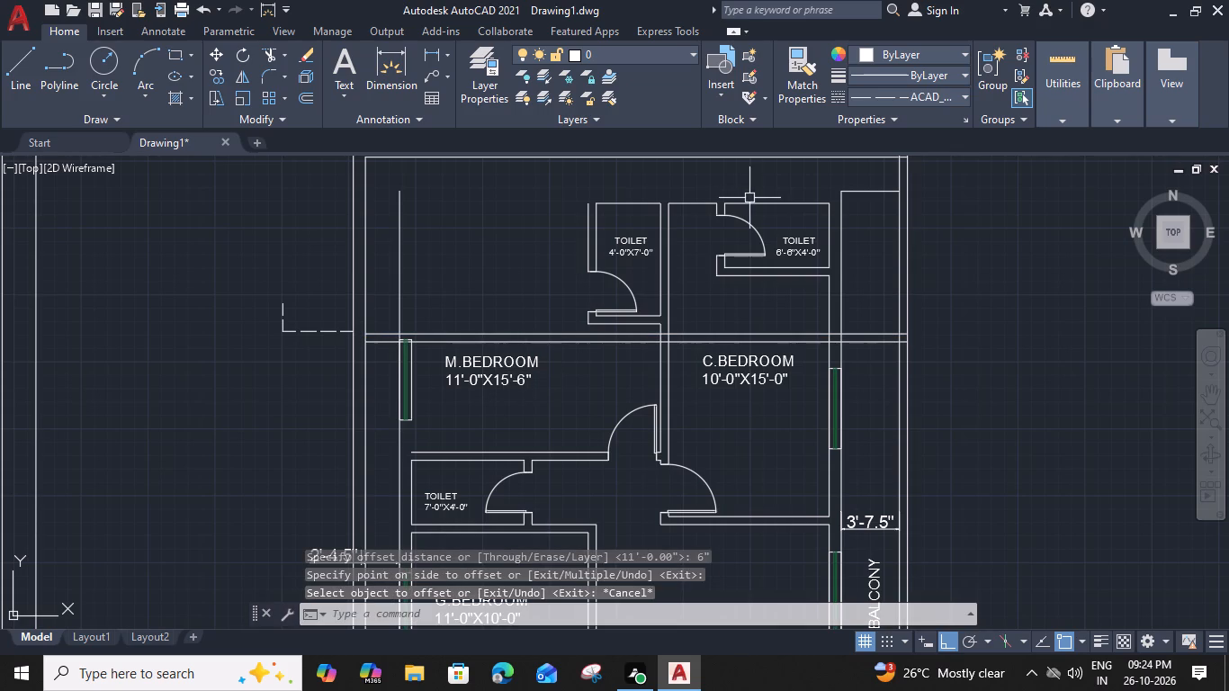
# Erase the old walls, doors and labels of the two north toilets, plus the remaining M.BEDROOM and C.BEDROOM outer wall lines.
pyautogui.moveTo(870, 182); pyautogui.dragTo(861, 190)
pyautogui.click(523, 304)
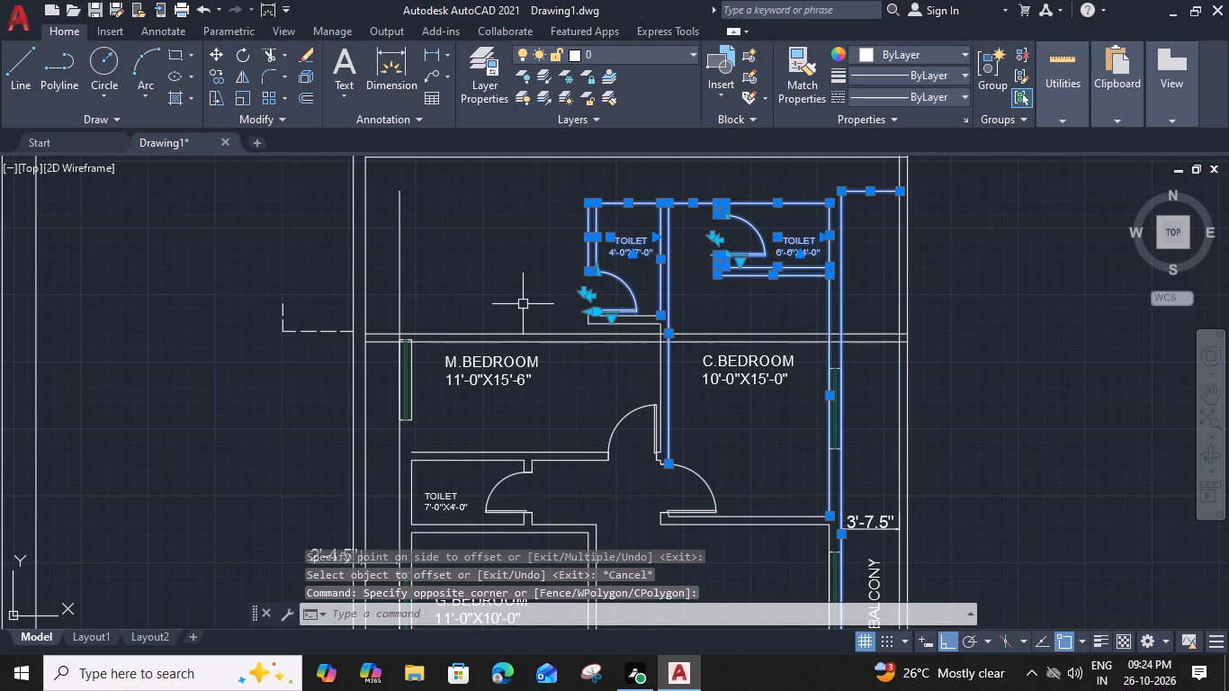
pyautogui.press('Delete')
pyautogui.click(643, 310)
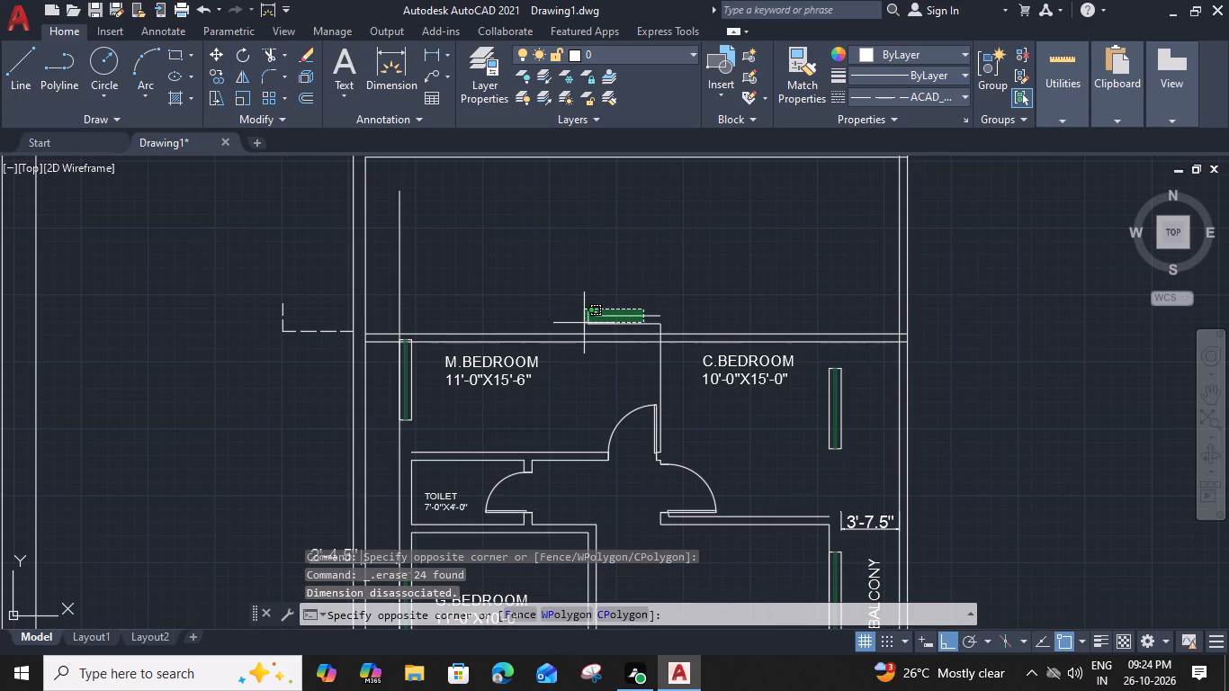
pyautogui.click(583, 323)
pyautogui.press('Delete')
pyautogui.click(600, 321)
pyautogui.press('Delete')
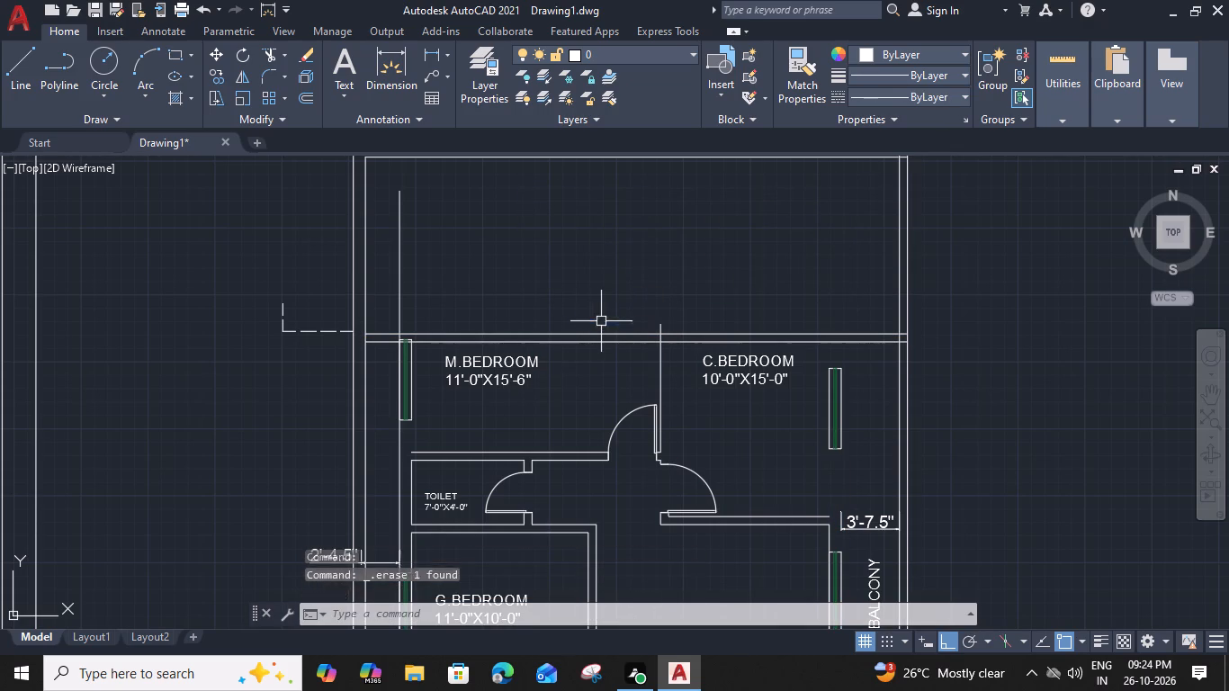
pyautogui.click(399, 247)
pyautogui.press('Delete')
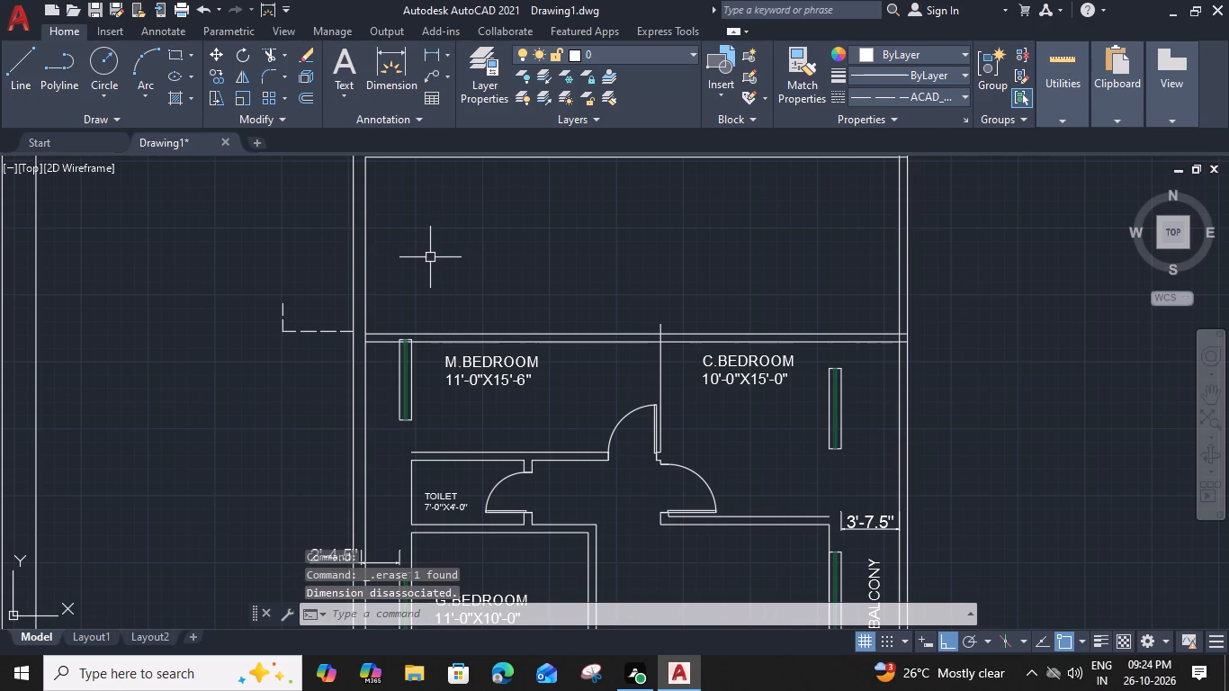
# Trim the west inner boundary line where the new 6" cross wall meets it.
pyautogui.write('TR')
pyautogui.press('space')
pyautogui.scroll(2, 357, 339)
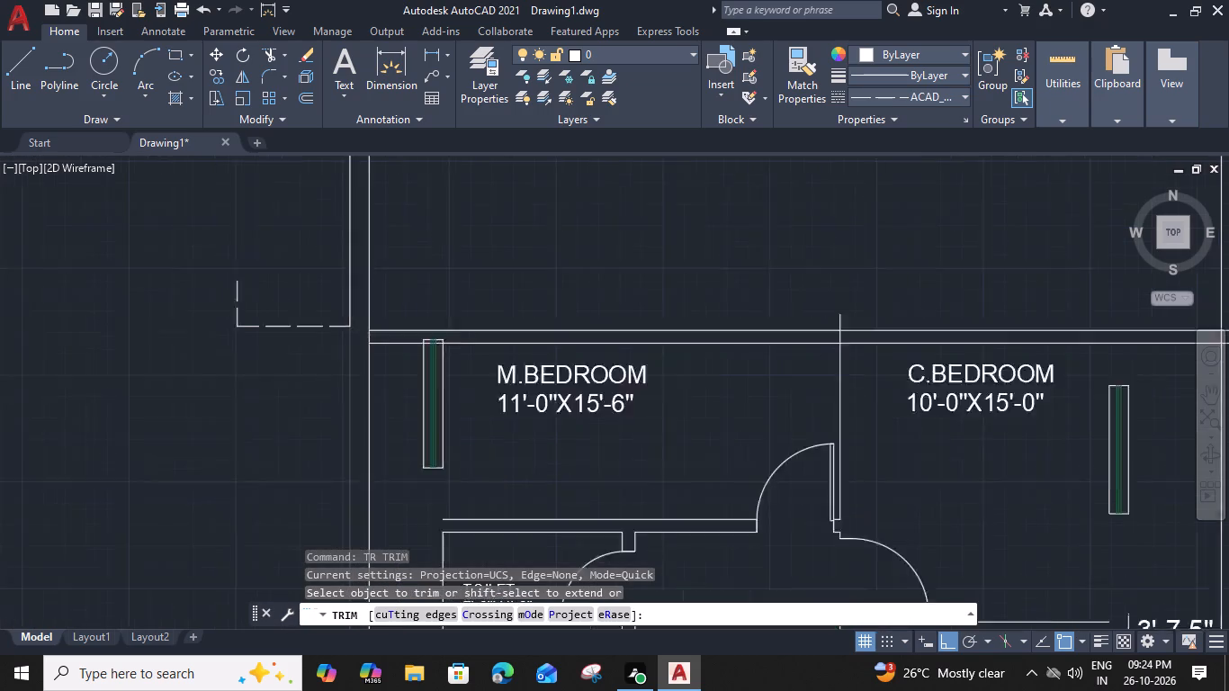
pyautogui.click(377, 334)
pyautogui.press('Escape')
# Offset the west inner boundary line 4' eastward in the cleared north area.
pyautogui.scroll(-2, 386, 305)
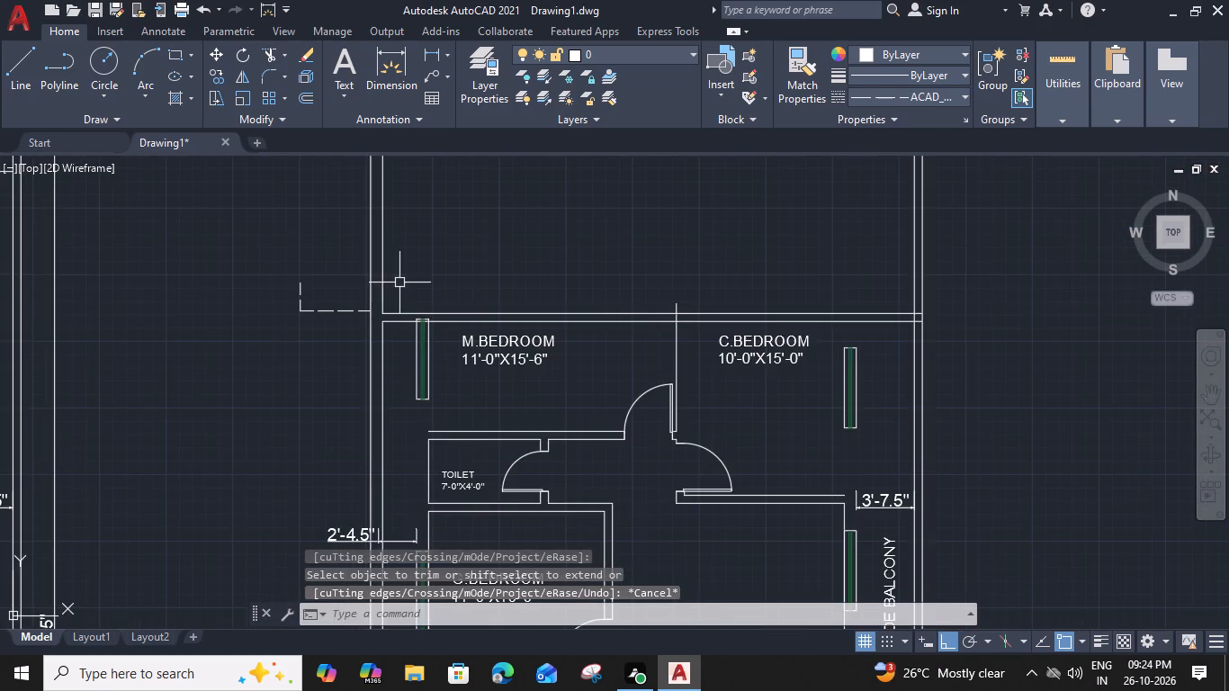
pyautogui.moveTo(408, 272); pyautogui.dragTo(498, 352, button='middle')
pyautogui.click(475, 310)
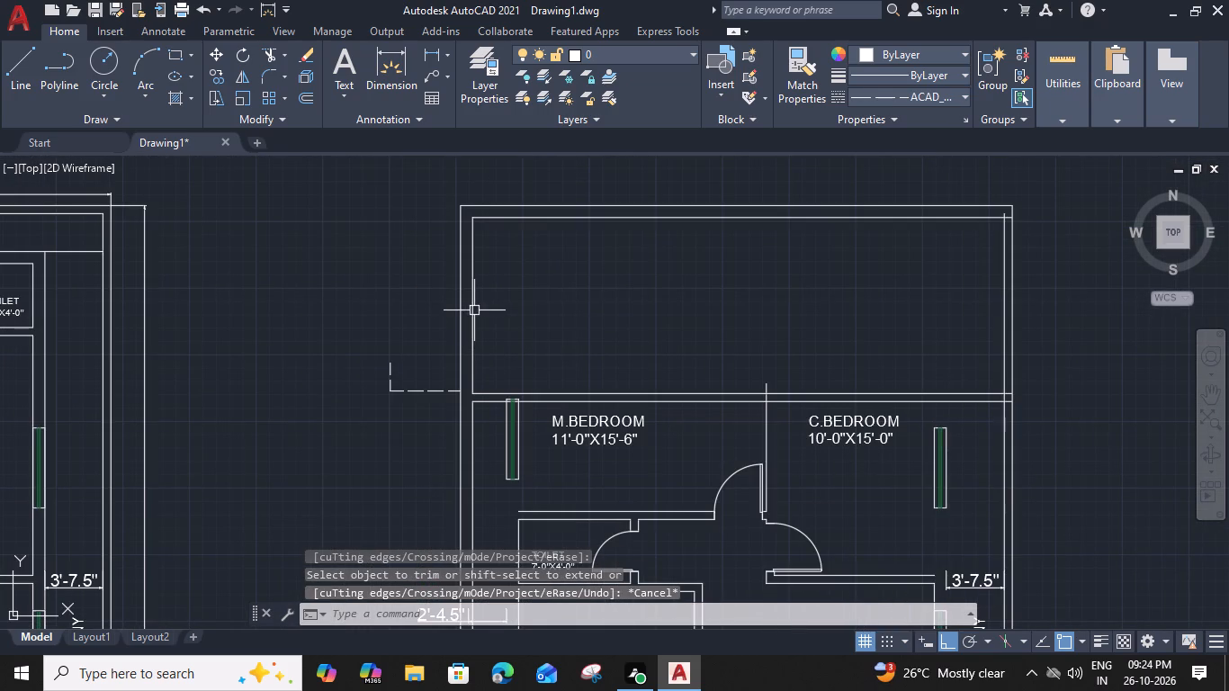
pyautogui.write('O')
pyautogui.press('space')
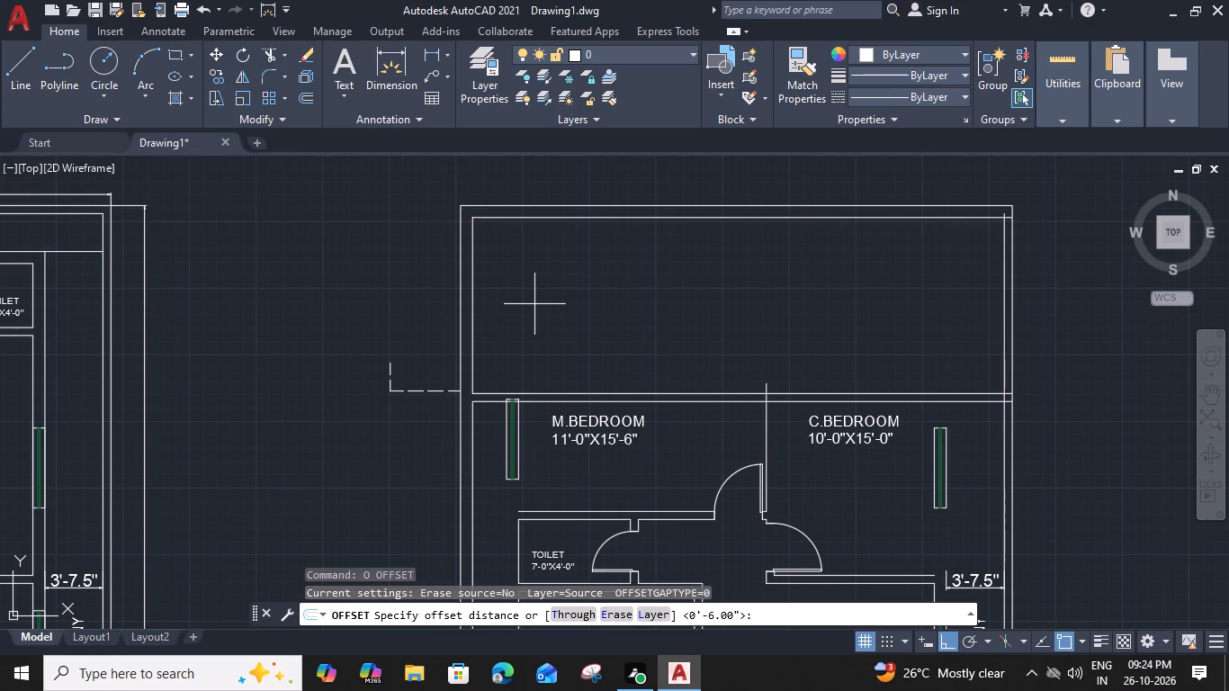
pyautogui.write("4'")
pyautogui.press('space')
pyautogui.click(556, 321)
pyautogui.press('Escape')
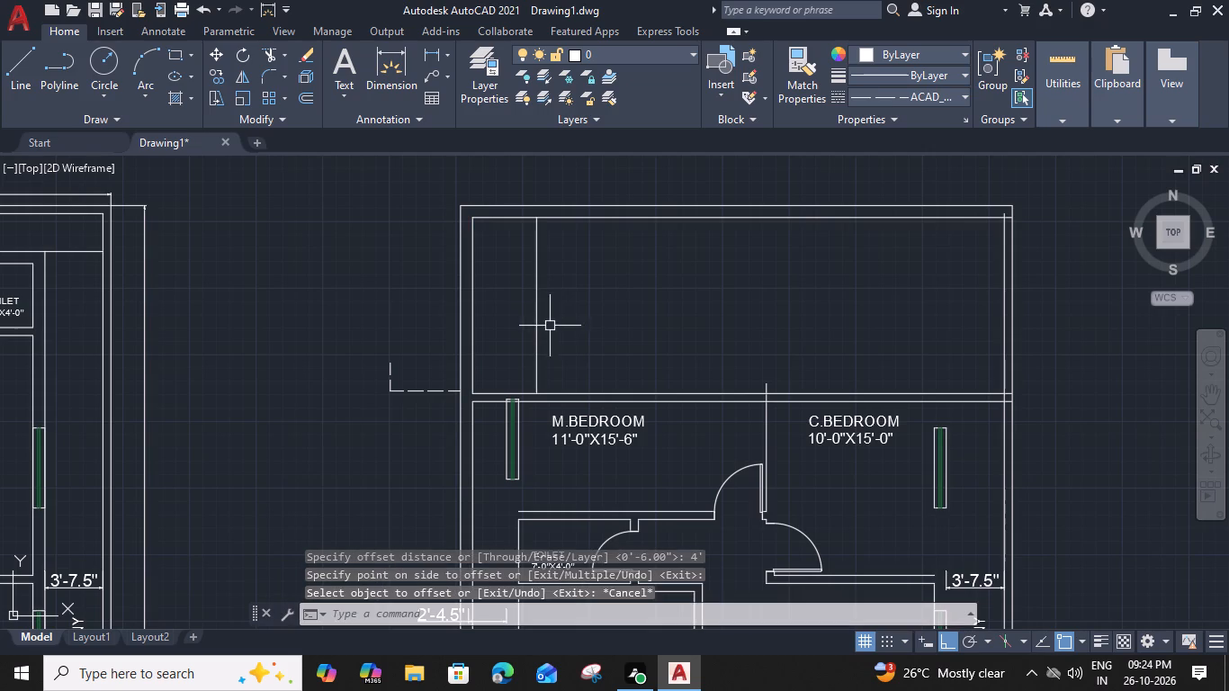
# Offset the new vertical line 6" eastward to give the partition its thickness.
pyautogui.click(533, 323)
pyautogui.write('O 6"')
pyautogui.press('Return')
pyautogui.click(568, 344)
pyautogui.press('Escape')
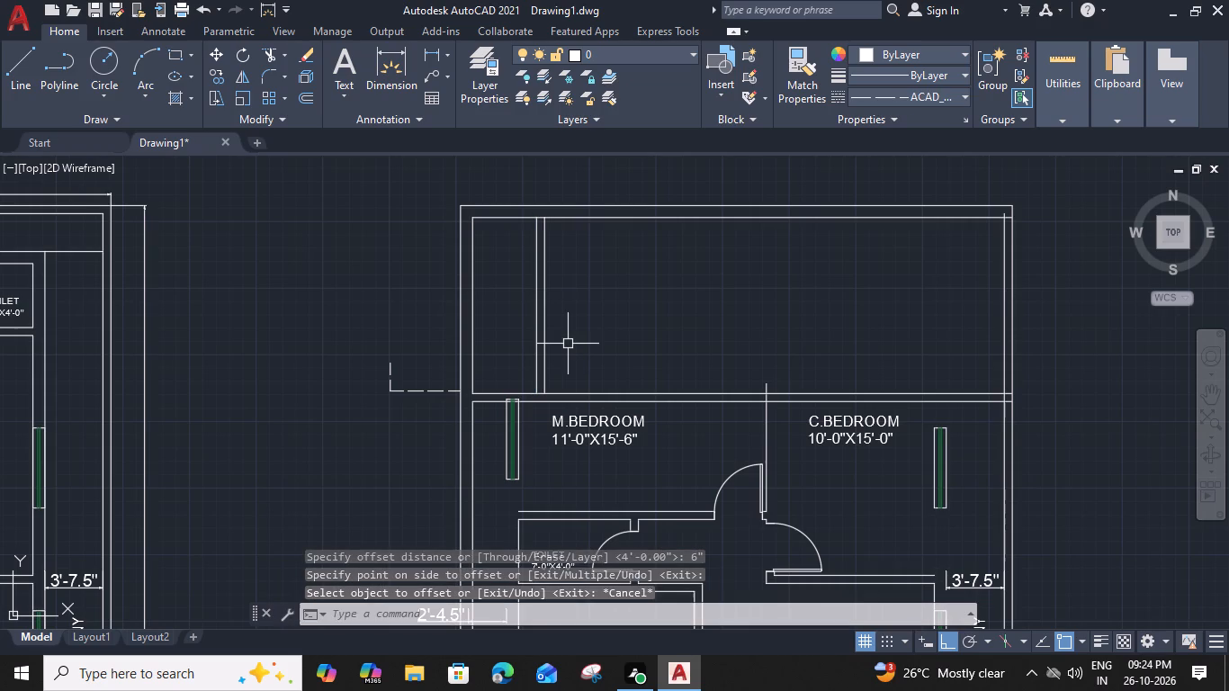
# Trim the cross wall's north line between the two vertical partition lines.
pyautogui.write('TR')
pyautogui.press('space')
pyautogui.scroll(2, 551, 363)
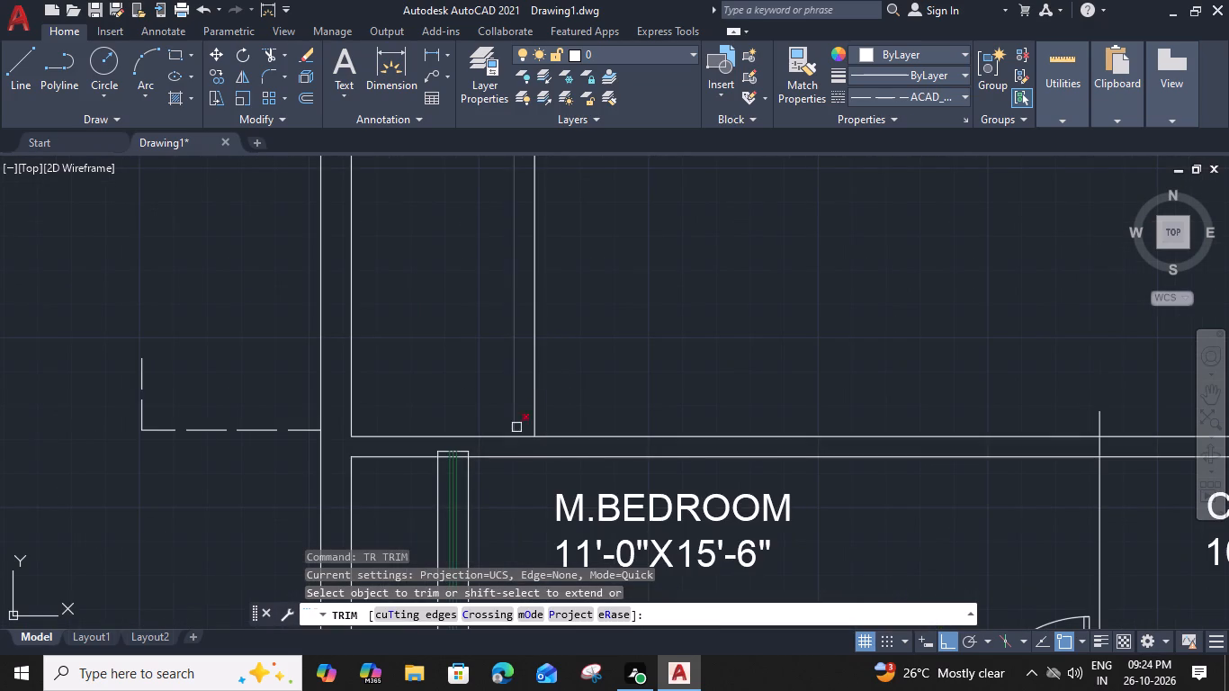
pyautogui.click(525, 439)
pyautogui.press('Escape')
# Offset the short cross wall segment west of the partition 6' northward.
pyautogui.click(495, 435)
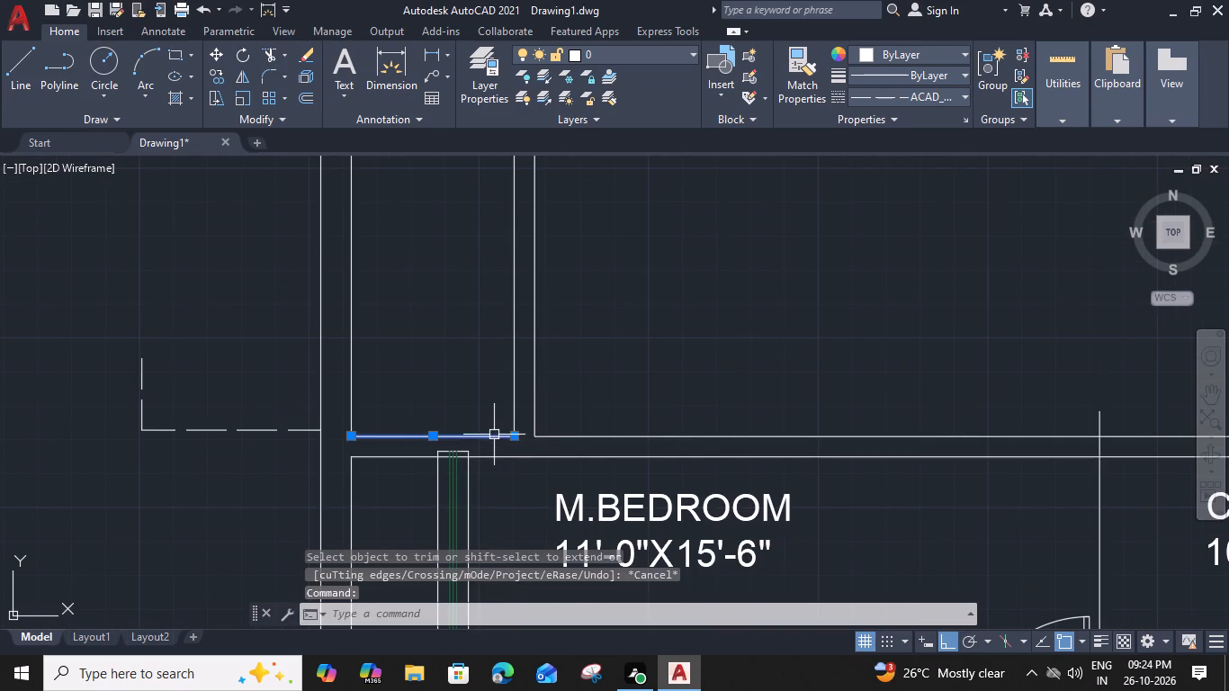
pyautogui.write("O 6'")
pyautogui.press('space')
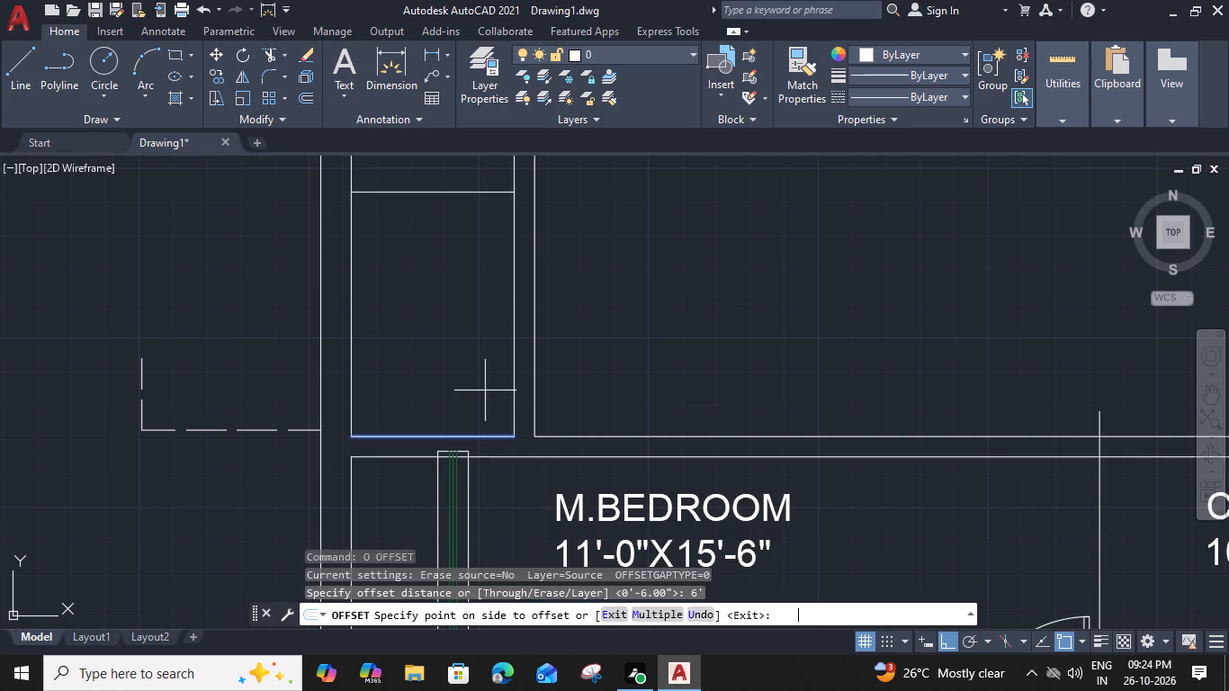
pyautogui.click(486, 284)
pyautogui.press('Escape')
pyautogui.moveTo(486, 284); pyautogui.dragTo(481, 379, button='middle')
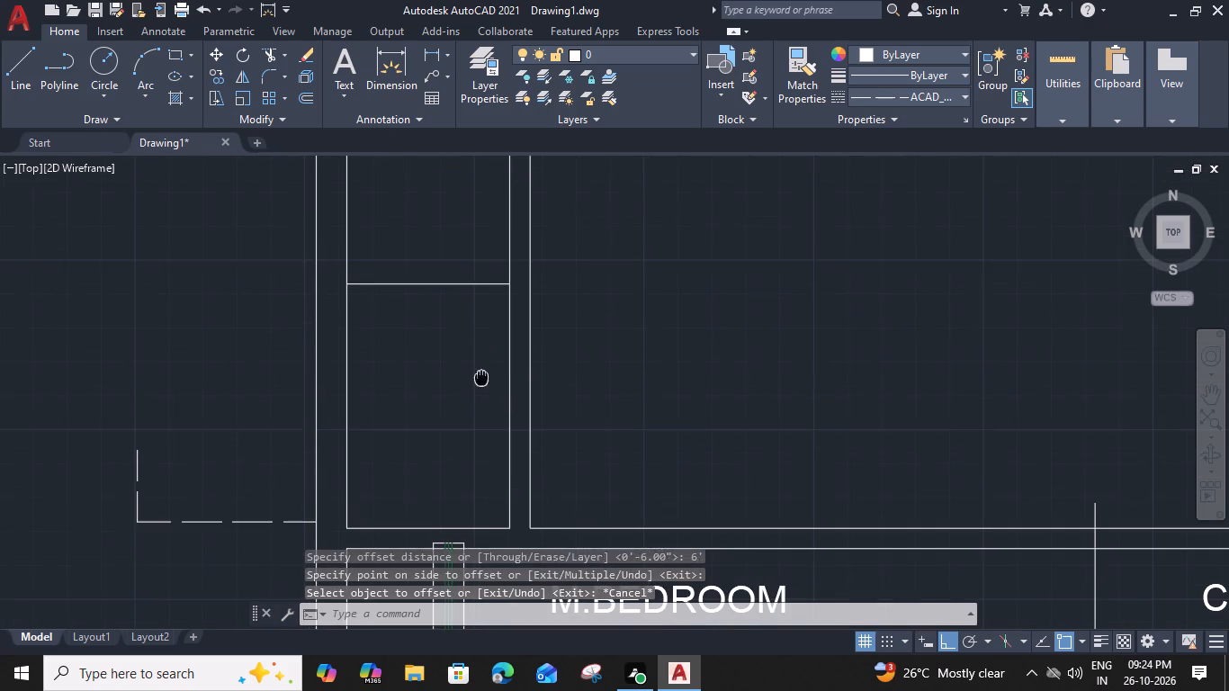
# Offset the new short horizontal line 6" northward to form the small room's north wall.
pyautogui.click(470, 288)
pyautogui.write('O 6"')
pyautogui.press('Return')
pyautogui.click(473, 230)
pyautogui.press('Escape')
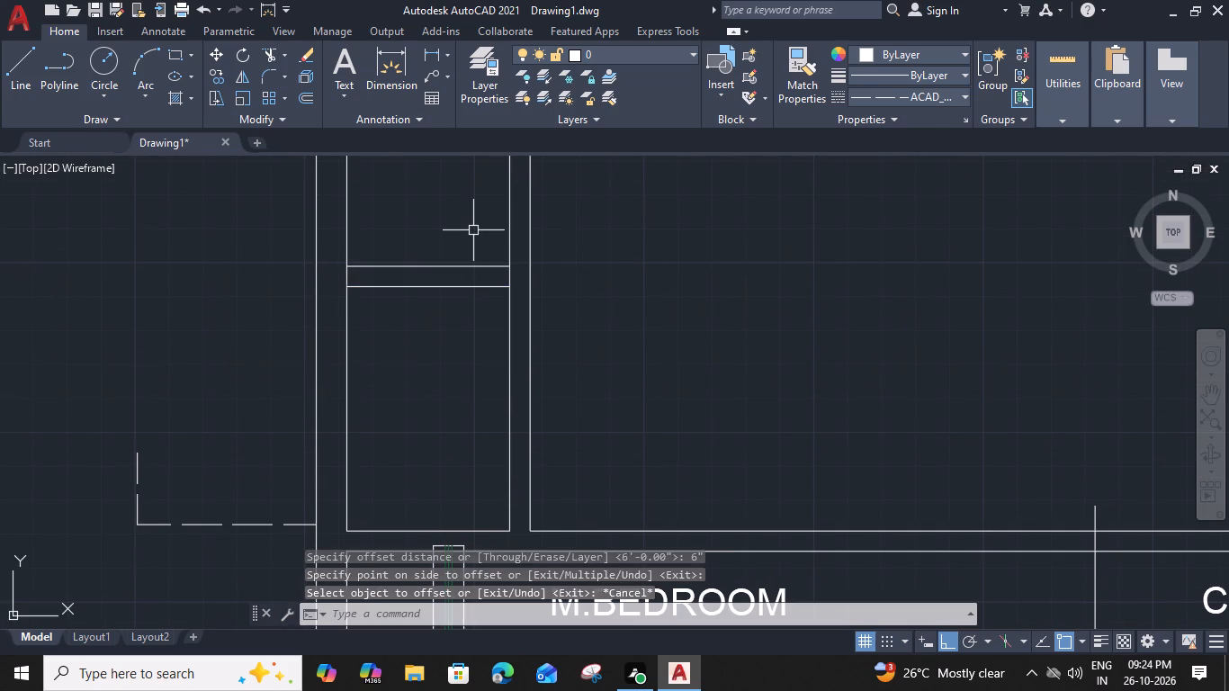
# Extend the small room's north wall line to the partition's outer face and trim the surplus lines at its junctions and above it.
pyautogui.write('TR')
pyautogui.press('space')
pyautogui.keyDown('shift'); pyautogui.click(478, 269); pyautogui.keyUp('shift')
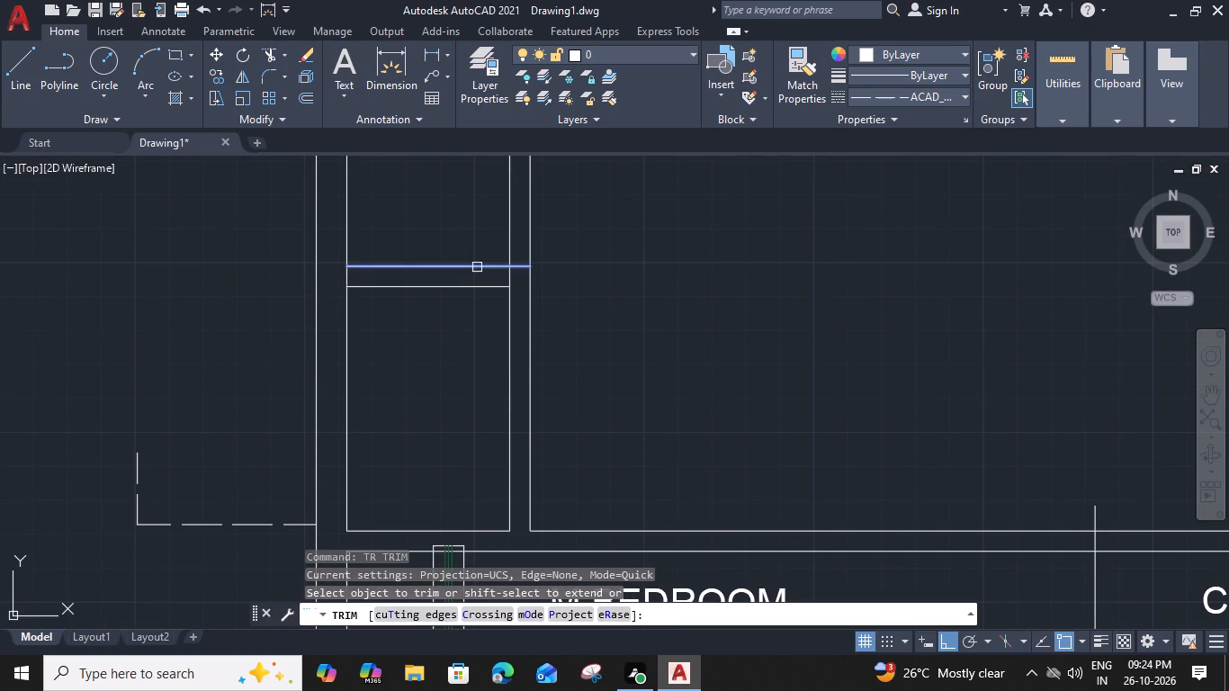
pyautogui.click(508, 278)
pyautogui.click(351, 273)
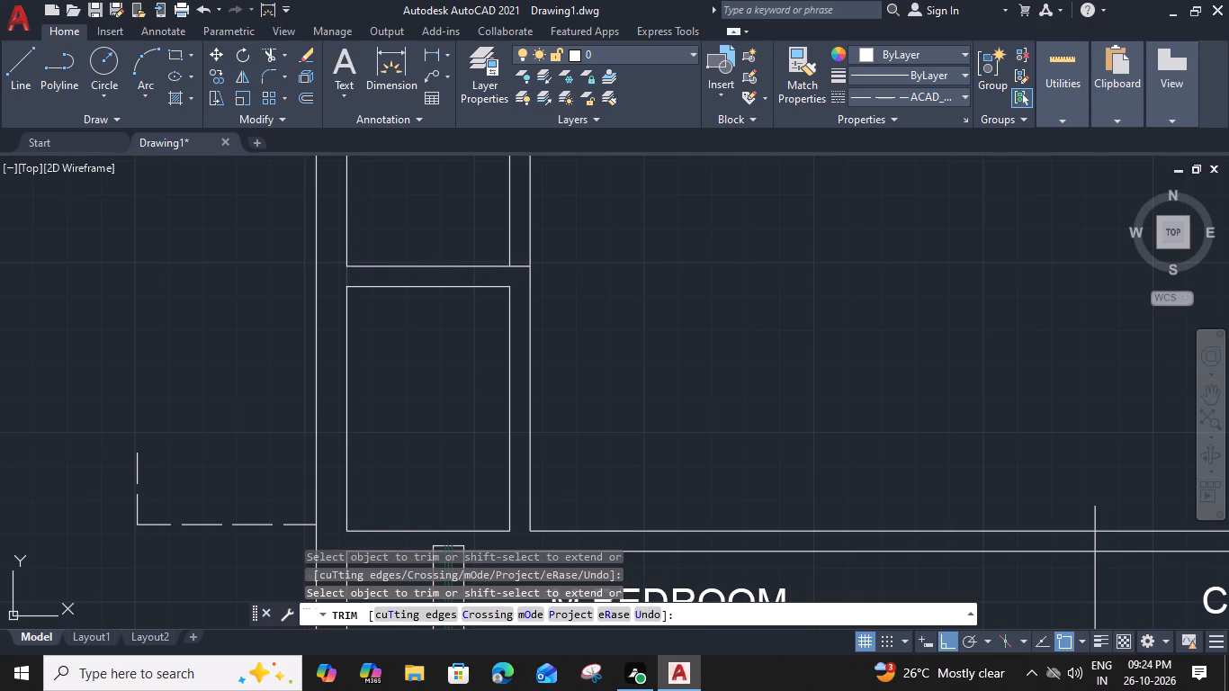
pyautogui.scroll(-2, 351, 273)
pyautogui.click(376, 243)
pyautogui.click(489, 258)
pyautogui.press('Escape')
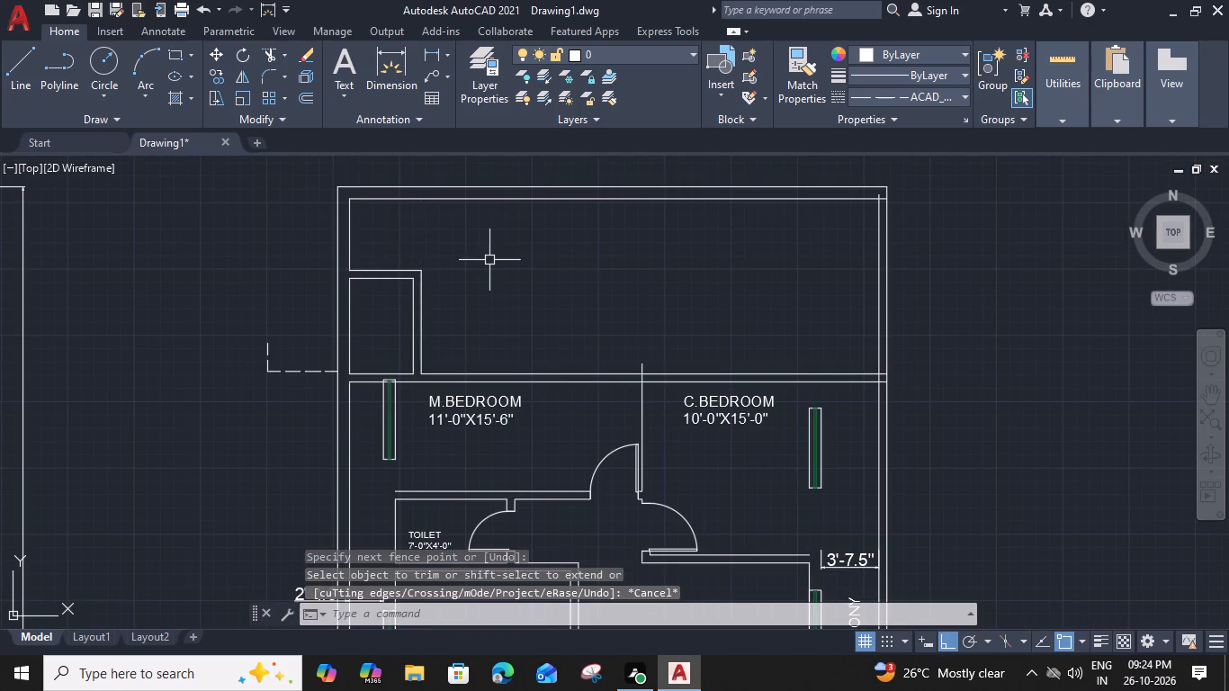
# Offset the small room's outer east wall line 11' eastward.
pyautogui.moveTo(481, 318); pyautogui.dragTo(462, 325, button='middle')
pyautogui.click(405, 310)
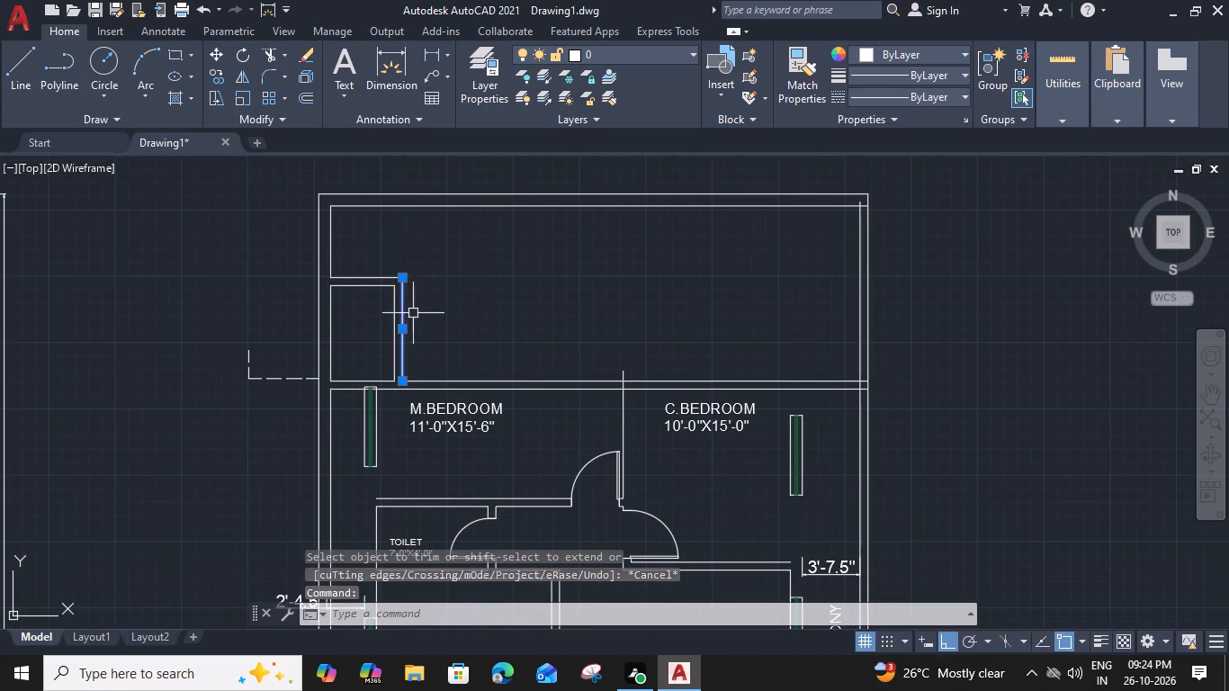
pyautogui.write('O')
pyautogui.press('space')
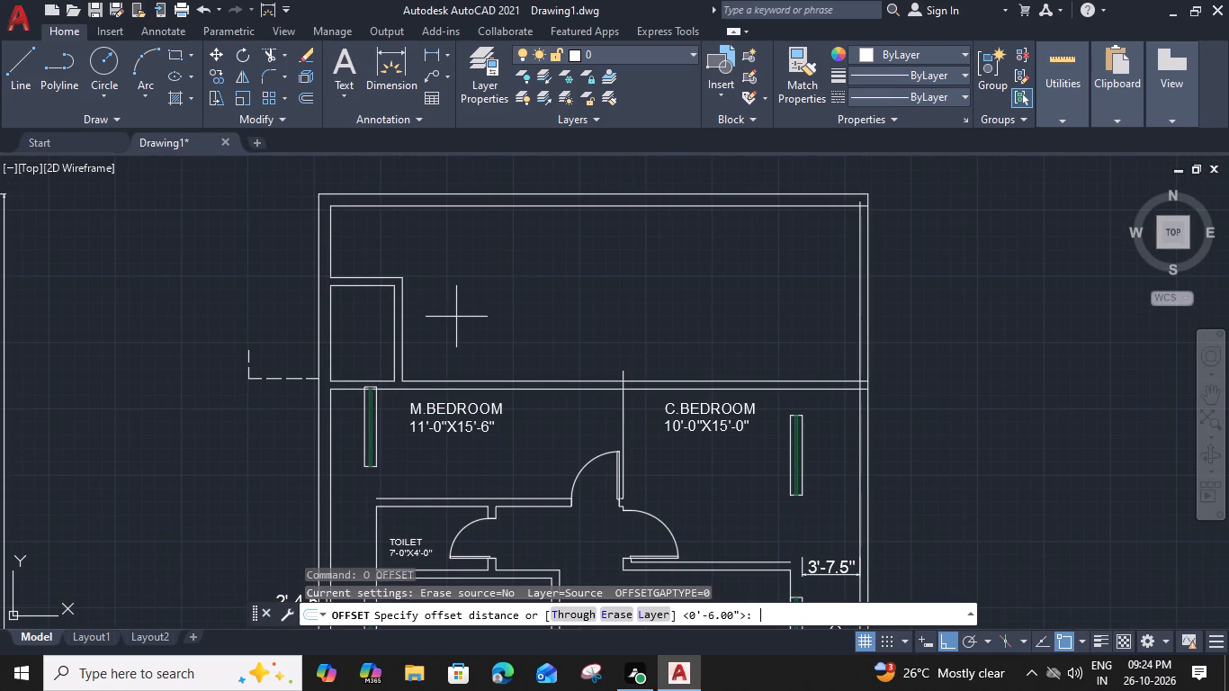
pyautogui.press('1')
pyautogui.press('1')
pyautogui.press("'")
pyautogui.press('Return')
pyautogui.click(525, 334)
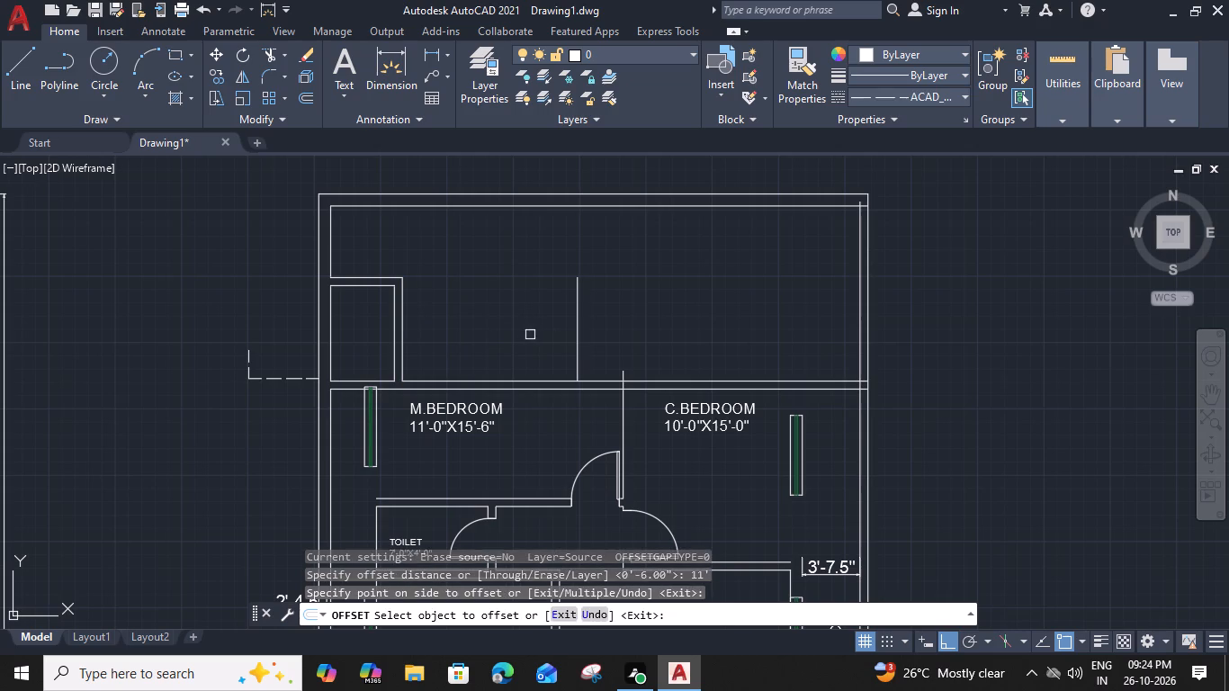
pyautogui.press('Escape')
# Offset the new vertical line 6" eastward to form a second partition wall.
pyautogui.click(574, 328)
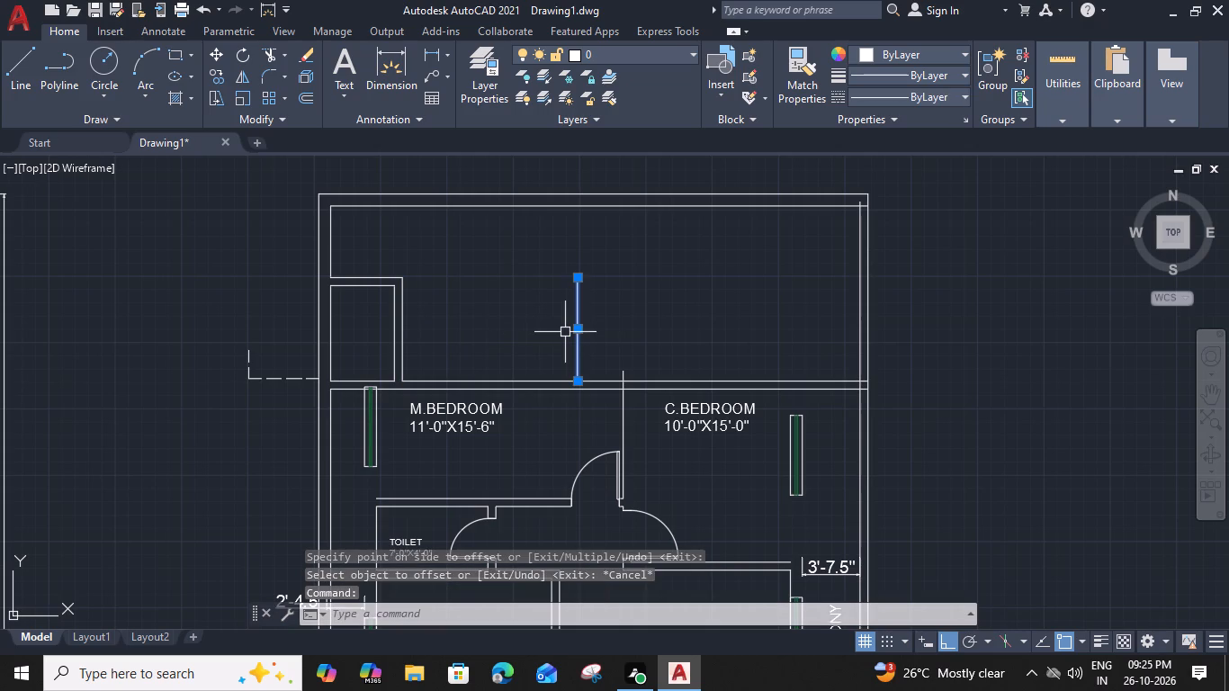
pyautogui.write('O 6"')
pyautogui.press('Return')
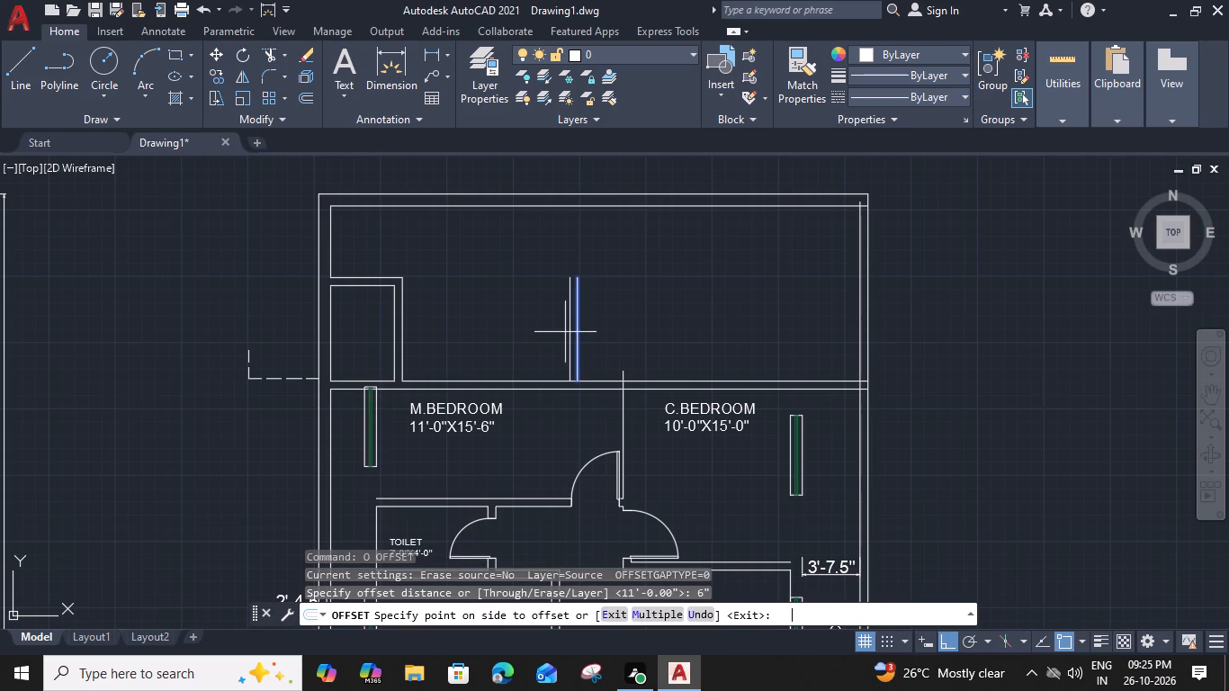
pyautogui.click(632, 334)
pyautogui.press('Escape')
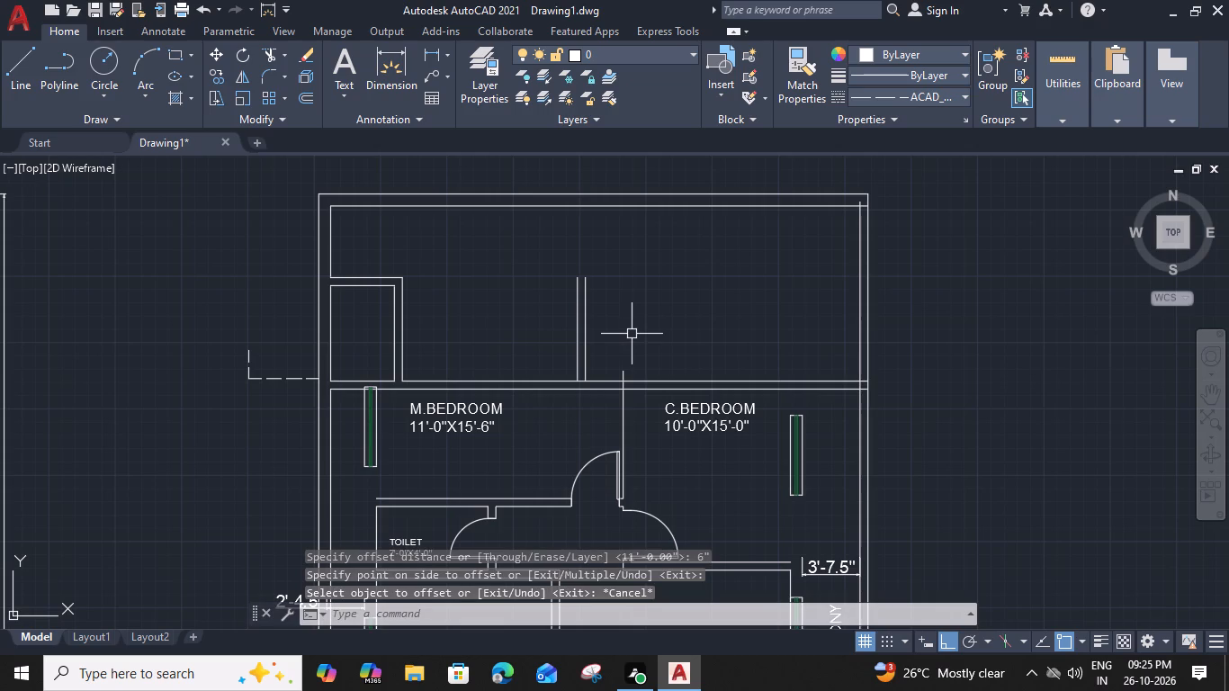
# Extend both lines of the second partition up to the north inner boundary line.
pyautogui.write('EX')
pyautogui.press('space')
pyautogui.click(632, 334)
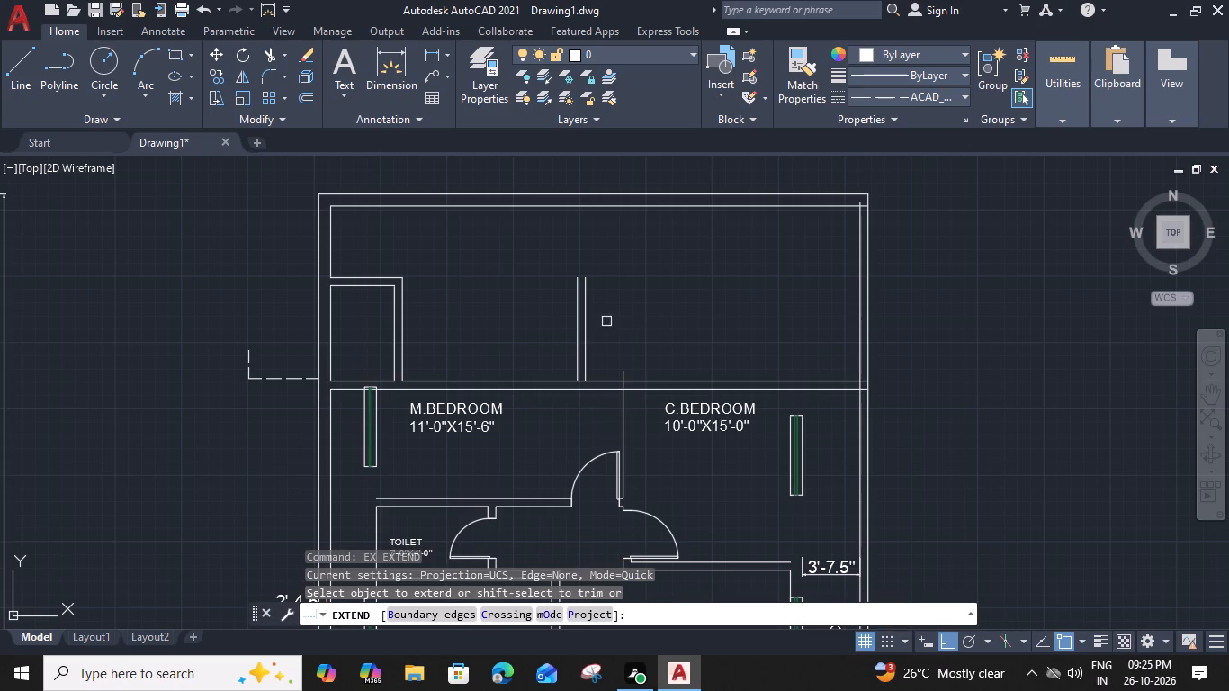
pyautogui.click(607, 321)
pyautogui.click(541, 330)
pyautogui.moveTo(634, 265); pyautogui.dragTo(631, 265, button='middle')
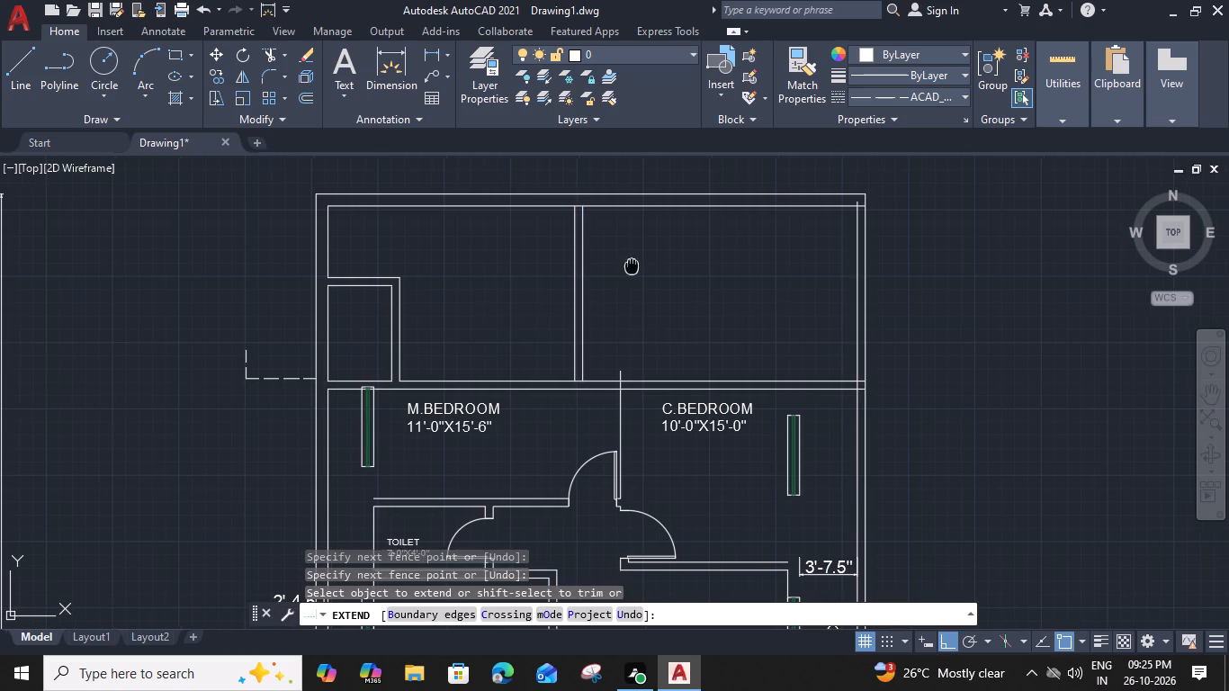
# Offset the east line of the second 6" partition 10' eastward.
pyautogui.moveTo(631, 265); pyautogui.dragTo(543, 260, button='middle')
pyautogui.press('Escape')
pyautogui.click(494, 275)
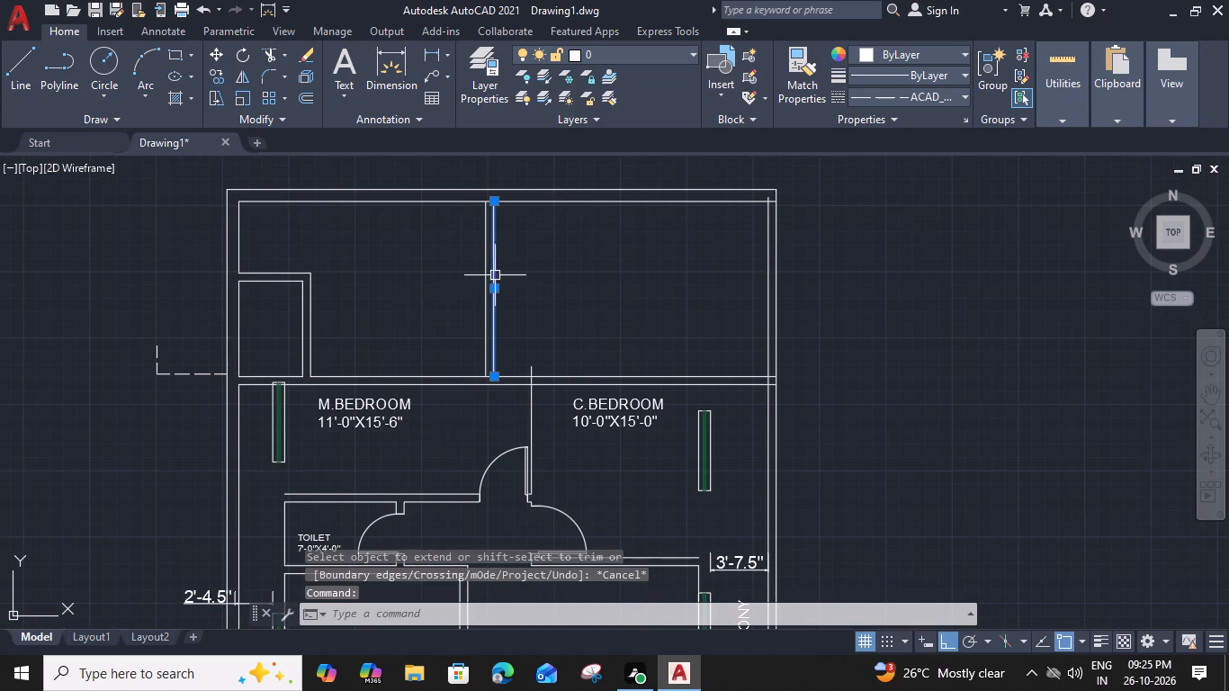
pyautogui.write('O')
pyautogui.press('space')
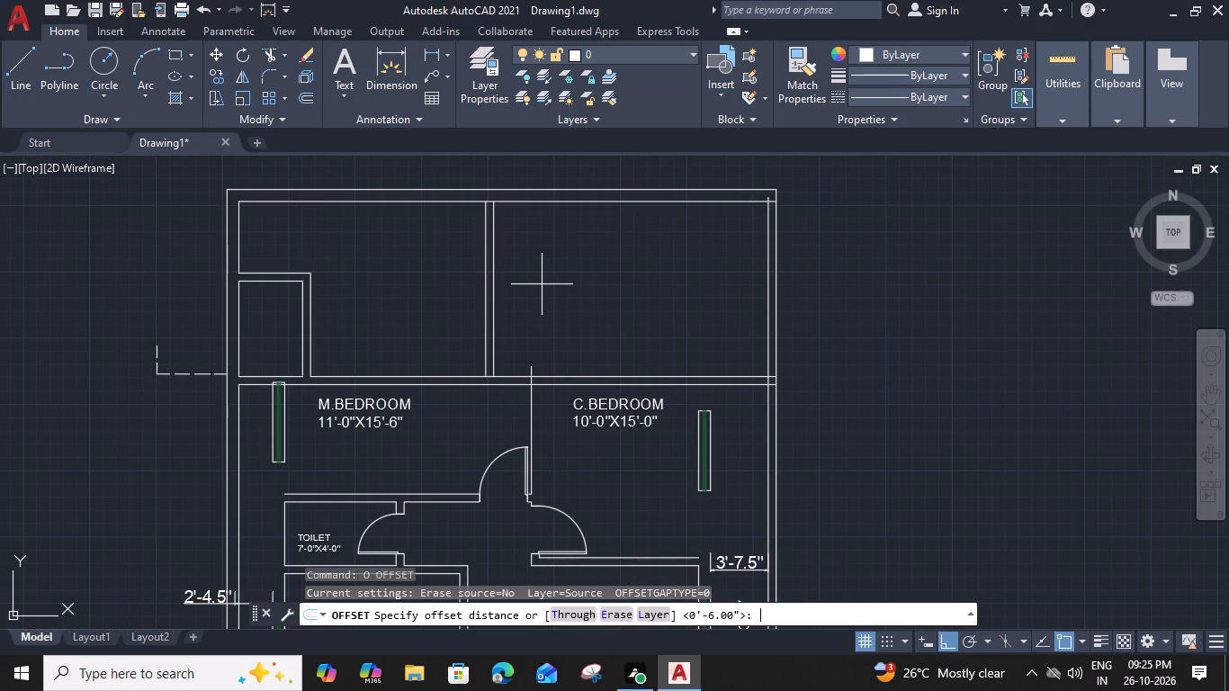
pyautogui.write('10')
pyautogui.write("'")
pyautogui.press('space')
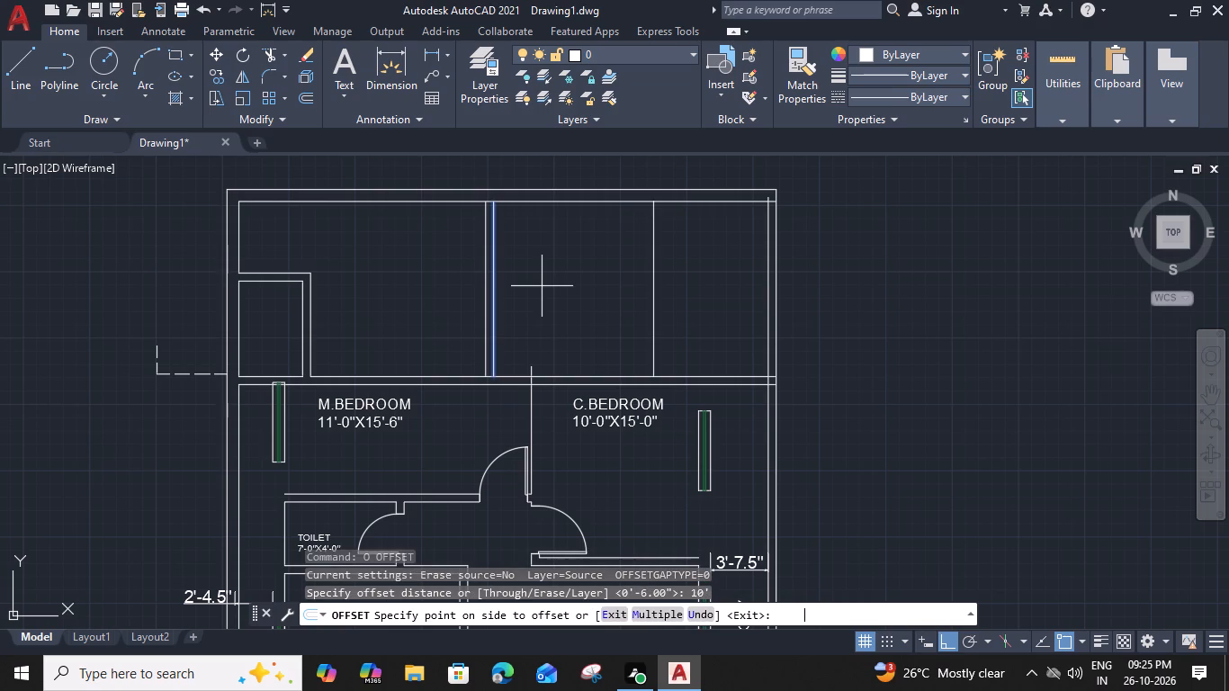
pyautogui.click(622, 301)
pyautogui.click(673, 315)
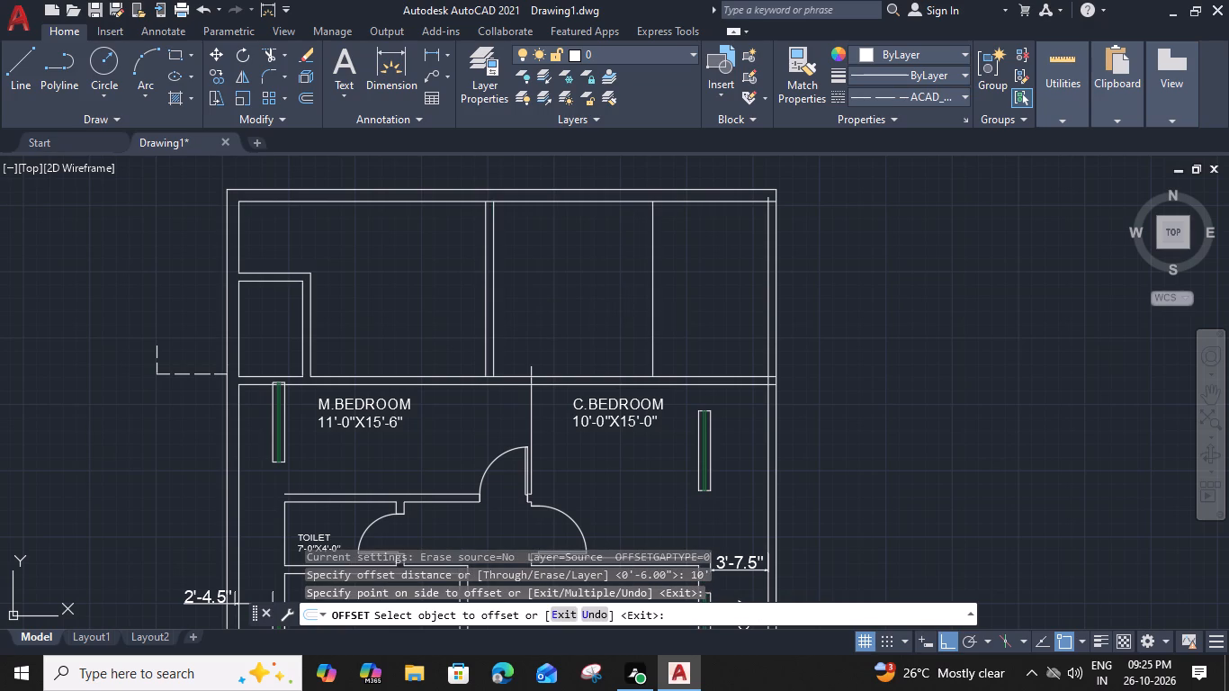
pyautogui.press('Escape')
# Offset the new vertical line 9" eastward to form a 9" wall.
pyautogui.click(650, 305)
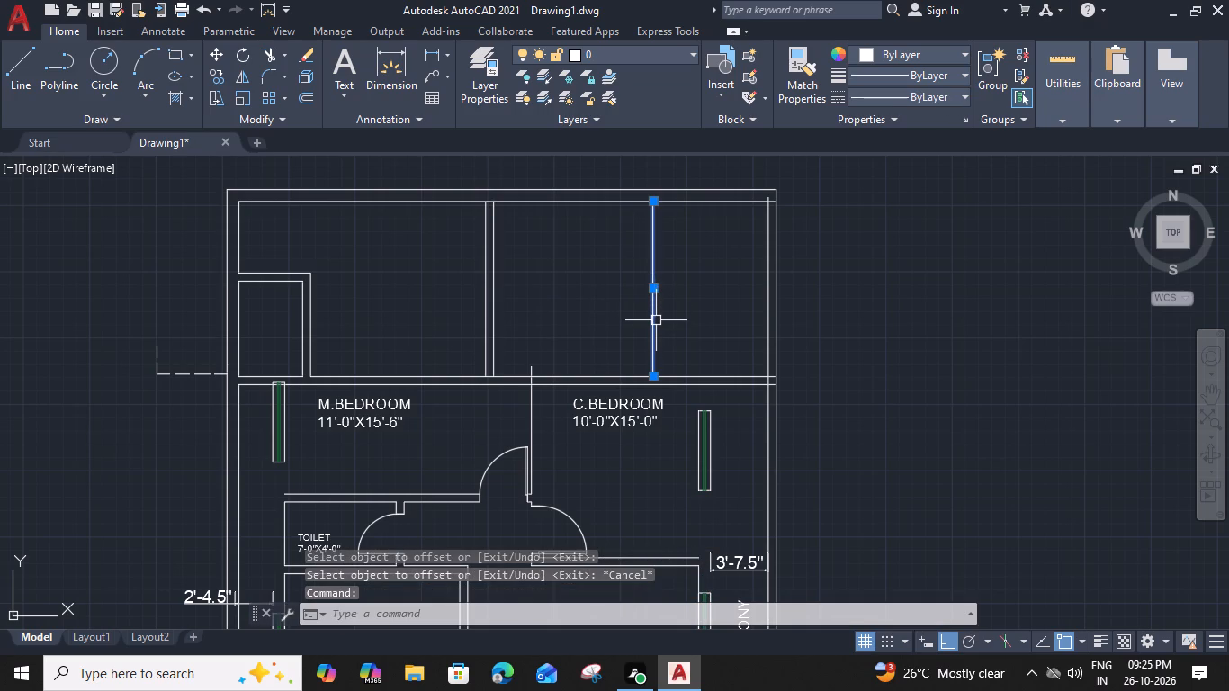
pyautogui.write('O 9"')
pyautogui.press('Return')
pyautogui.click(691, 329)
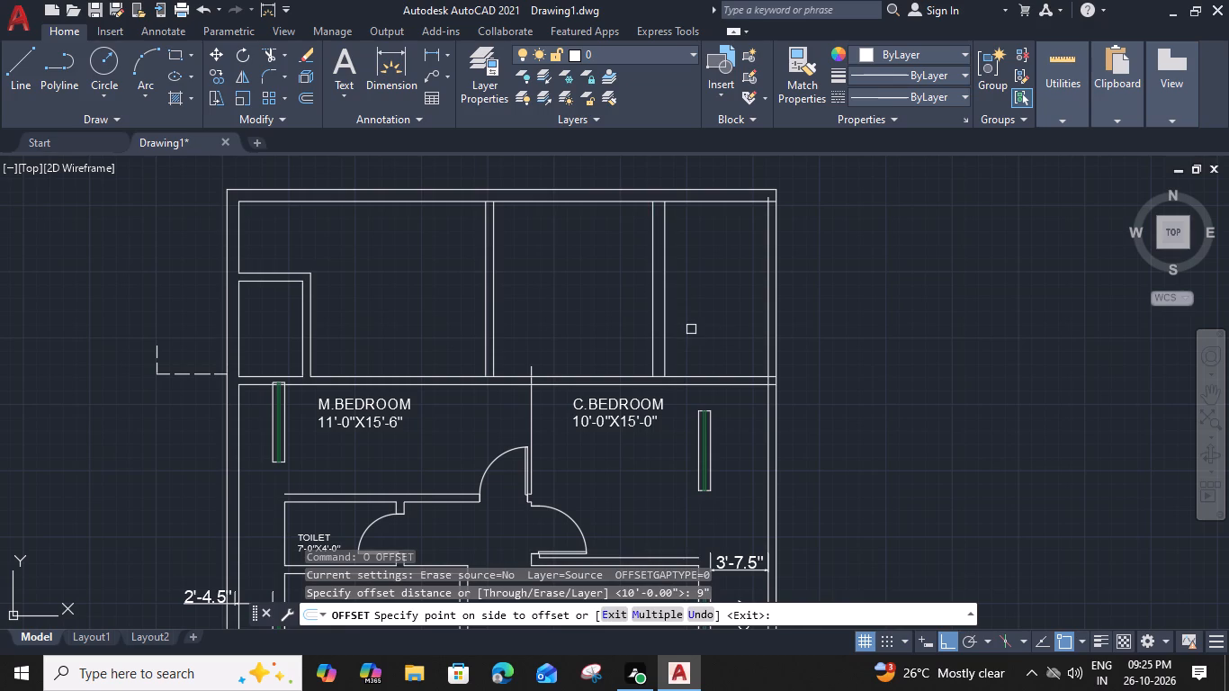
pyautogui.press('Escape')
# Extend the 9" wall's east line up to the north outer boundary line.
pyautogui.write('EX')
pyautogui.press('space')
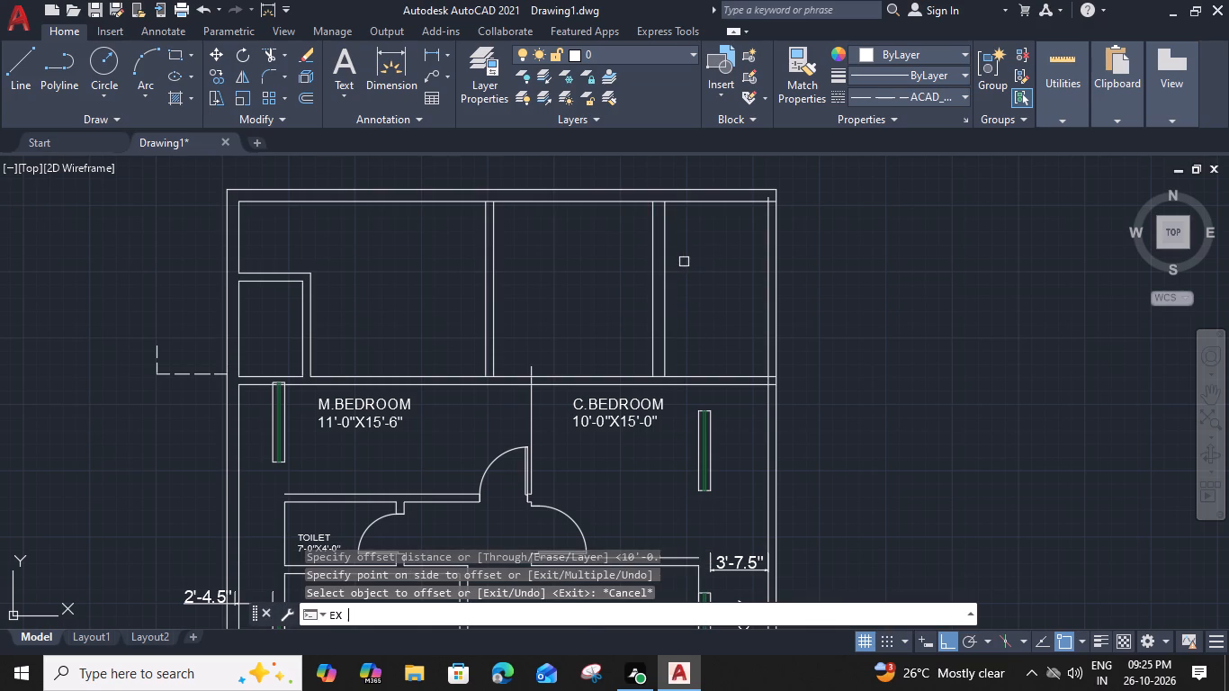
pyautogui.click(668, 241)
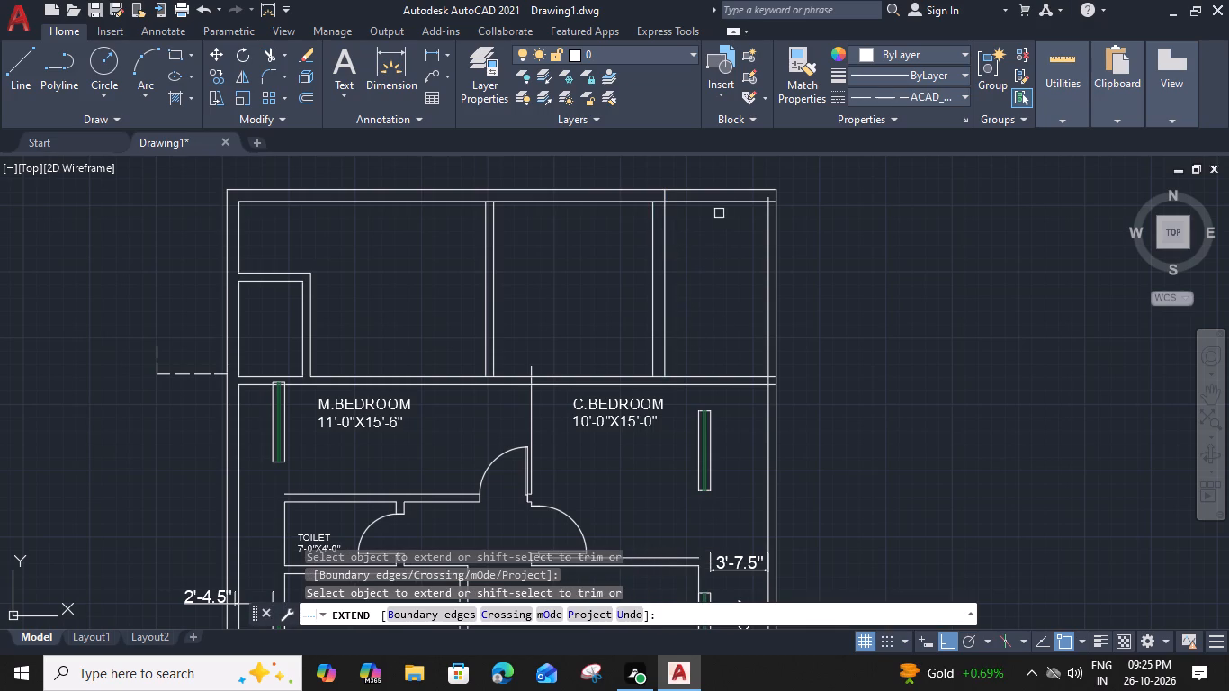
pyautogui.click(728, 174)
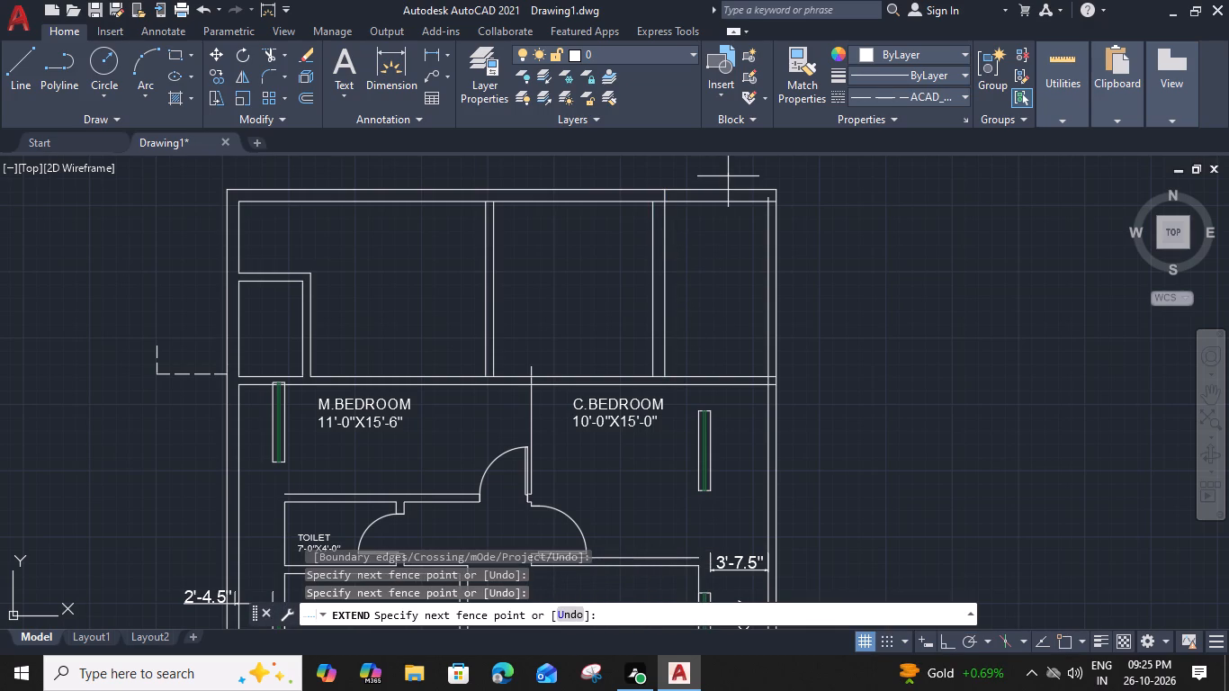
pyautogui.press('Escape')
# Offset the 9" wall's east line 4'6" eastward.
pyautogui.click(663, 265)
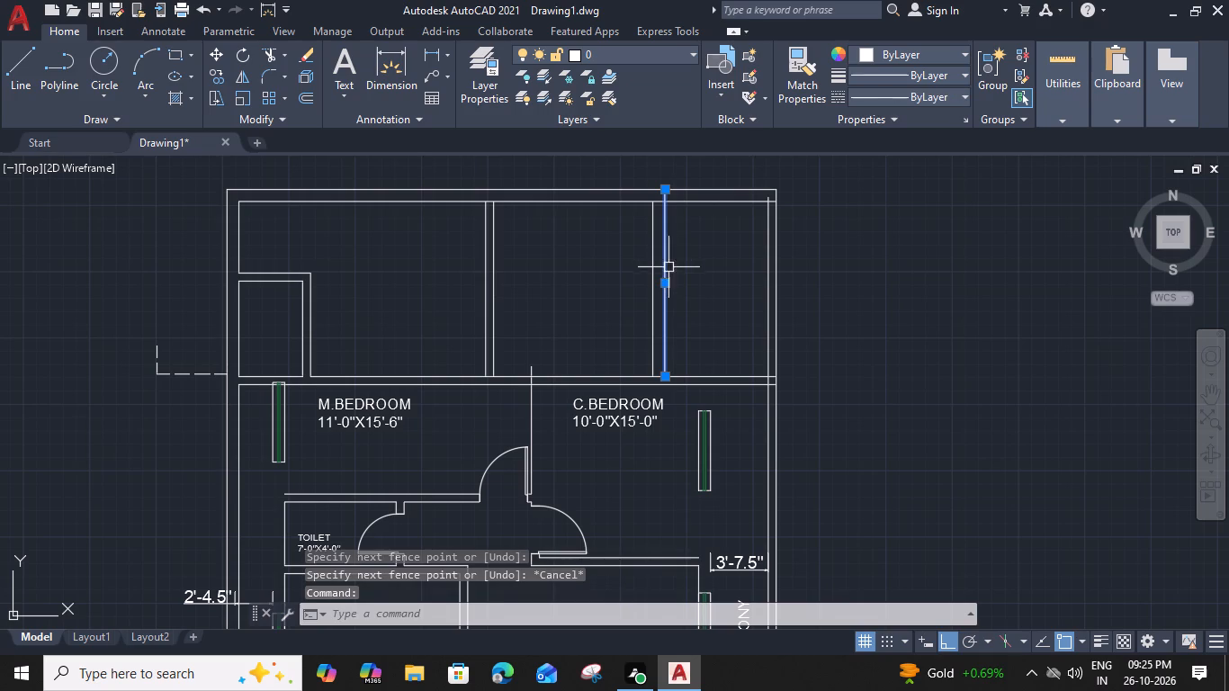
pyautogui.write('O 4')
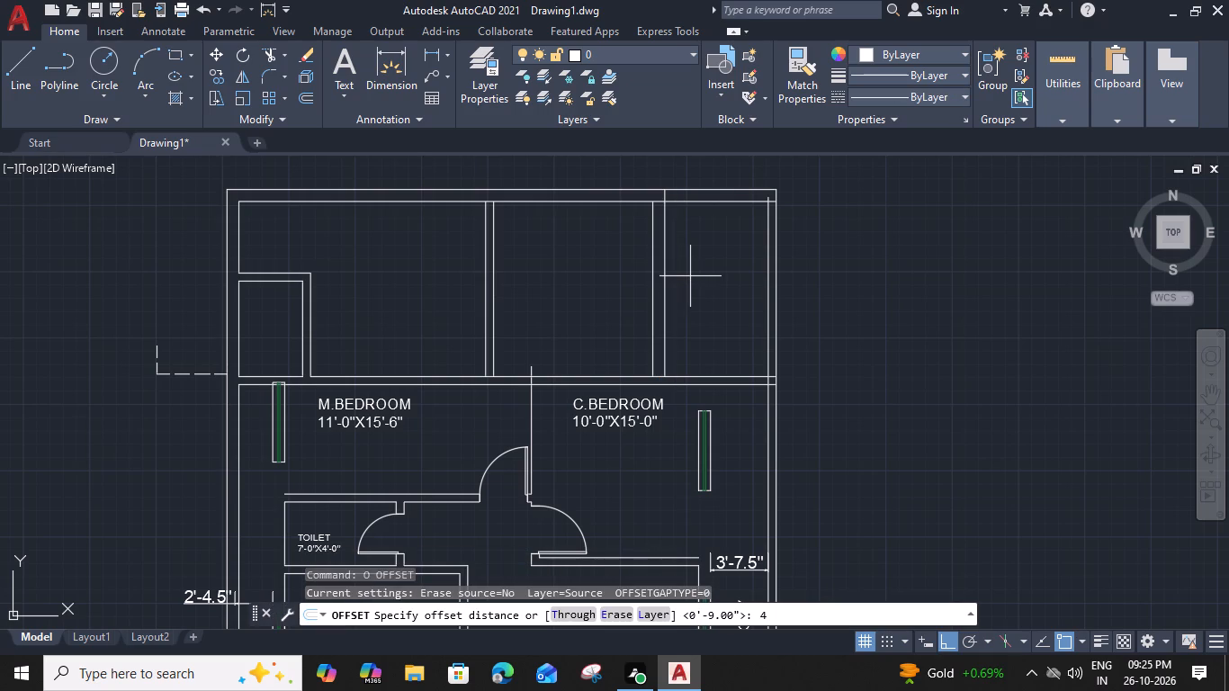
pyautogui.press(';')
pyautogui.press('BackSpace')
pyautogui.press("'")
pyautogui.write('6"')
pyautogui.press('Return')
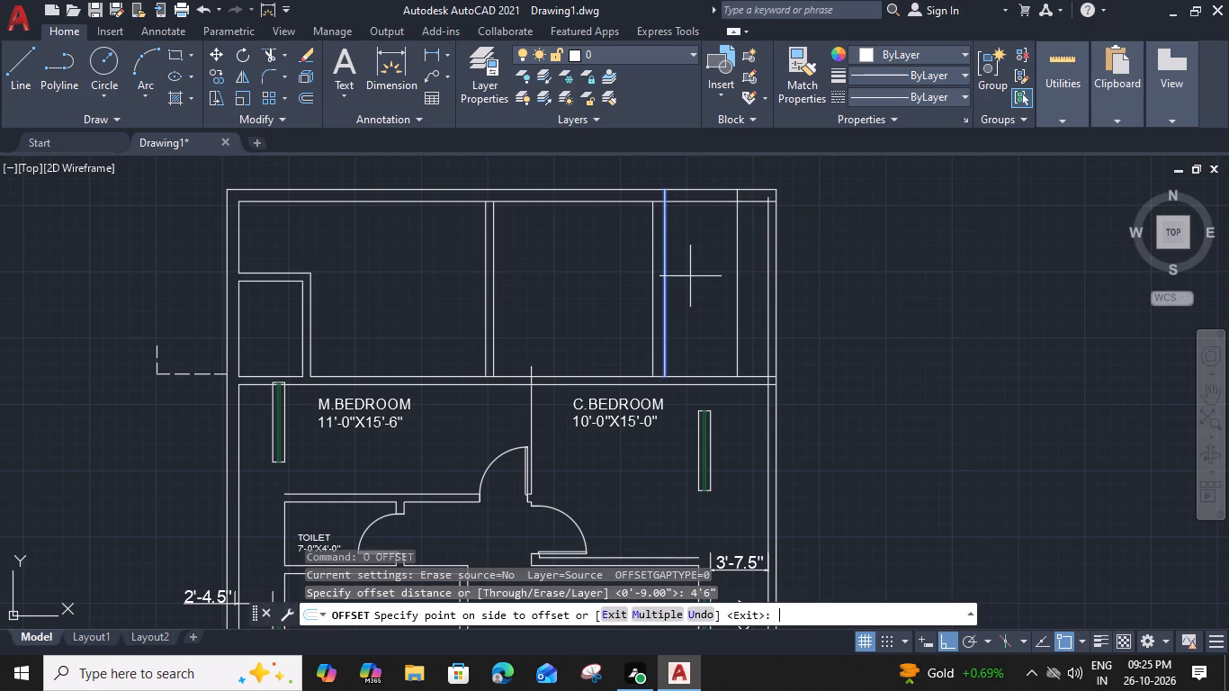
pyautogui.click(715, 281)
pyautogui.press('Escape')
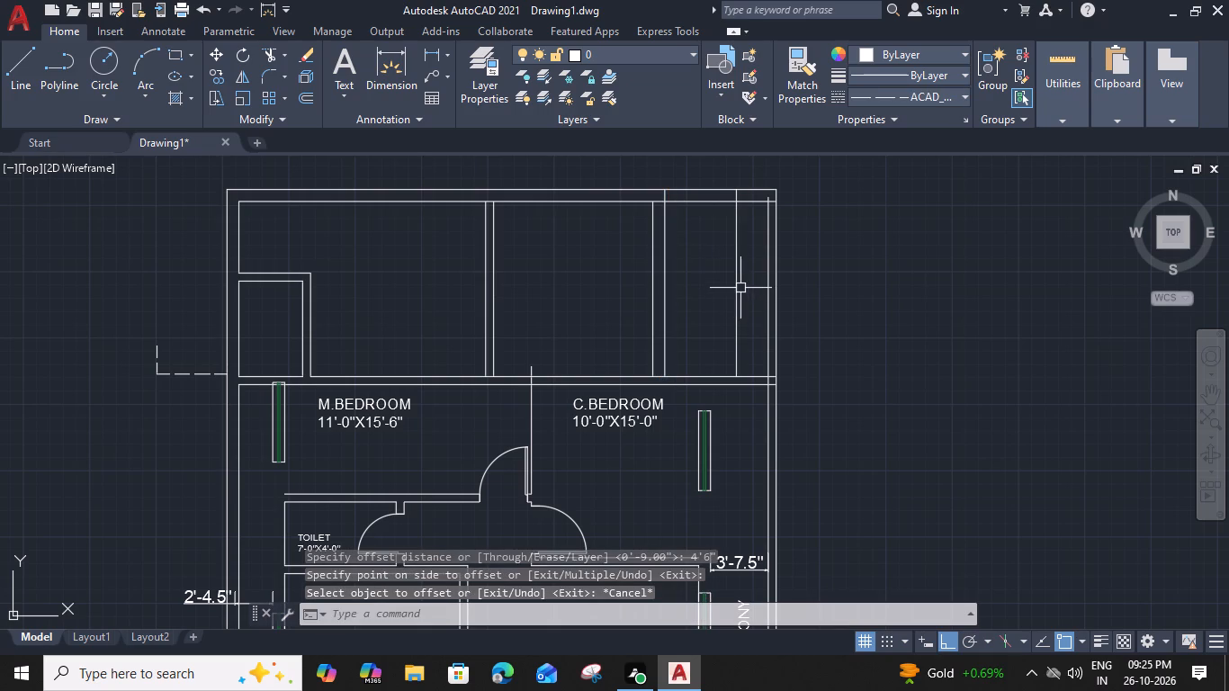
# Trim away the northeast corner of the boundary walls, east of the new 4'6" strip and north of the horizontal wall.
pyautogui.press('r')
pyautogui.press('Escape')
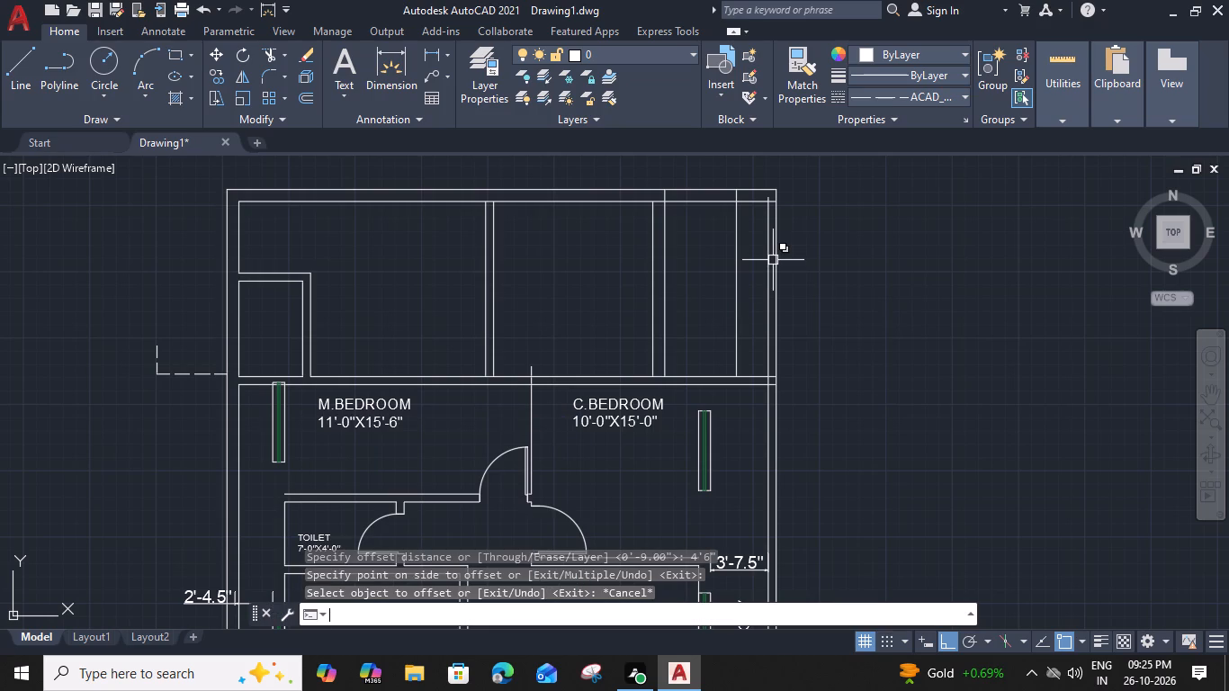
pyautogui.write('YR')
pyautogui.press('Escape')
pyautogui.write('TR')
pyautogui.press('space')
pyautogui.click(751, 172)
pyautogui.click(752, 214)
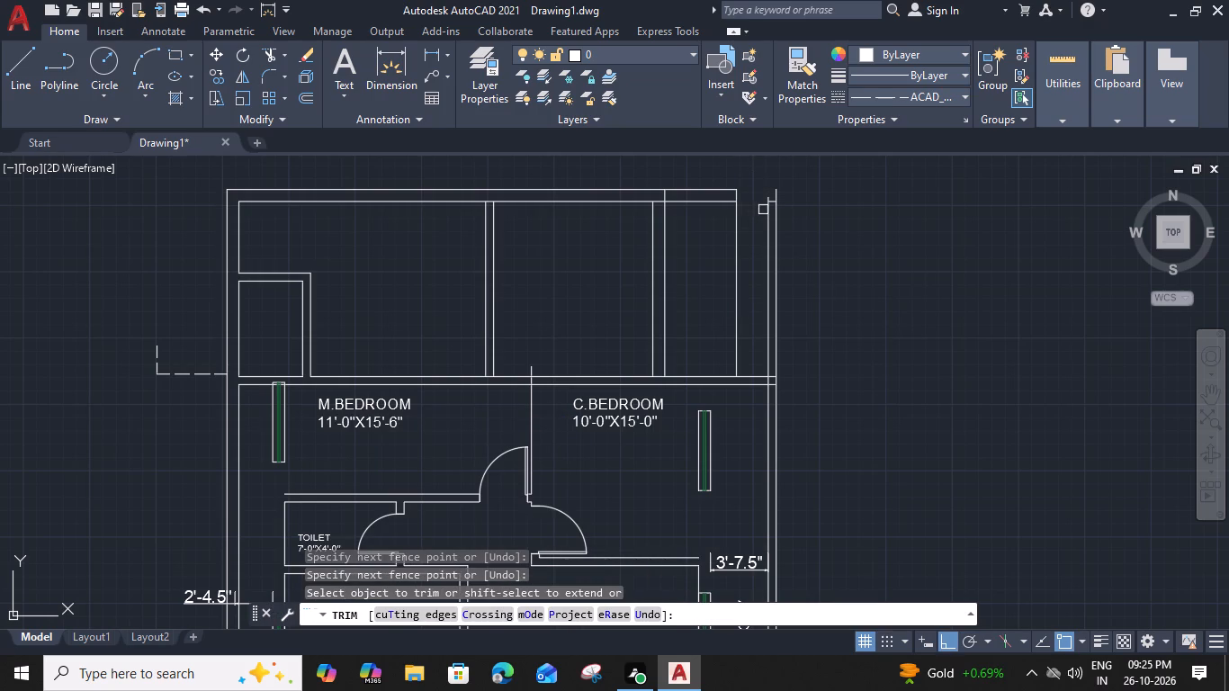
pyautogui.click(749, 232)
pyautogui.click(785, 271)
pyautogui.click(800, 192)
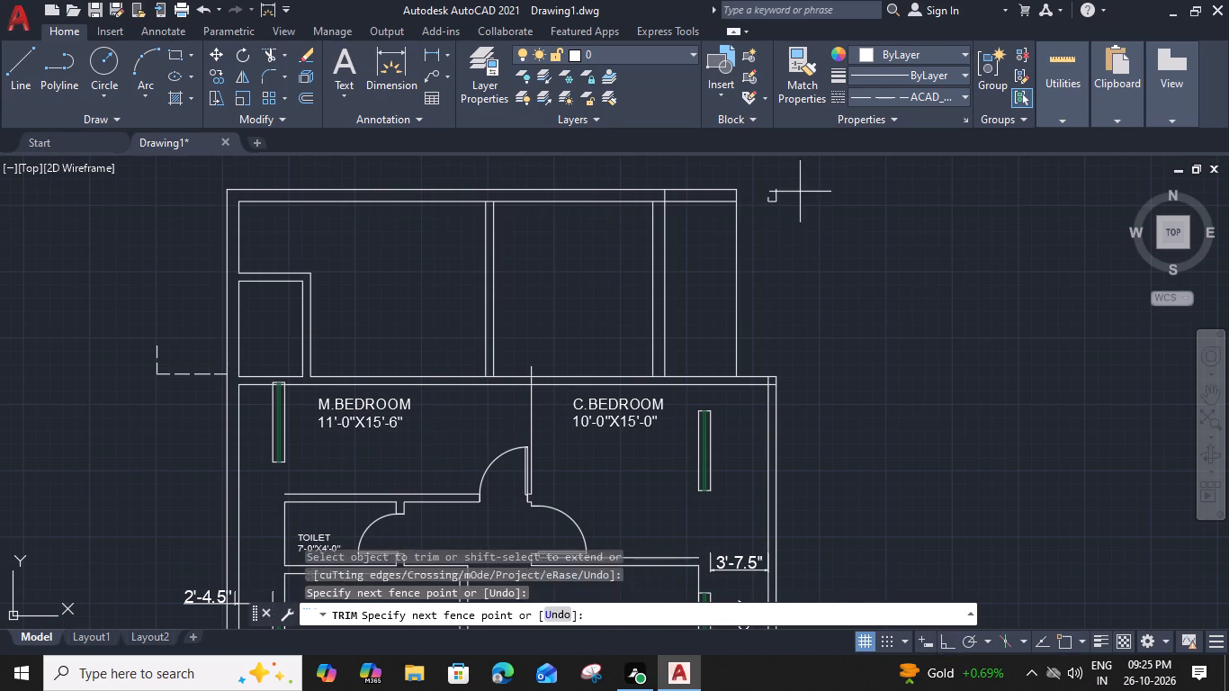
pyautogui.click(763, 202)
pyautogui.click(778, 202)
pyautogui.press('Escape')
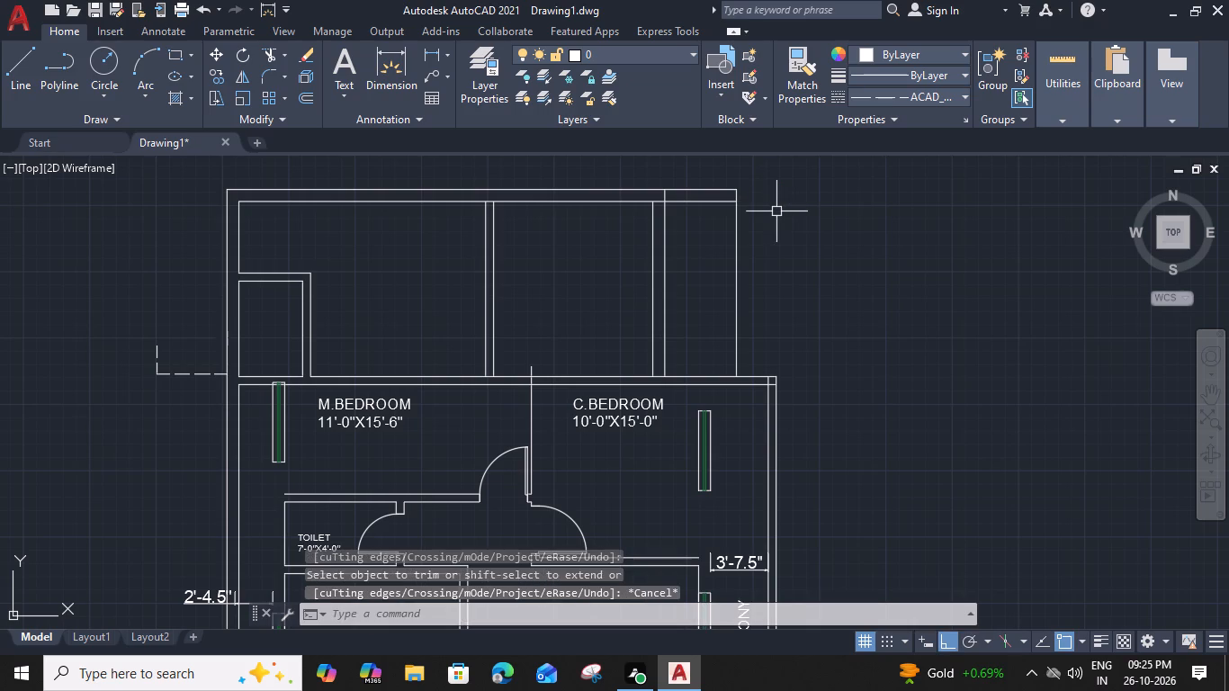
# Trim the north wall's inner line across the 4'6" strip and between the paired lines of the 9" wall and second partition.
pyautogui.scroll(-1, 776, 211)
pyautogui.moveTo(740, 284); pyautogui.dragTo(758, 243, button='middle')
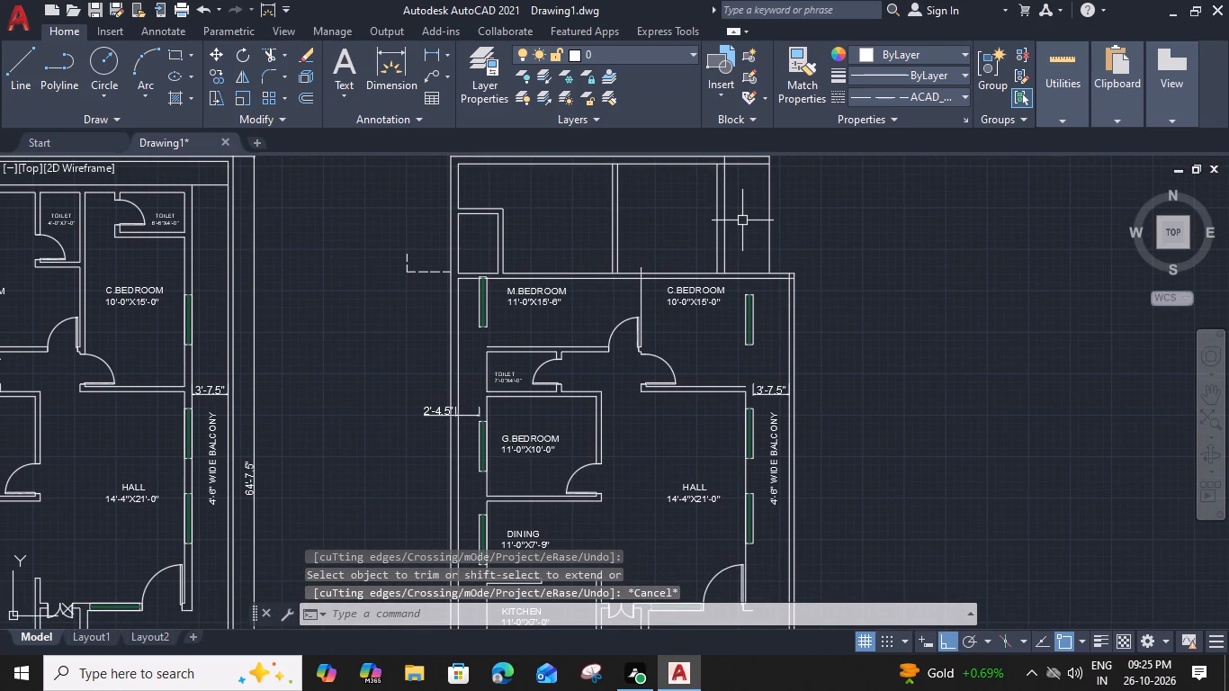
pyautogui.write('TR')
pyautogui.press('space')
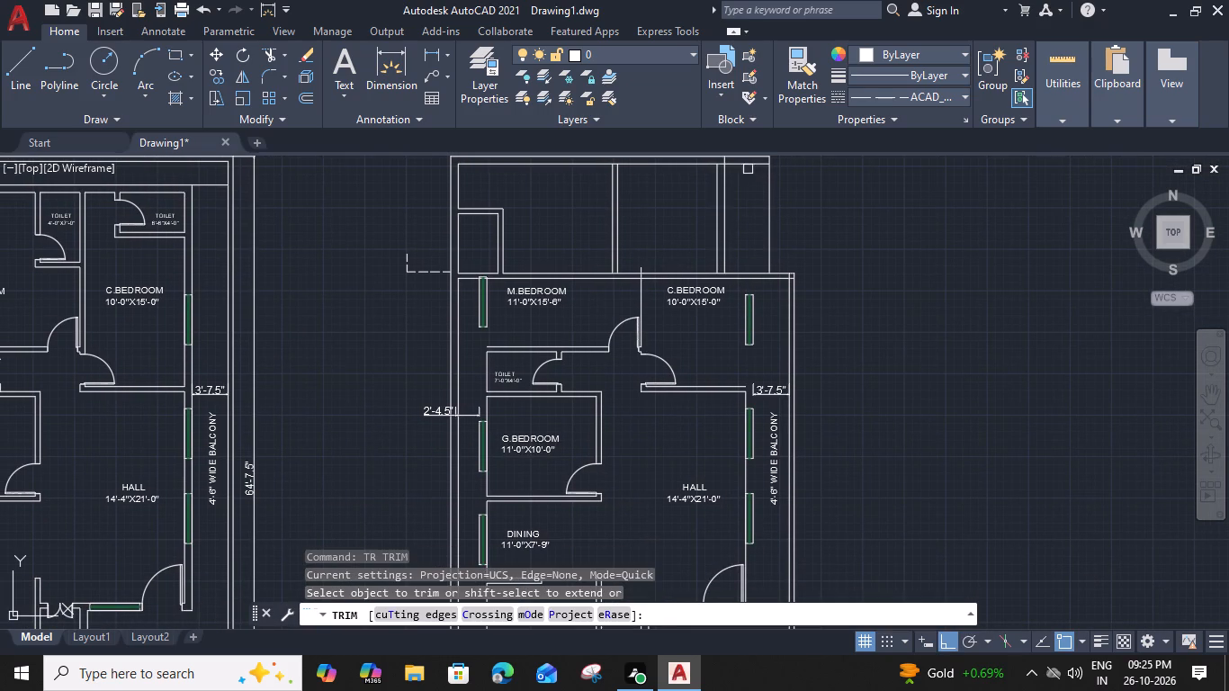
pyautogui.click(748, 165)
pyautogui.press('Escape')
pyautogui.write('TR')
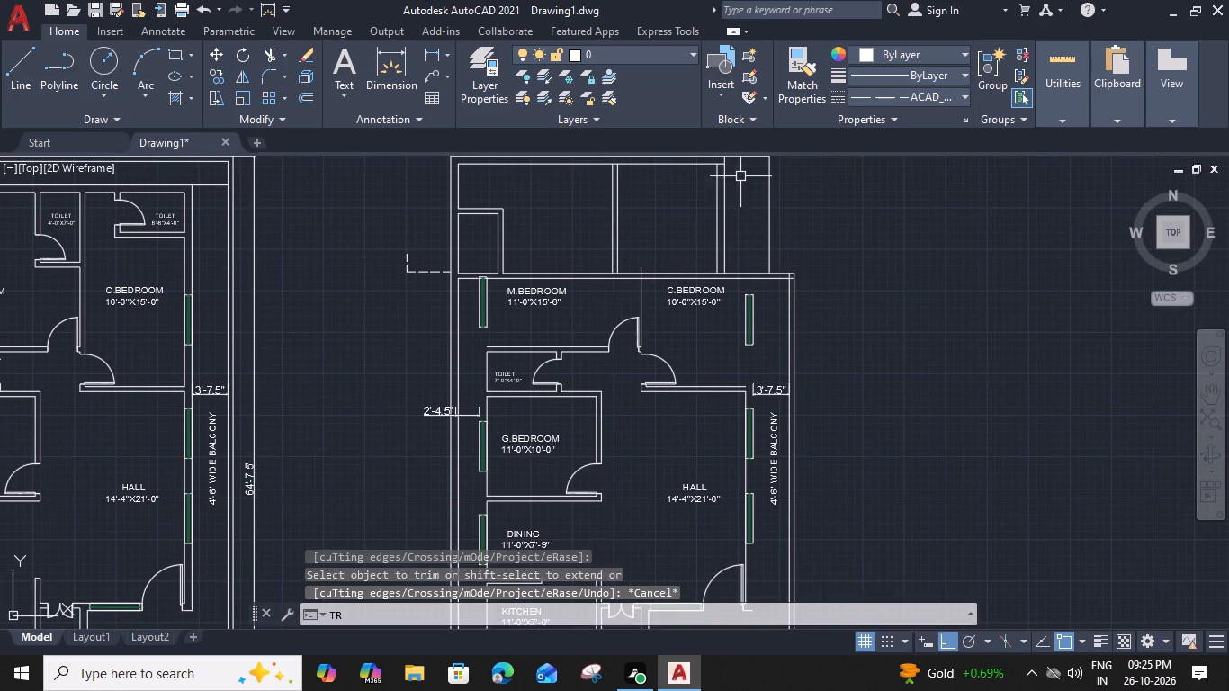
pyautogui.press('space')
pyautogui.scroll(1, 737, 175)
pyautogui.moveTo(735, 192); pyautogui.dragTo(733, 269, button='middle')
pyautogui.scroll(2, 704, 232)
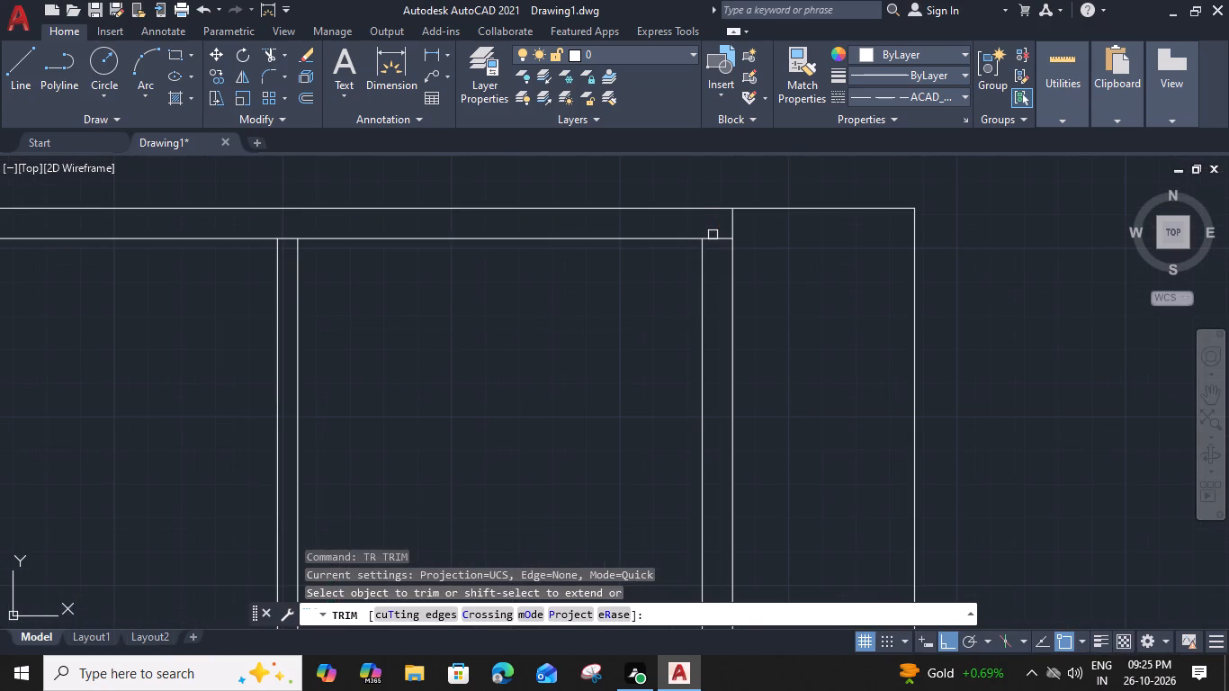
pyautogui.click(715, 236)
pyautogui.click(283, 240)
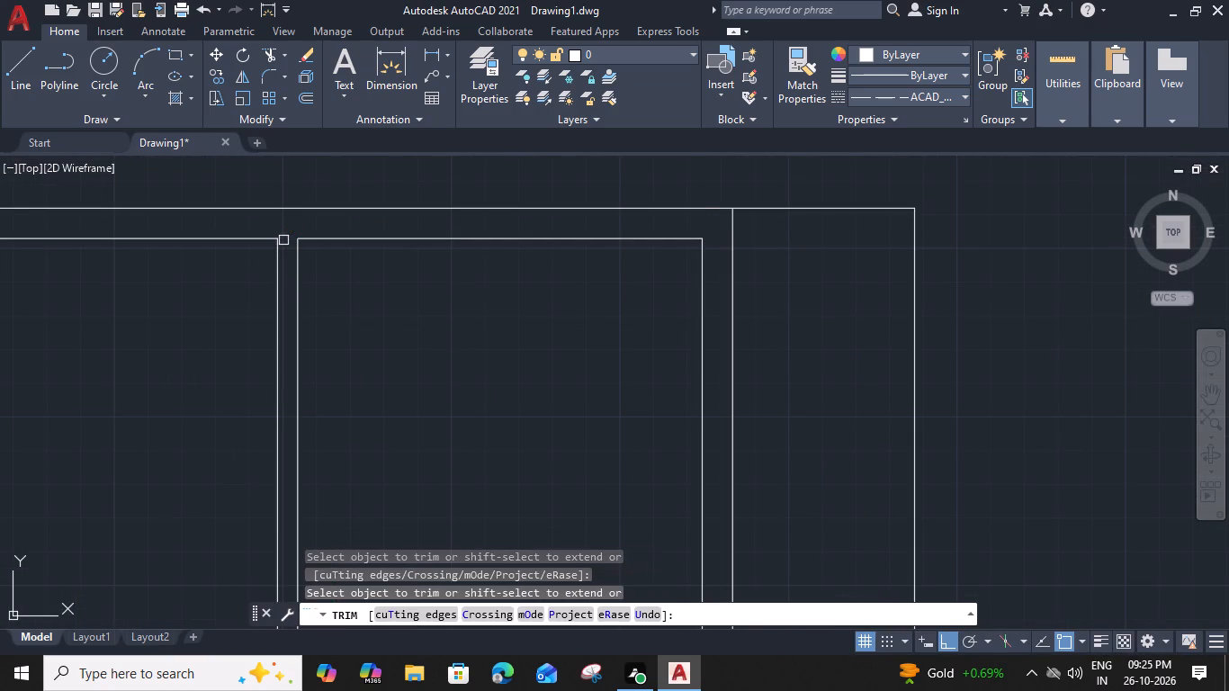
pyautogui.press('Escape')
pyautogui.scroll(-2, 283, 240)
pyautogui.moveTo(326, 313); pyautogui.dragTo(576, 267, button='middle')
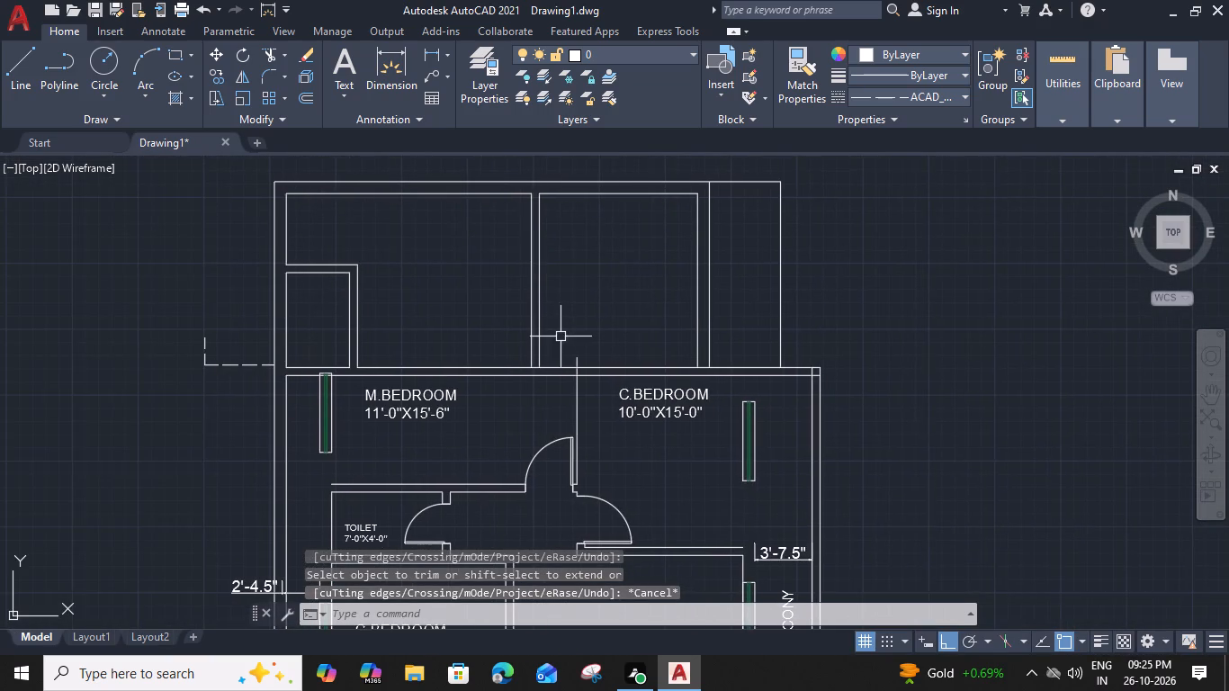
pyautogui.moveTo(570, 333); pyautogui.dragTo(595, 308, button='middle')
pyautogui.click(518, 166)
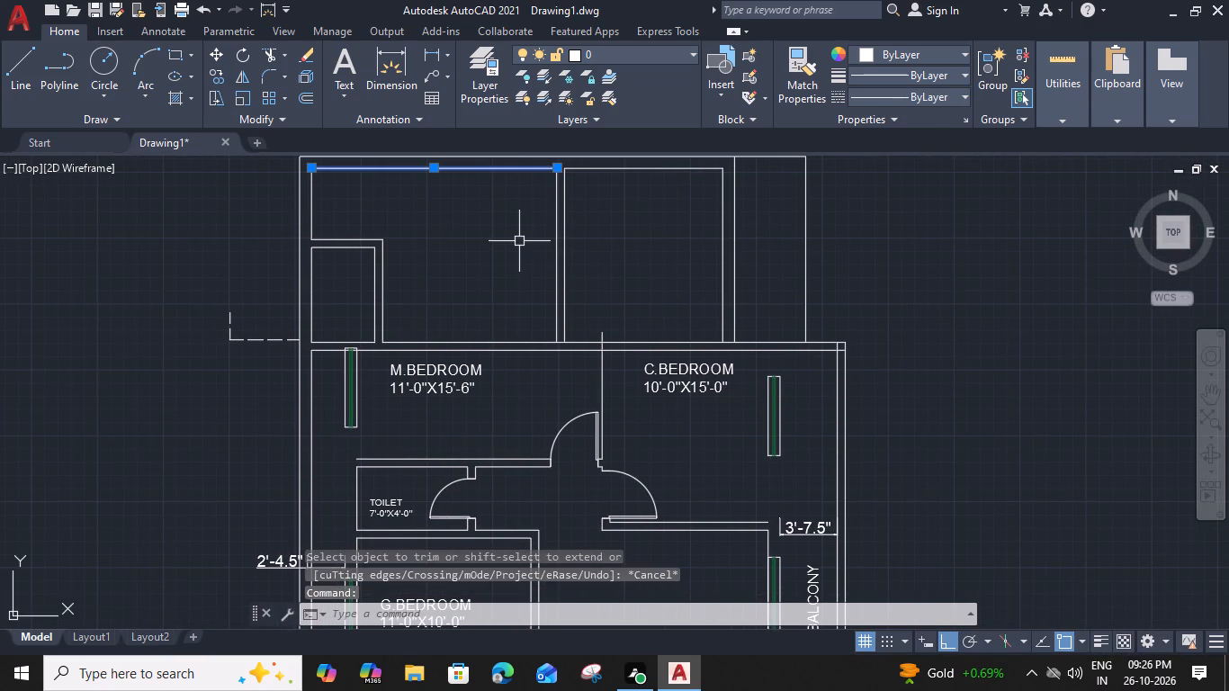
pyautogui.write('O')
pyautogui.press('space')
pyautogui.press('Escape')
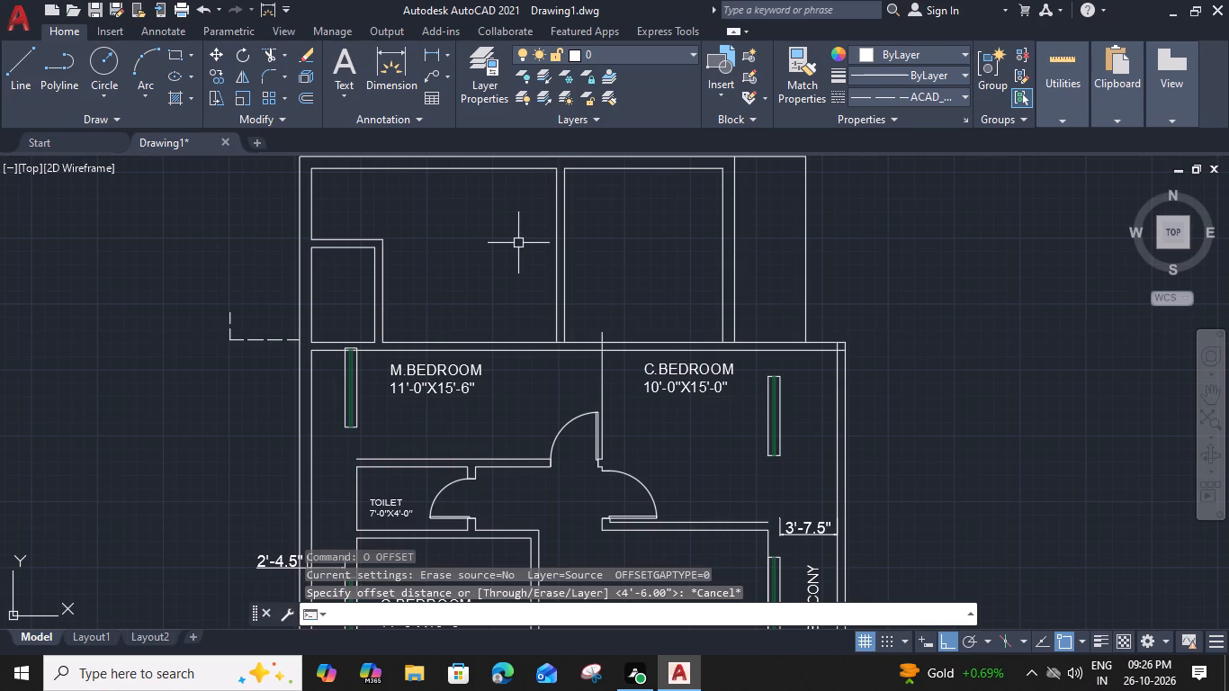
# Extend the second partition's east line to the horizontal wall's south line and trim the wall lines east of it, opening the adjoining room southward.
pyautogui.write('EX')
pyautogui.press('space')
pyautogui.click(567, 318)
pyautogui.click(641, 323)
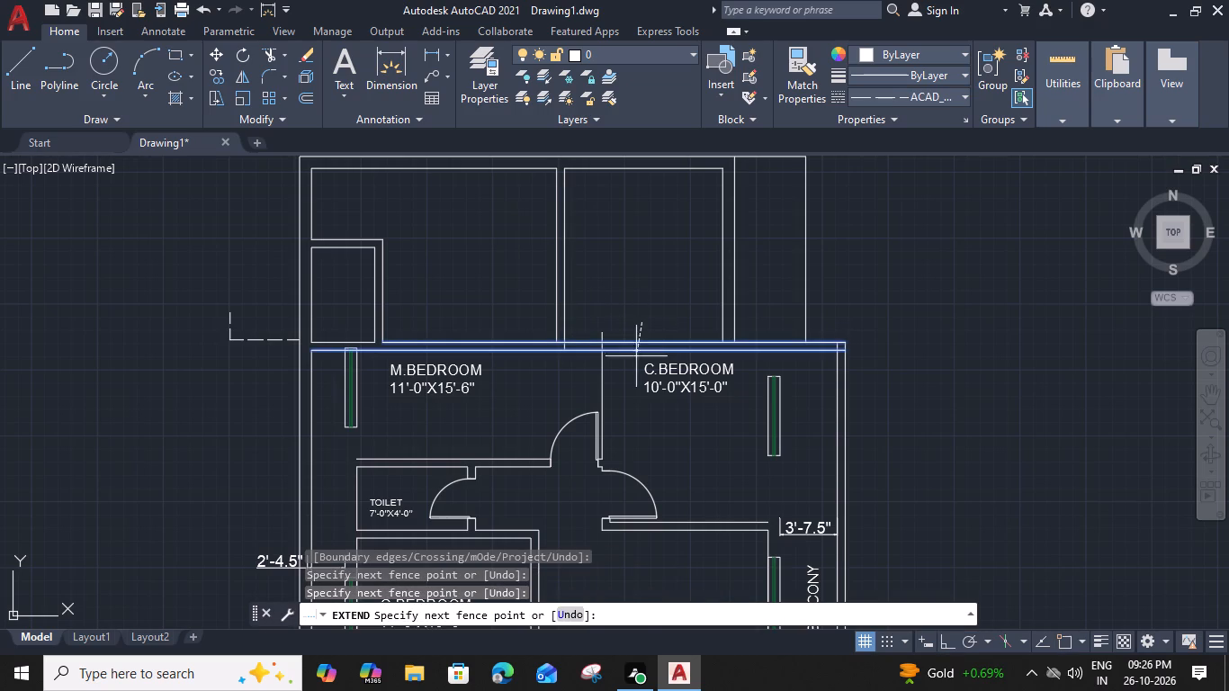
pyautogui.keyDown('shift'); pyautogui.click(632, 372); pyautogui.keyUp('shift')
pyautogui.keyDown('shift'); pyautogui.click(588, 333); pyautogui.keyUp('shift')
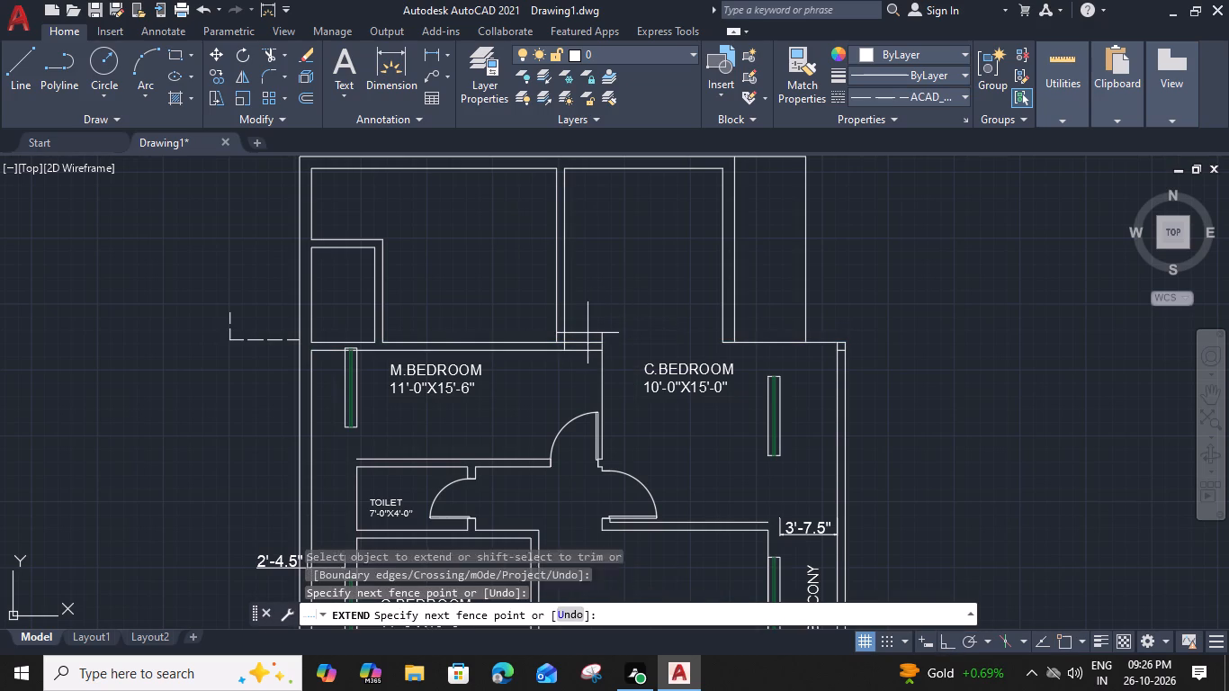
pyautogui.keyDown('shift'); pyautogui.click(578, 361); pyautogui.keyUp('shift')
pyautogui.press('Escape')
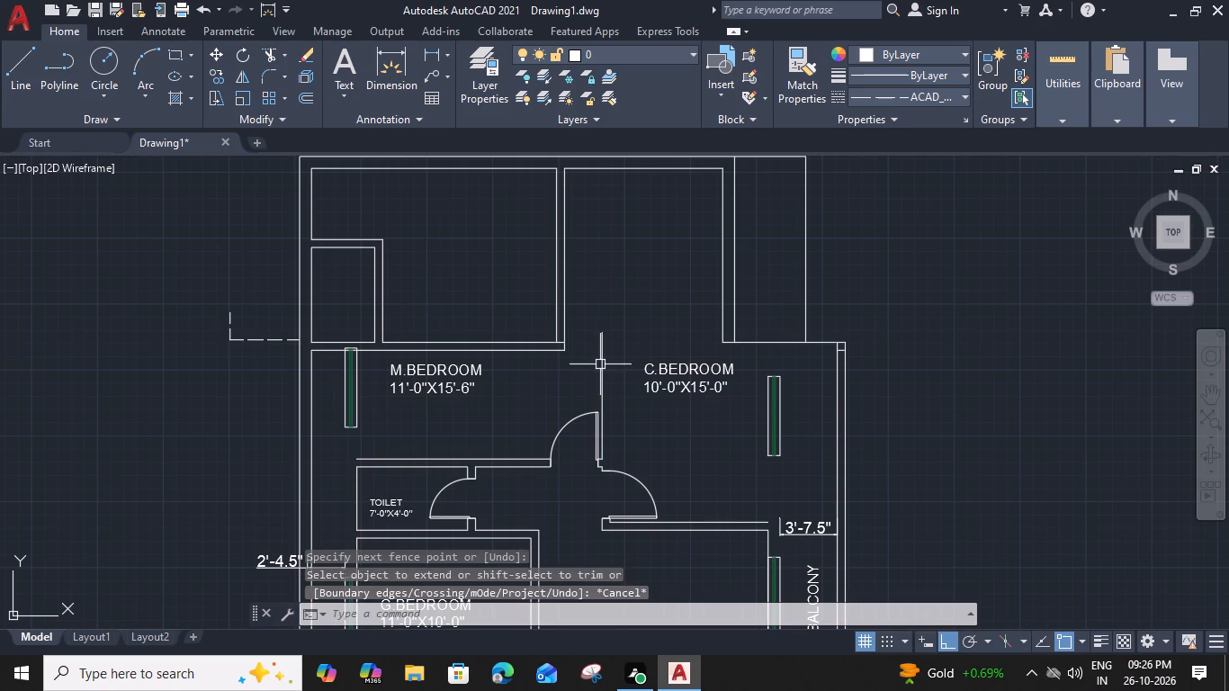
# Delete the leftover vertical wall line between the M.BEDROOM and C.BEDROOM labels.
pyautogui.click(600, 364)
pyautogui.press('Delete')
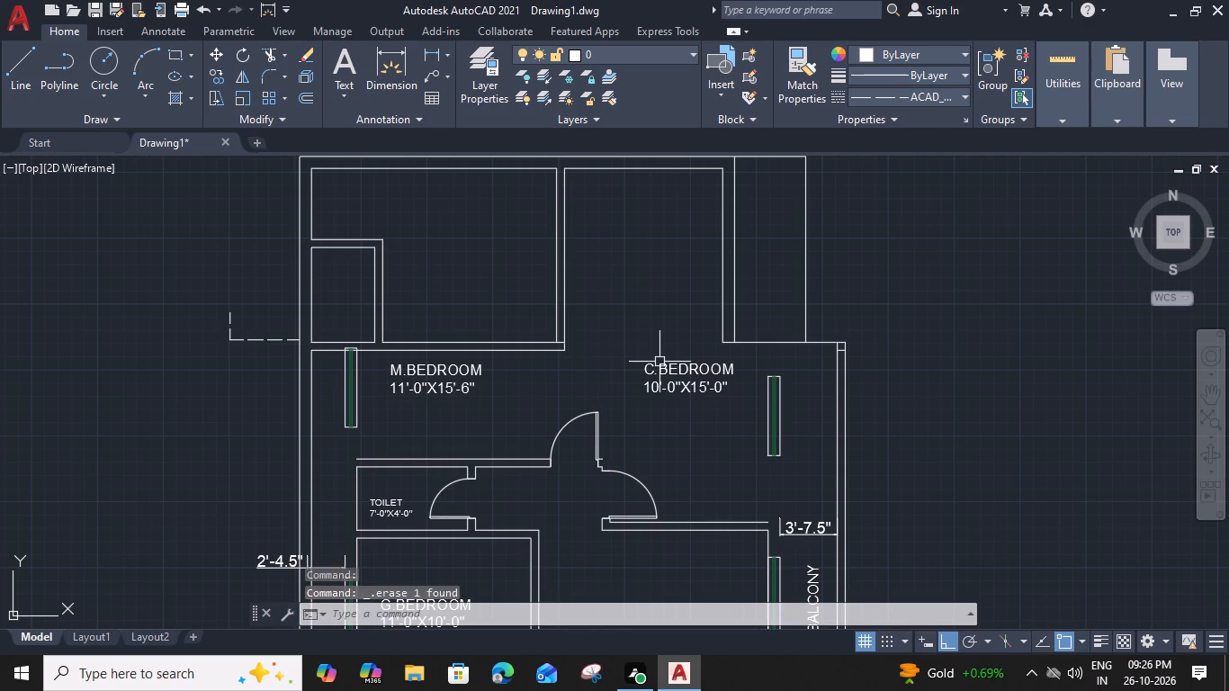
# Delete the old C.BEDROOM and M.BEDROOM room labels.
pyautogui.click(666, 363)
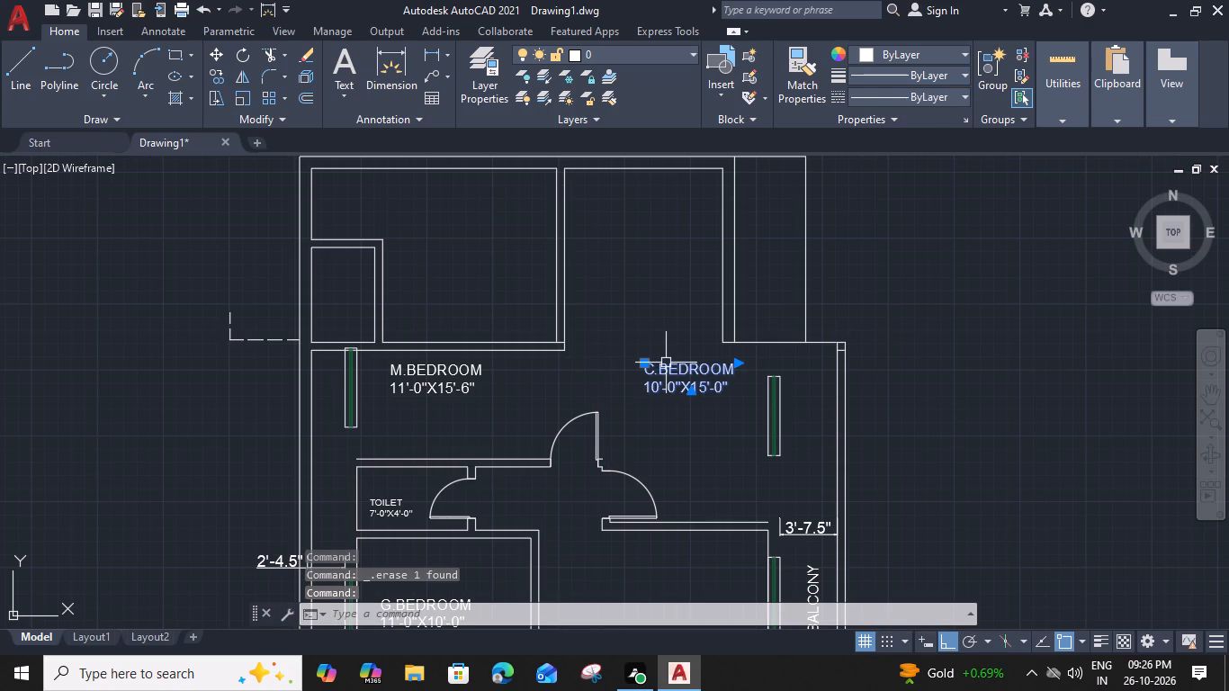
pyautogui.press('Delete')
pyautogui.click(482, 366)
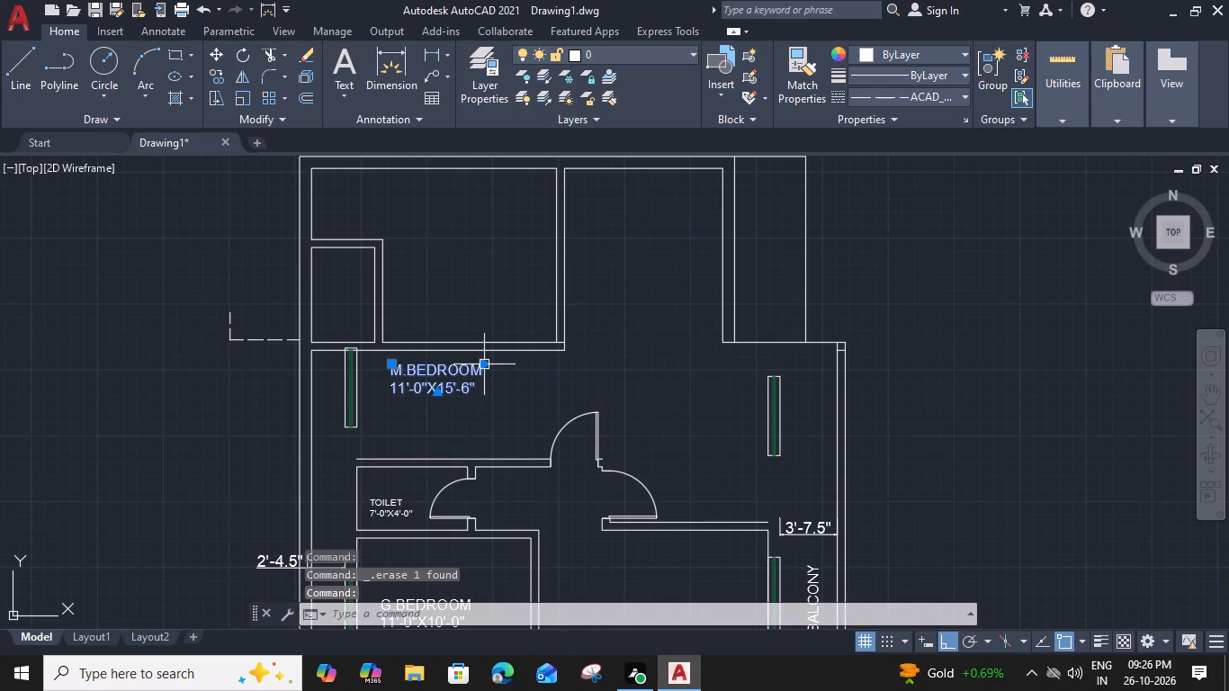
pyautogui.press('Delete')
# Rotate the window symbol near the west wall, south of the horizontal wall, 90 degrees about its southeast corner.
pyautogui.click(399, 393)
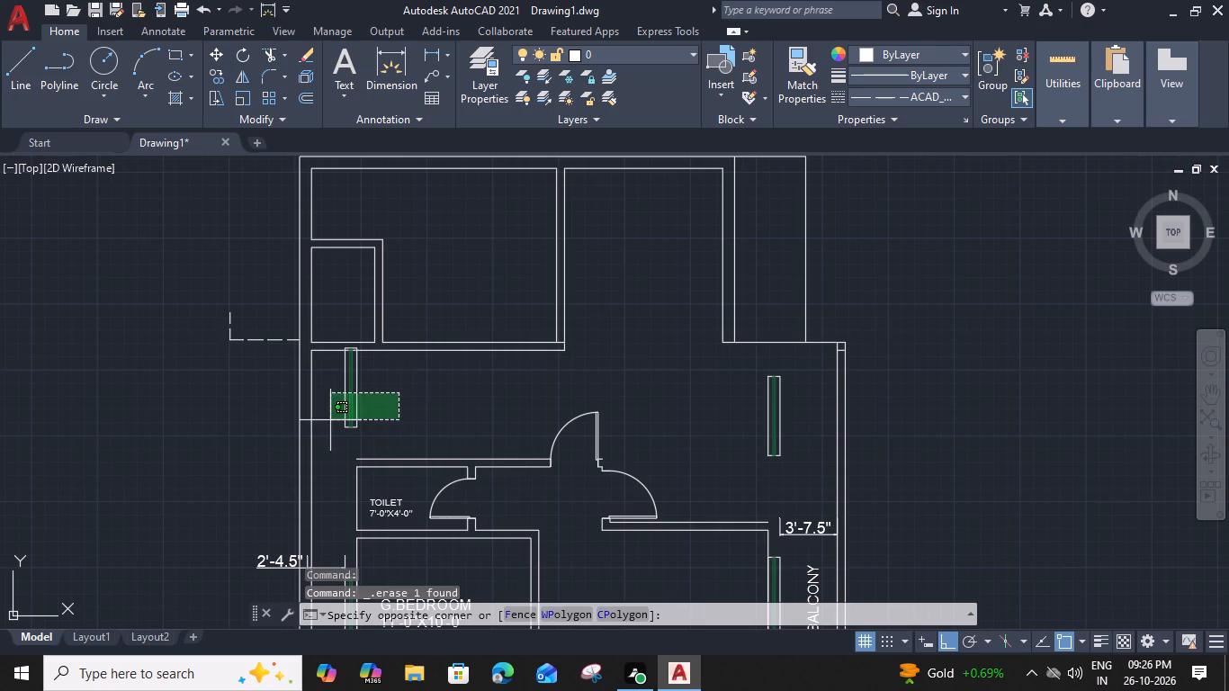
pyautogui.click(327, 422)
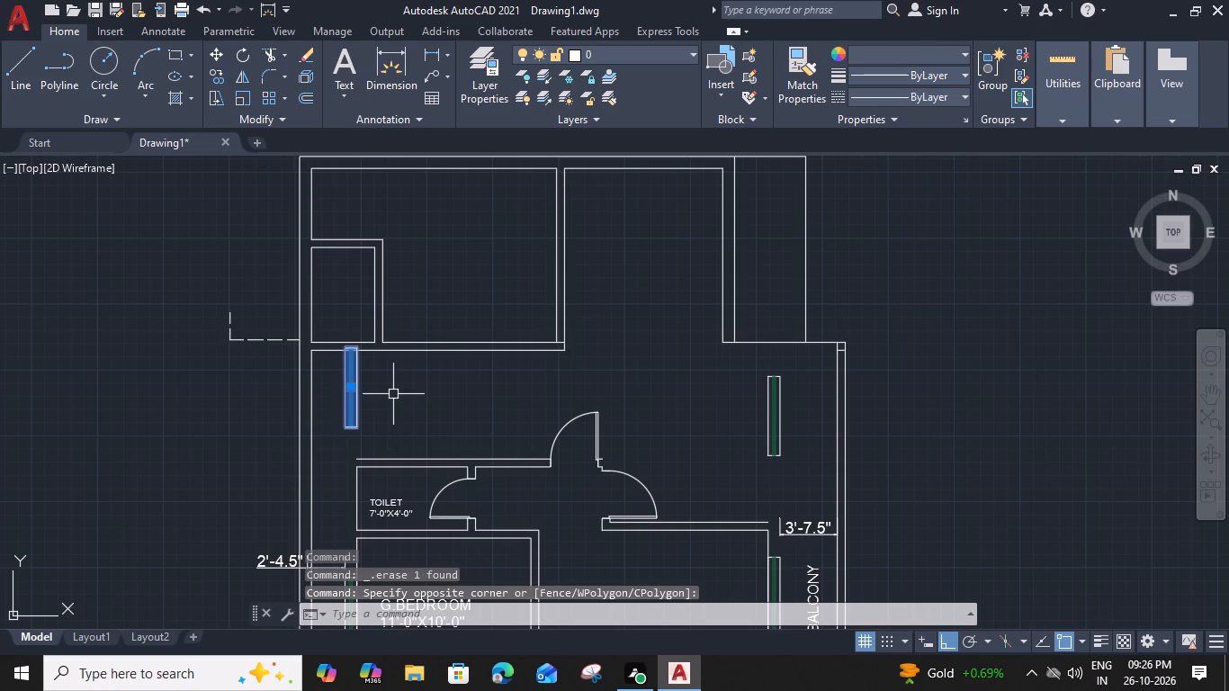
pyautogui.write('RO')
pyautogui.press('space')
pyautogui.click(361, 430)
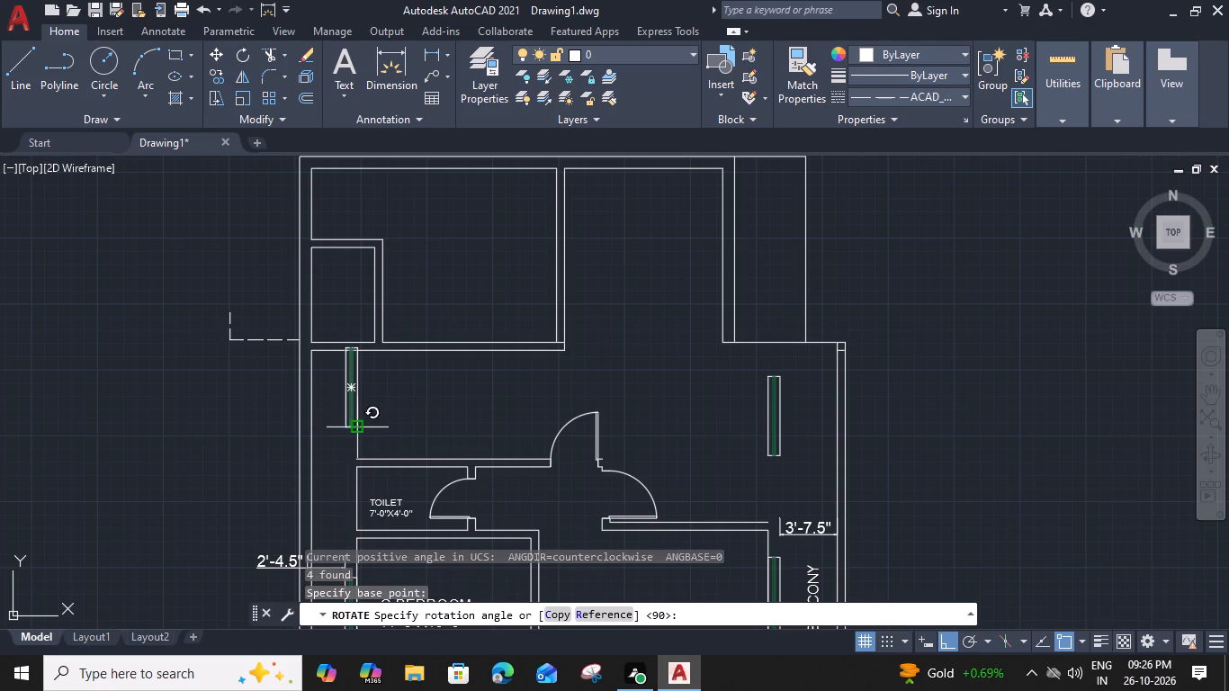
pyautogui.scroll(3, 352, 409)
pyautogui.click(372, 435)
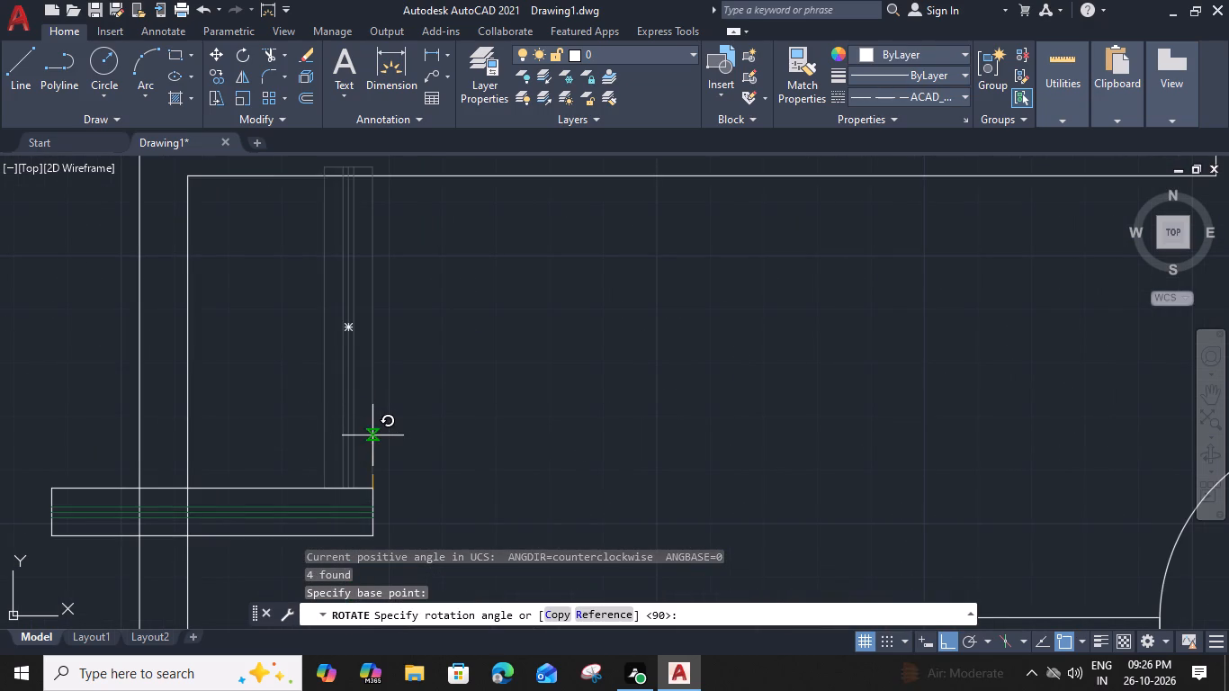
# Move the rotated window symbol into the north wall of the northwest room.
pyautogui.click(407, 468)
pyautogui.click(346, 539)
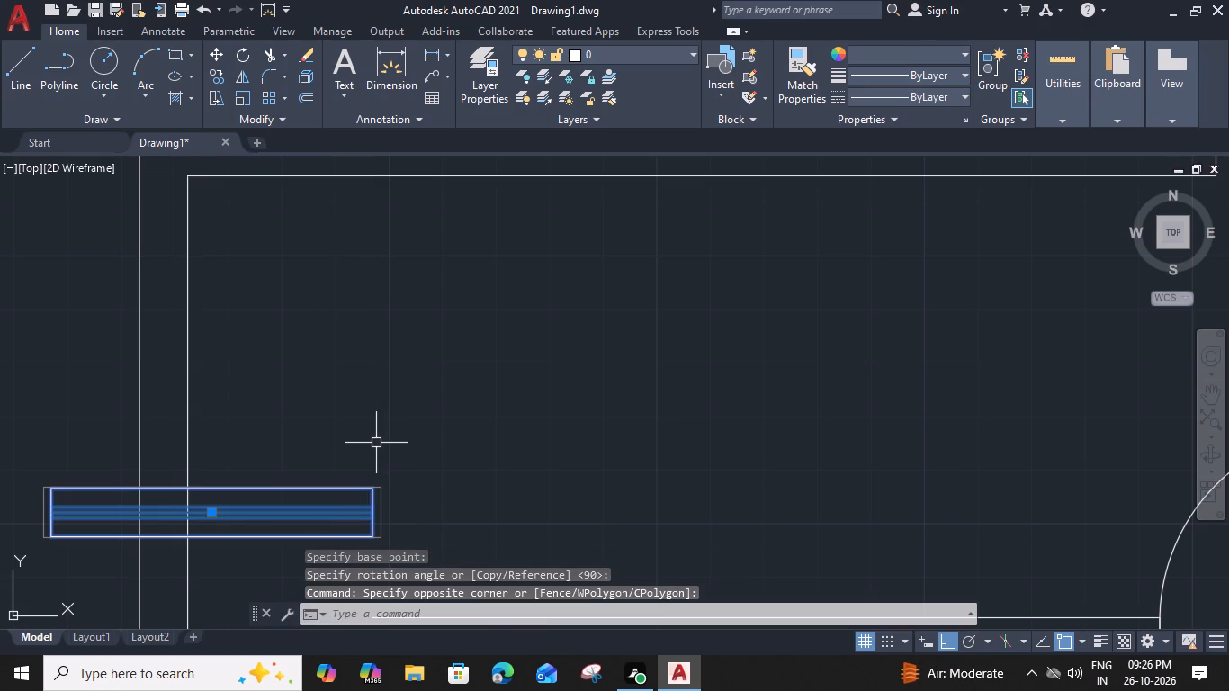
pyautogui.write('M')
pyautogui.press('space')
pyautogui.moveTo(335, 453); pyautogui.dragTo(546, 398, button='middle')
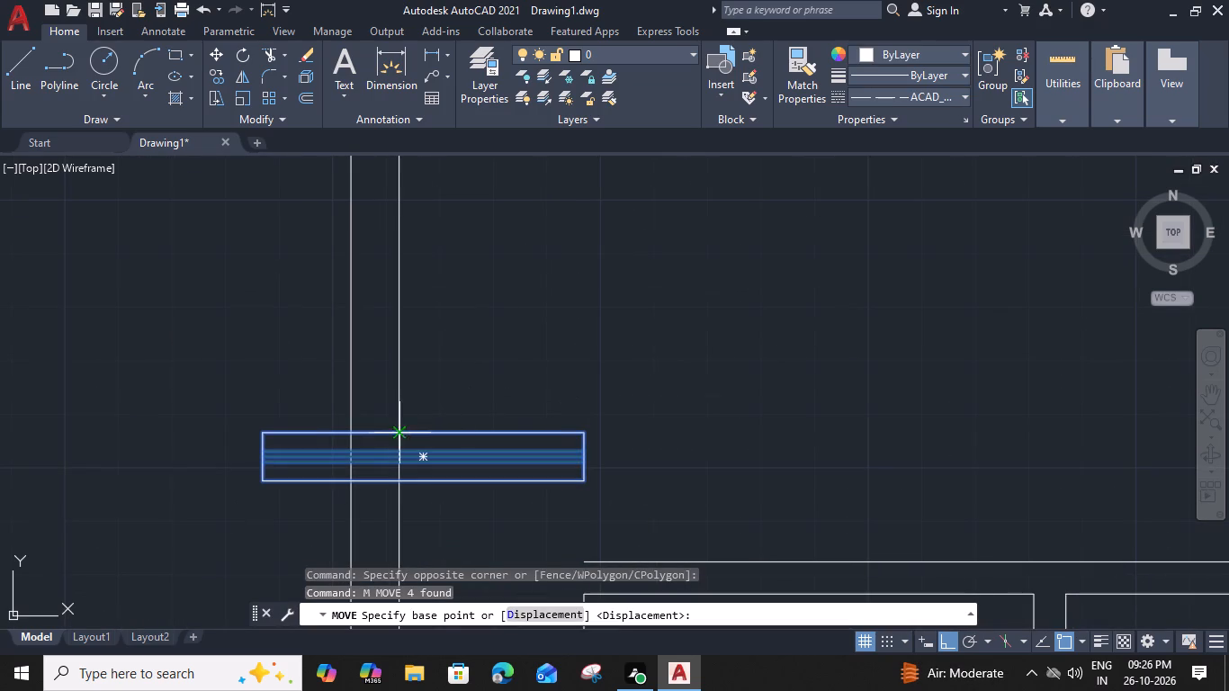
pyautogui.click(423, 434)
pyautogui.scroll(-2, 421, 433)
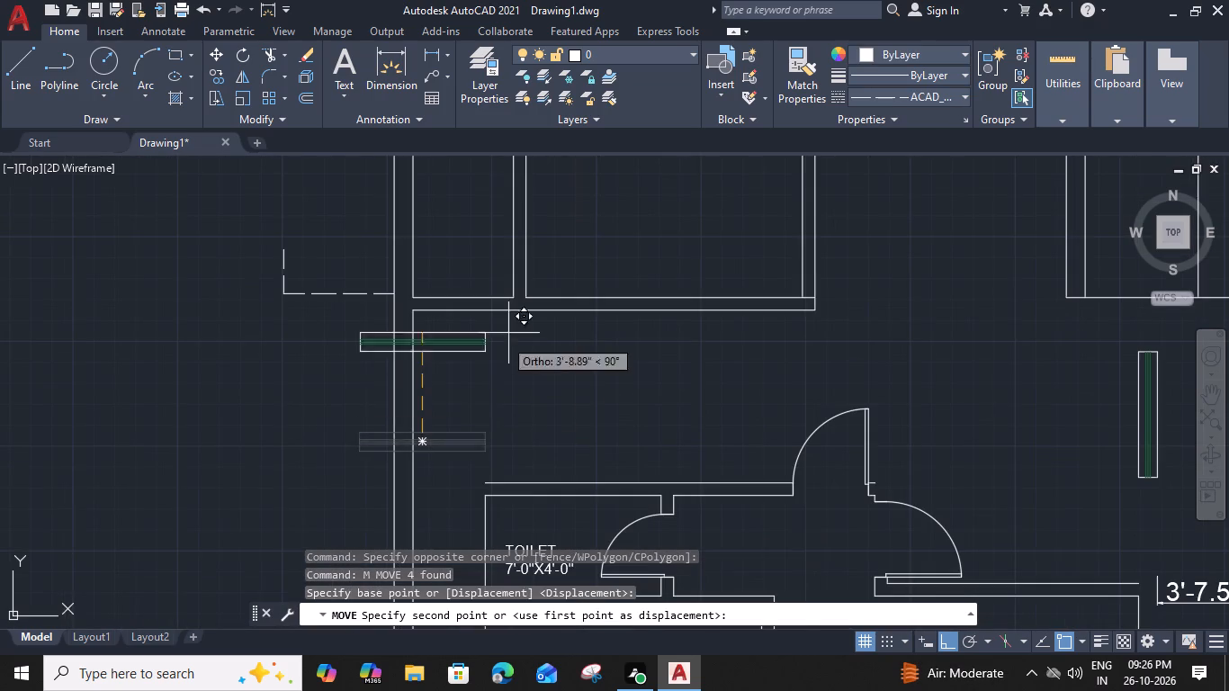
pyautogui.moveTo(558, 279); pyautogui.dragTo(471, 516, button='middle')
pyautogui.click(595, 242)
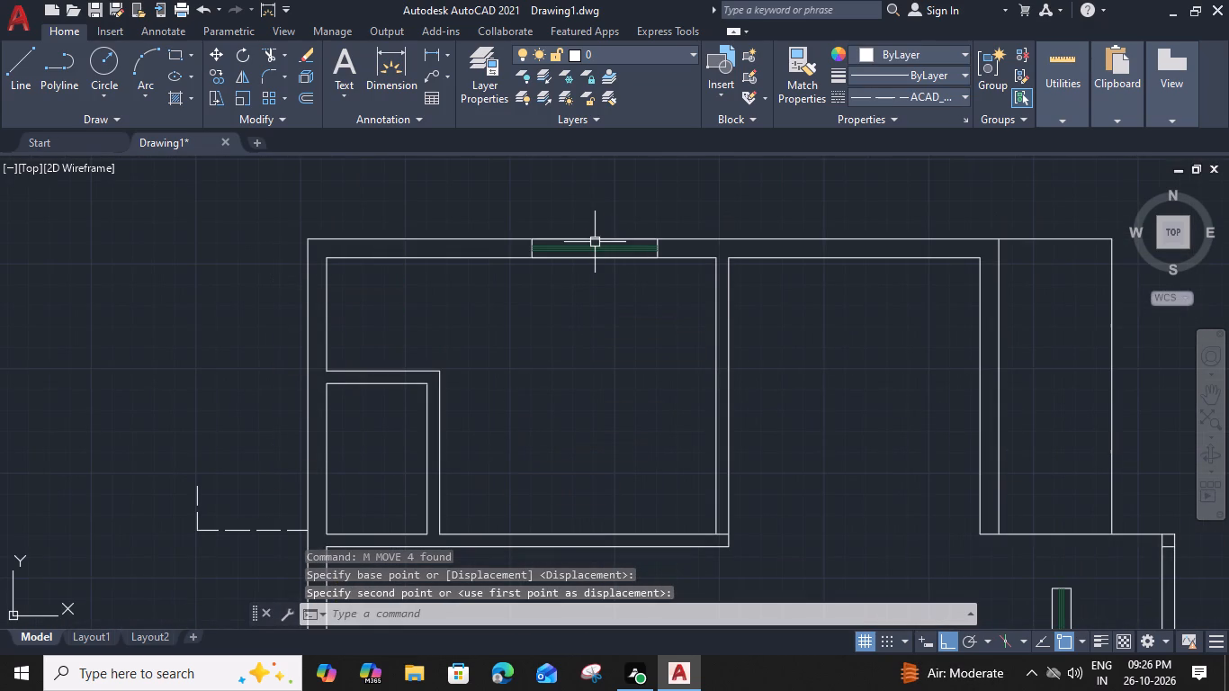
# Copy the north wall window to the centre of the adjoining room's north wall.
pyautogui.moveTo(599, 349); pyautogui.dragTo(514, 347, button='middle')
pyautogui.click(534, 243)
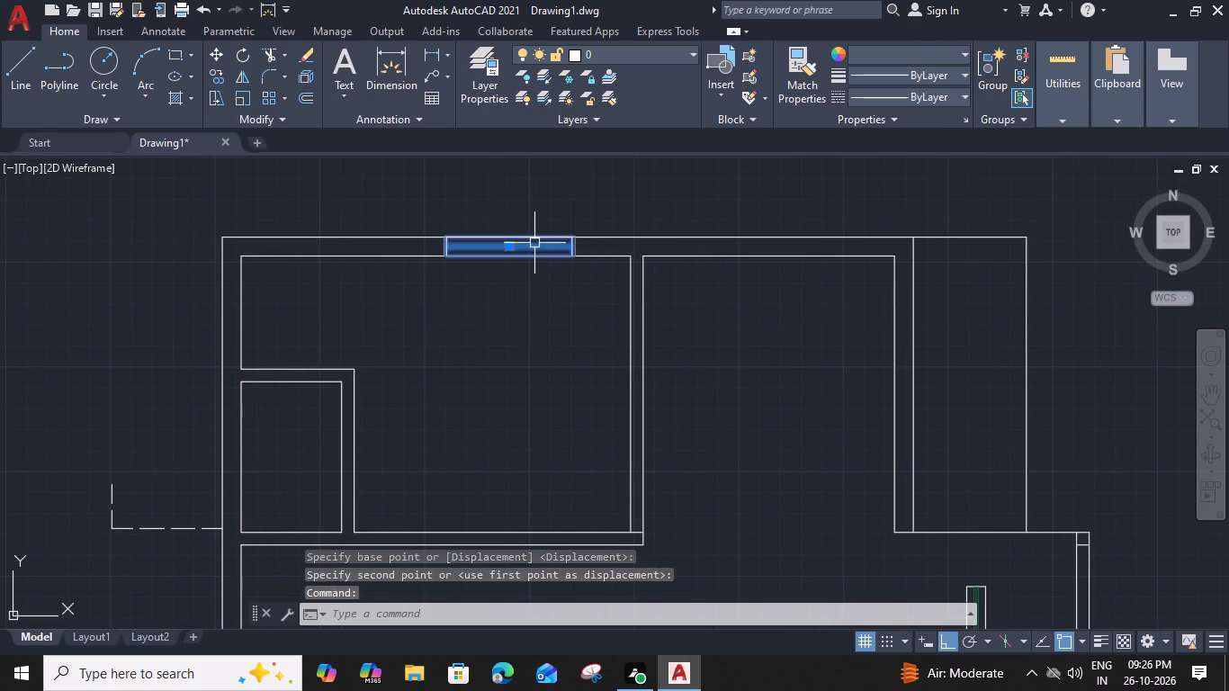
pyautogui.write('CO')
pyautogui.press('space')
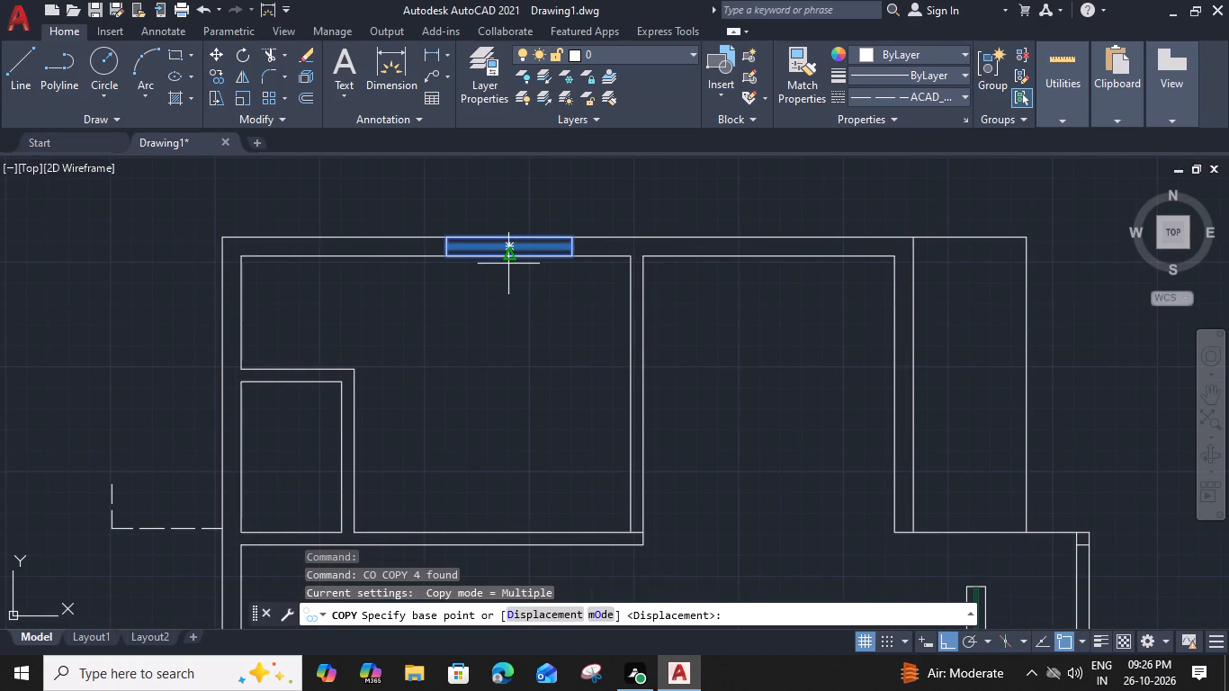
pyautogui.click(508, 260)
pyautogui.click(776, 260)
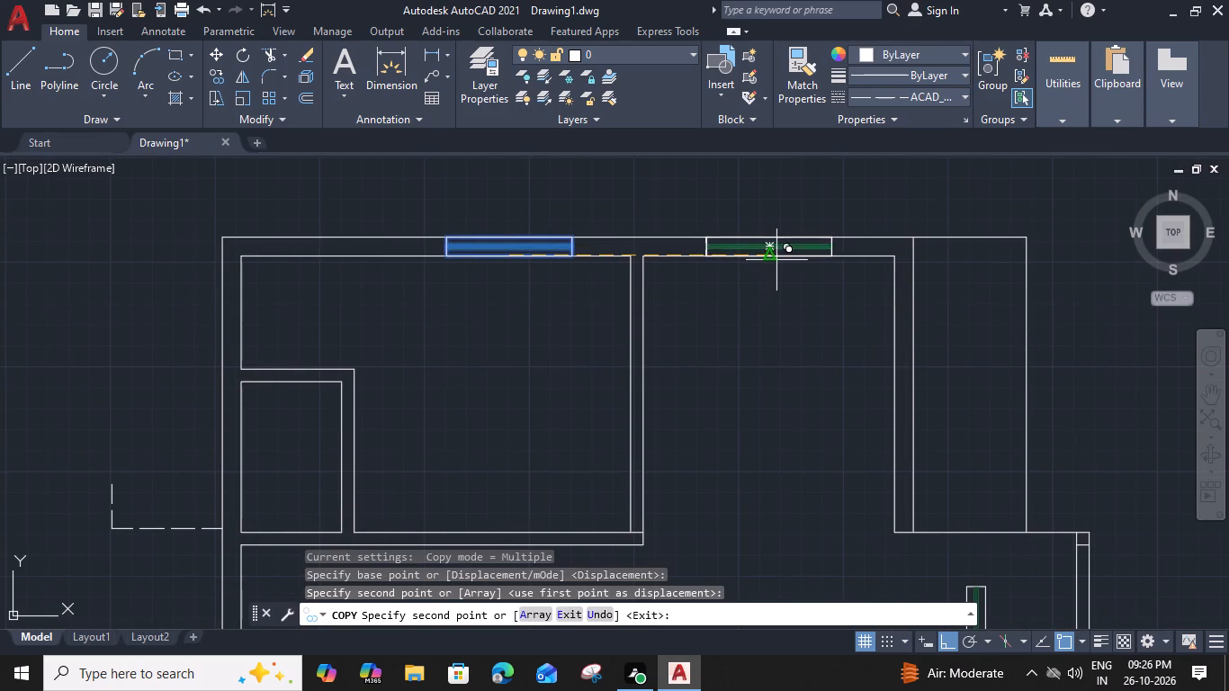
pyautogui.press('Escape')
# Trim the horizontal wall's north line between the paired lines of the partition dividing the two north rooms.
pyautogui.scroll(-2, 754, 328)
pyautogui.moveTo(730, 407); pyautogui.dragTo(736, 290, button='middle')
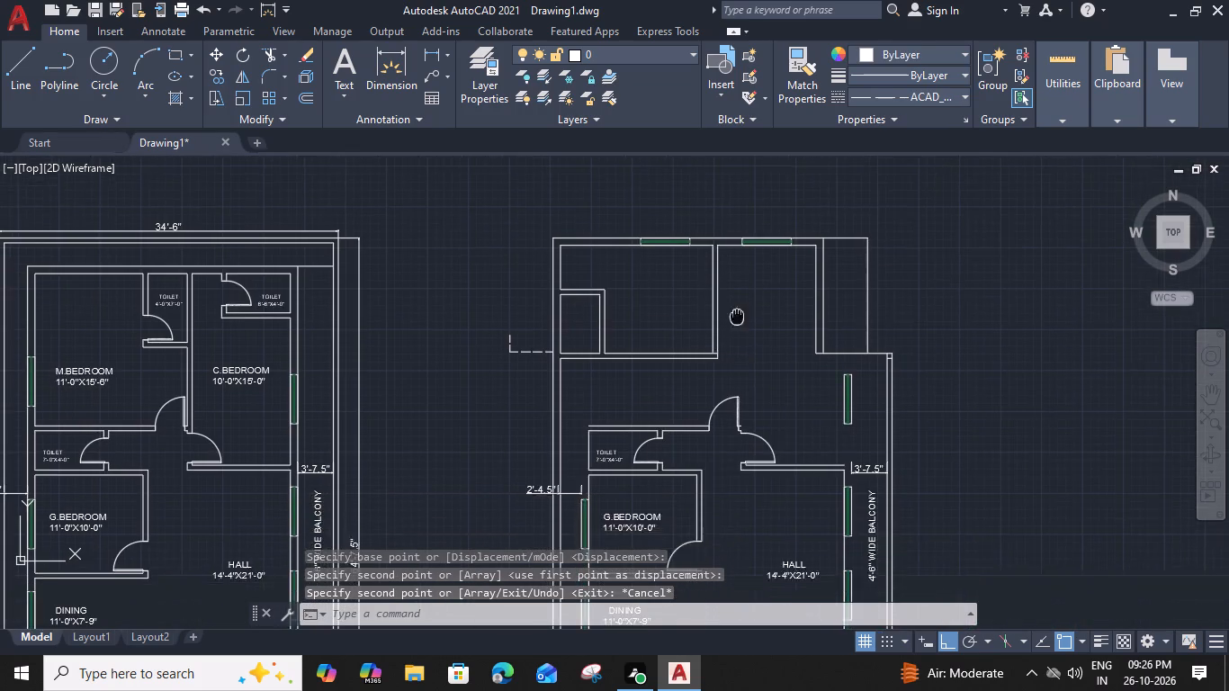
pyautogui.moveTo(736, 290); pyautogui.dragTo(731, 271, button='middle')
pyautogui.scroll(2, 701, 301)
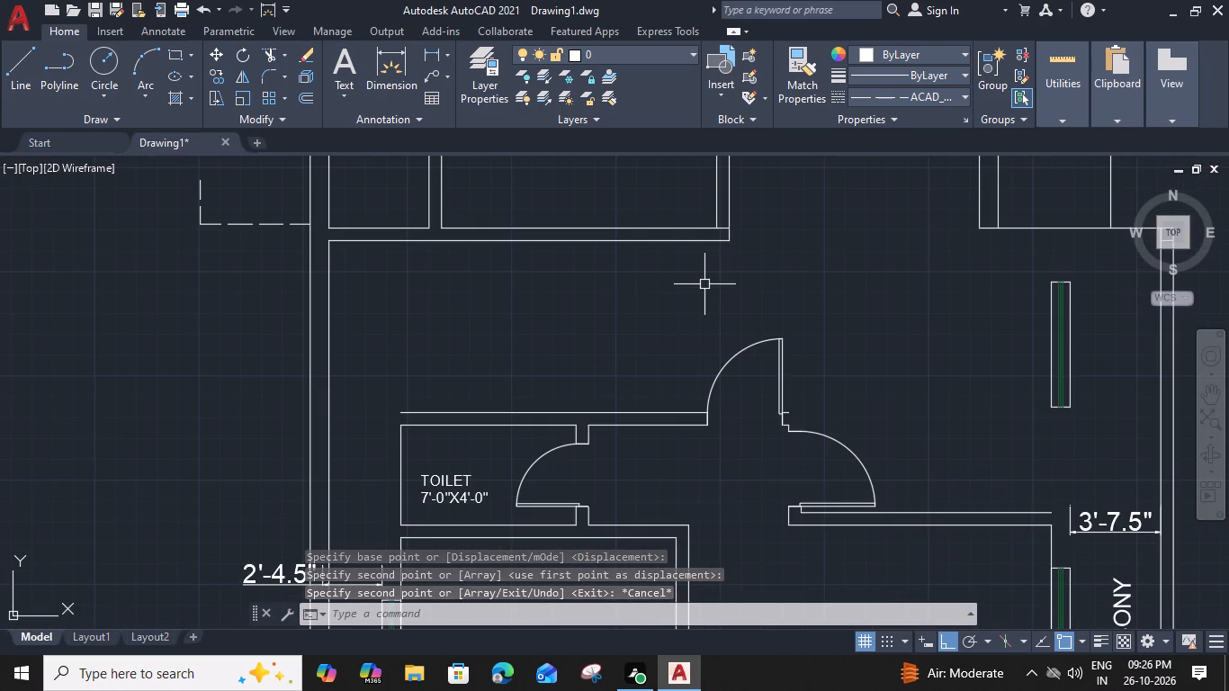
pyautogui.write('TR')
pyautogui.press('space')
pyautogui.scroll(1, 722, 227)
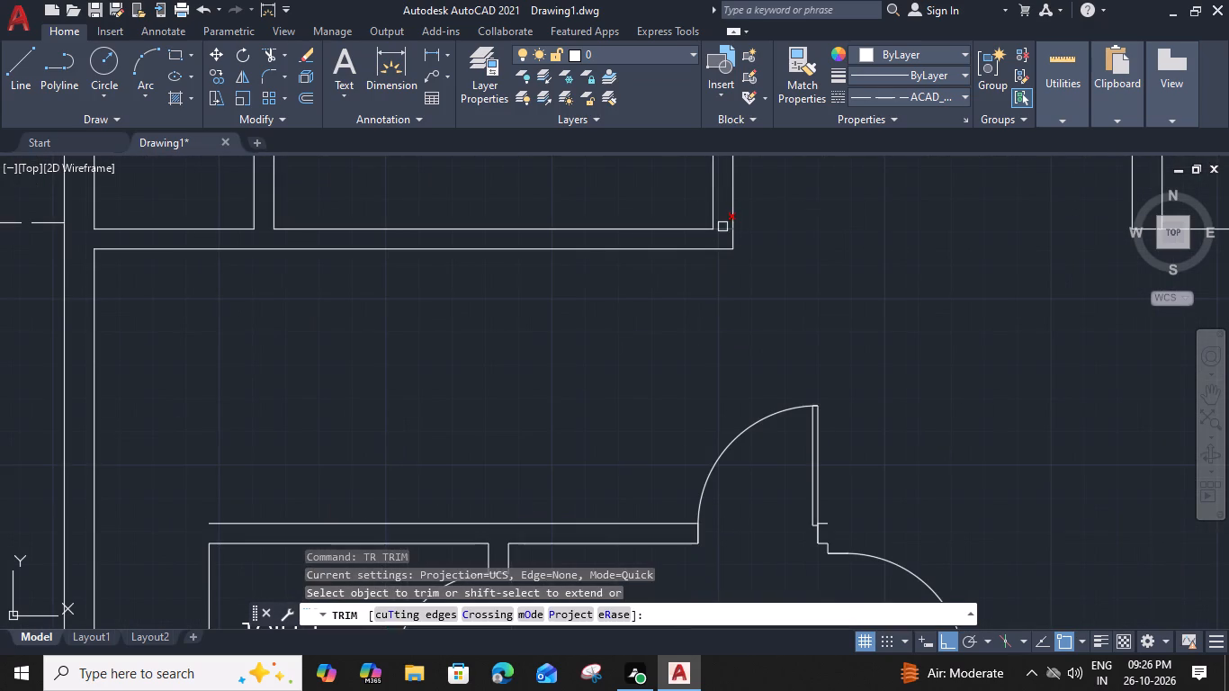
pyautogui.click(722, 227)
pyautogui.press('Escape')
# Offset the horizontal wall's south line 6' to the south.
pyautogui.scroll(-1, 722, 227)
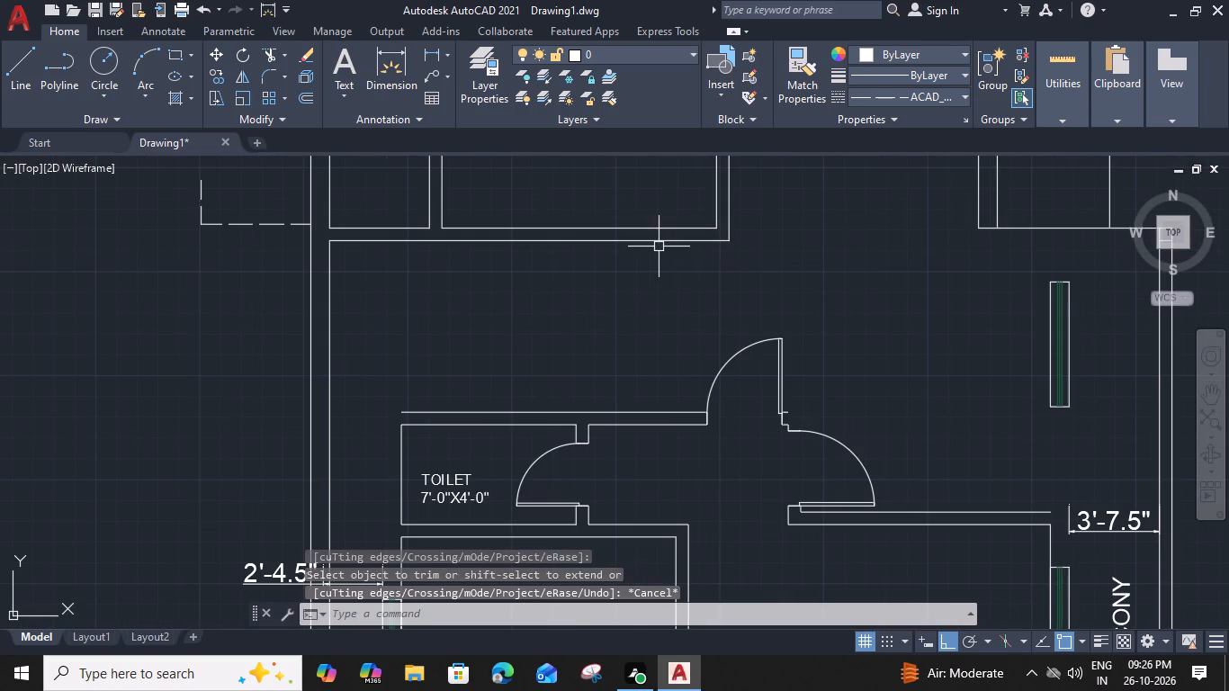
pyautogui.click(659, 246)
pyautogui.click(607, 235)
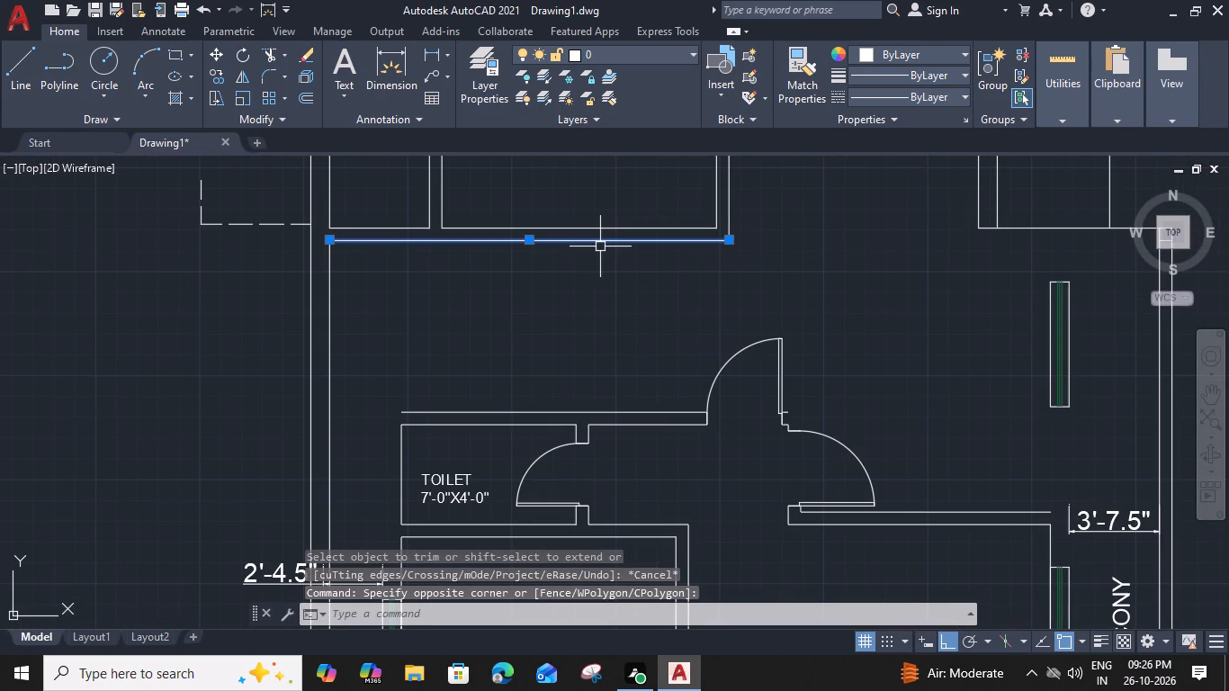
pyautogui.write('O')
pyautogui.press('space')
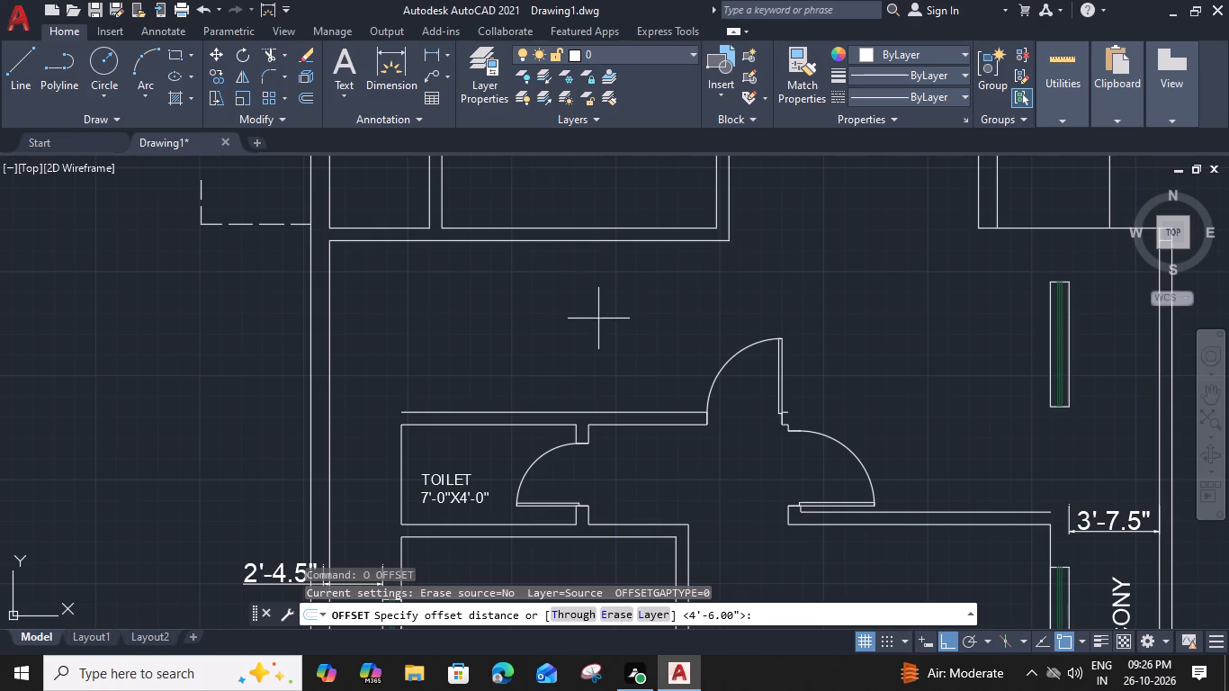
pyautogui.moveTo(599, 319); pyautogui.dragTo(577, 306, button='middle')
pyautogui.write("6'")
pyautogui.press('space')
pyautogui.click(574, 345)
pyautogui.press('Escape')
# Delete the old toilet's door and its north, east and south wall lines, including G.BEDROOM's north wall line.
pyautogui.moveTo(575, 345); pyautogui.dragTo(562, 280, button='middle')
pyautogui.click(611, 322)
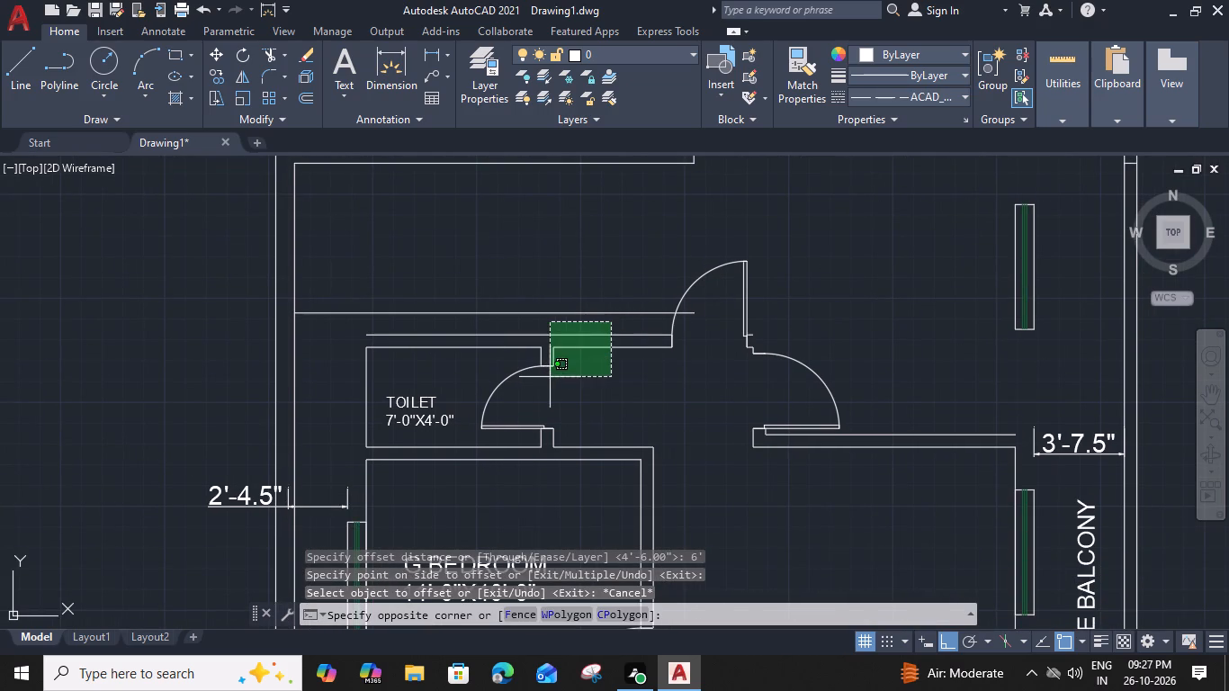
pyautogui.click(549, 377)
pyautogui.press('Delete')
pyautogui.moveTo(575, 339); pyautogui.dragTo(552, 352)
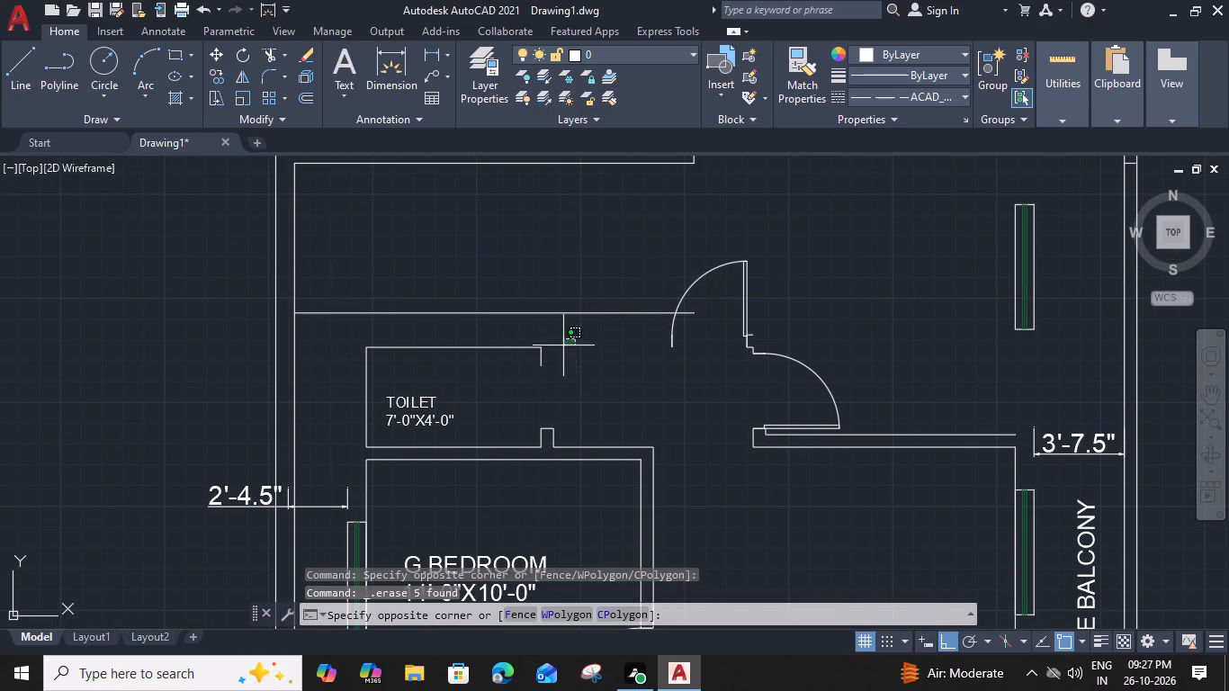
pyautogui.click(484, 462)
pyautogui.press('Delete')
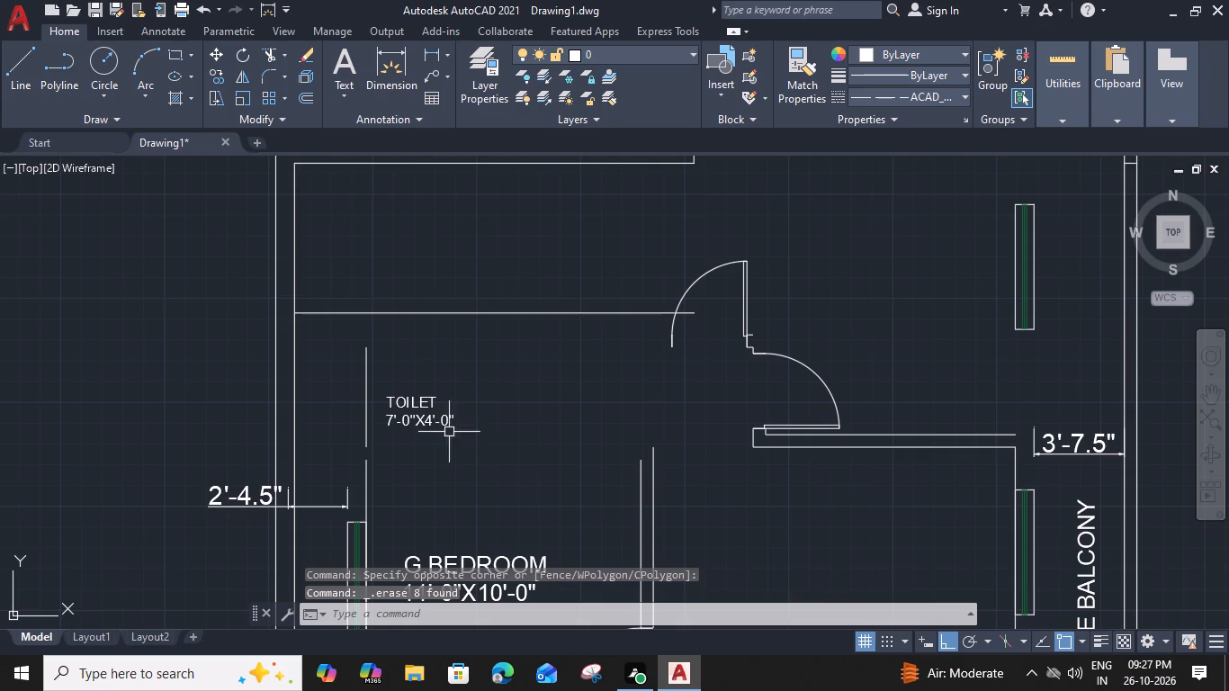
# Offset the new horizontal line 6" to the south to form the wall's thickness.
pyautogui.click(350, 308)
pyautogui.click(339, 326)
pyautogui.write('O 6"')
pyautogui.press('Return')
pyautogui.click(336, 348)
pyautogui.press('Escape')
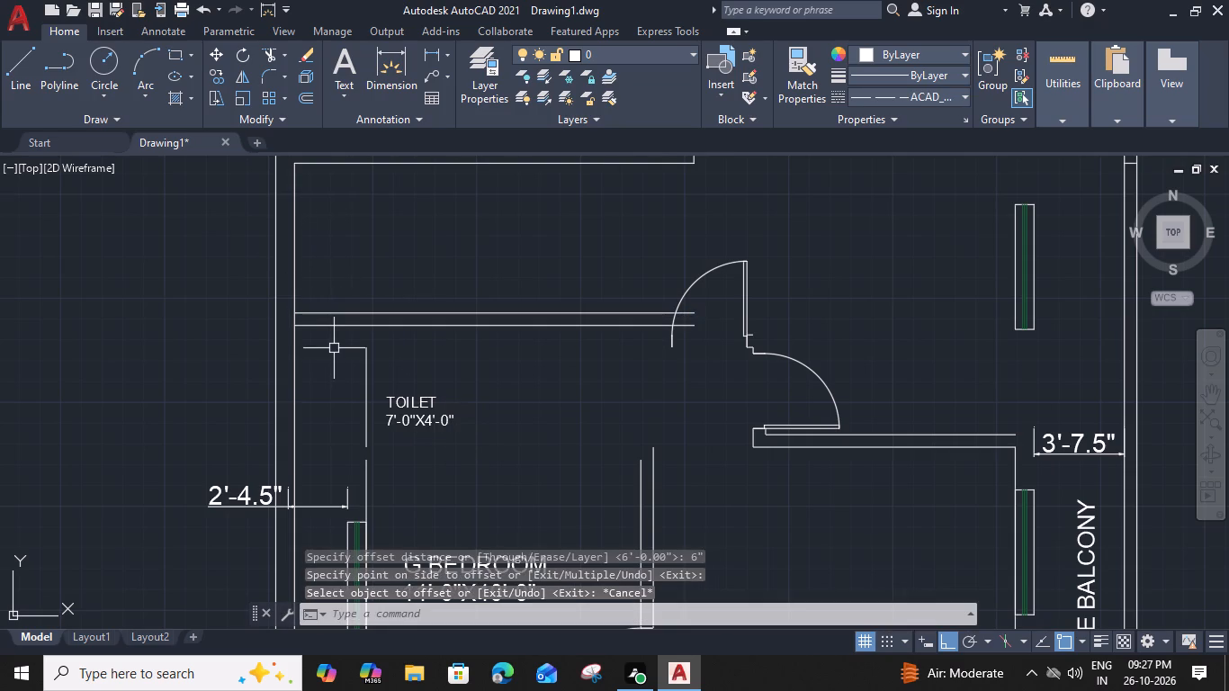
# Trim the west wall's inner line between the paired lines of the new 6" wall.
pyautogui.press('t')
pyautogui.press('r')
pyautogui.press('space')
pyautogui.scroll(1, 281, 308)
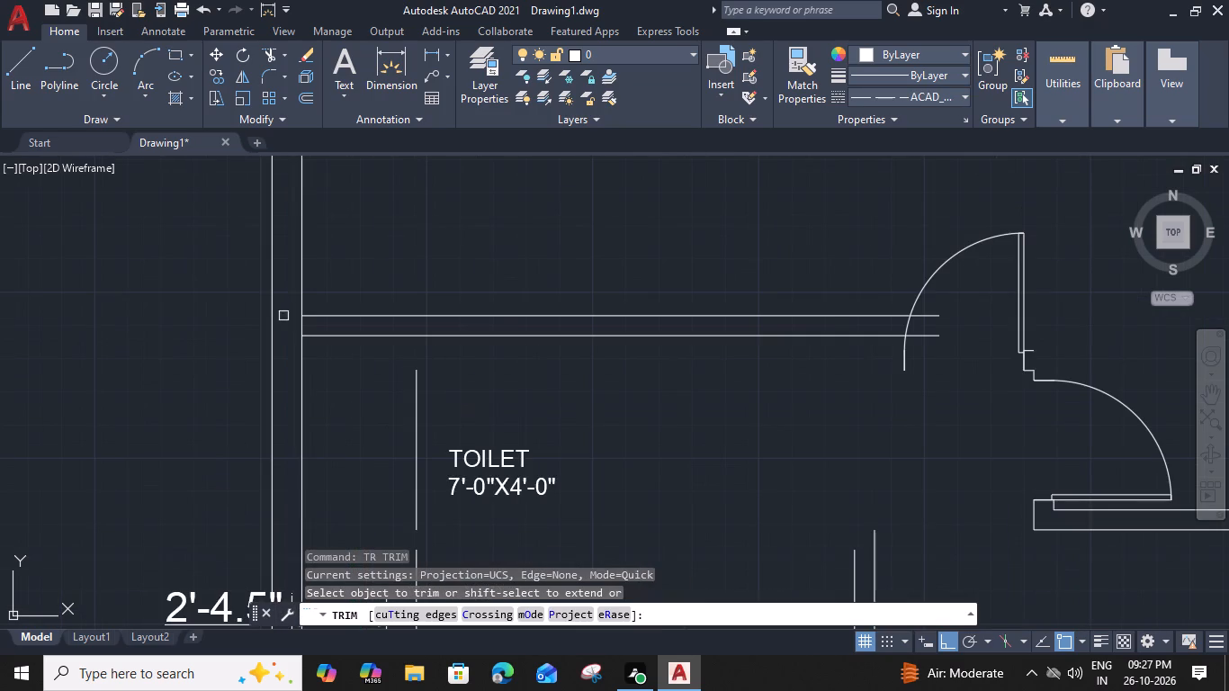
pyautogui.click(301, 326)
pyautogui.press('Escape')
# Extend the facing lines of the two horizontal walls to the outer west line and delete the inner wall line between them.
pyautogui.scroll(-2, 305, 258)
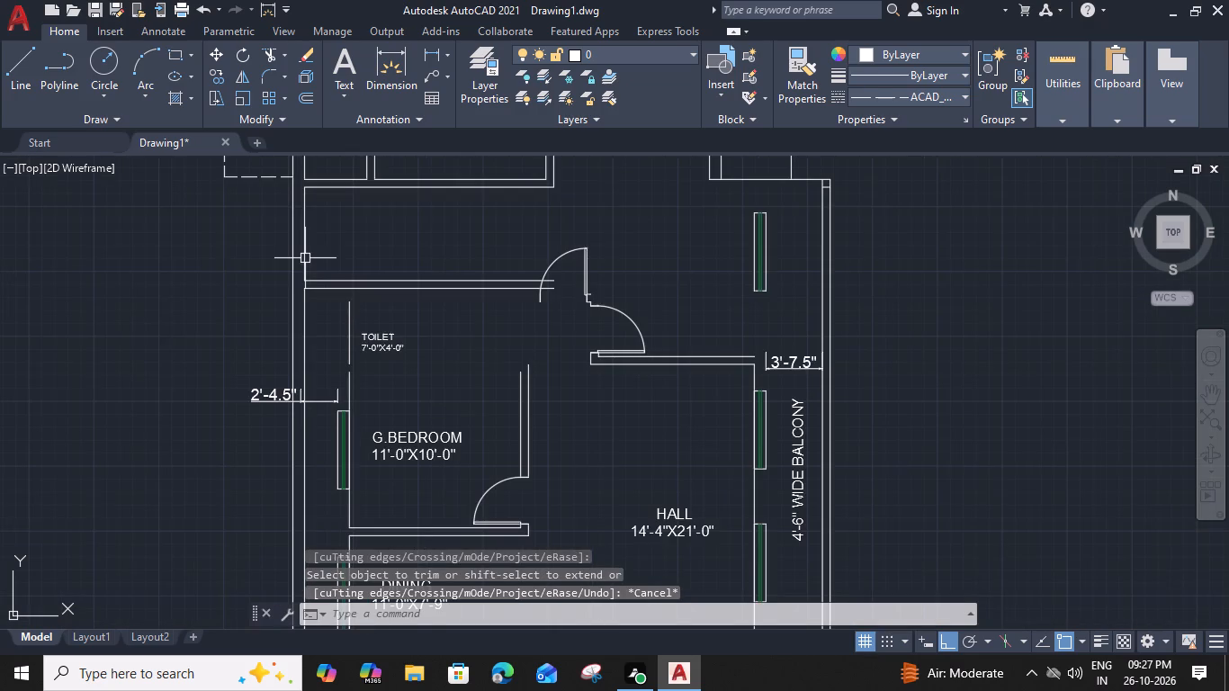
pyautogui.moveTo(292, 262); pyautogui.dragTo(272, 295, button='middle')
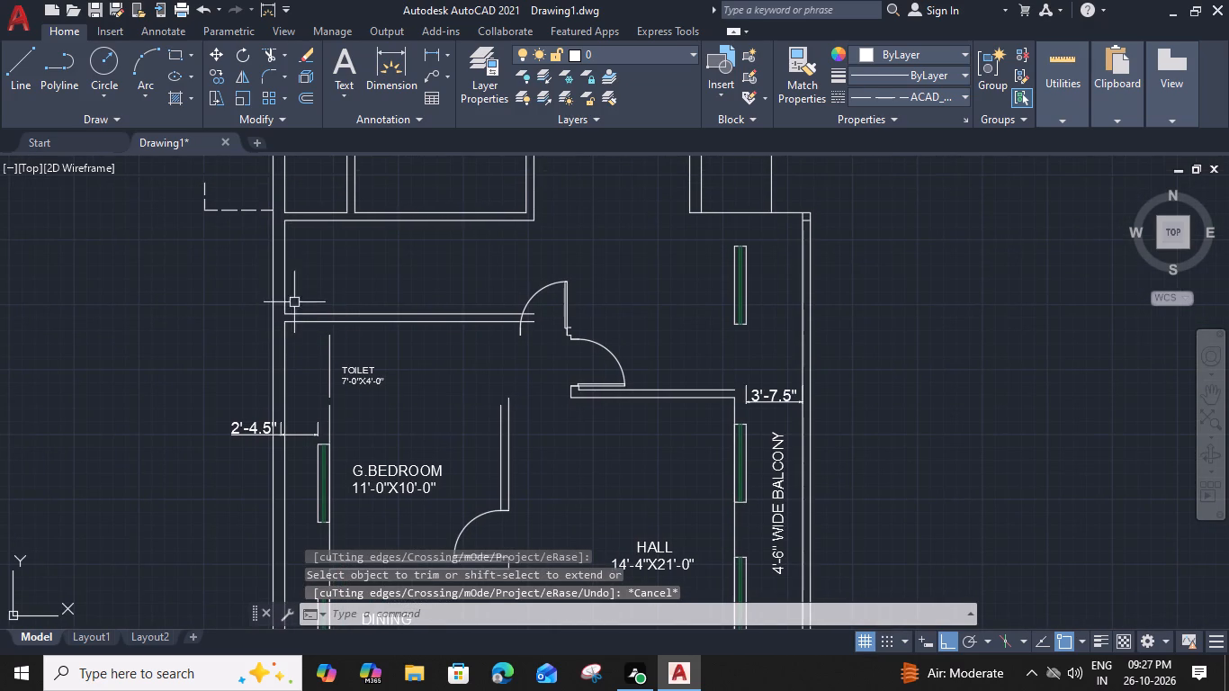
pyautogui.write('EX')
pyautogui.press('space')
pyautogui.click(313, 312)
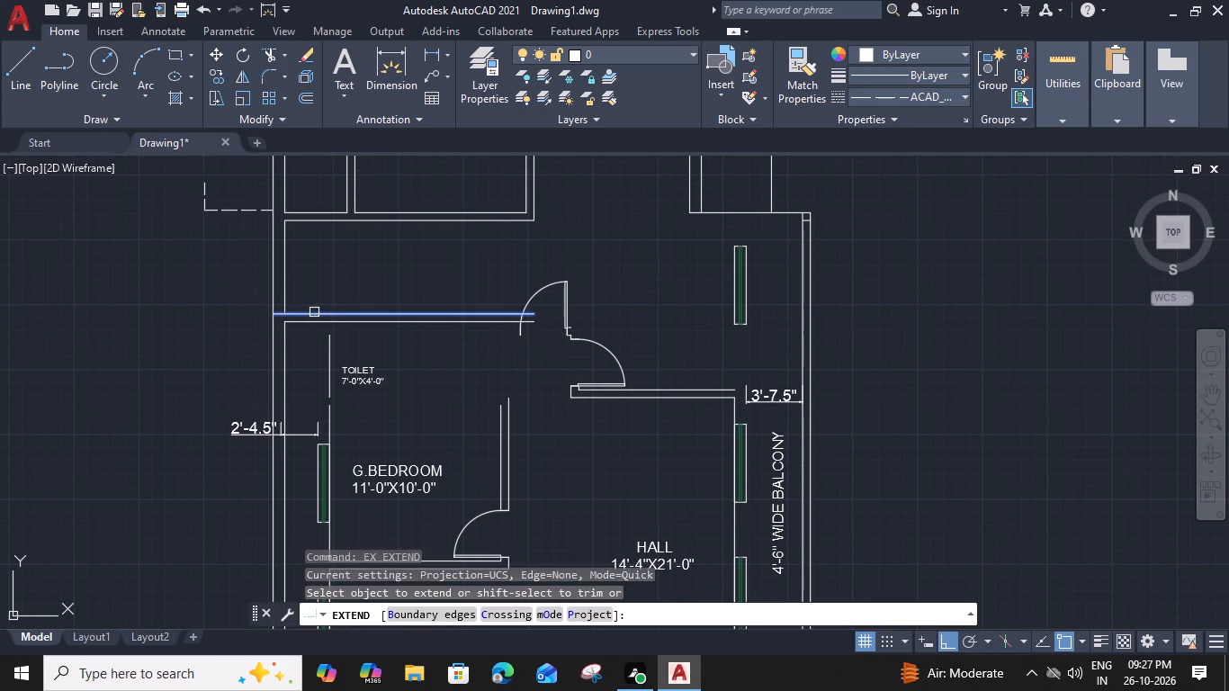
pyautogui.click(302, 220)
pyautogui.press('Escape')
pyautogui.click(286, 253)
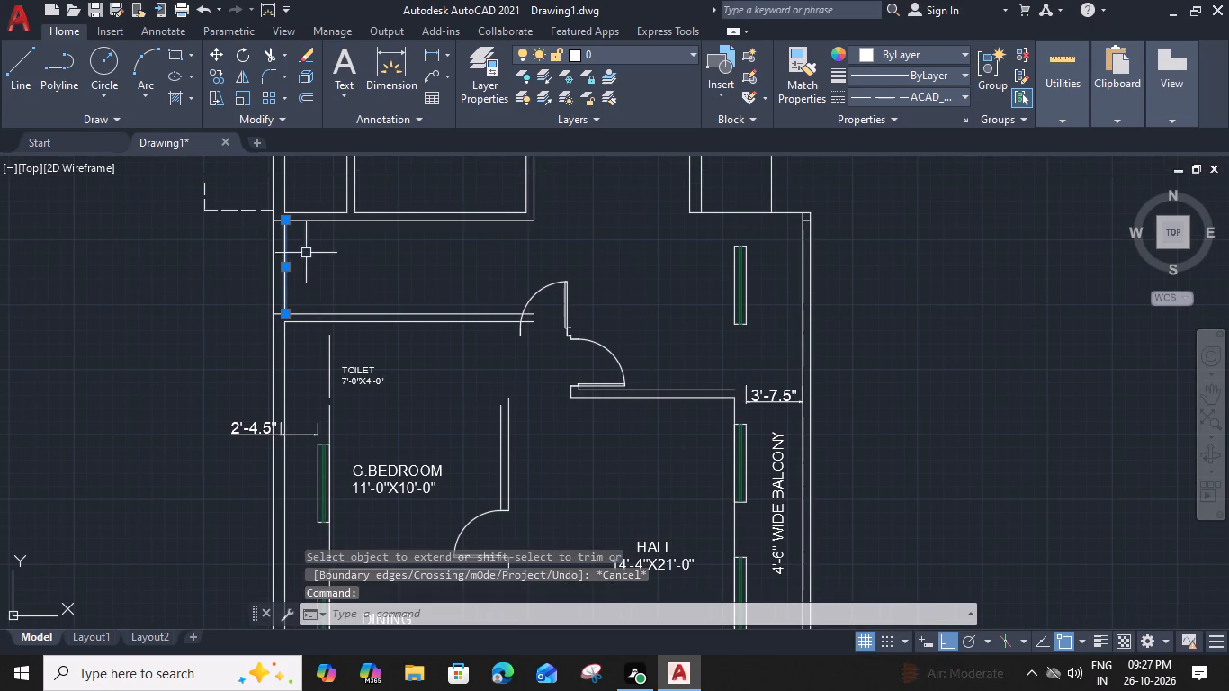
pyautogui.press('Delete')
# Offset the outer west wall line 3'6" to the east.
pyautogui.click(274, 264)
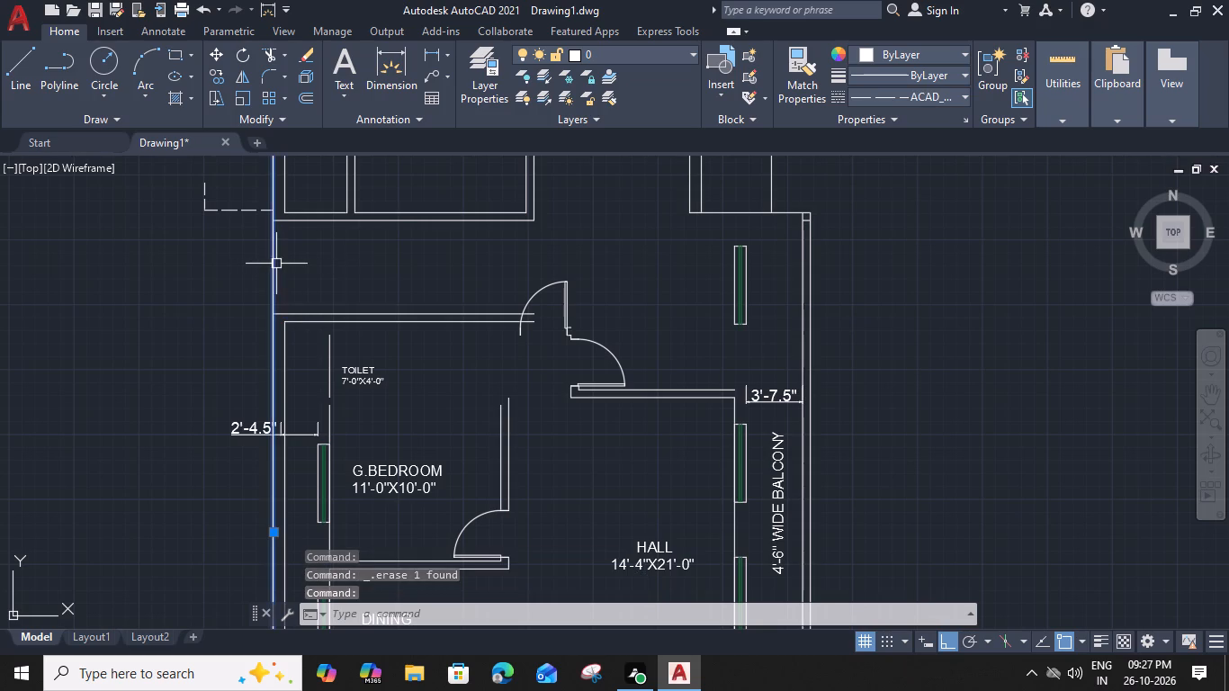
pyautogui.write('O')
pyautogui.press('space')
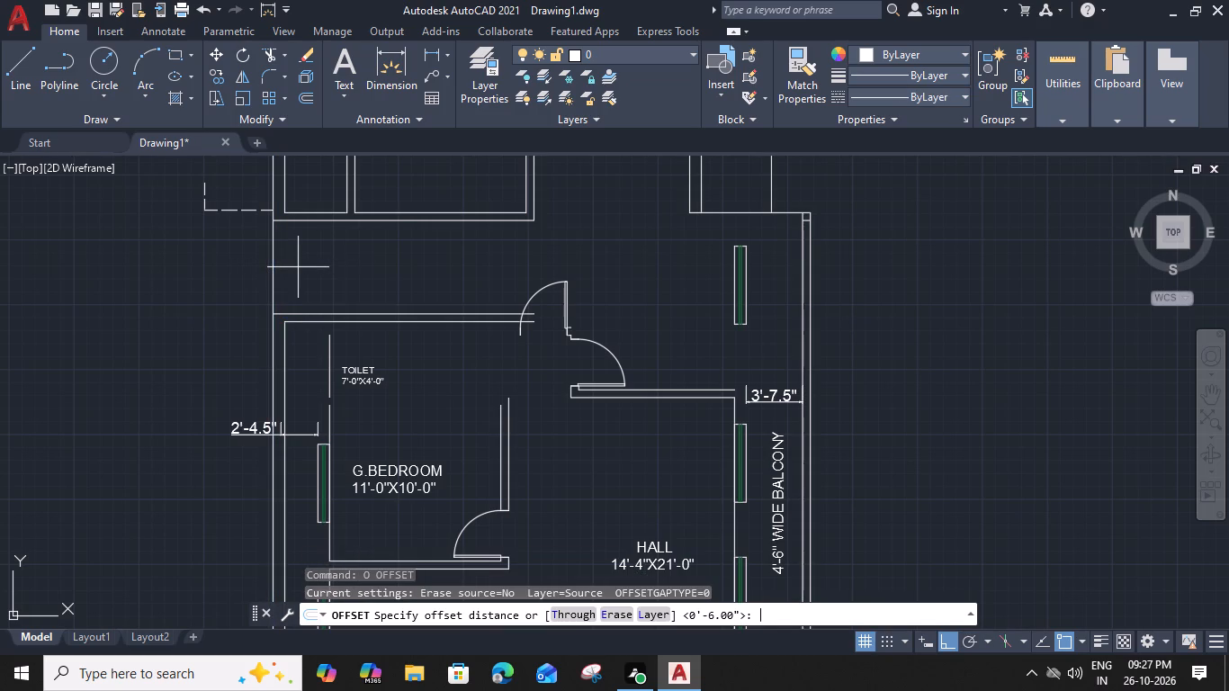
pyautogui.write('3\'6"')
pyautogui.press('Return')
pyautogui.click(351, 274)
pyautogui.press('Escape')
# Trim the 3'6" offset line at both horizontal walls and delete its leftover parts north and south of the 6' space.
pyautogui.press('t')
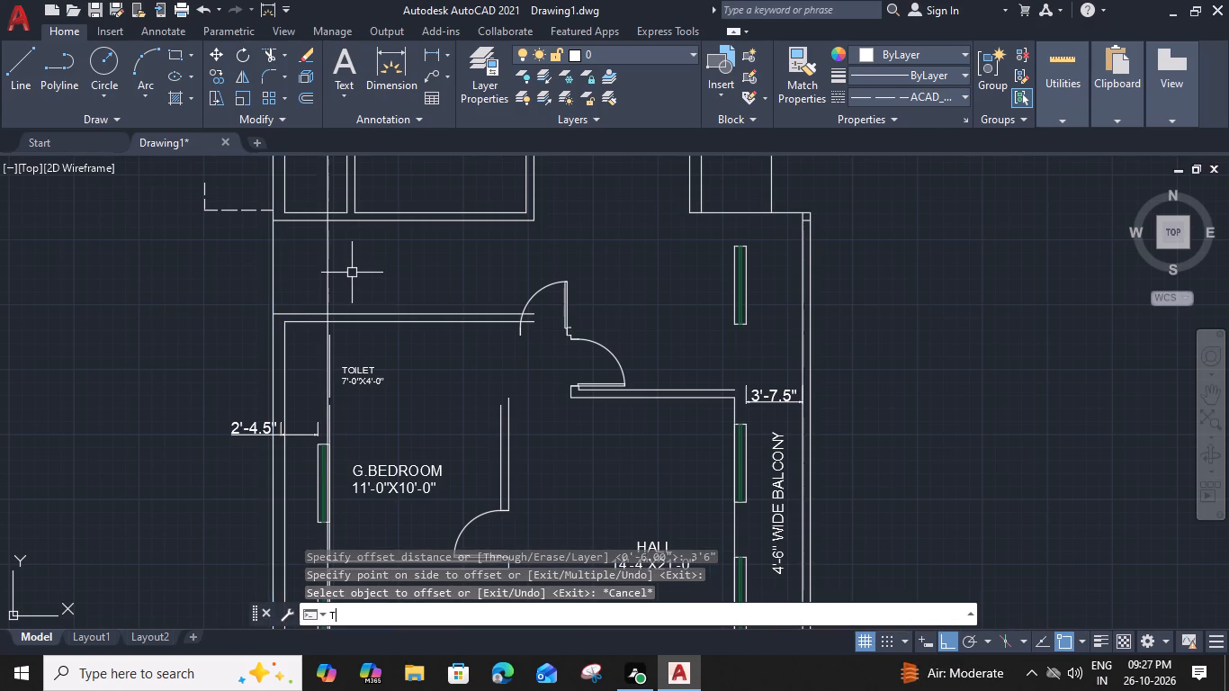
pyautogui.press('r')
pyautogui.press('space')
pyautogui.scroll(2, 324, 199)
pyautogui.click(333, 239)
pyautogui.scroll(-1, 330, 256)
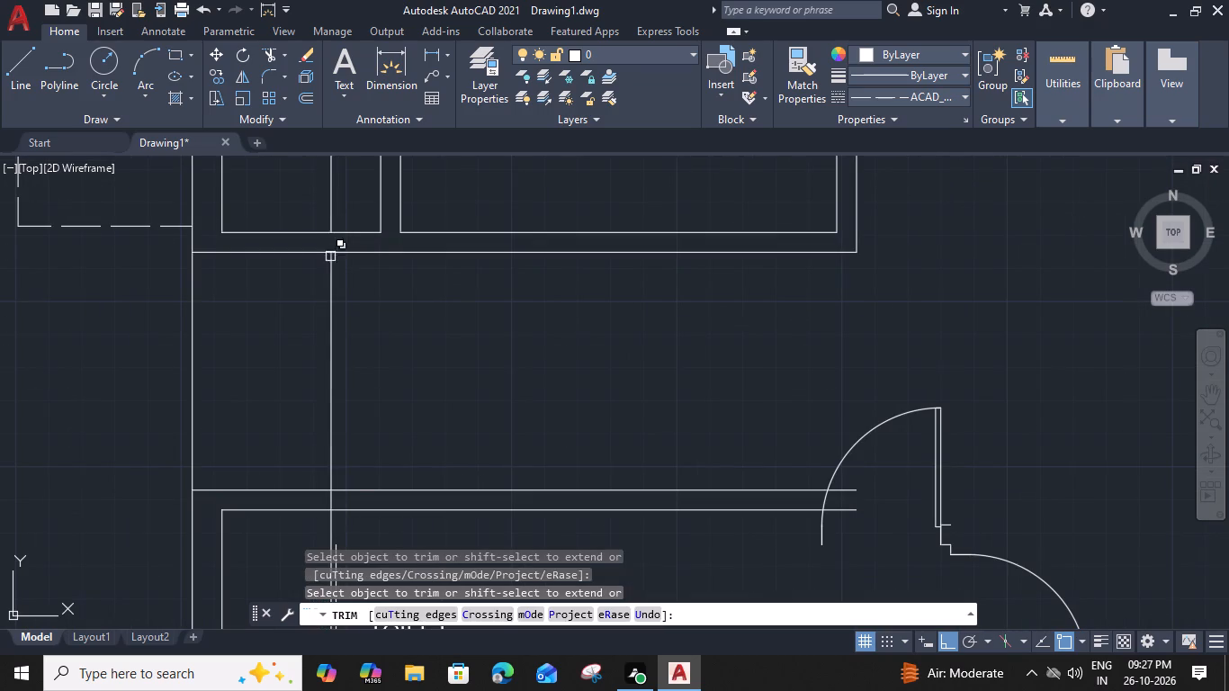
pyautogui.scroll(2, 324, 392)
pyautogui.click(336, 435)
pyautogui.press('Escape')
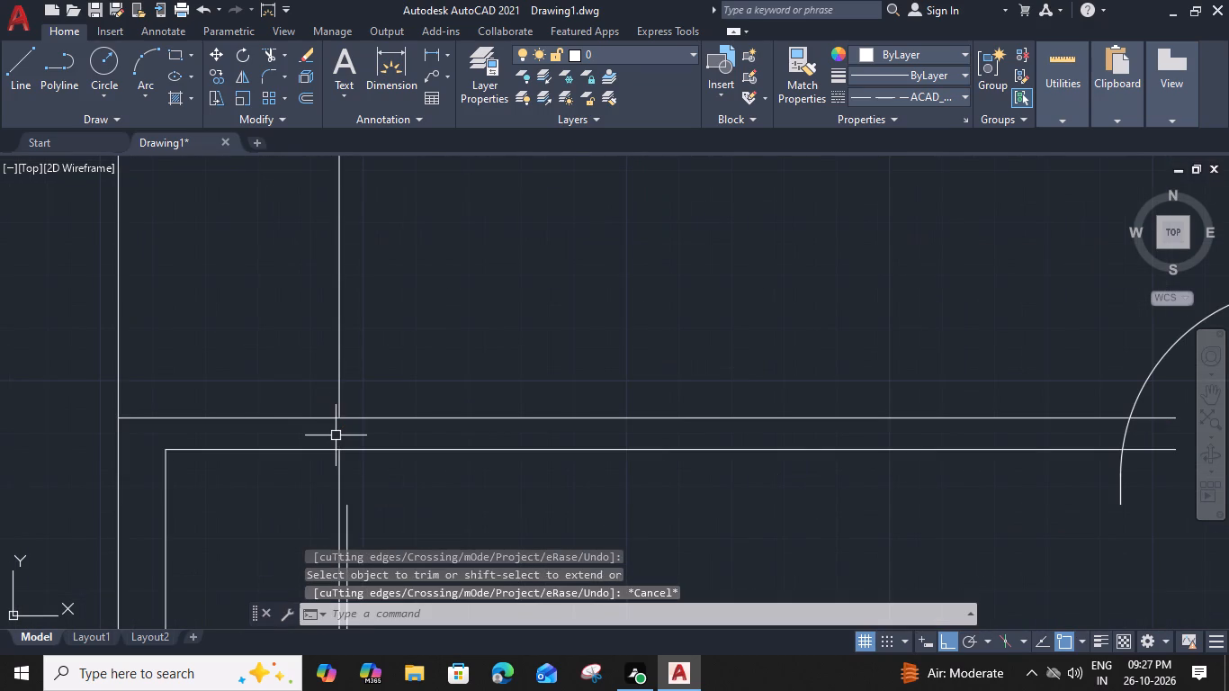
pyautogui.scroll(-3, 336, 435)
pyautogui.click(339, 293)
pyautogui.press('Delete')
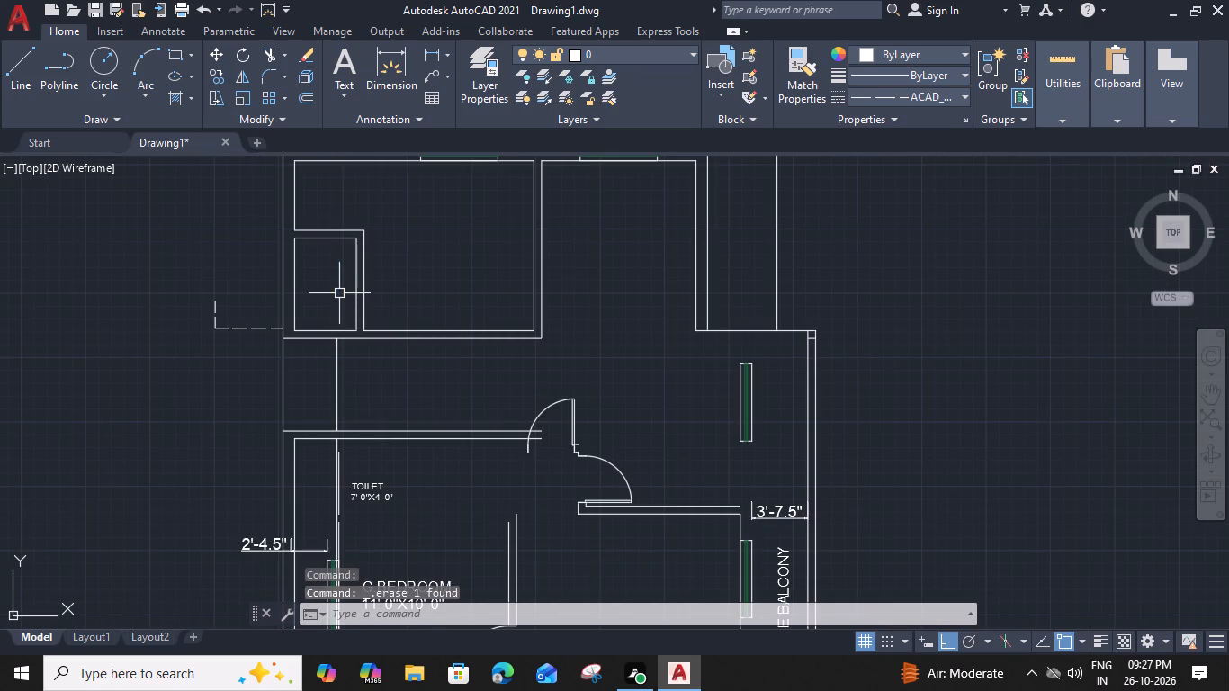
pyautogui.scroll(3, 328, 475)
pyautogui.click(354, 389)
pyautogui.press('Delete')
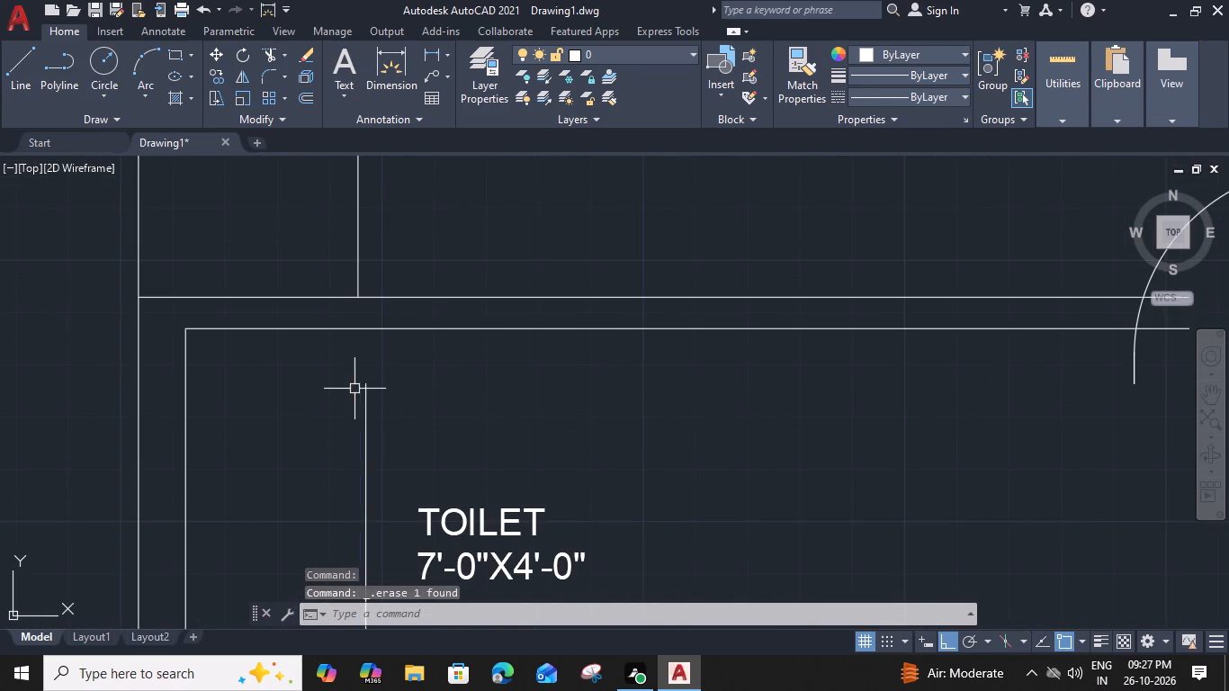
# Offset the remaining vertical line in the 6' space 6" to the east to form a wall.
pyautogui.scroll(-3, 354, 389)
pyautogui.click(355, 312)
pyautogui.write('O 6"')
pyautogui.press('Return')
pyautogui.click(394, 337)
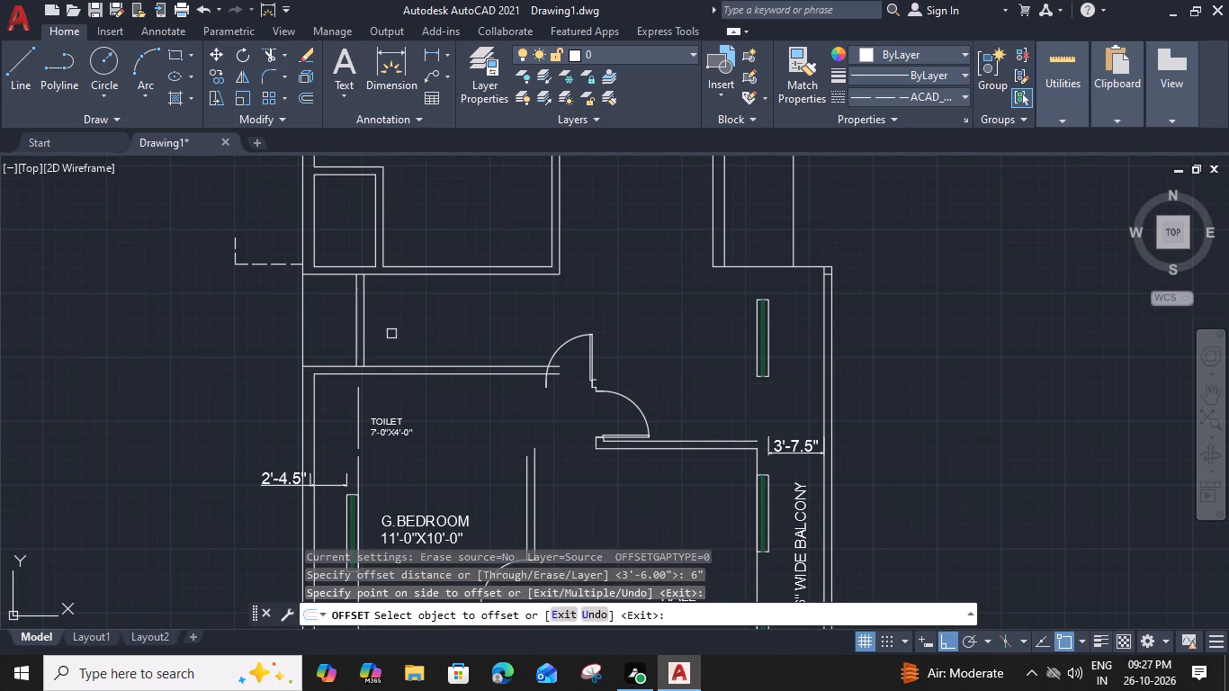
pyautogui.press('Escape')
pyautogui.press('Escape')
# Offset the 6" wall's east line 7' to the east inside the 6' space.
pyautogui.click(364, 317)
pyautogui.write("O 7'")
pyautogui.press('space')
pyautogui.click(508, 324)
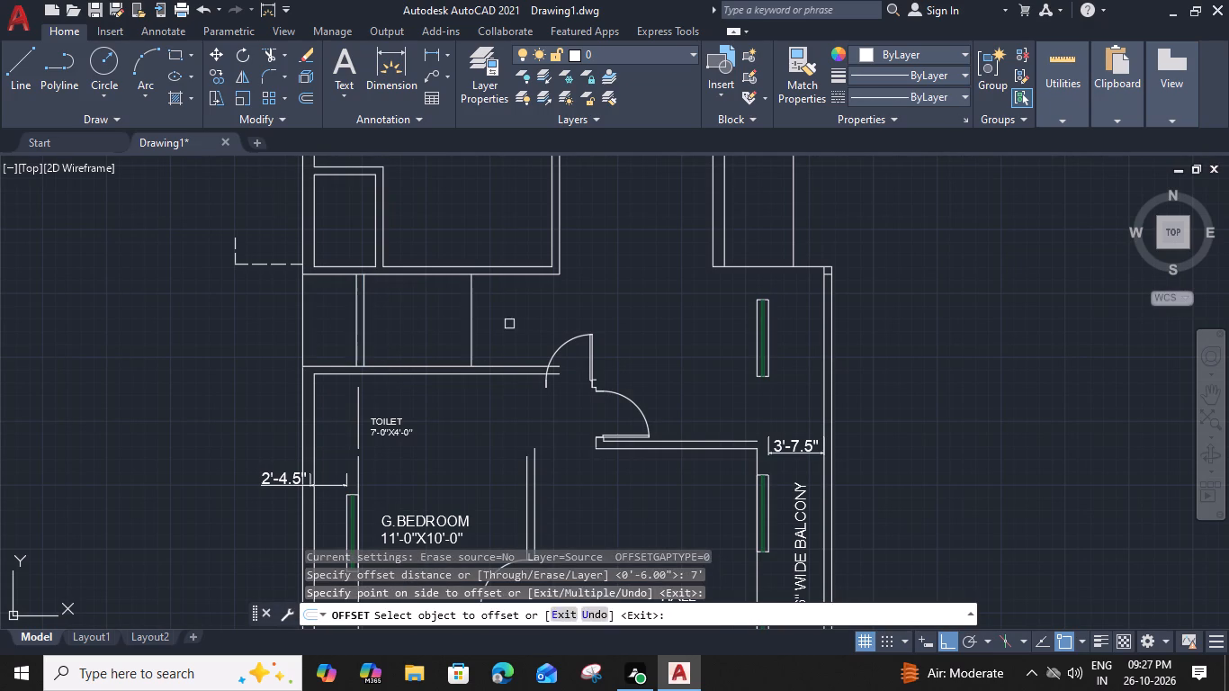
# Delete the vertical line offset 7' east of the 6" partition inside the 6' space.
pyautogui.press('Escape')
pyautogui.click(518, 322)
pyautogui.click(458, 338)
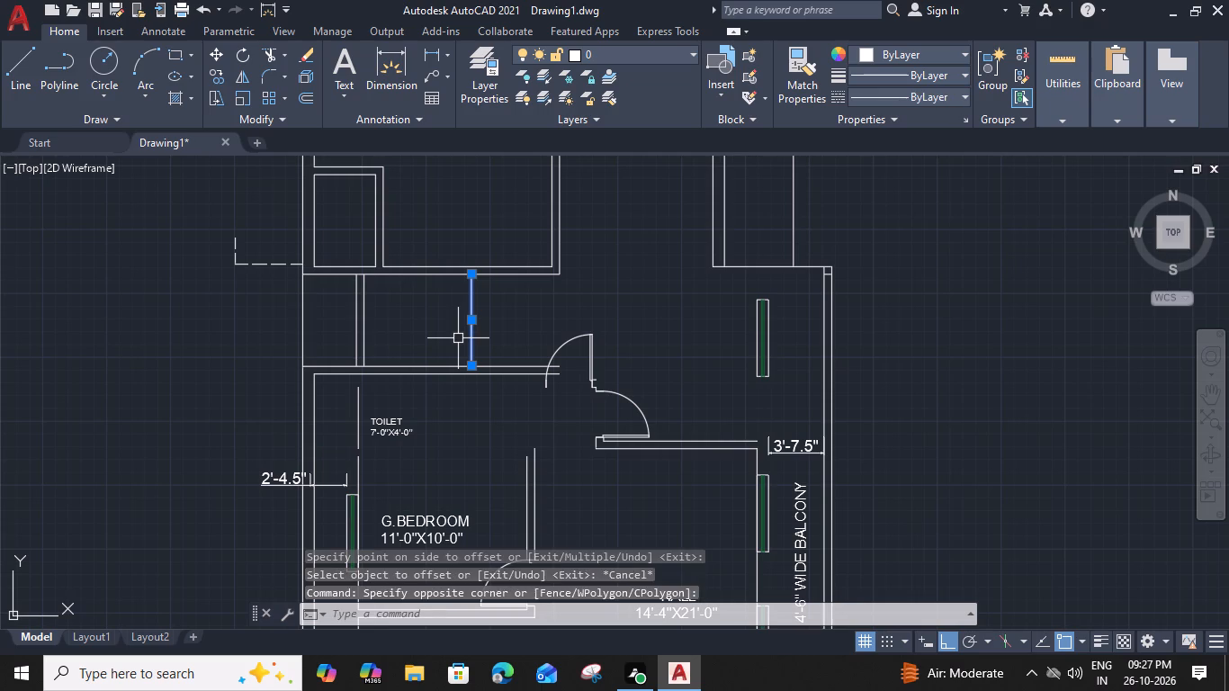
pyautogui.press('Delete')
# Measure the width of the room directly north of the 6' space.
pyautogui.moveTo(500, 332); pyautogui.dragTo(487, 332, button='middle')
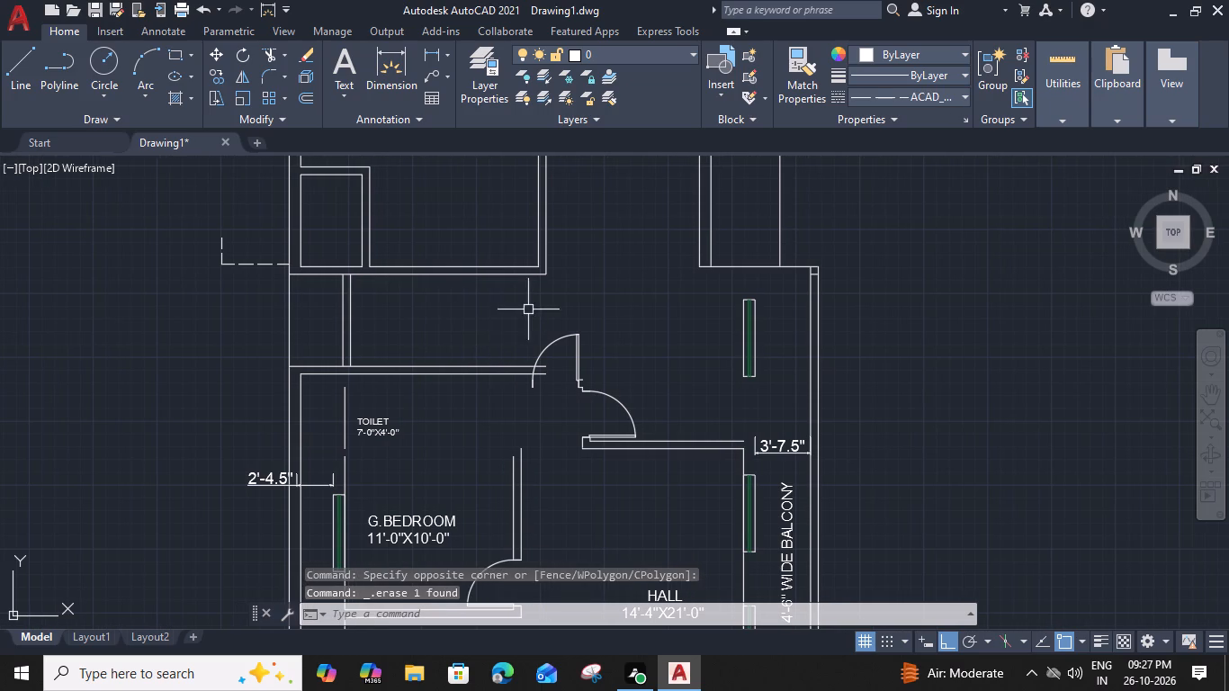
pyautogui.press('m')
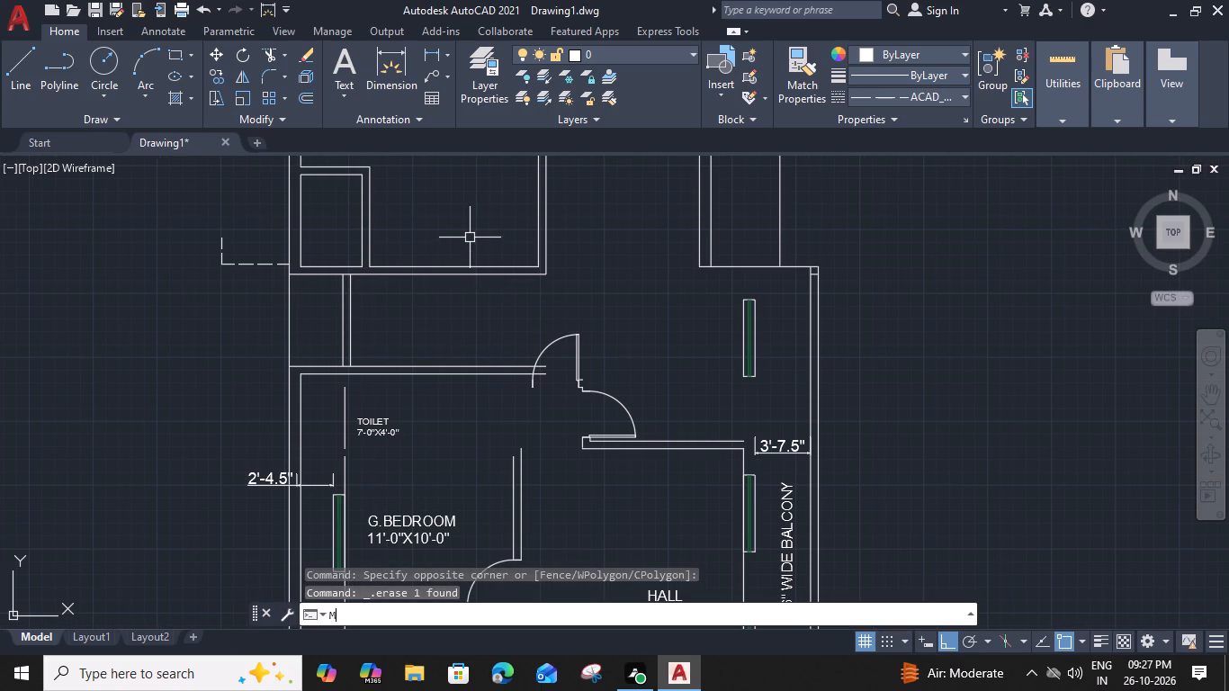
pyautogui.press('e')
pyautogui.write('A')
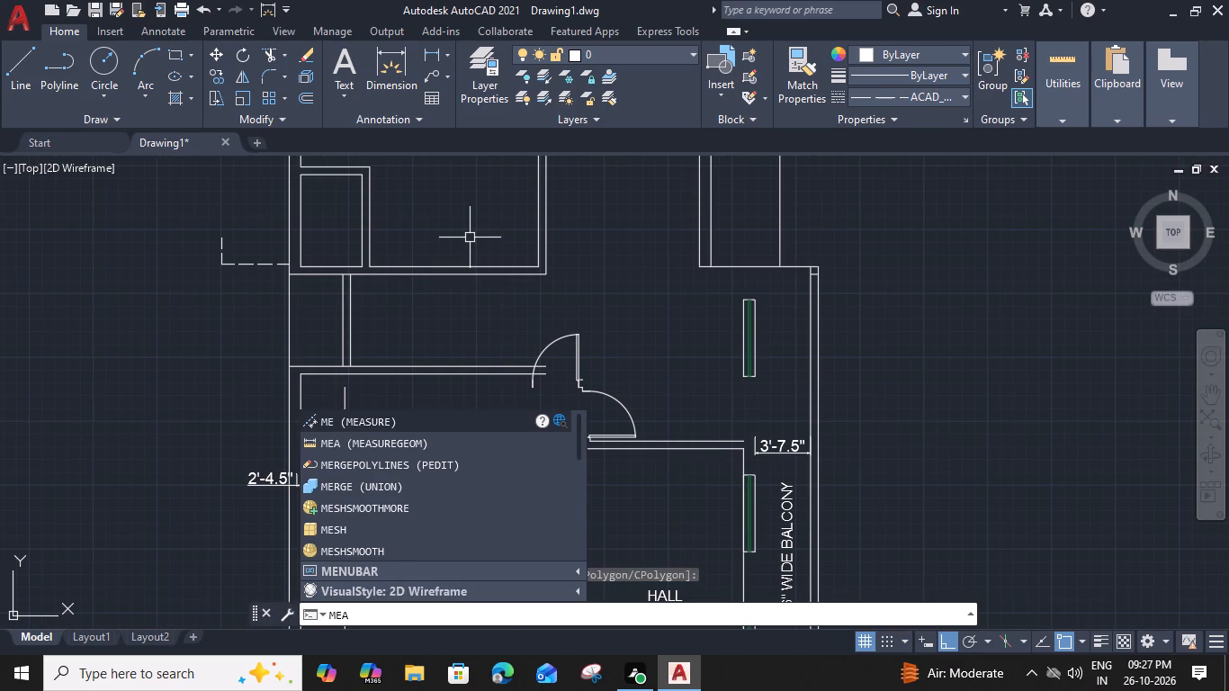
pyautogui.press('space')
pyautogui.moveTo(470, 238); pyautogui.dragTo(458, 228, button='middle')
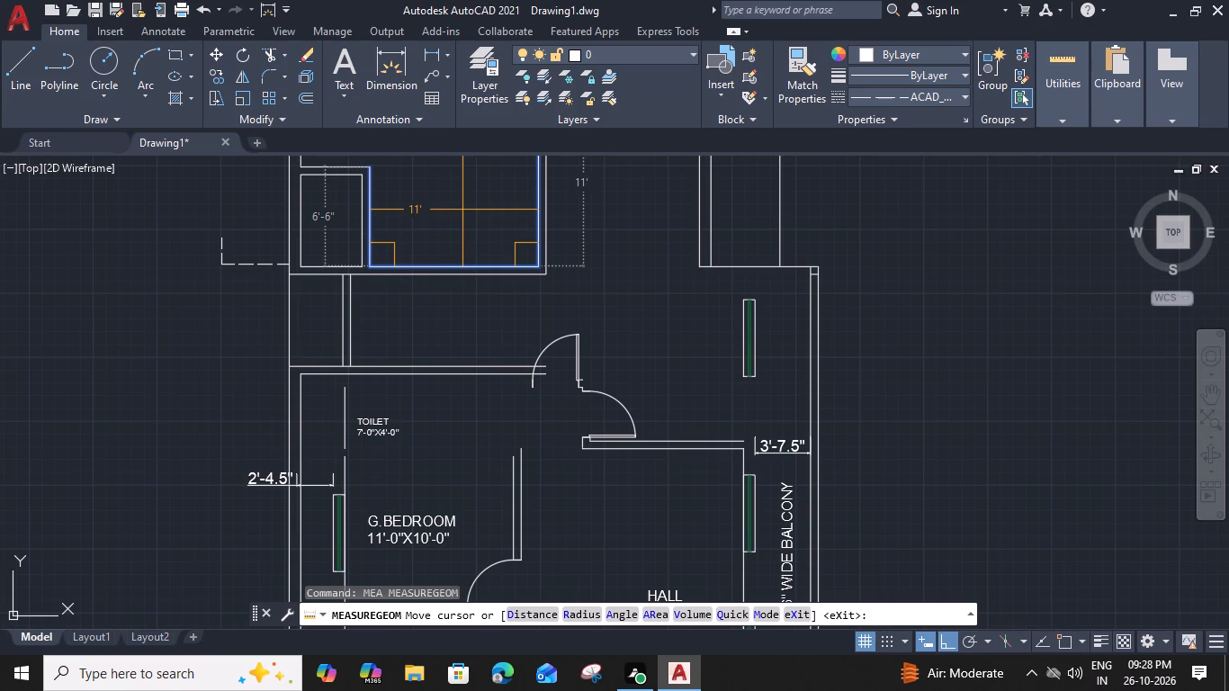
pyautogui.scroll(-1, 462, 210)
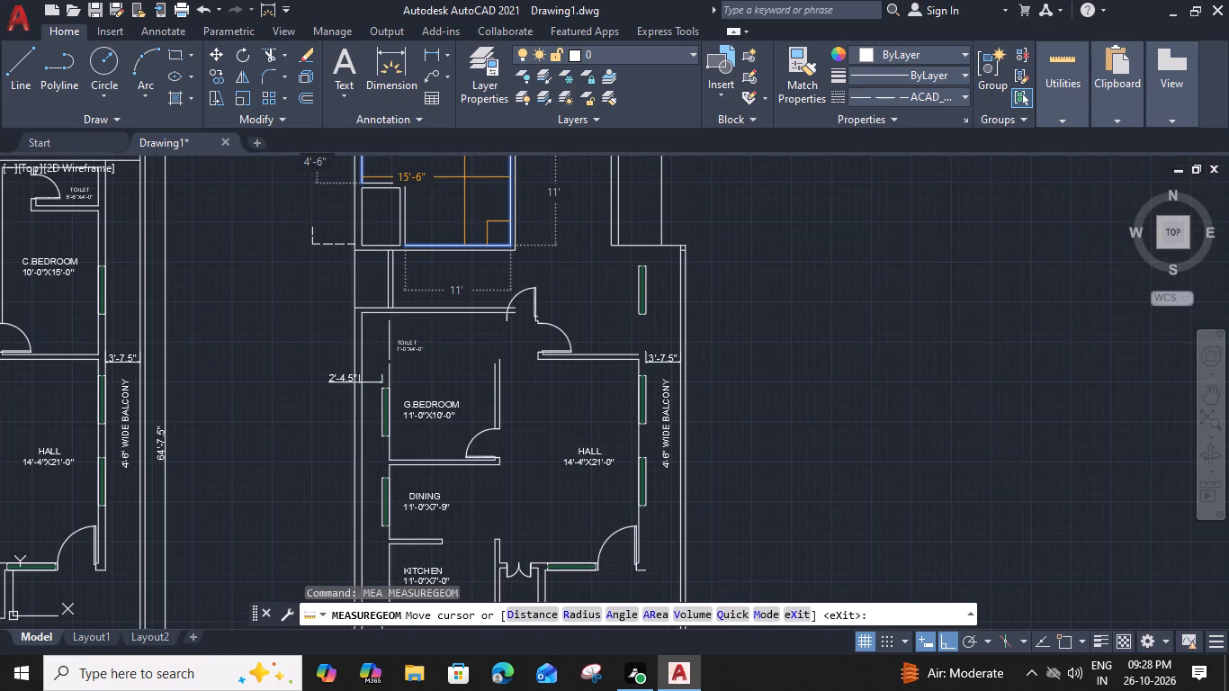
pyautogui.press('Escape')
# Extend both east wall lines of the north room southward across the 6' space.
pyautogui.moveTo(481, 216); pyautogui.dragTo(463, 274, button='middle')
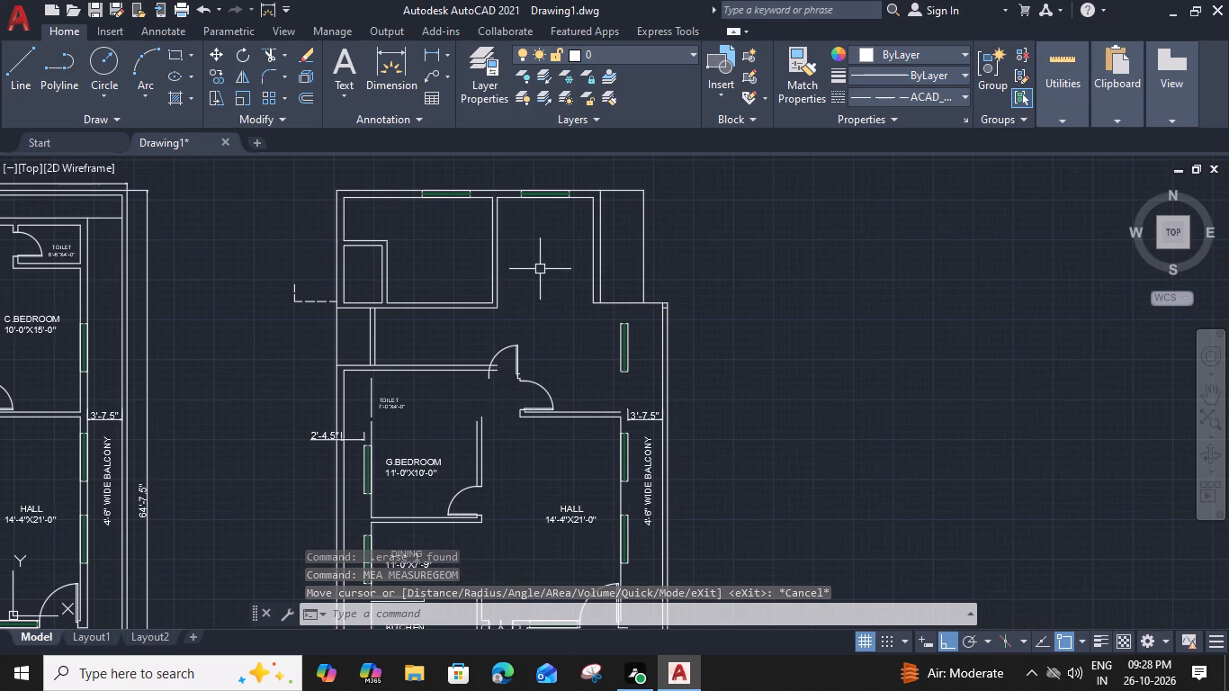
pyautogui.write('EX')
pyautogui.press('space')
pyautogui.click(517, 271)
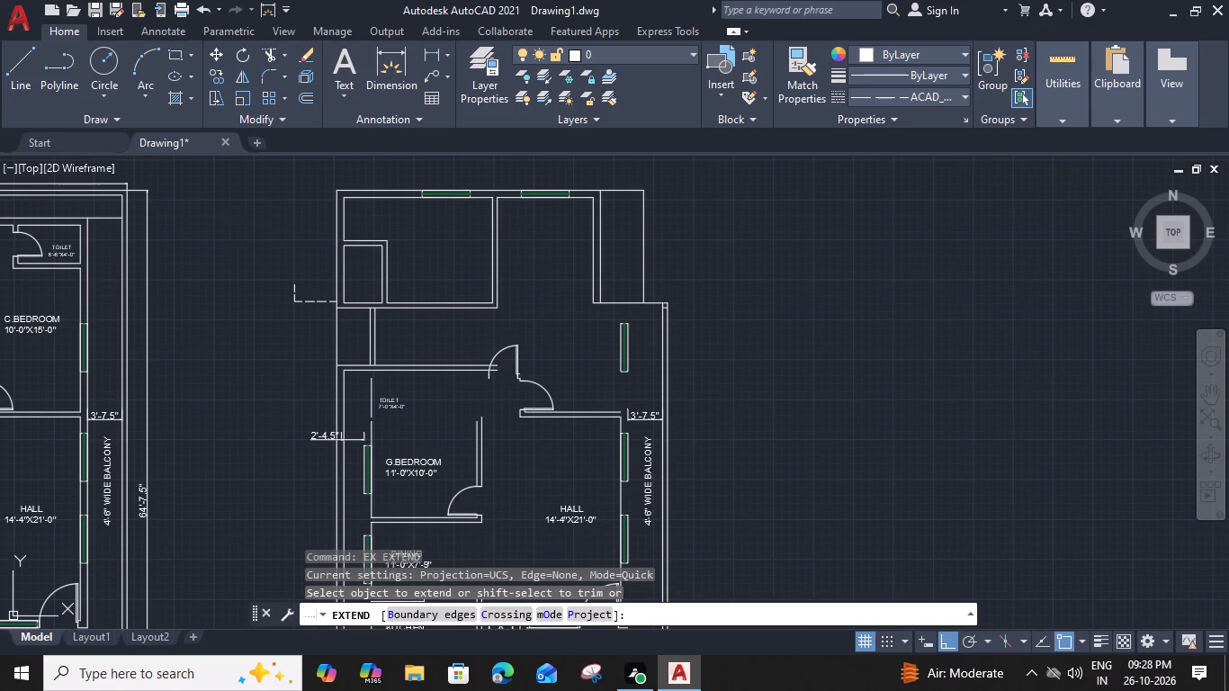
pyautogui.click(465, 283)
pyautogui.click(490, 279)
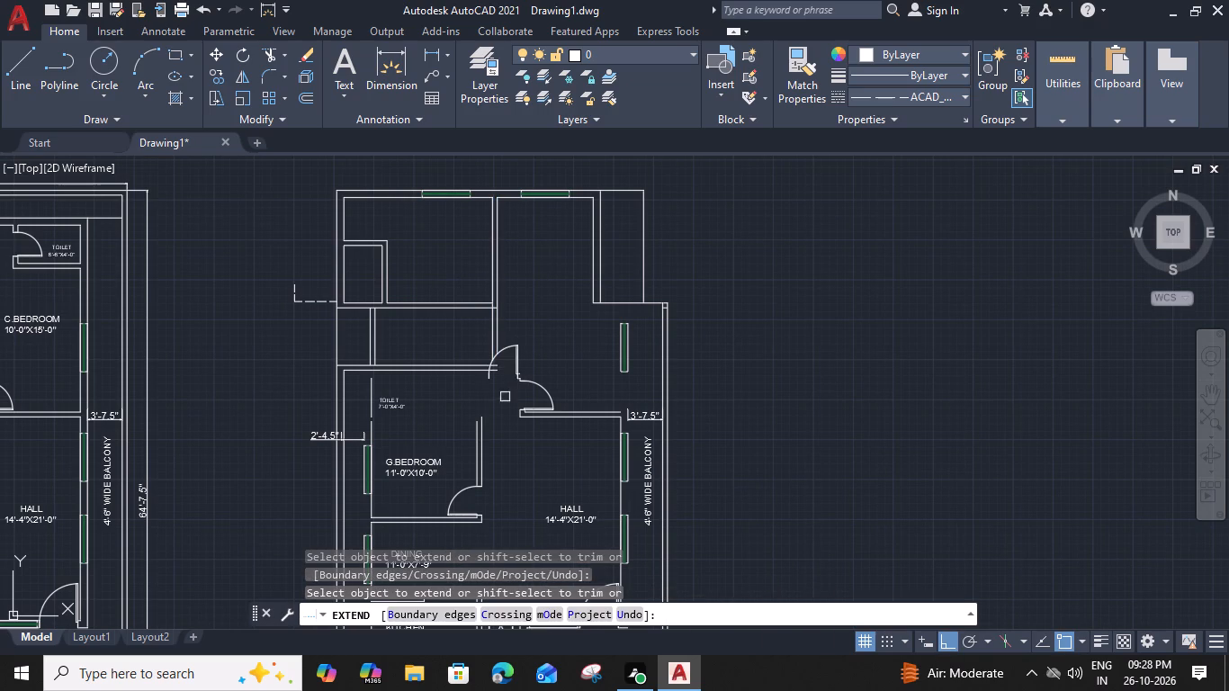
pyautogui.press('Escape')
# Delete the door at the east end of the 6' space and its leftover jamb line.
pyautogui.click(517, 355)
pyautogui.press('Delete')
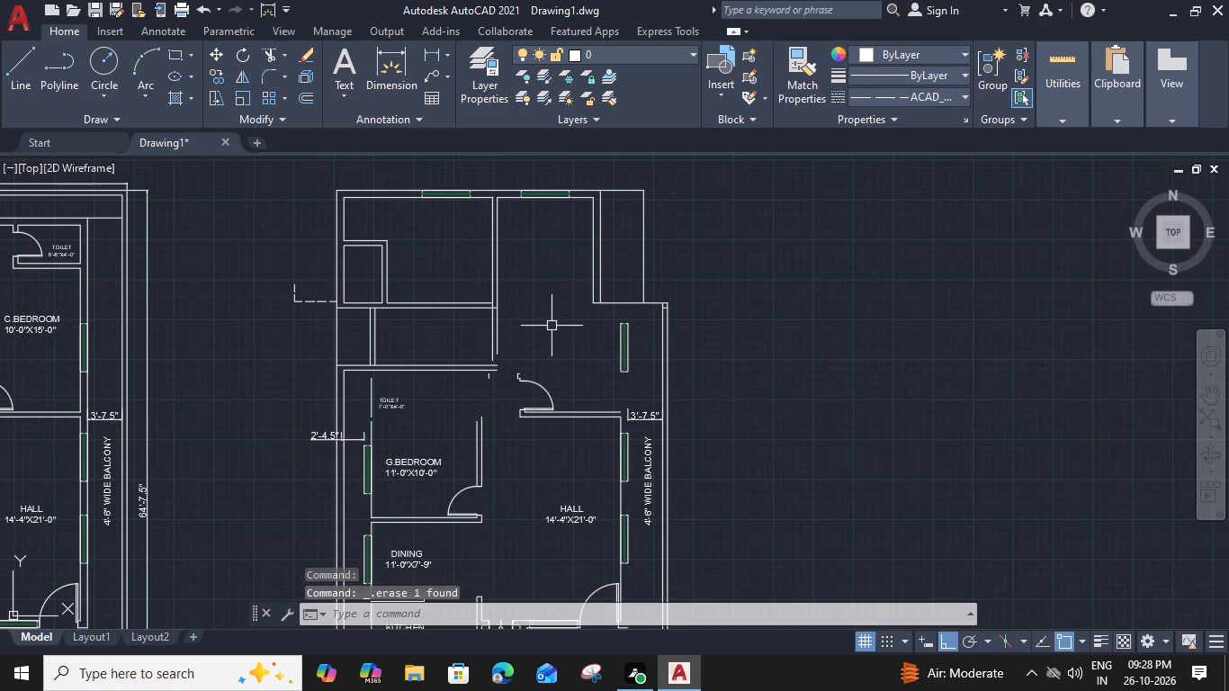
pyautogui.scroll(2, 495, 390)
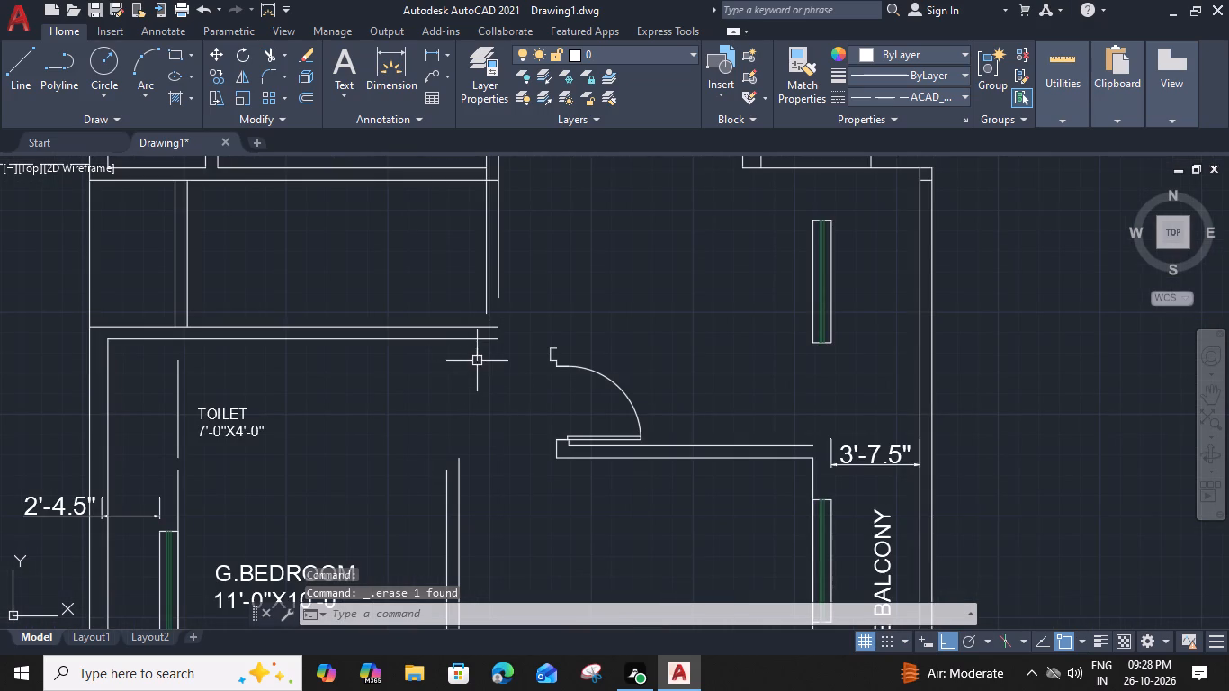
pyautogui.click(477, 360)
pyautogui.press('Delete')
# Extend both east wall lines down to the south wall of the 6' space.
pyautogui.write('EX')
pyautogui.press('space')
pyautogui.click(523, 258)
pyautogui.click(484, 264)
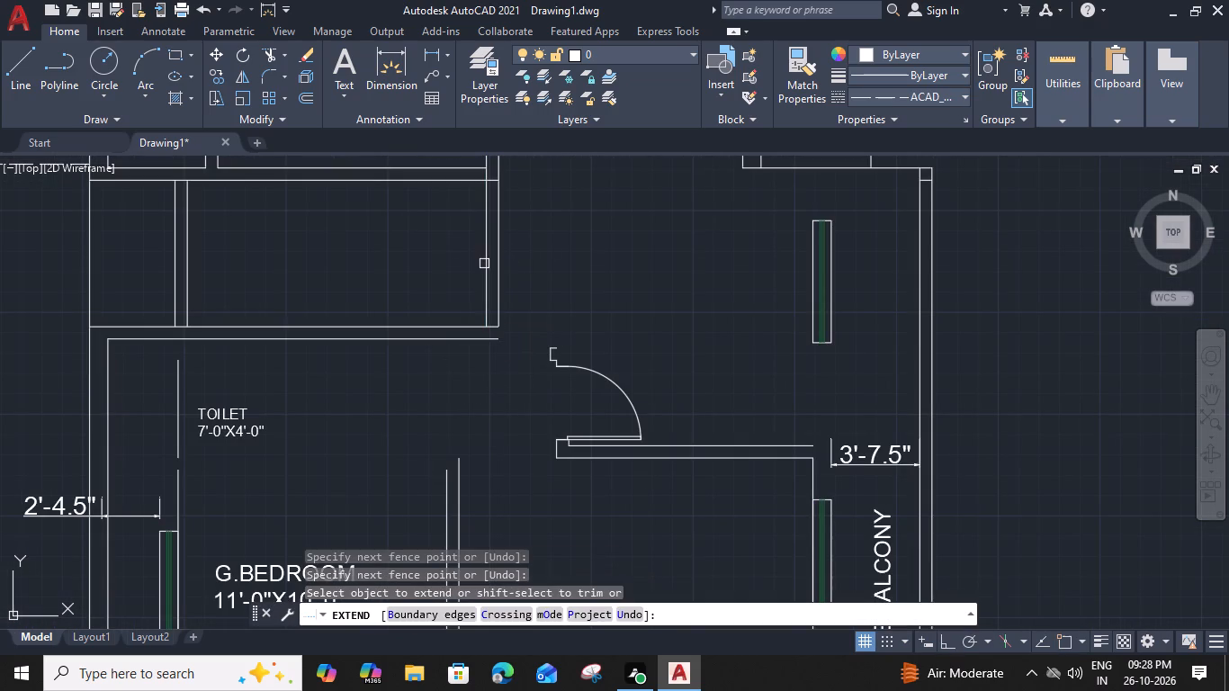
pyautogui.click(514, 289)
pyautogui.click(478, 292)
# Trim the overlapping wall lines at the southeast and northeast corners of the 6' space.
pyautogui.scroll(3, 503, 328)
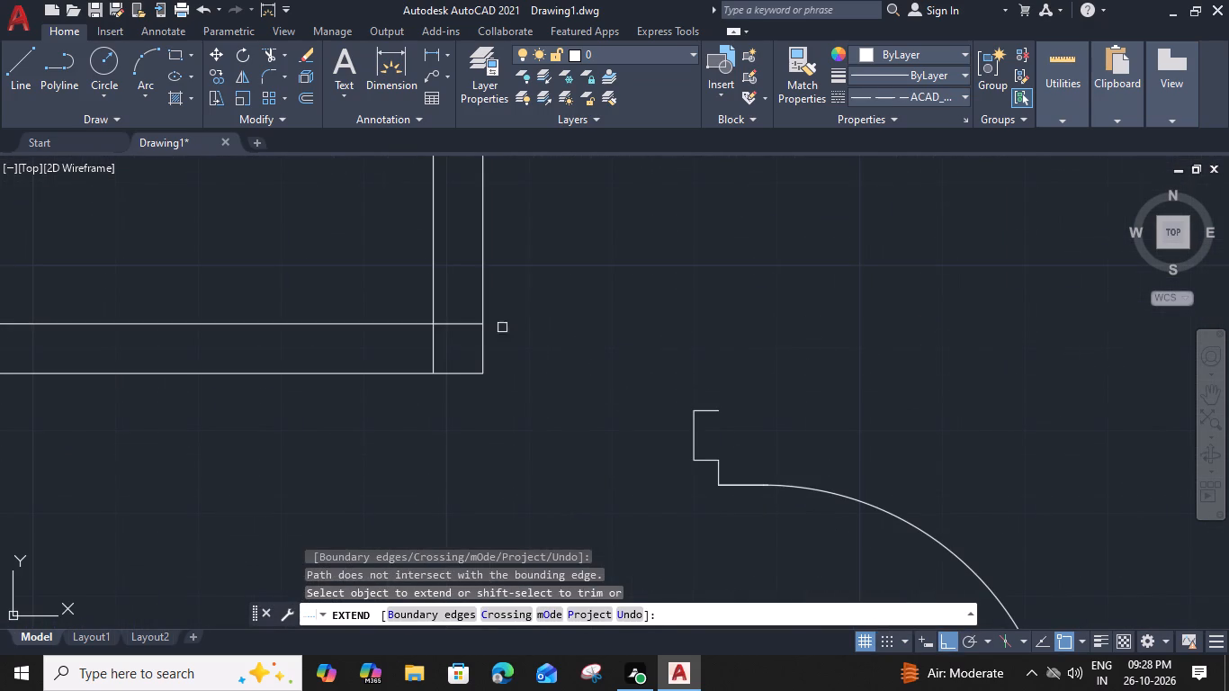
pyautogui.keyDown('shift'); pyautogui.click(475, 323); pyautogui.keyUp('shift')
pyautogui.keyDown('shift'); pyautogui.click(433, 343); pyautogui.keyUp('shift')
pyautogui.scroll(-1, 433, 343)
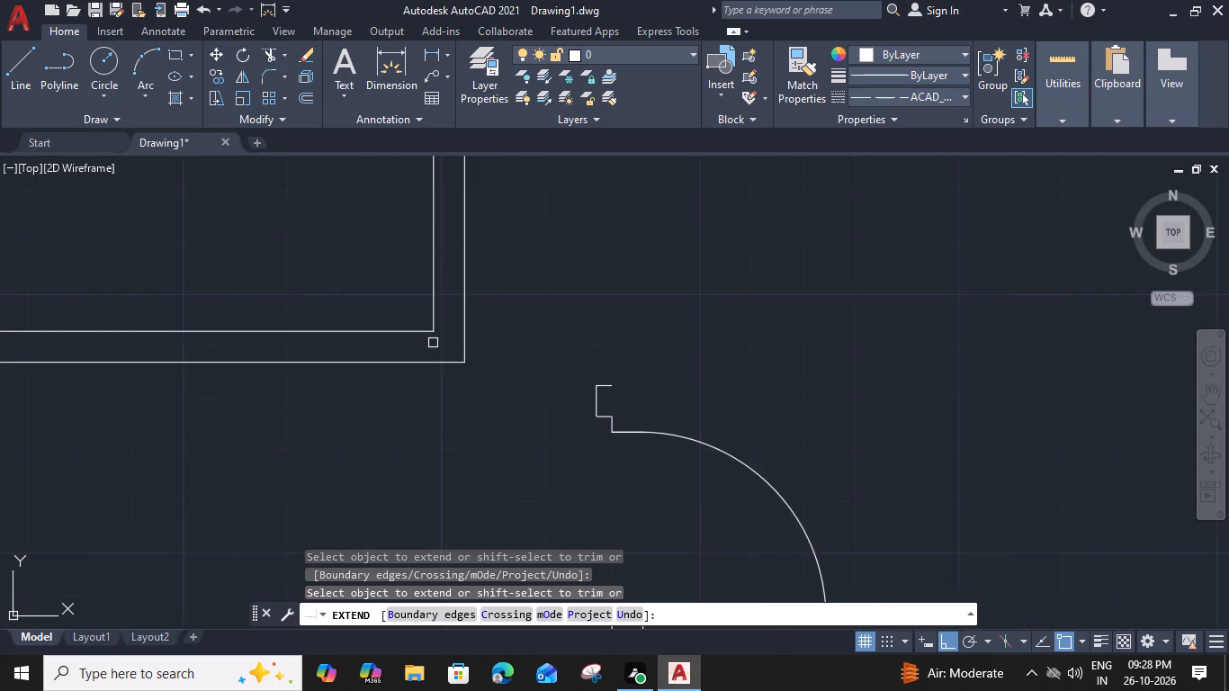
pyautogui.scroll(-2, 433, 343)
pyautogui.scroll(3, 452, 205)
pyautogui.moveTo(414, 191); pyautogui.dragTo(410, 384, button='middle')
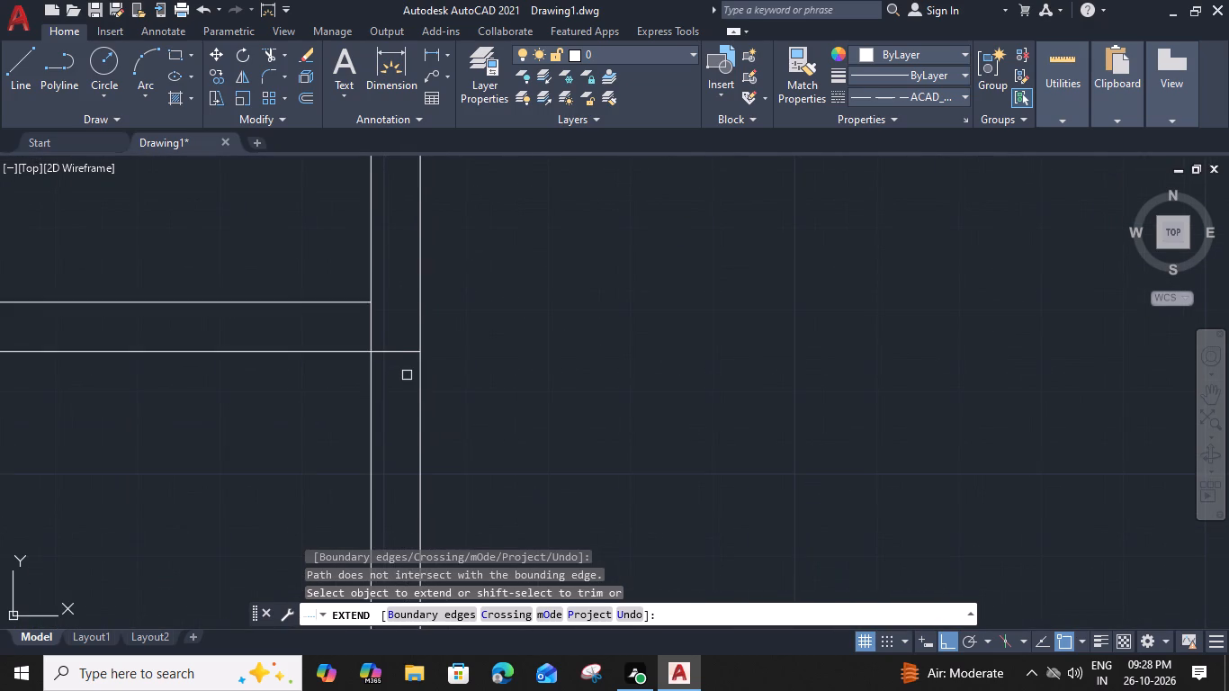
pyautogui.keyDown('shift'); pyautogui.click(399, 351); pyautogui.keyUp('shift')
pyautogui.keyDown('shift'); pyautogui.click(375, 323); pyautogui.keyUp('shift')
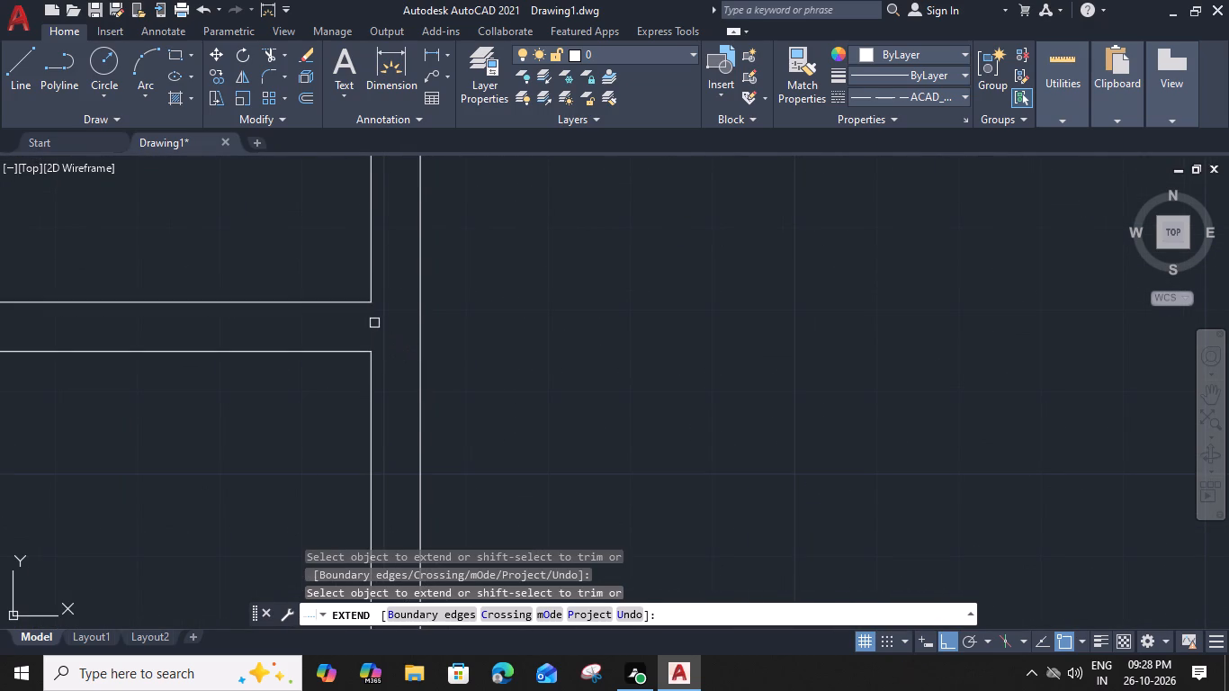
pyautogui.scroll(-1, 374, 323)
pyautogui.press('Escape')
# Trim the horizontal wall lines between the 6" partition's two faces at its north and south ends.
pyautogui.scroll(-2, 374, 323)
pyautogui.moveTo(414, 403); pyautogui.dragTo(650, 322, button='middle')
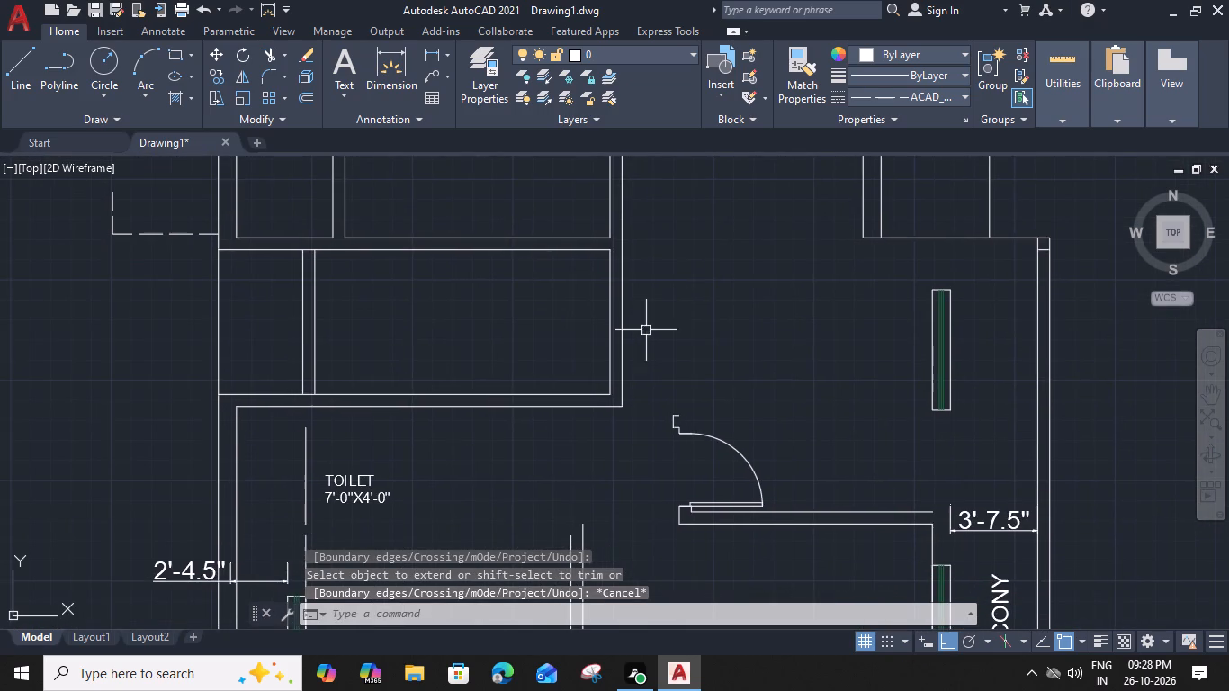
pyautogui.moveTo(376, 471); pyautogui.dragTo(449, 442, button='middle')
pyautogui.write('TR')
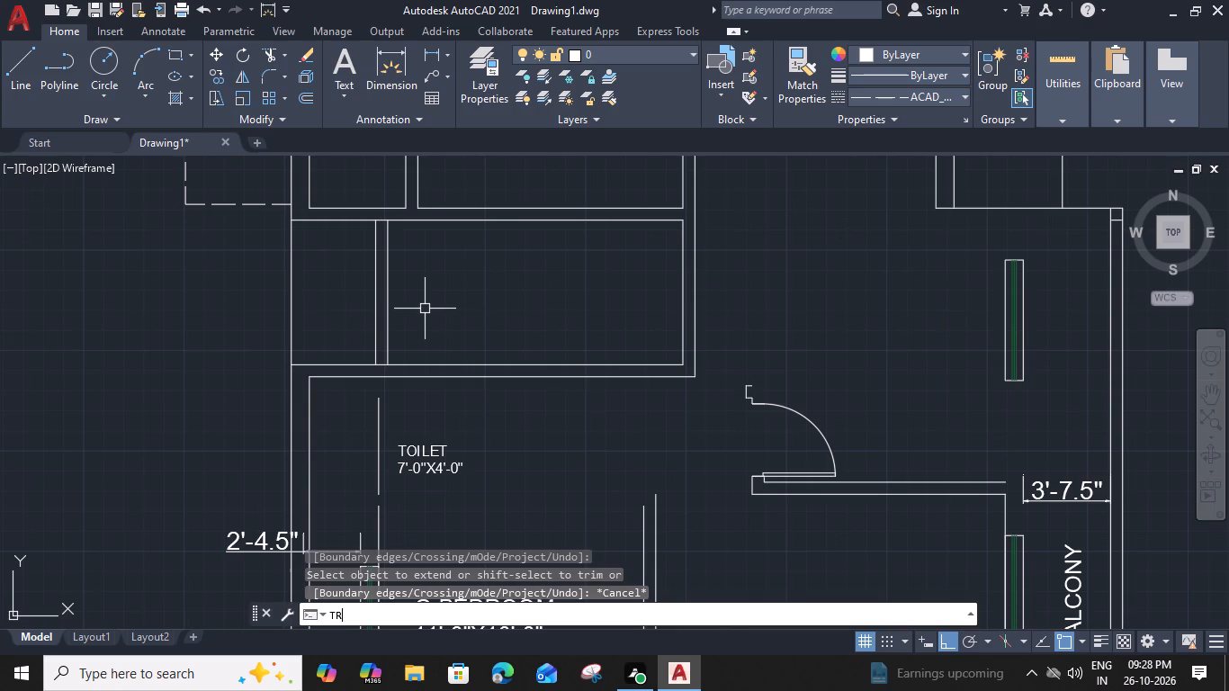
pyautogui.press('space')
pyautogui.scroll(1, 423, 252)
pyautogui.click(360, 202)
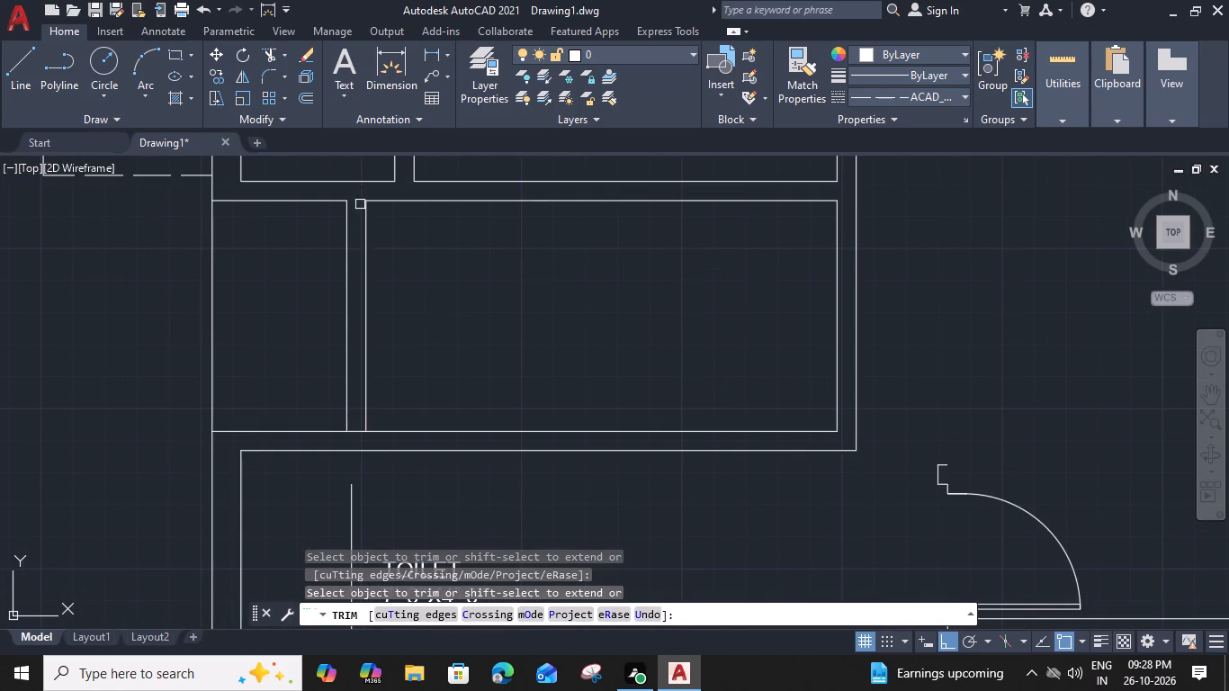
pyautogui.click(357, 433)
pyautogui.press('Escape')
pyautogui.scroll(-2, 359, 428)
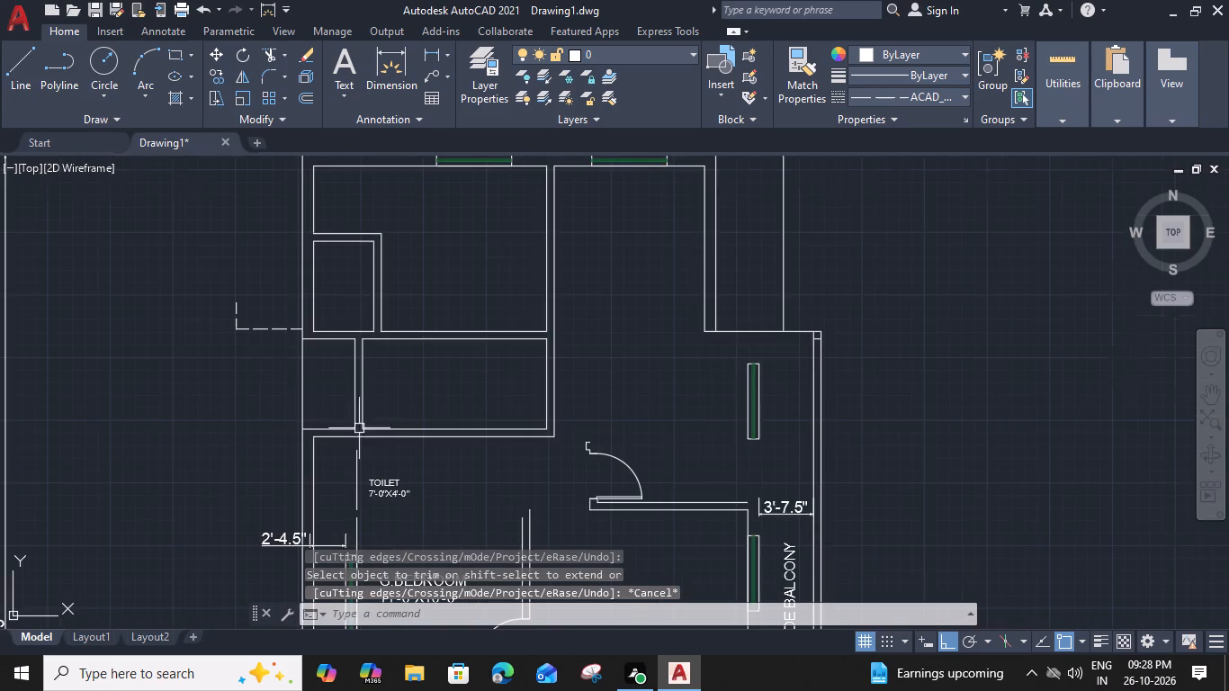
# Delete the old toilet and G.BEDROOM walls, doors, window, labels and 2'-4.5" dimension, plus the leftover short line.
pyautogui.moveTo(427, 496); pyautogui.dragTo(495, 345, button='middle')
pyautogui.moveTo(733, 294); pyautogui.dragTo(725, 297)
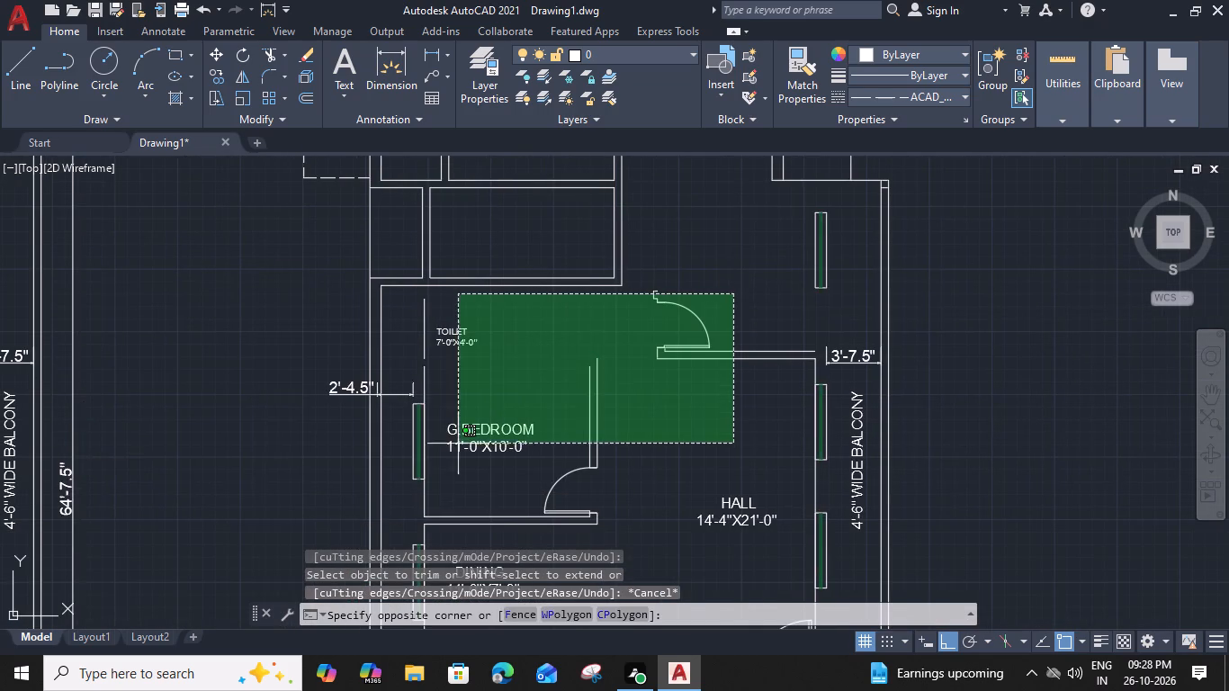
pyautogui.click(406, 491)
pyautogui.press('Delete')
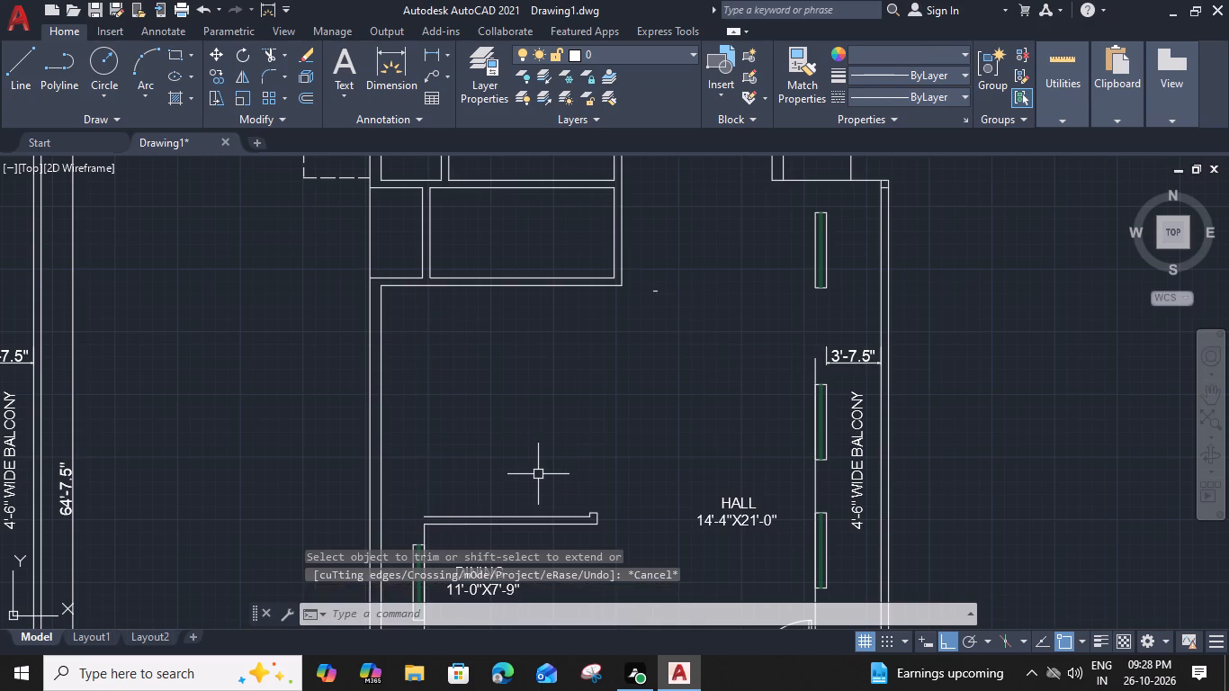
pyautogui.click(661, 291)
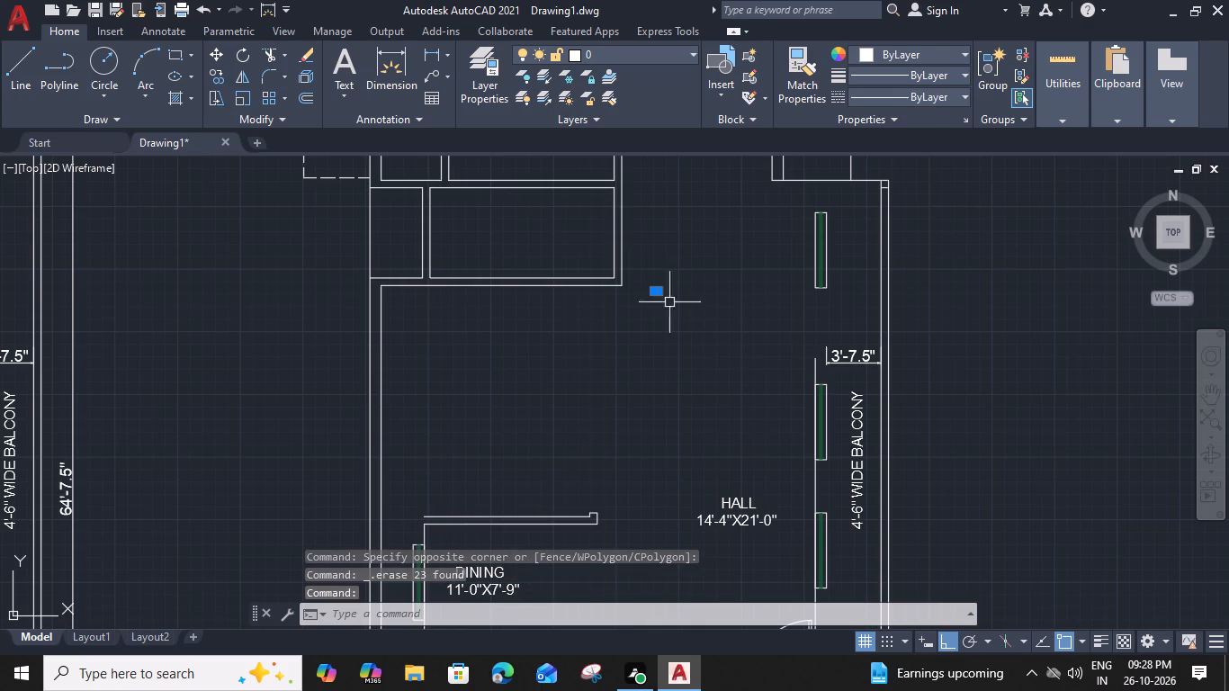
pyautogui.press('Delete')
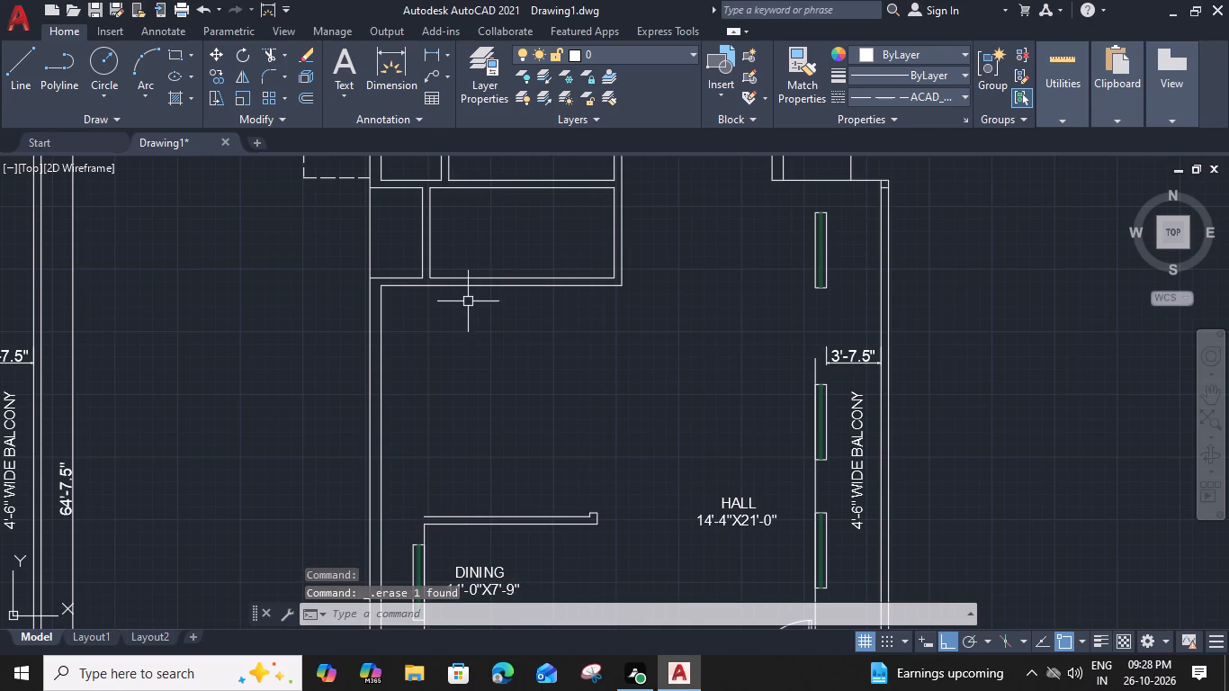
# Select the southern line of the wall south of the 6' space.
pyautogui.click(473, 289)
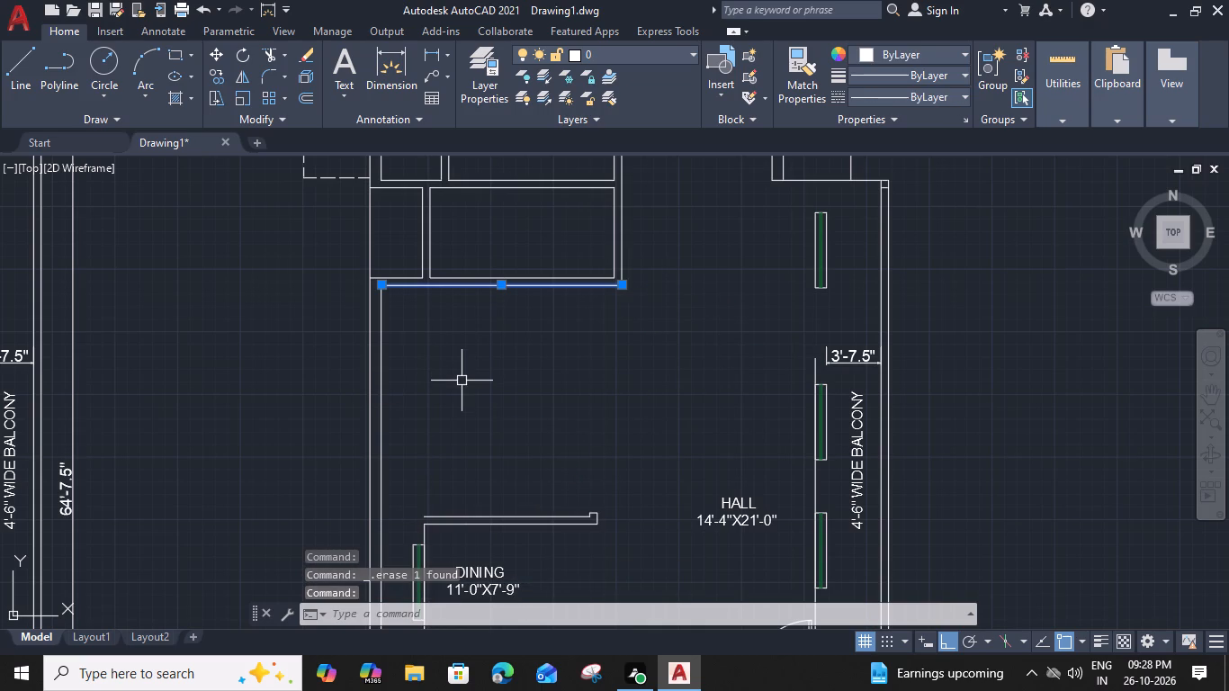
pyautogui.press('k')
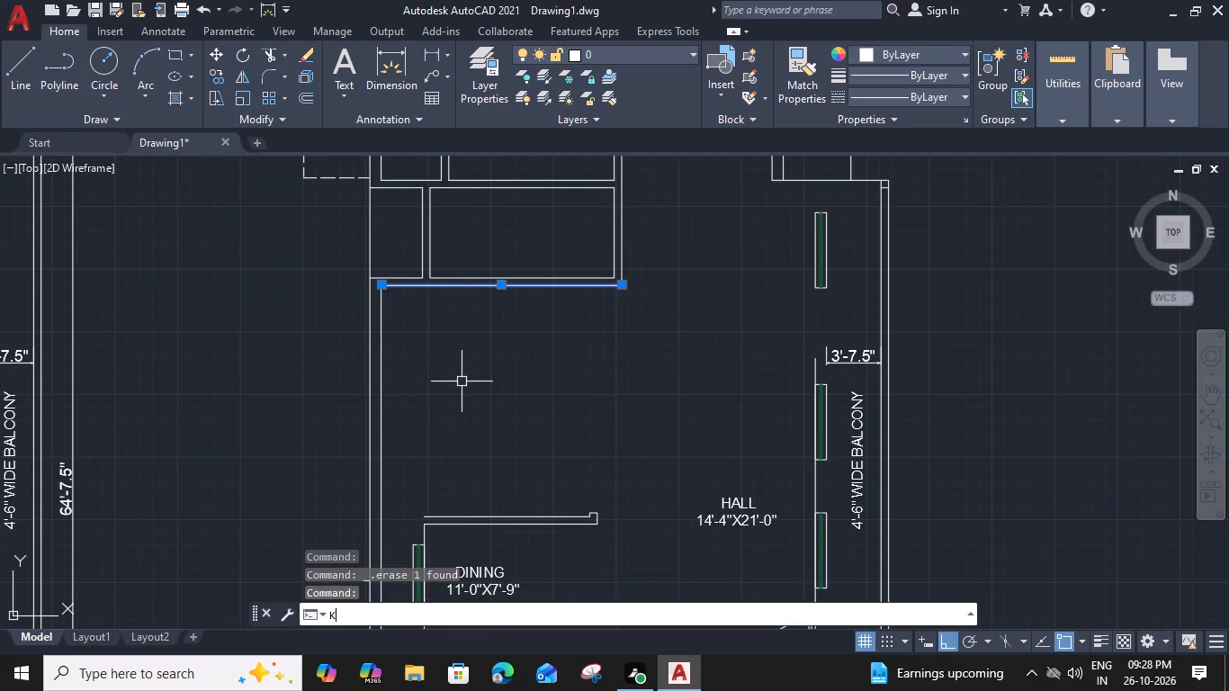
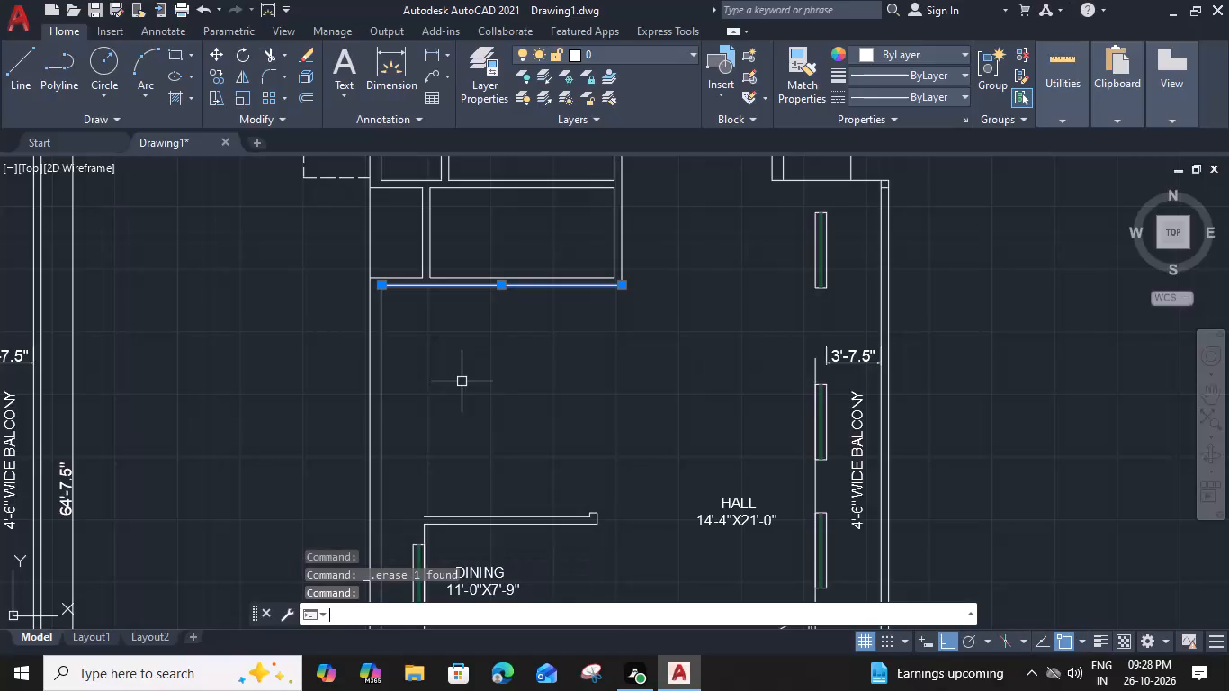
# Offset the southern line of the wall south of the 6' space 10' to the south.
pyautogui.write('O')
pyautogui.press('space')
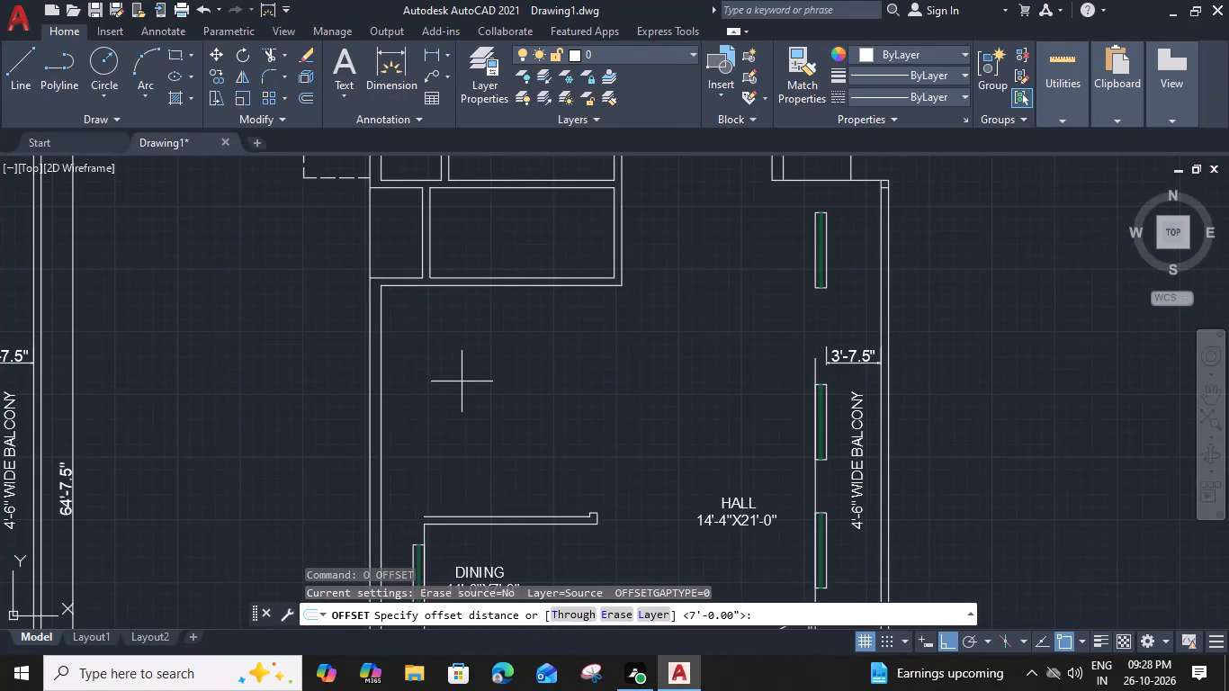
pyautogui.write("10'")
pyautogui.press('space')
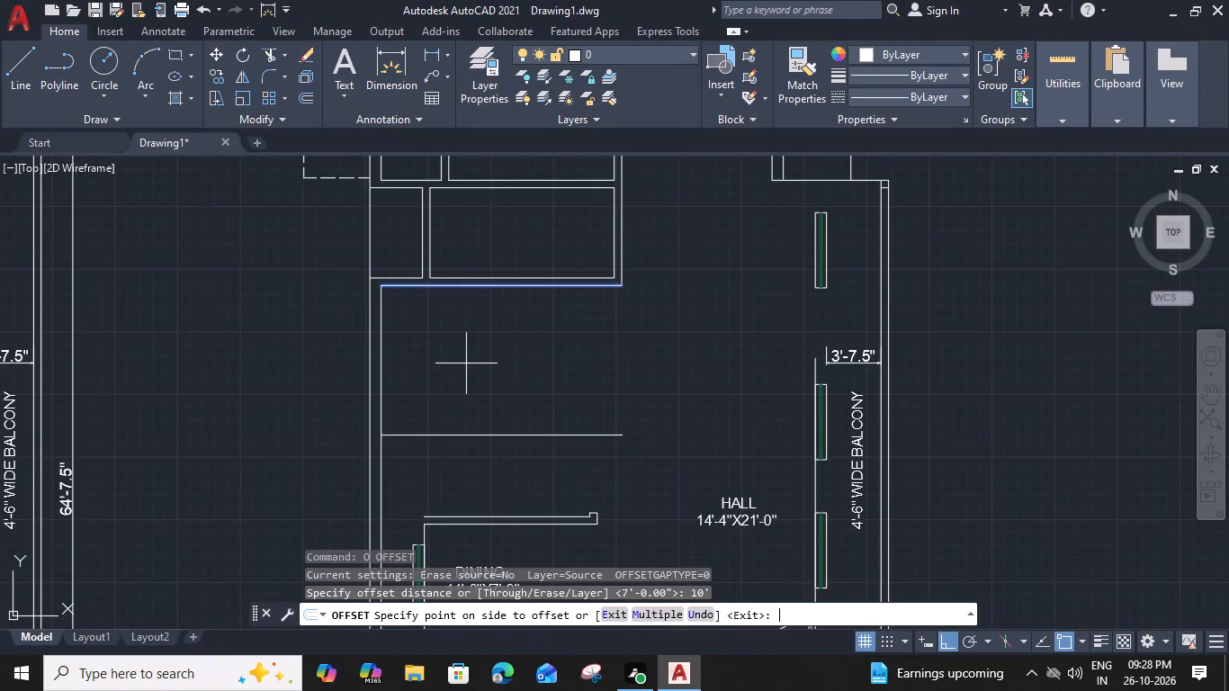
pyautogui.click(472, 453)
pyautogui.moveTo(477, 476); pyautogui.dragTo(482, 375, button='middle')
pyautogui.press('Escape')
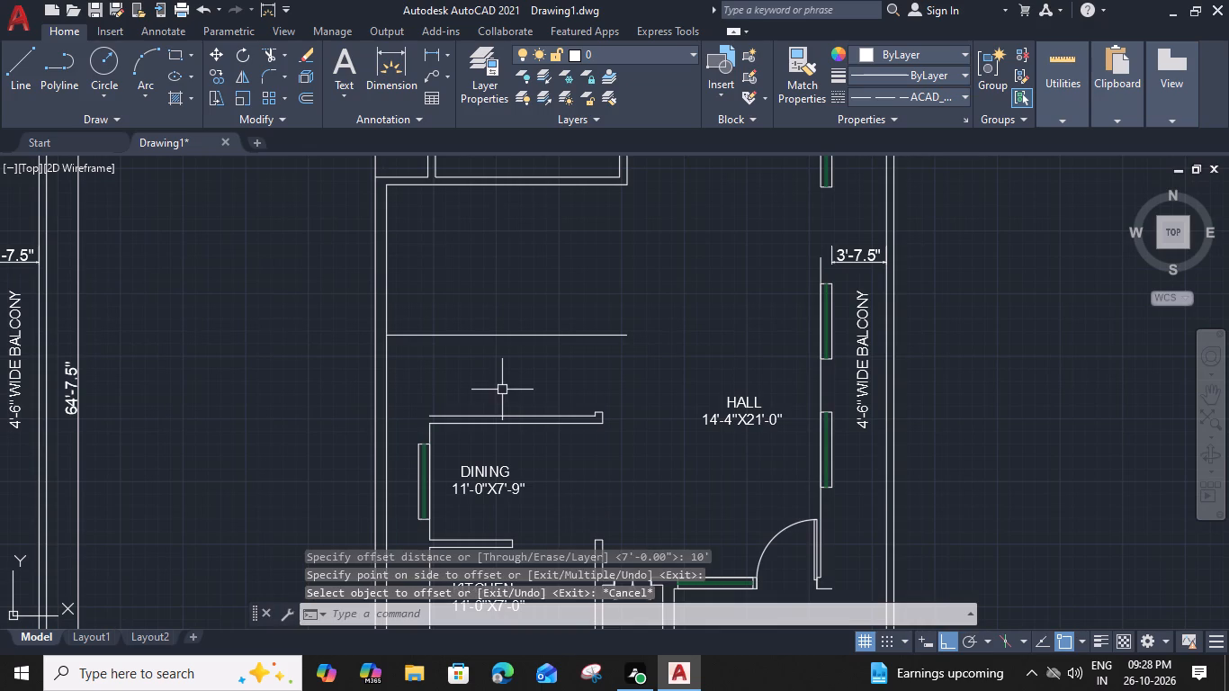
# Delete the old DINING and KITCHEN walls, window and labels, together with the adjoining western door leaf.
pyautogui.scroll(-1, 618, 391)
pyautogui.click(618, 391)
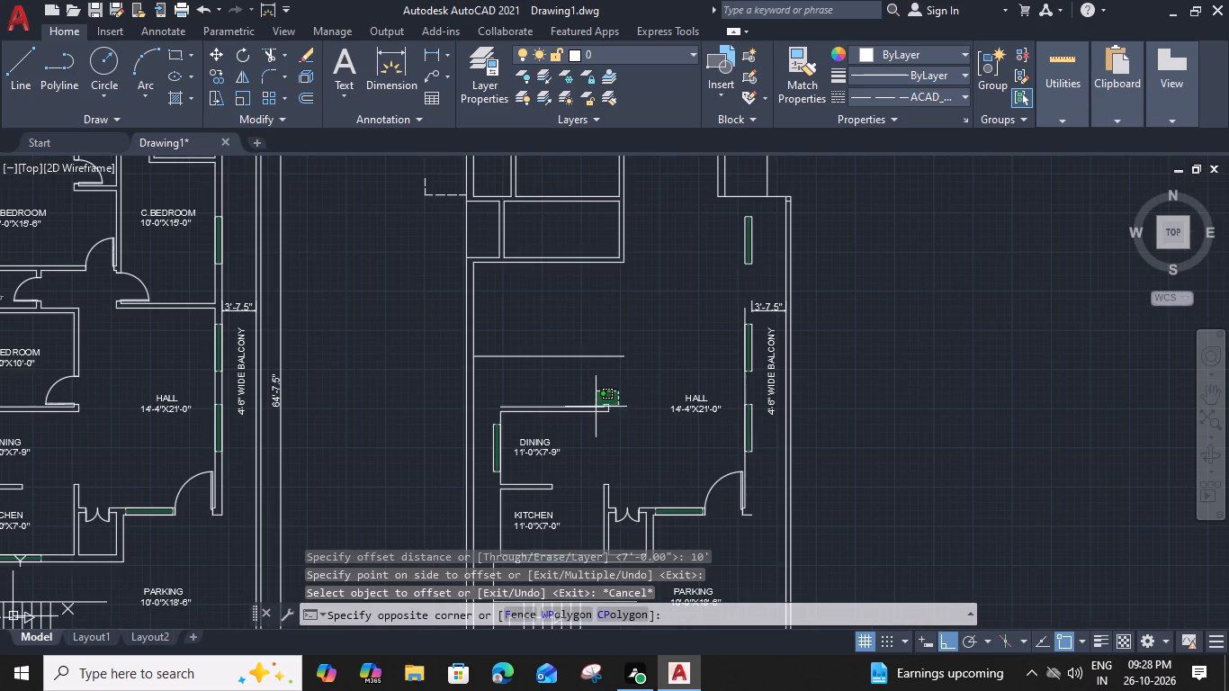
pyautogui.click(490, 518)
pyautogui.press('Delete')
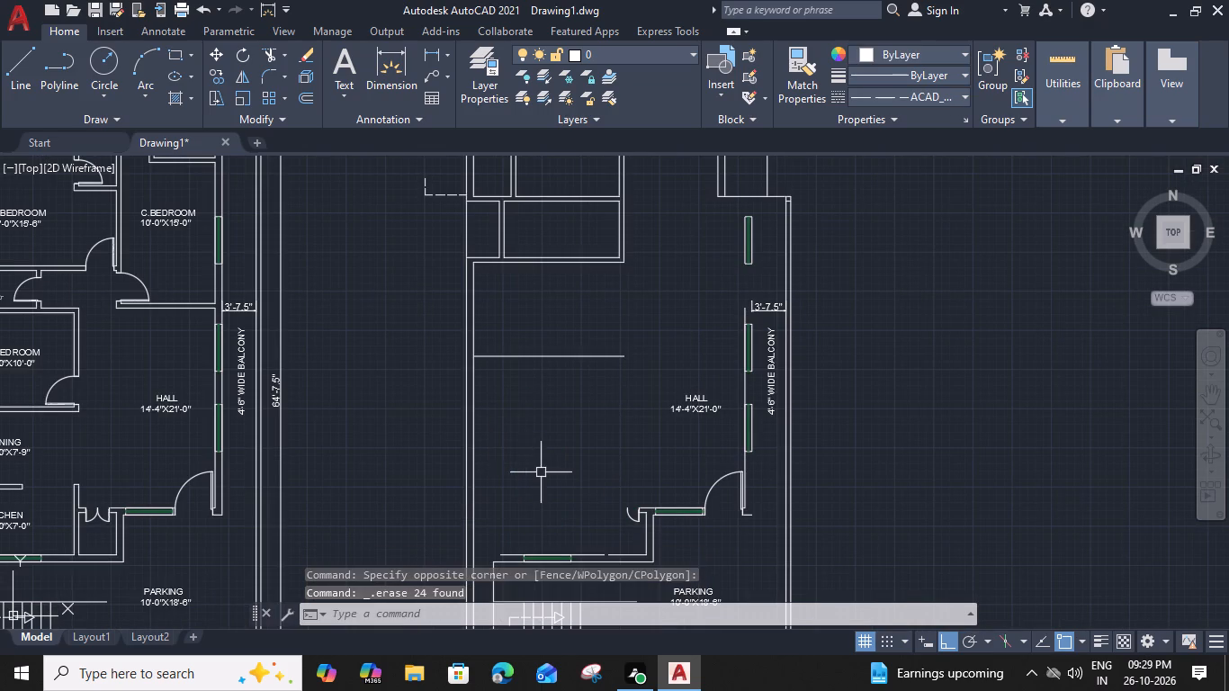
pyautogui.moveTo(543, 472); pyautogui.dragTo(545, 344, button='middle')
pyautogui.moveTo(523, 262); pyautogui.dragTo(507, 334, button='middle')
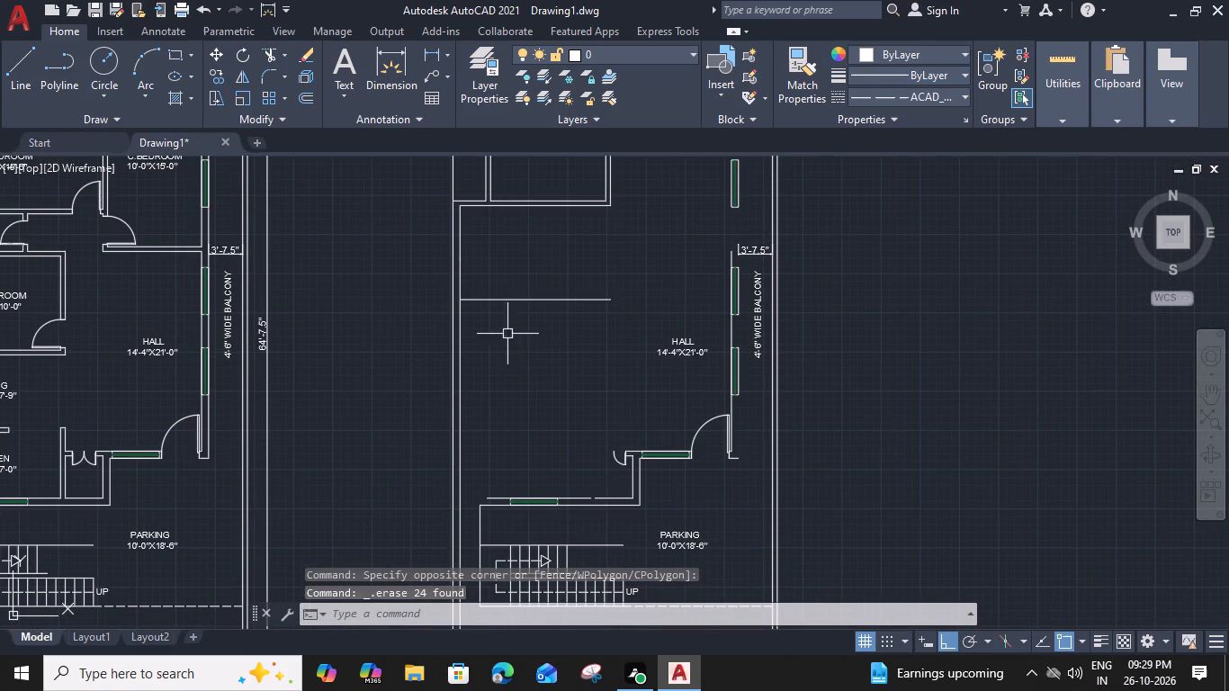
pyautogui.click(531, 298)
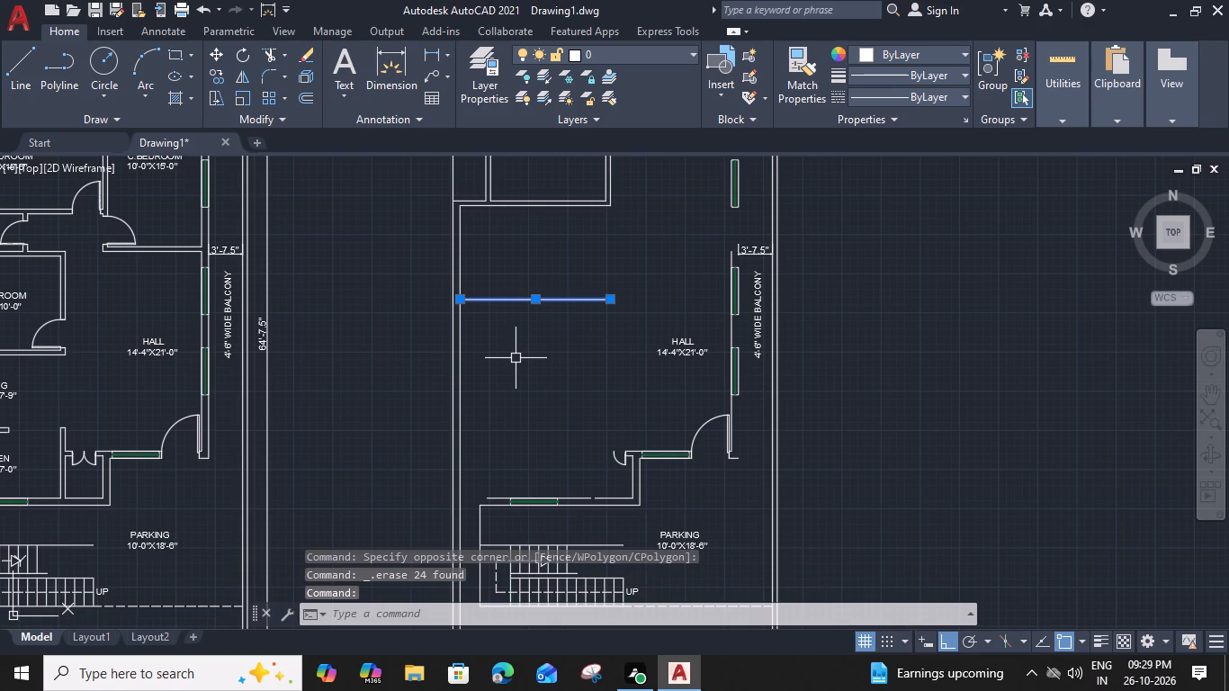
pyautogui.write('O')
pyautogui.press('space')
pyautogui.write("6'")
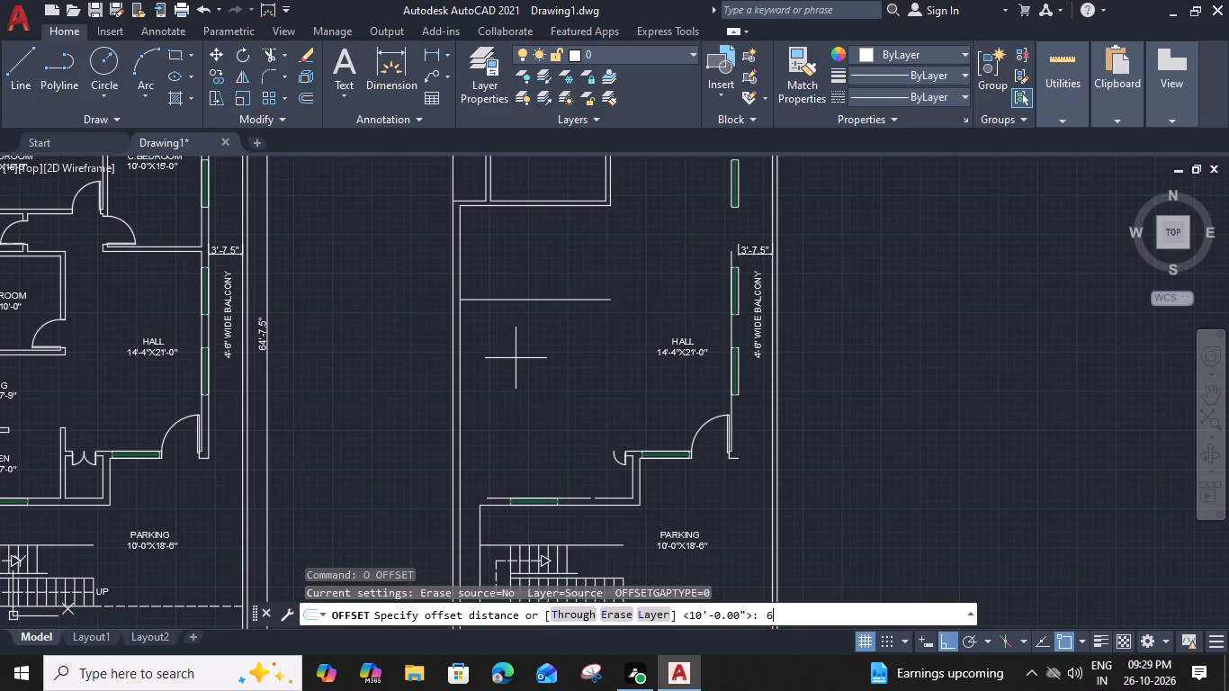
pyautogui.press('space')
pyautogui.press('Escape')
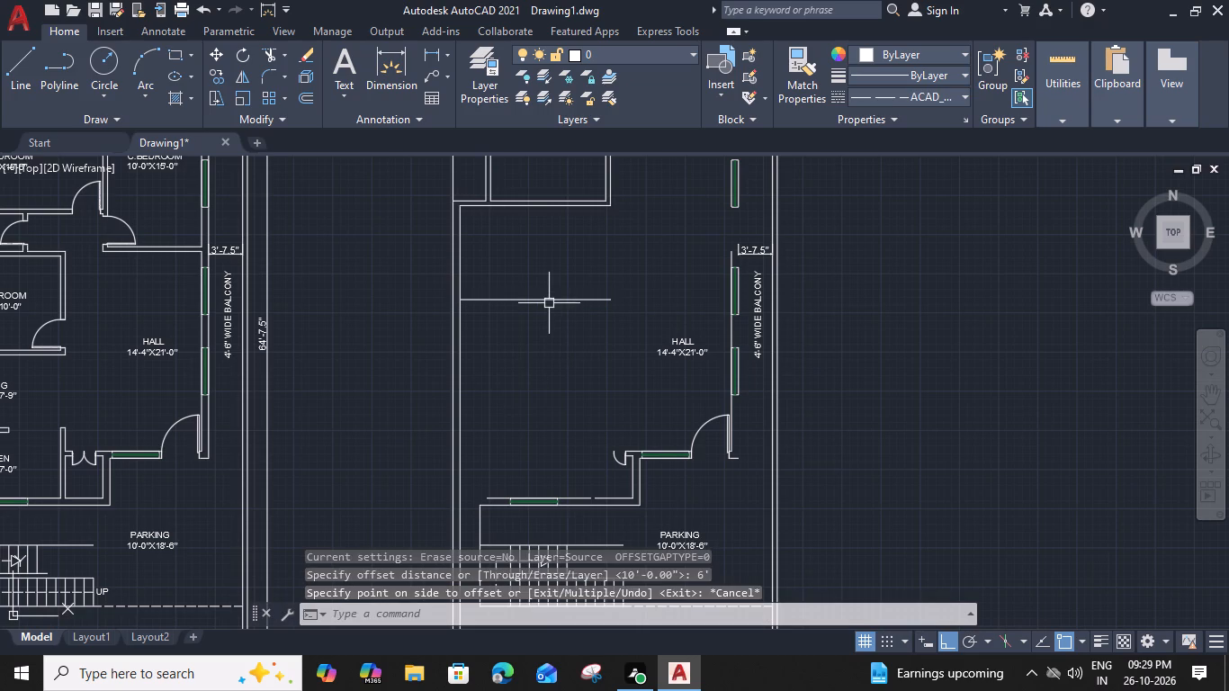
# Offset the new 10' line 6" south to form the room's southern wall.
pyautogui.click(549, 303)
pyautogui.write('O 6"')
pyautogui.press('Return')
pyautogui.click(537, 357)
pyautogui.press('Escape')
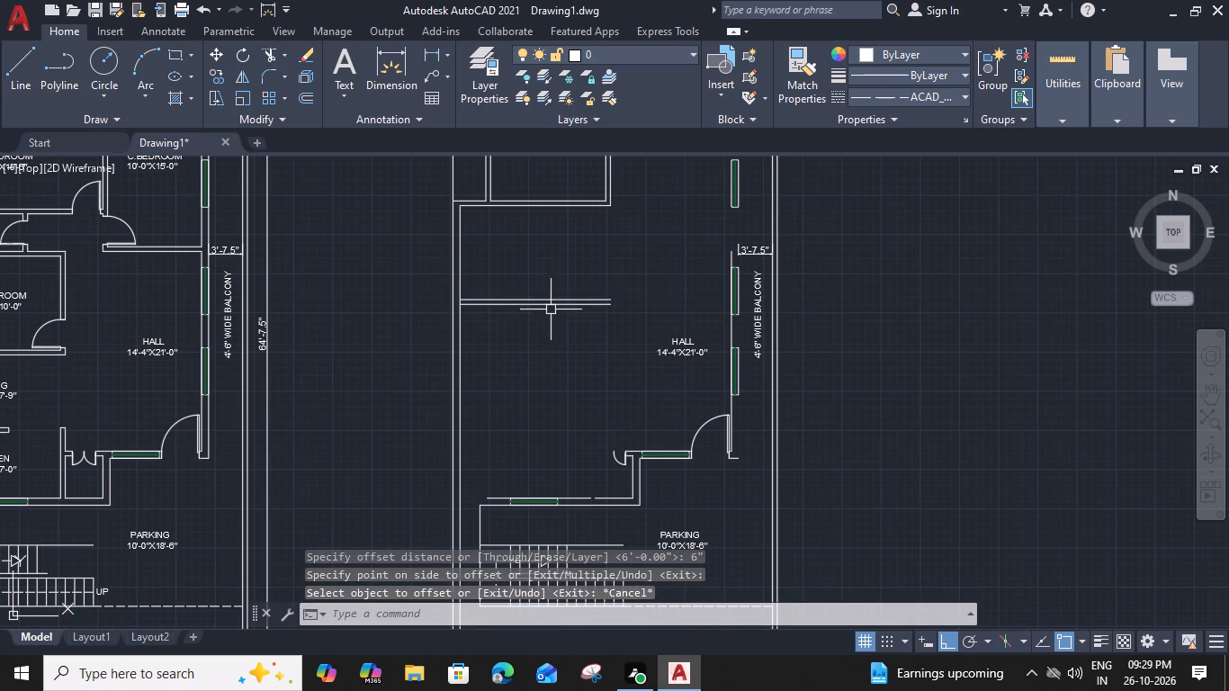
# Offset the southern line of the new 6" wall 6' to the south.
pyautogui.click(554, 303)
pyautogui.write('O')
pyautogui.press('space')
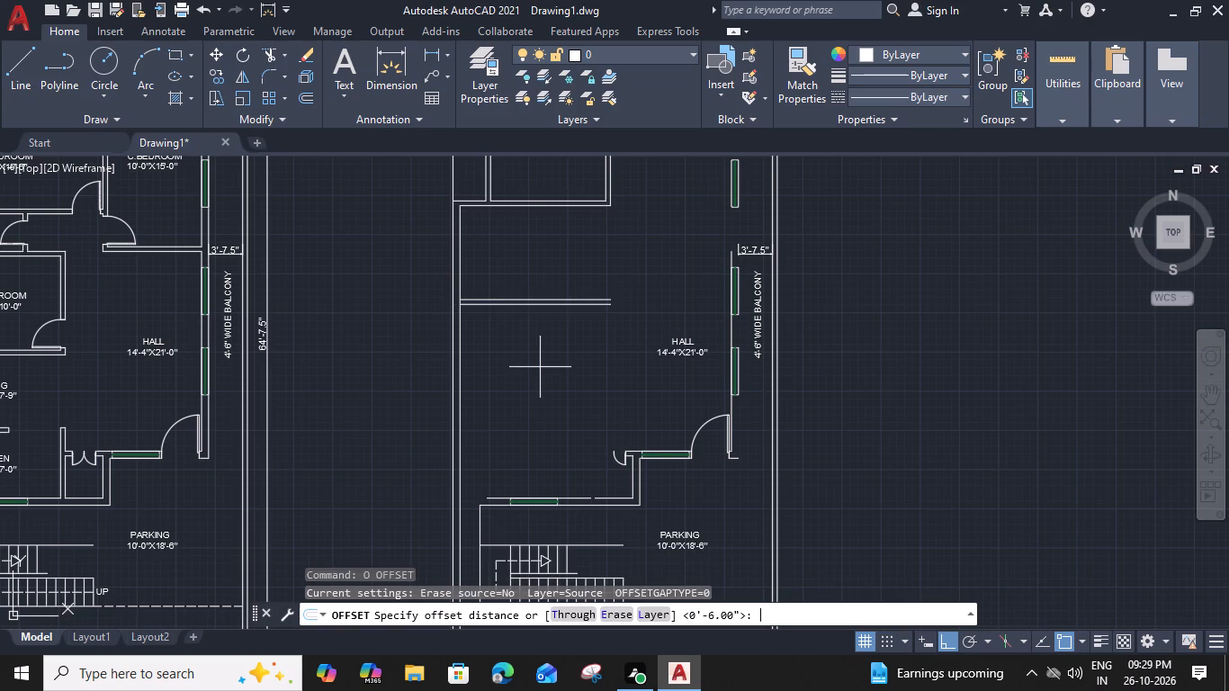
pyautogui.write("6'")
pyautogui.press('space')
pyautogui.click(535, 395)
pyautogui.press('Escape')
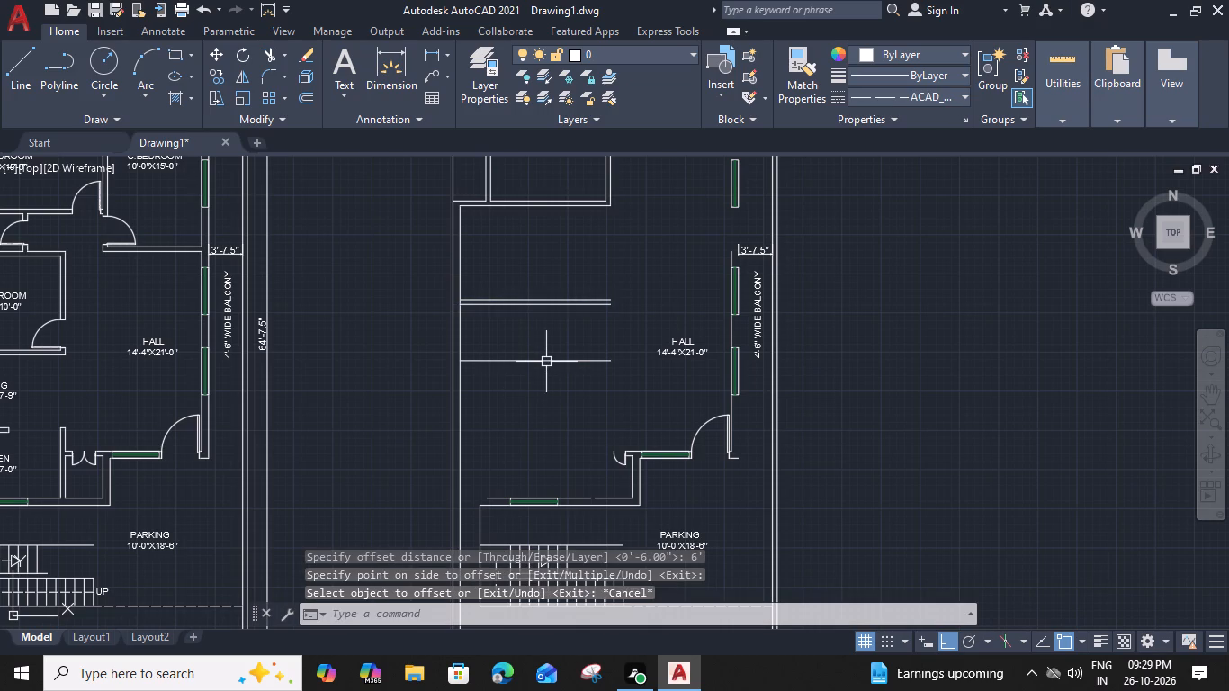
# Offset the line 6' south of the wall by 6" southward to form a second wall.
pyautogui.click(547, 363)
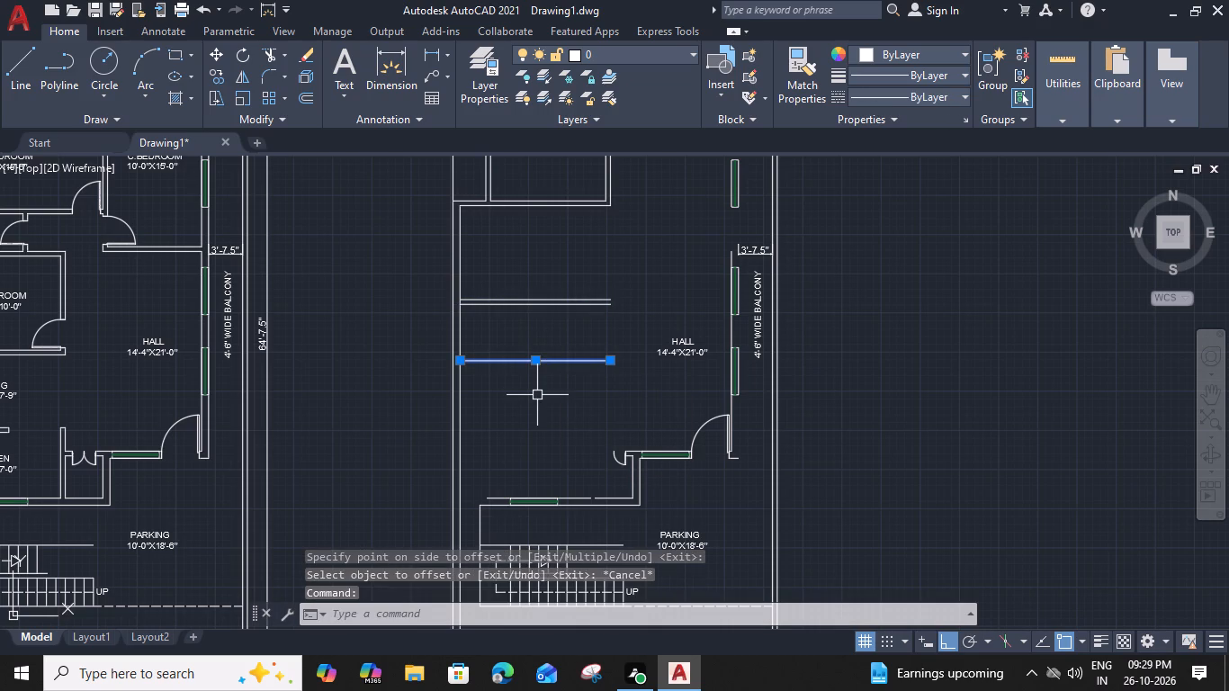
pyautogui.write('O 7')
pyautogui.press('BackSpace')
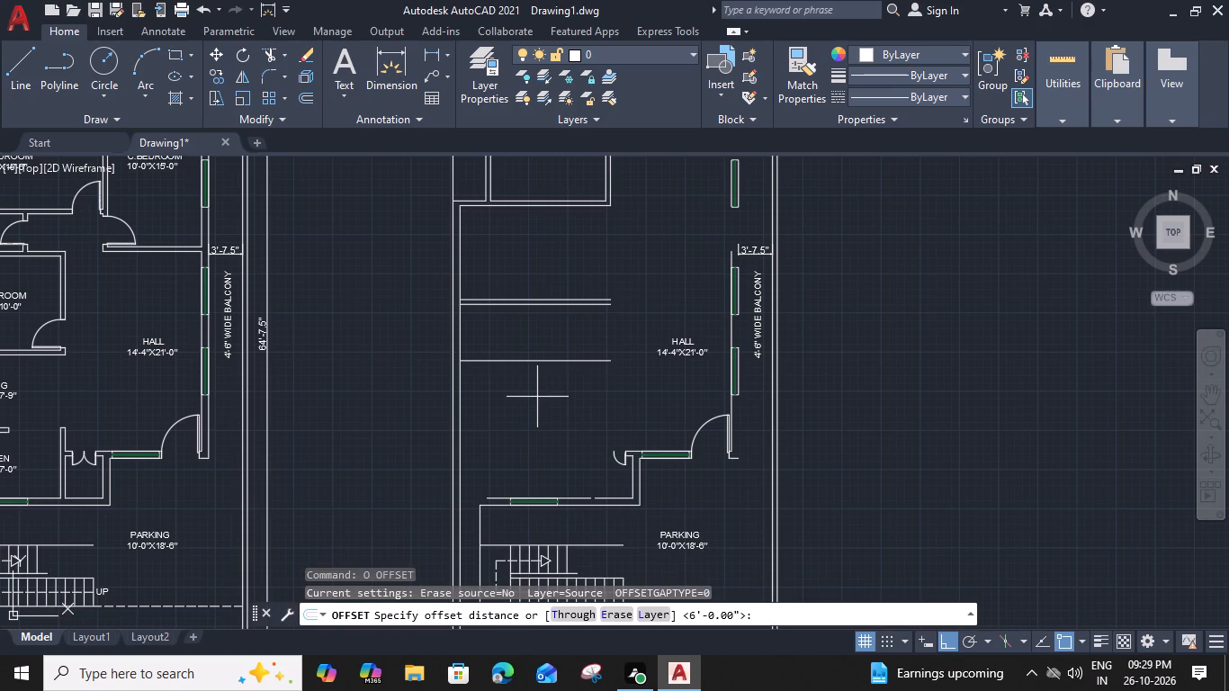
pyautogui.write('6"')
pyautogui.press('Return')
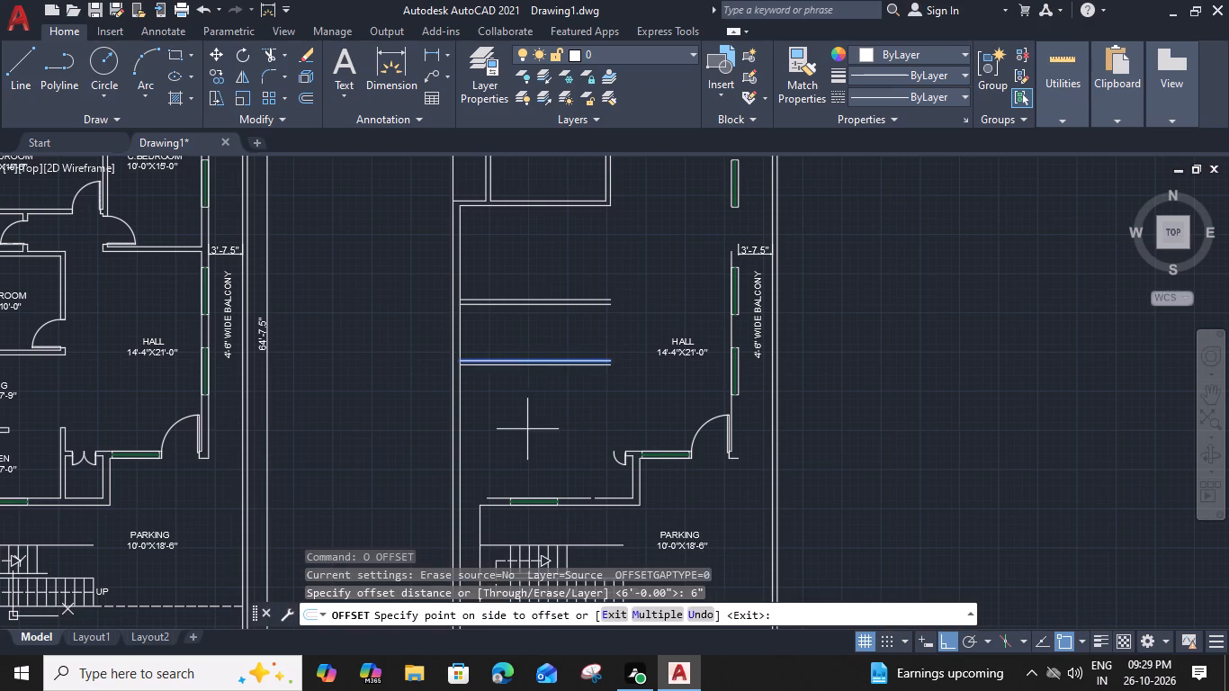
pyautogui.click(527, 429)
pyautogui.press('Escape')
# Offset the southern line of the second 6" wall 10' to the south.
pyautogui.scroll(1, 542, 371)
pyautogui.click(545, 363)
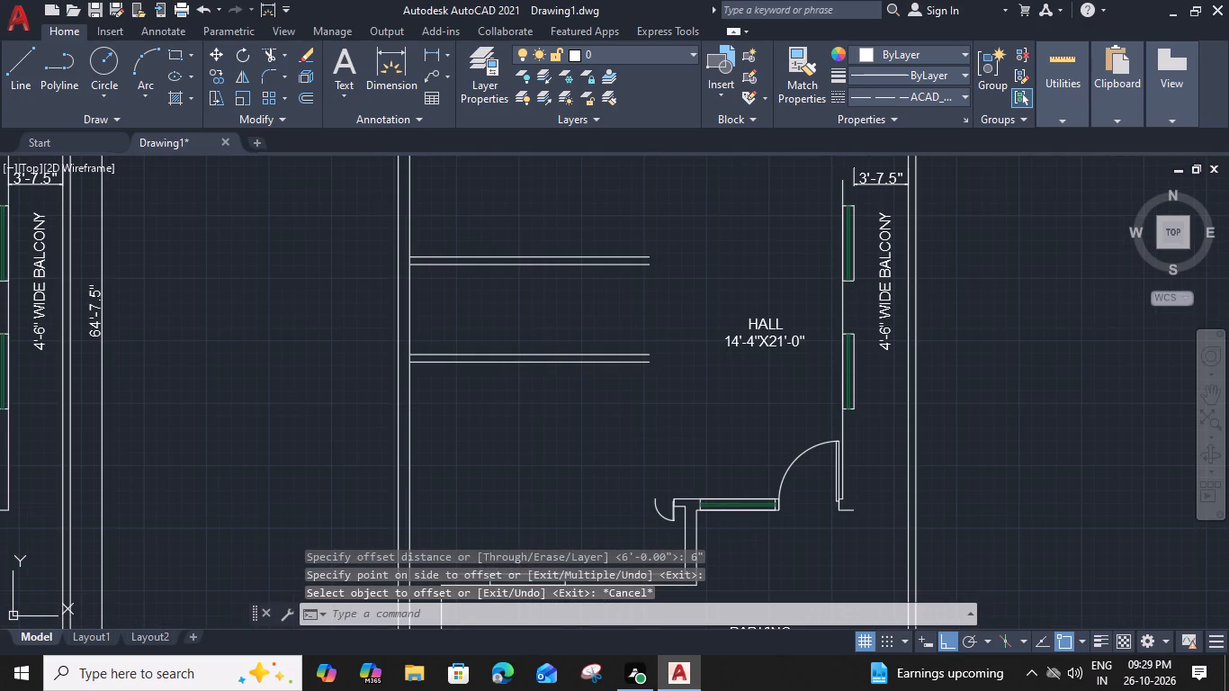
pyautogui.write('O')
pyautogui.press('space')
pyautogui.moveTo(534, 472); pyautogui.dragTo(535, 390, button='middle')
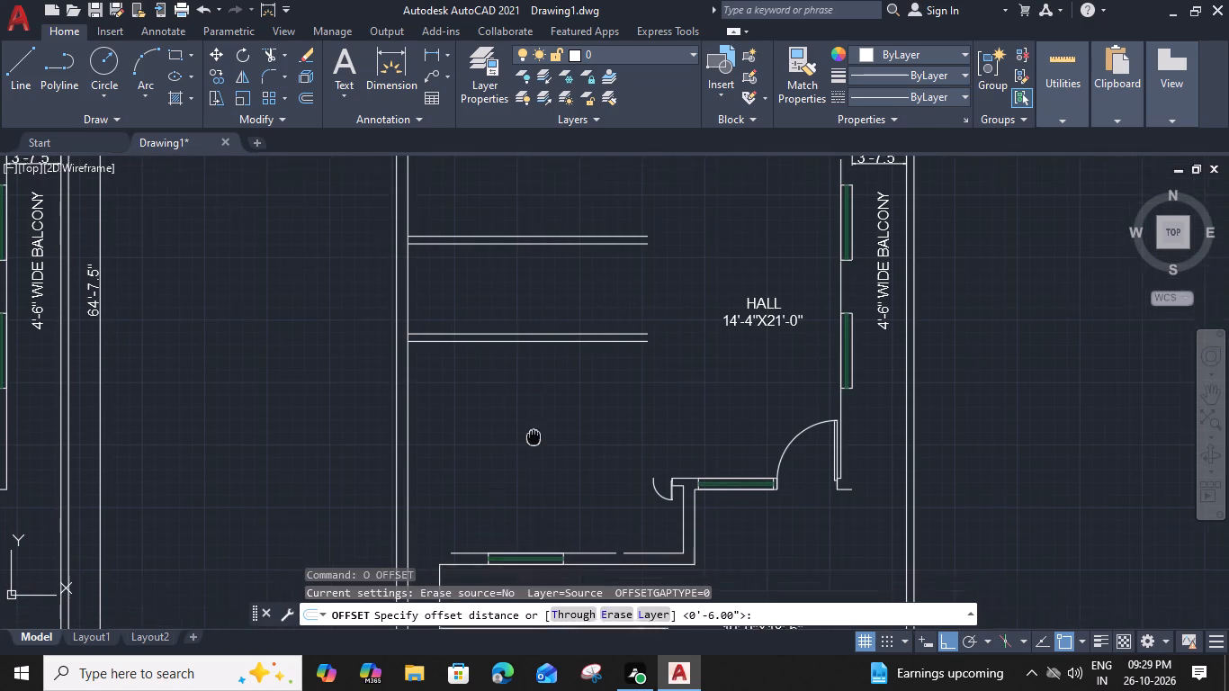
pyautogui.moveTo(535, 390); pyautogui.dragTo(537, 362, button='middle')
pyautogui.scroll(-1, 537, 362)
pyautogui.moveTo(543, 345); pyautogui.dragTo(529, 417, button='middle')
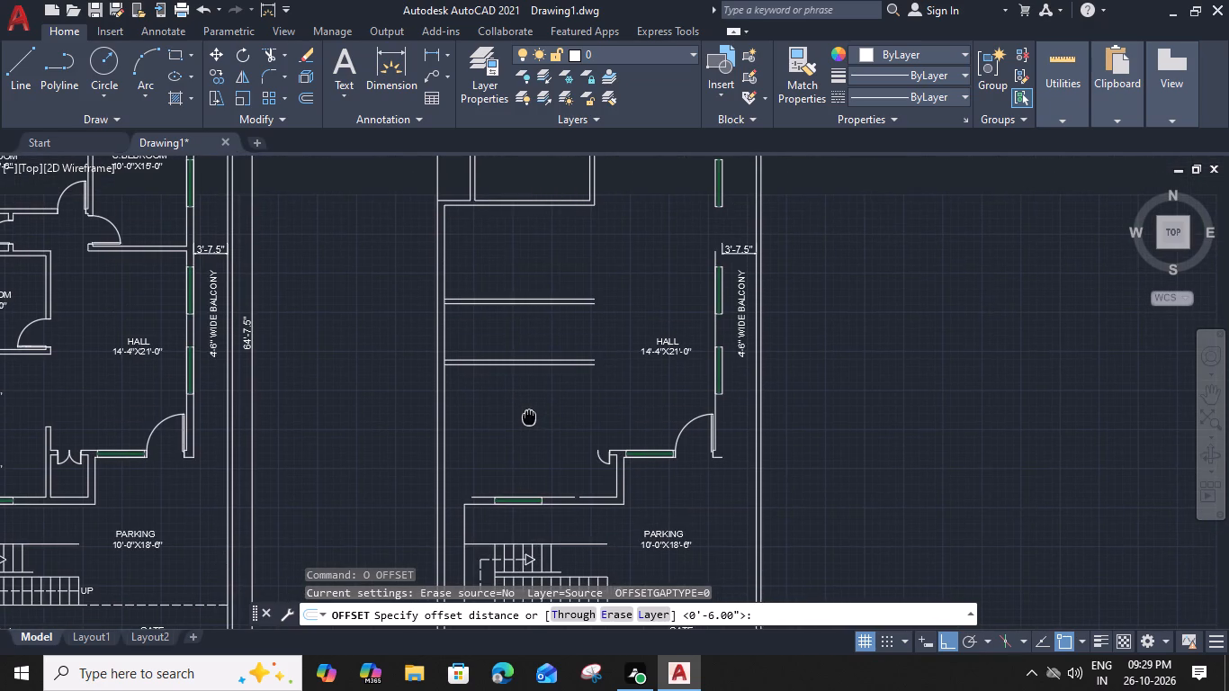
pyautogui.moveTo(529, 417); pyautogui.dragTo(536, 381, button='middle')
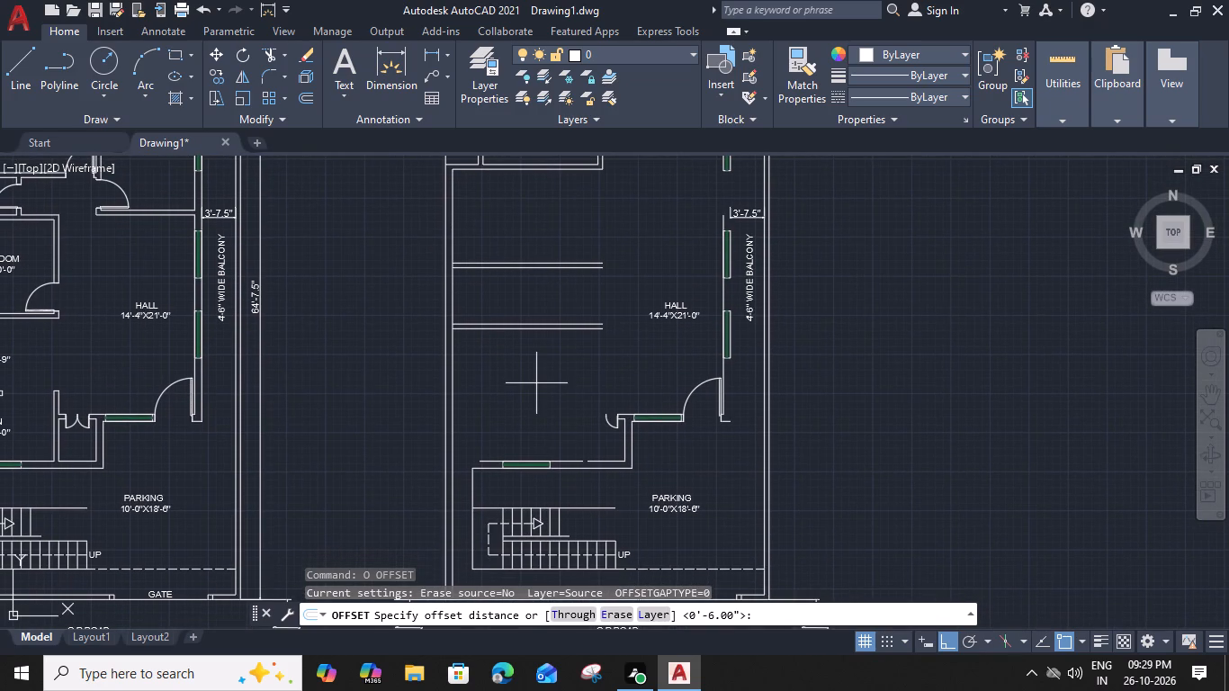
pyautogui.write("10'")
pyautogui.press('space')
pyautogui.click(536, 426)
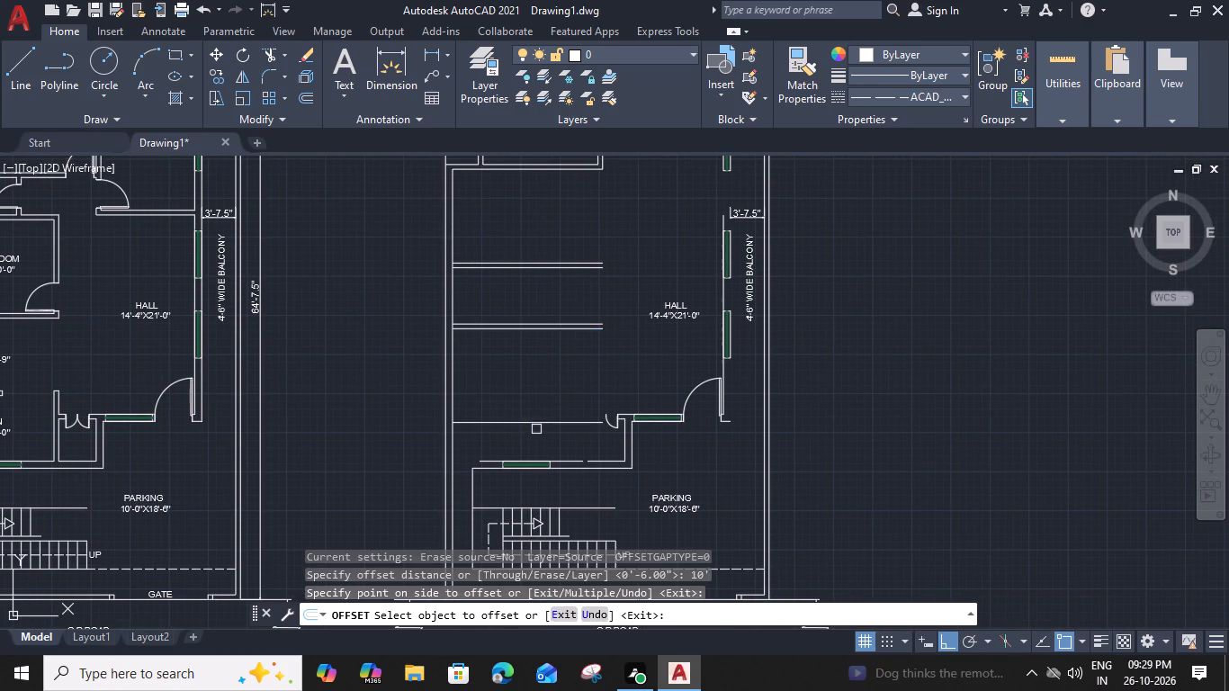
pyautogui.press('Escape')
# Delete the green window in the old kitchen's south wall, north of the staircase.
pyautogui.moveTo(536, 431); pyautogui.dragTo(540, 357, button='middle')
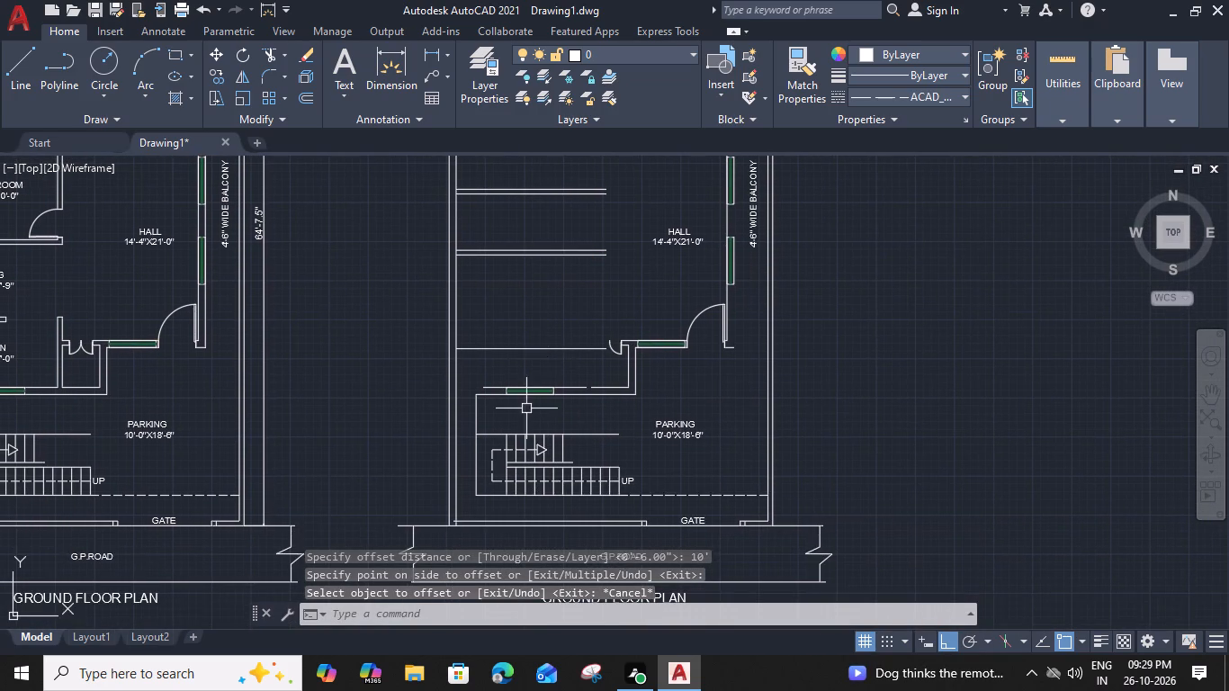
pyautogui.scroll(1, 521, 426)
pyautogui.click(543, 371)
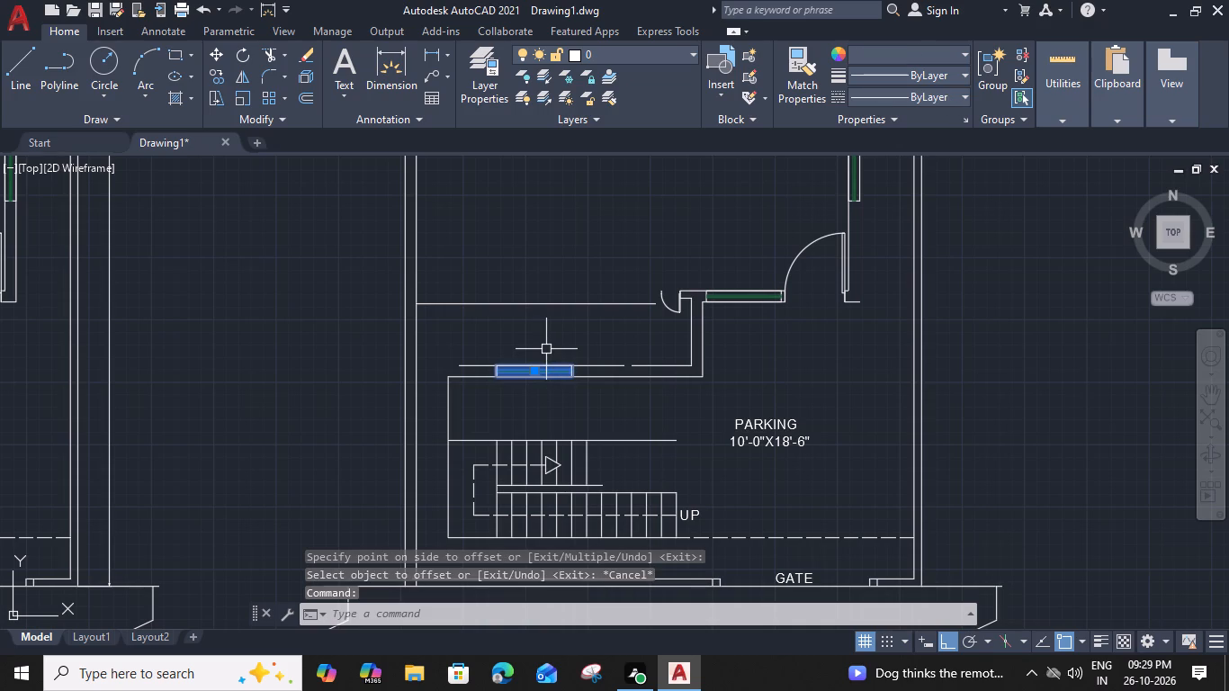
pyautogui.press('Delete')
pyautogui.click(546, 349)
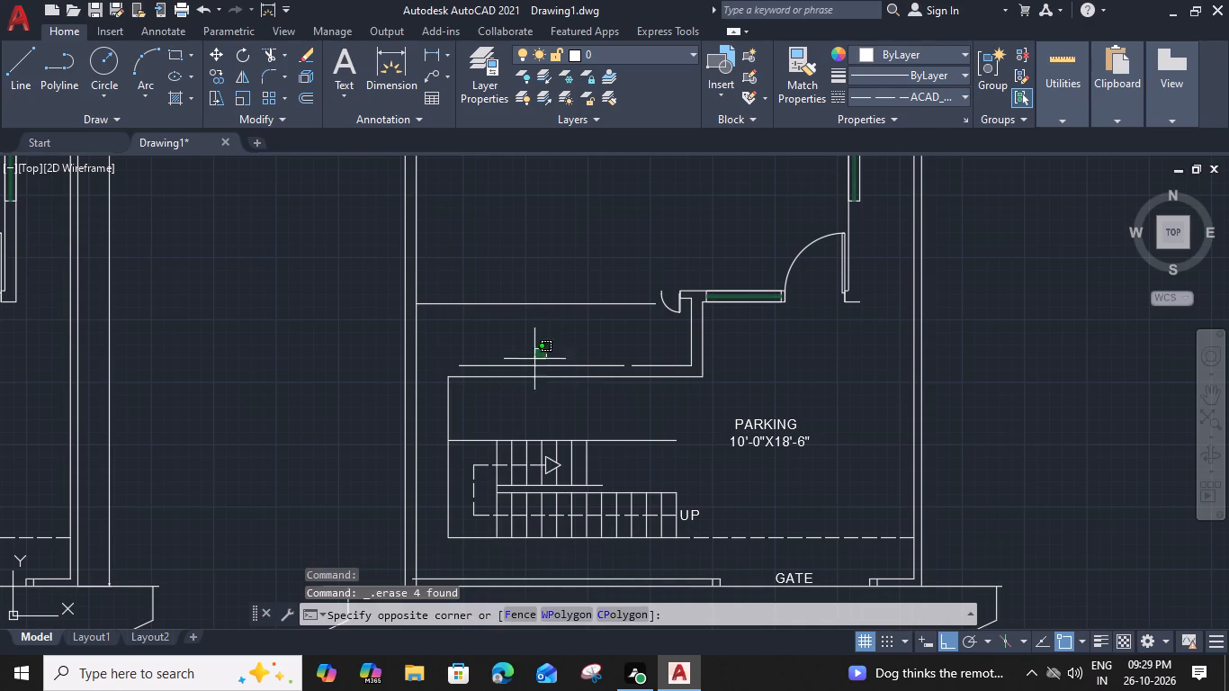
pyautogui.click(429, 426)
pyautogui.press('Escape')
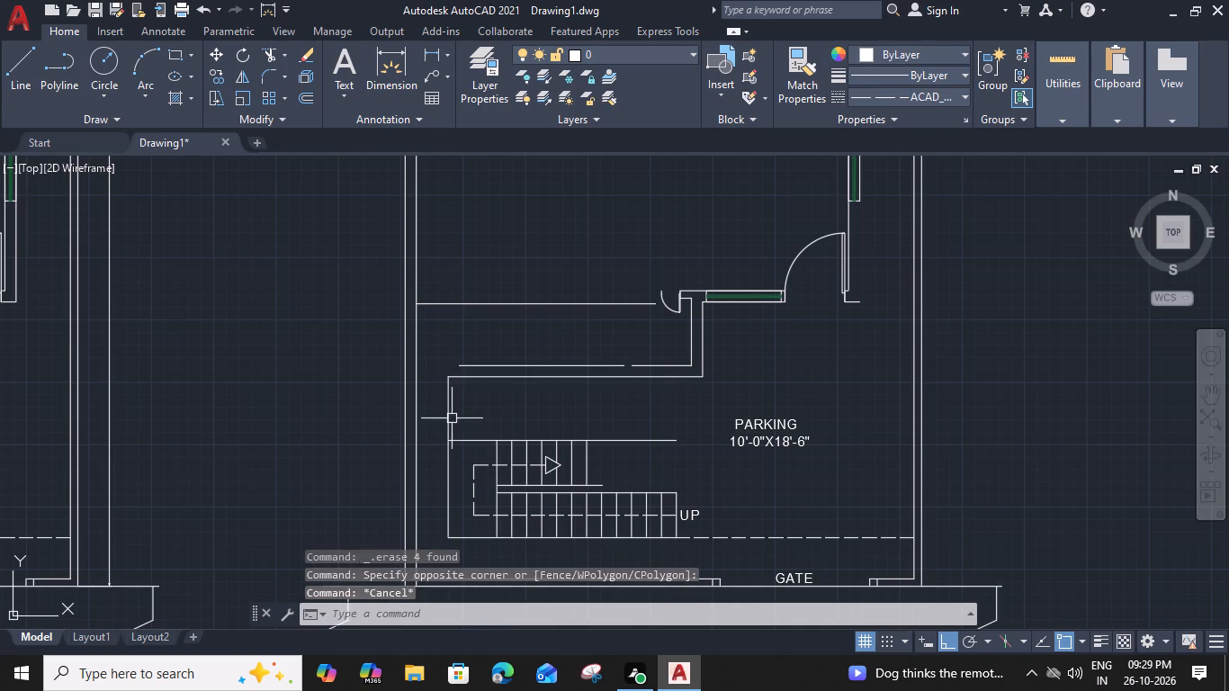
# Trim away the old kitchen's southern and eastern wall lines and the vertical line running up from the staircase.
pyautogui.press('t')
pyautogui.press('r')
pyautogui.press('space')
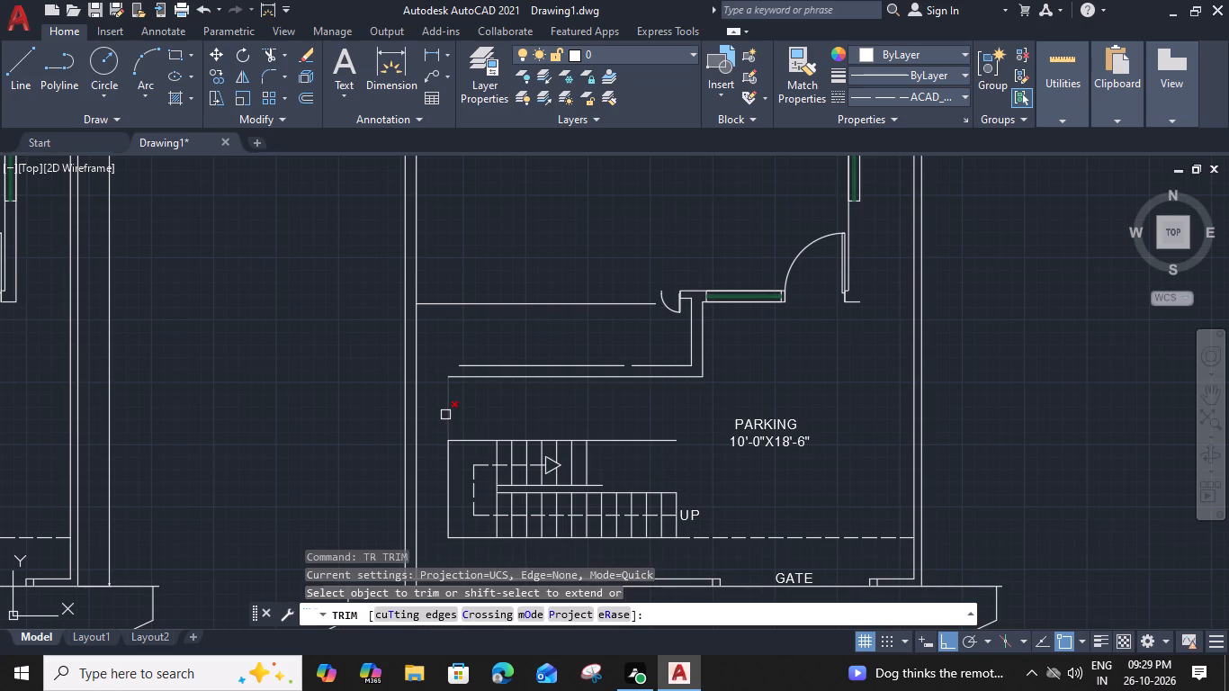
pyautogui.click(445, 414)
pyautogui.click(543, 347)
pyautogui.click(515, 408)
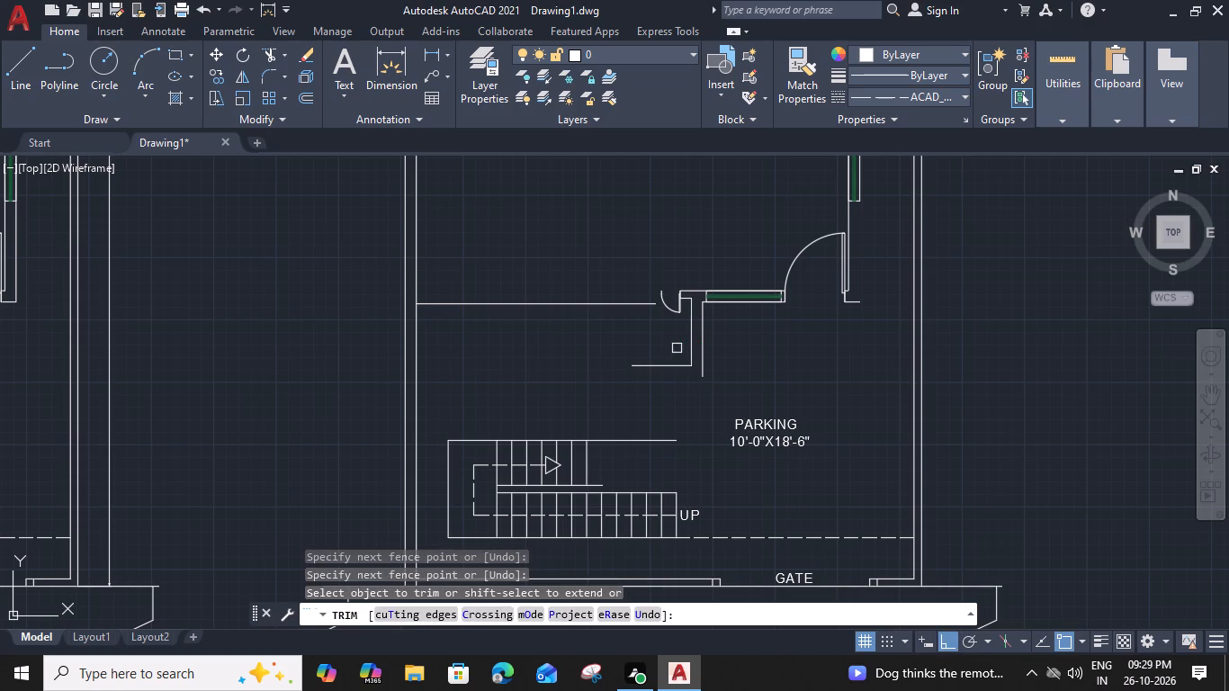
pyautogui.click(676, 348)
pyautogui.click(667, 390)
pyautogui.click(665, 314)
pyautogui.click(735, 279)
pyautogui.click(690, 297)
pyautogui.press('Escape')
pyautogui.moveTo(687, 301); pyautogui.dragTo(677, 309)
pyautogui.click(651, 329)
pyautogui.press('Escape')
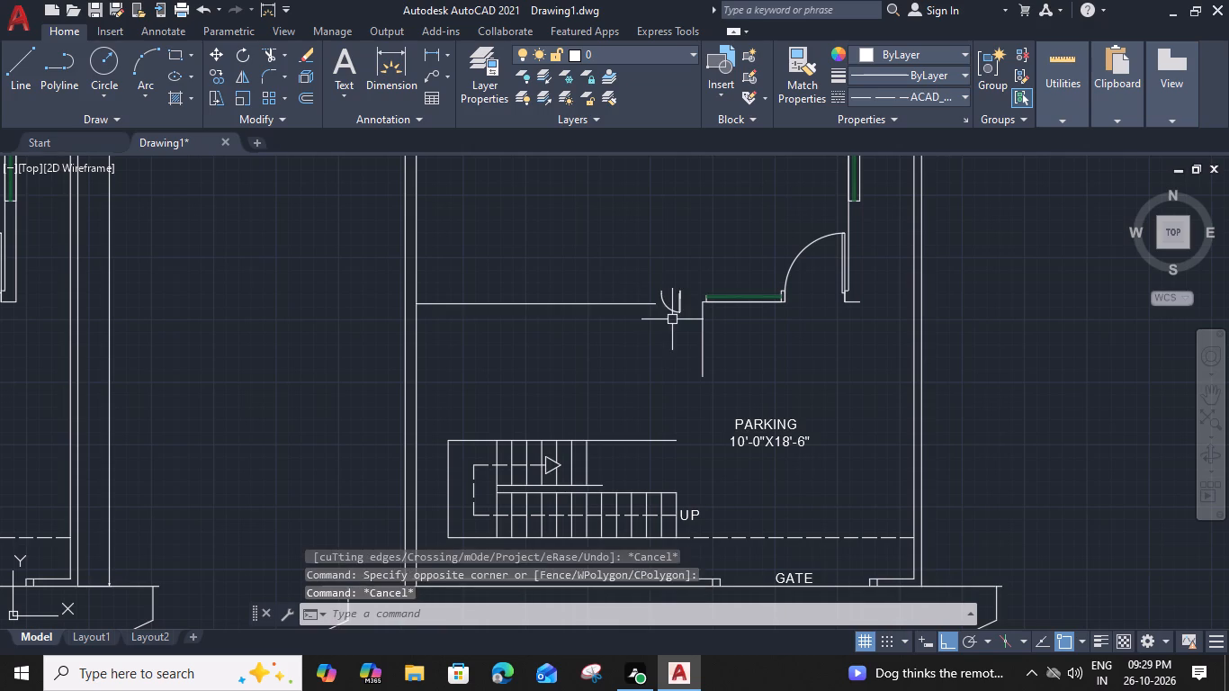
# Delete the leftover small door leaf, the vertical wall line and the short stub west of the hall's south window.
pyautogui.click(675, 312)
pyautogui.press('Delete')
pyautogui.click(714, 348)
pyautogui.click(679, 382)
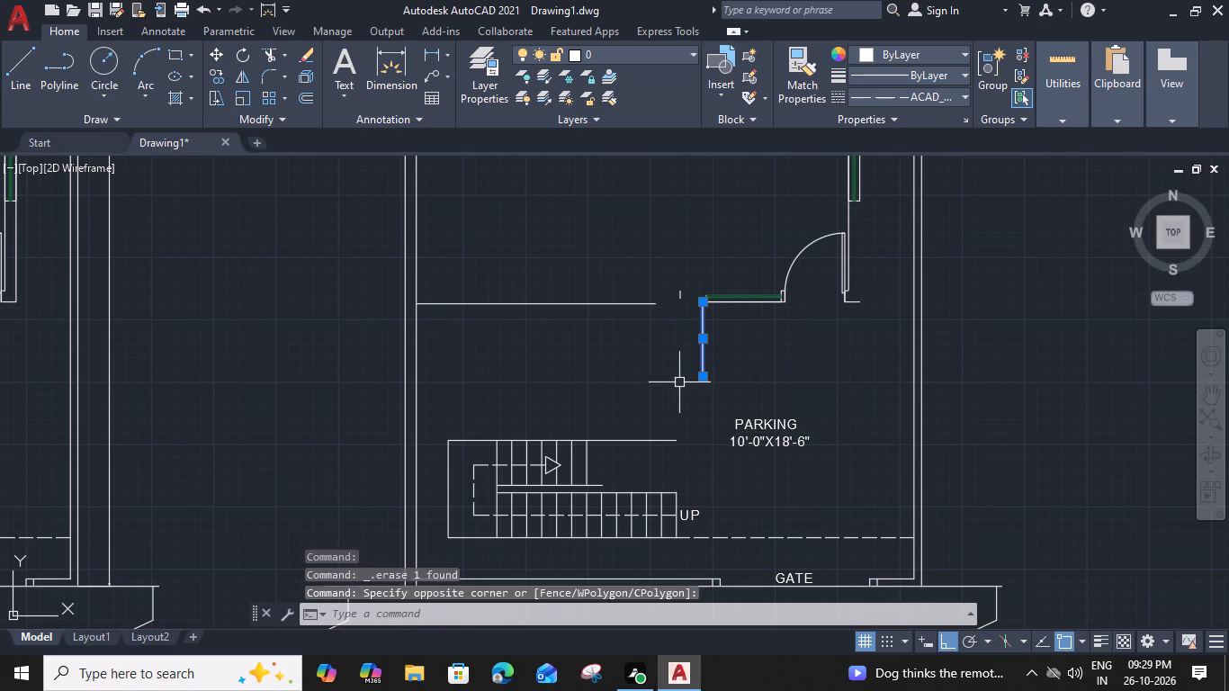
pyautogui.press('Delete')
pyautogui.click(679, 301)
pyautogui.press('Delete')
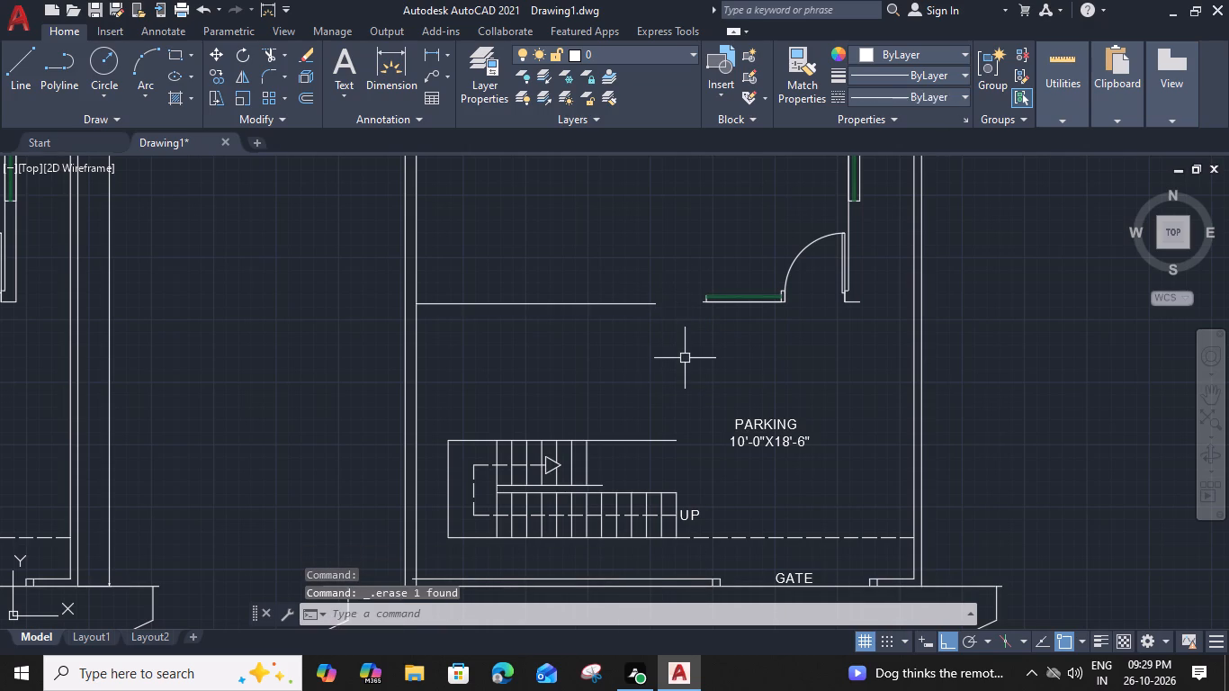
# Offset the southernmost new line, north of the staircase, 6" south to form a third wall.
pyautogui.click(567, 304)
pyautogui.write('O')
pyautogui.press('space')
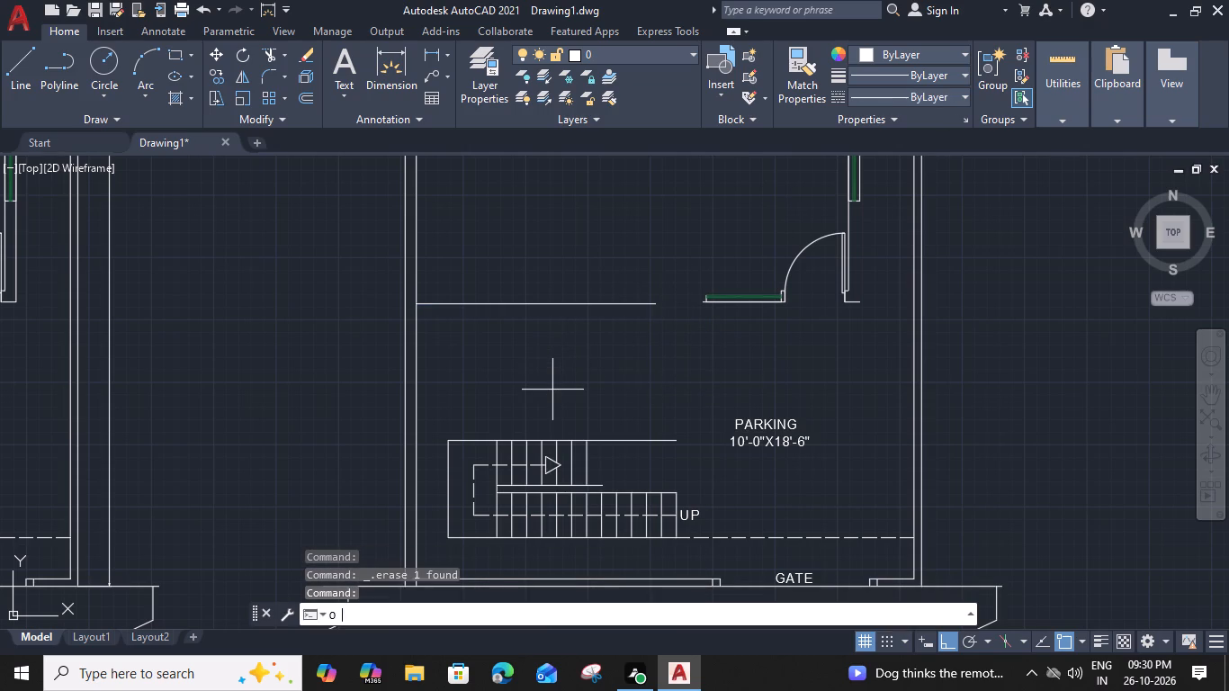
pyautogui.press('6')
pyautogui.hotkey('shift', '"')
pyautogui.press('Return')
pyautogui.click(552, 395)
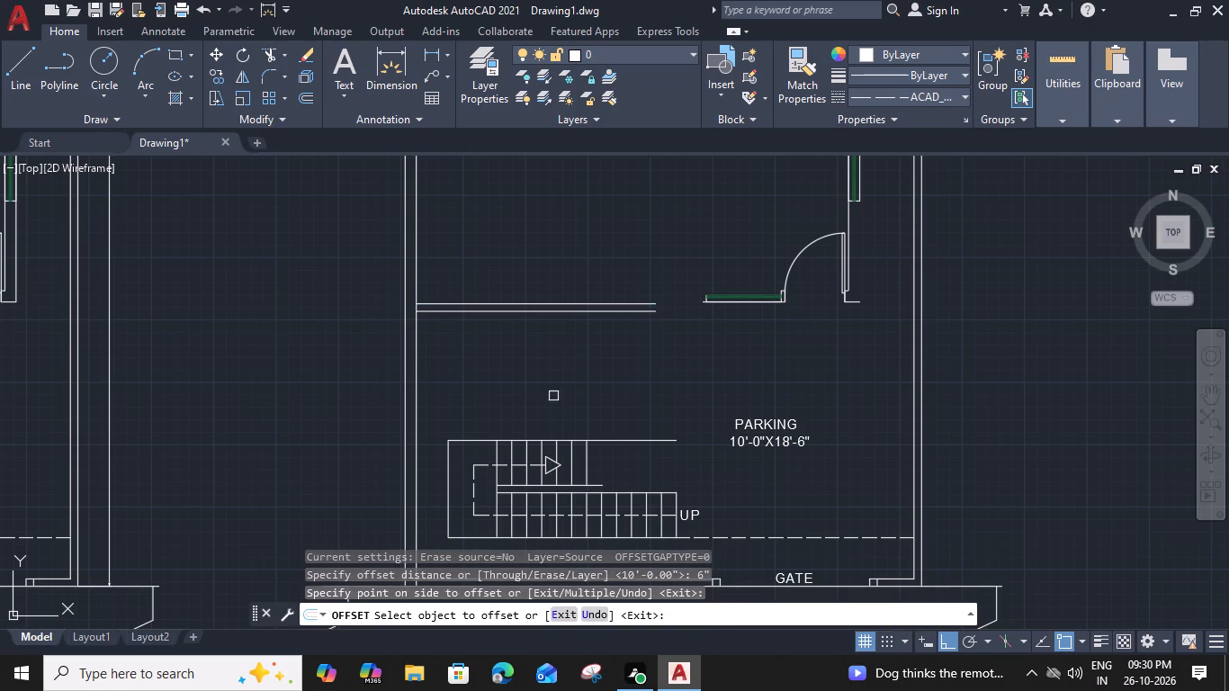
pyautogui.press('Escape')
# Offset the southern line of the third 6" wall 6' south toward the staircase.
pyautogui.click(548, 313)
pyautogui.write('O')
pyautogui.press('space')
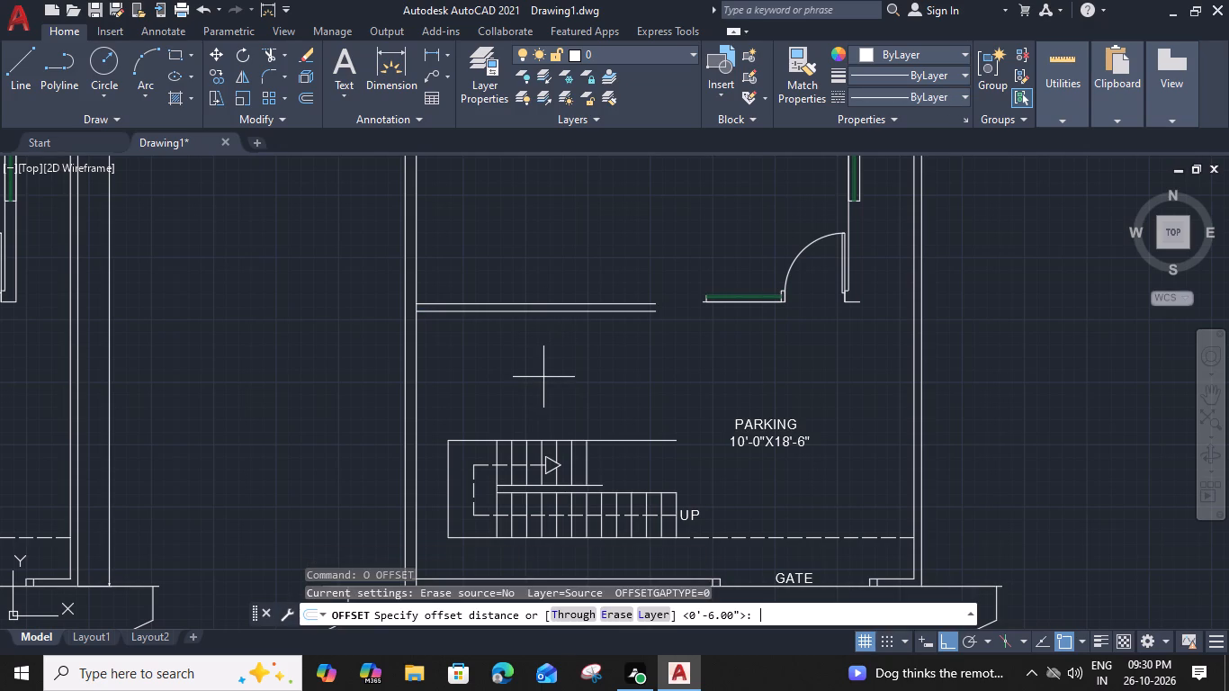
pyautogui.write("6'")
pyautogui.press('space')
pyautogui.click(543, 398)
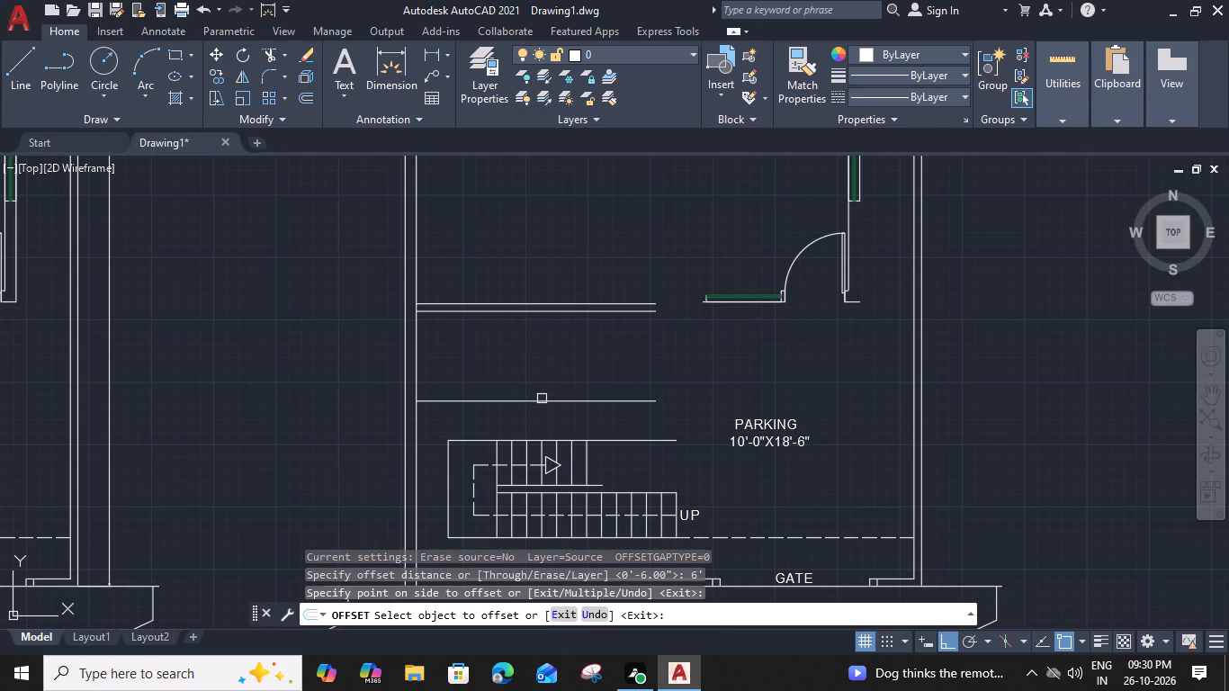
# Offset the line just north of the staircase 9" south to form a 9" wall.
pyautogui.press('Escape')
pyautogui.scroll(-1, 566, 363)
pyautogui.moveTo(565, 363); pyautogui.dragTo(560, 390, button='middle')
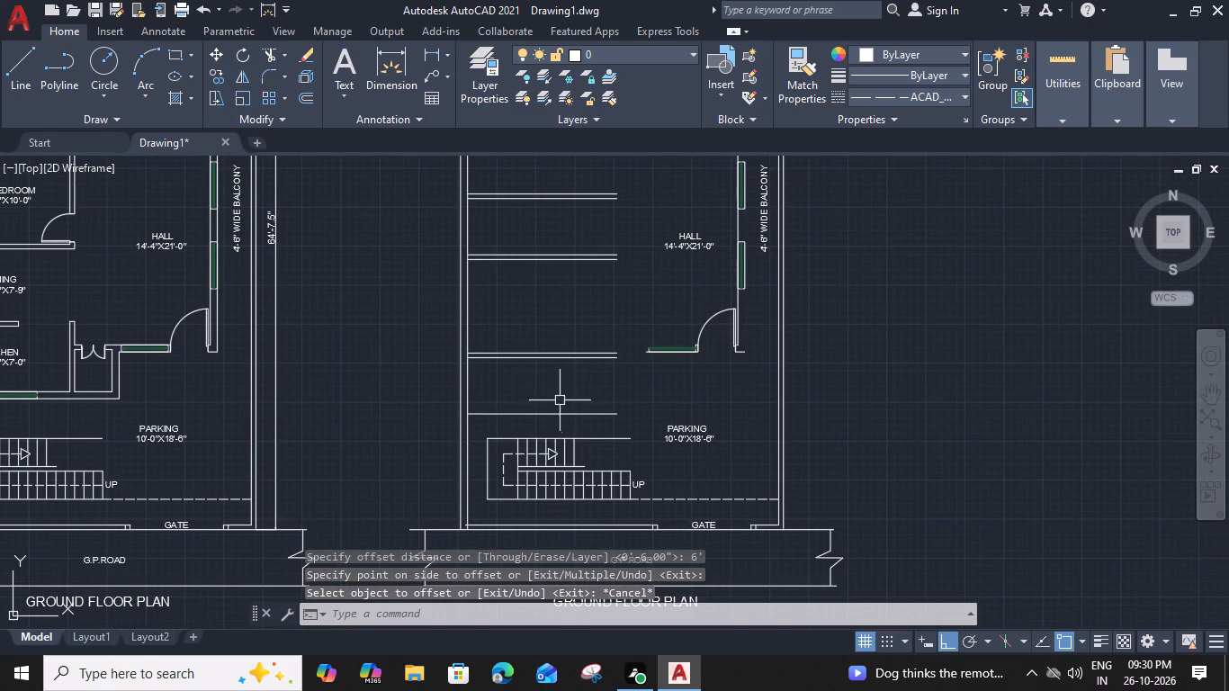
pyautogui.click(565, 416)
pyautogui.write('O 9"')
pyautogui.press('Return')
pyautogui.click(554, 450)
pyautogui.press('Escape')
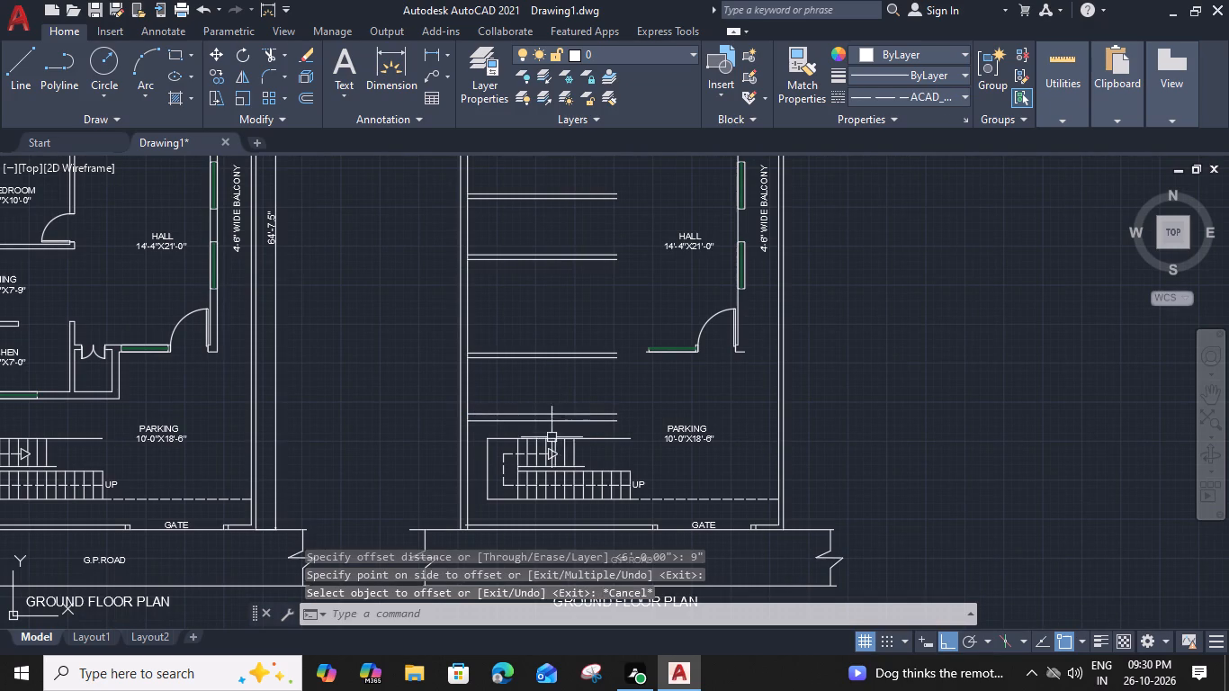
# Extend the facing lines of the first two 6" walls to the west wall's outer line and trim the inner line between and through them.
pyautogui.moveTo(578, 338); pyautogui.dragTo(574, 372, button='middle')
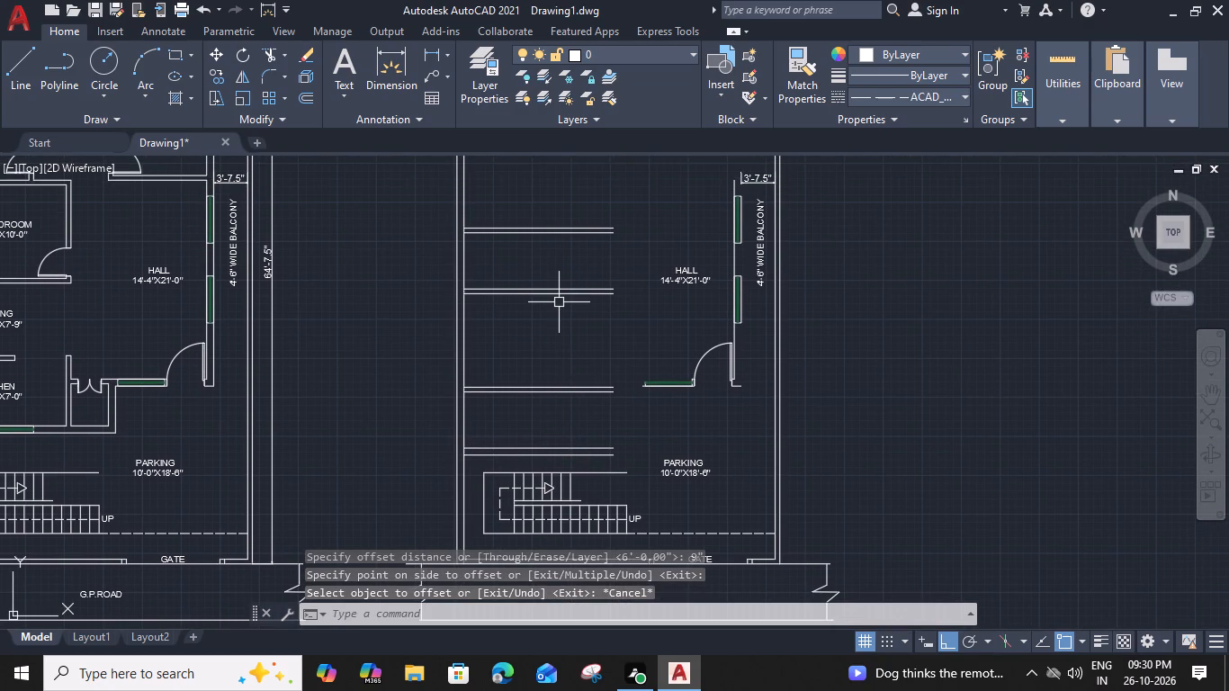
pyautogui.moveTo(574, 261); pyautogui.dragTo(578, 320, button='middle')
pyautogui.write('TR')
pyautogui.press('space')
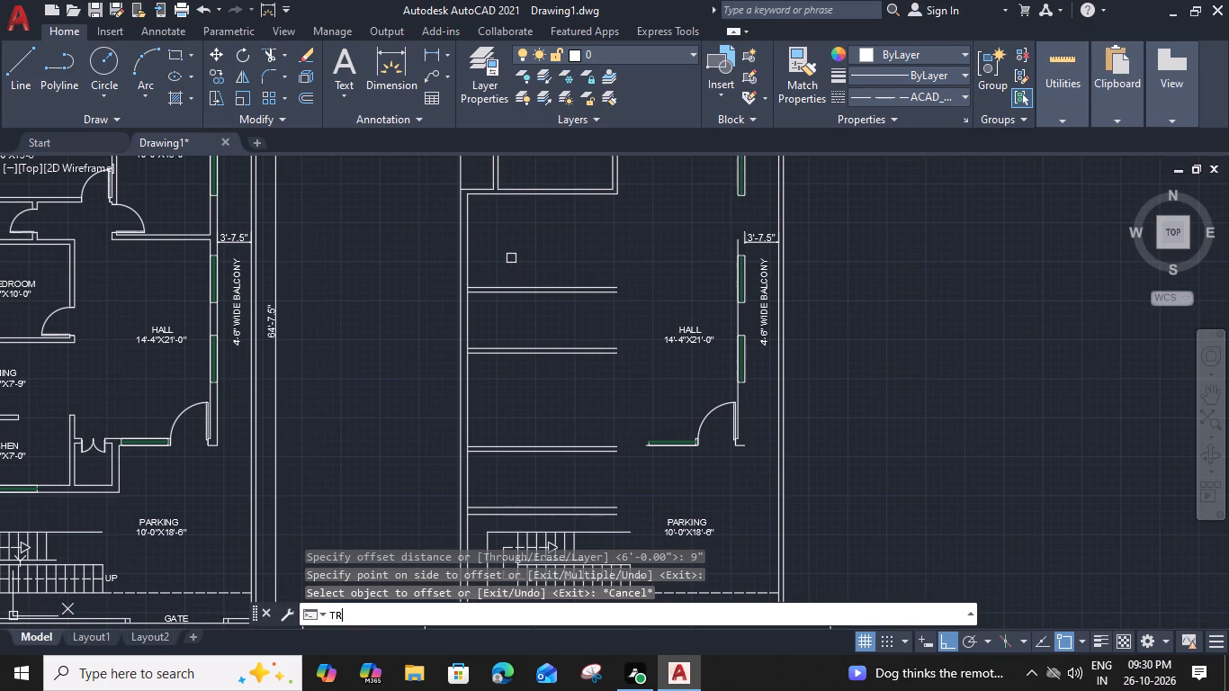
pyautogui.scroll(2, 498, 269)
pyautogui.scroll(2, 418, 314)
pyautogui.click(417, 325)
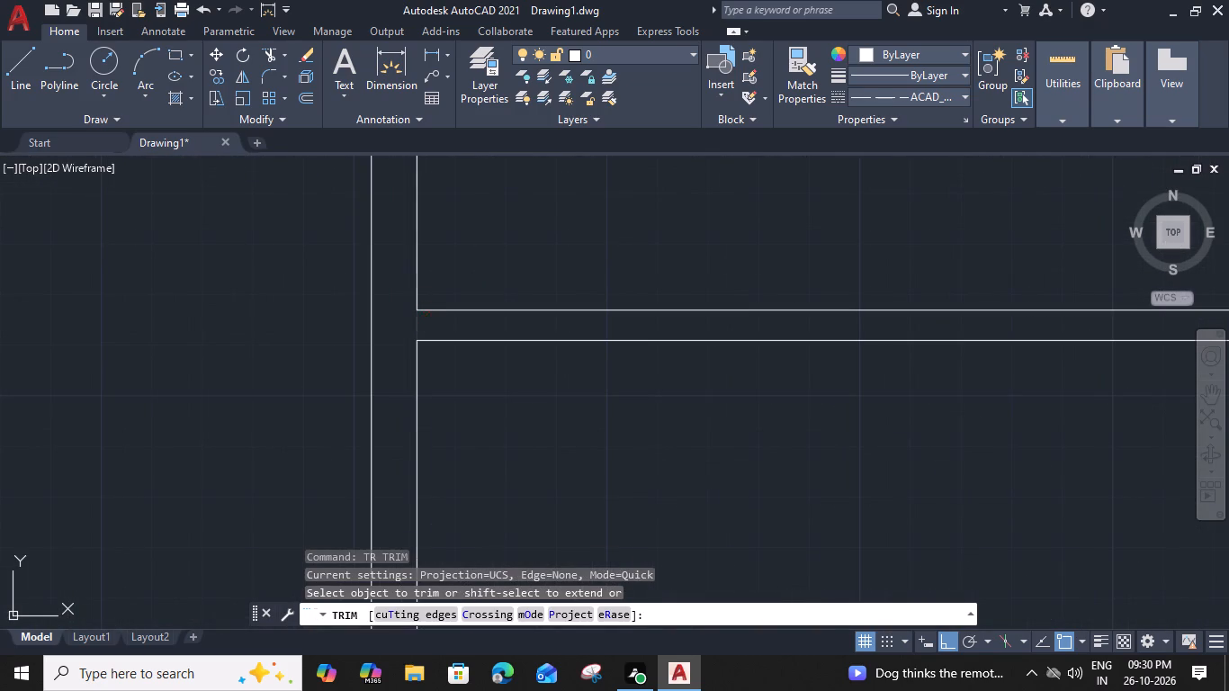
pyautogui.scroll(-2, 417, 325)
pyautogui.keyDown('shift'); pyautogui.click(445, 337); pyautogui.keyUp('shift')
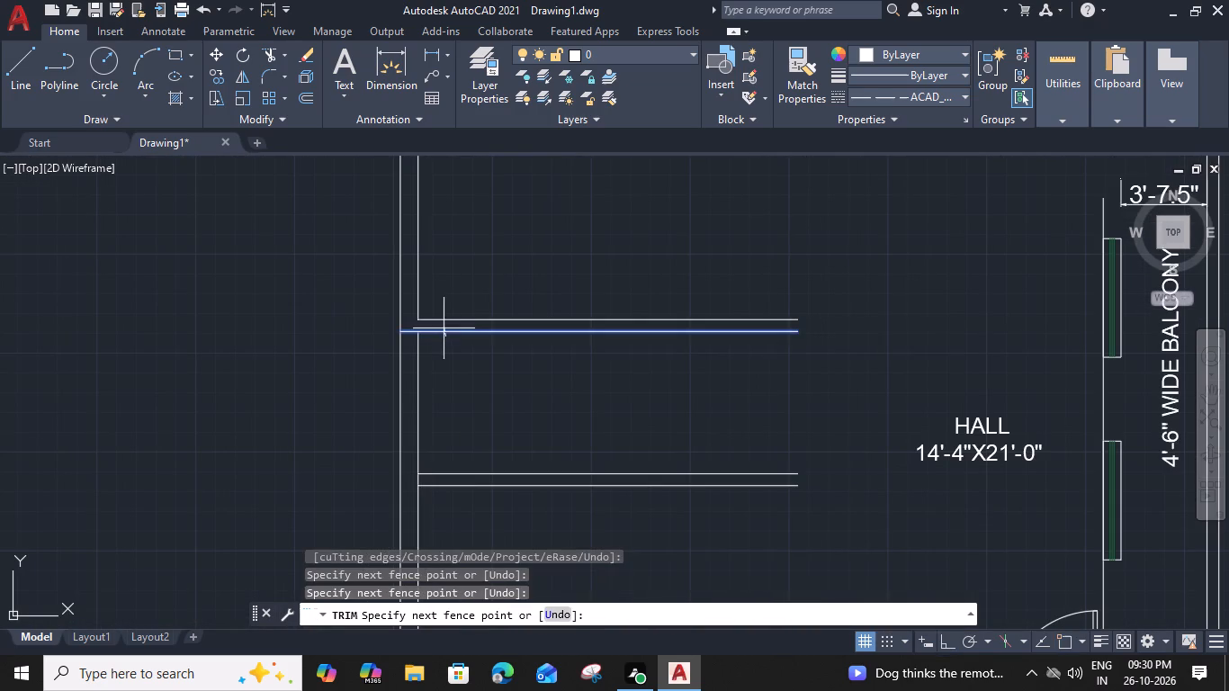
pyautogui.keyDown('shift'); pyautogui.click(444, 328); pyautogui.keyUp('shift')
pyautogui.keyDown('shift'); pyautogui.click(440, 475); pyautogui.keyUp('shift')
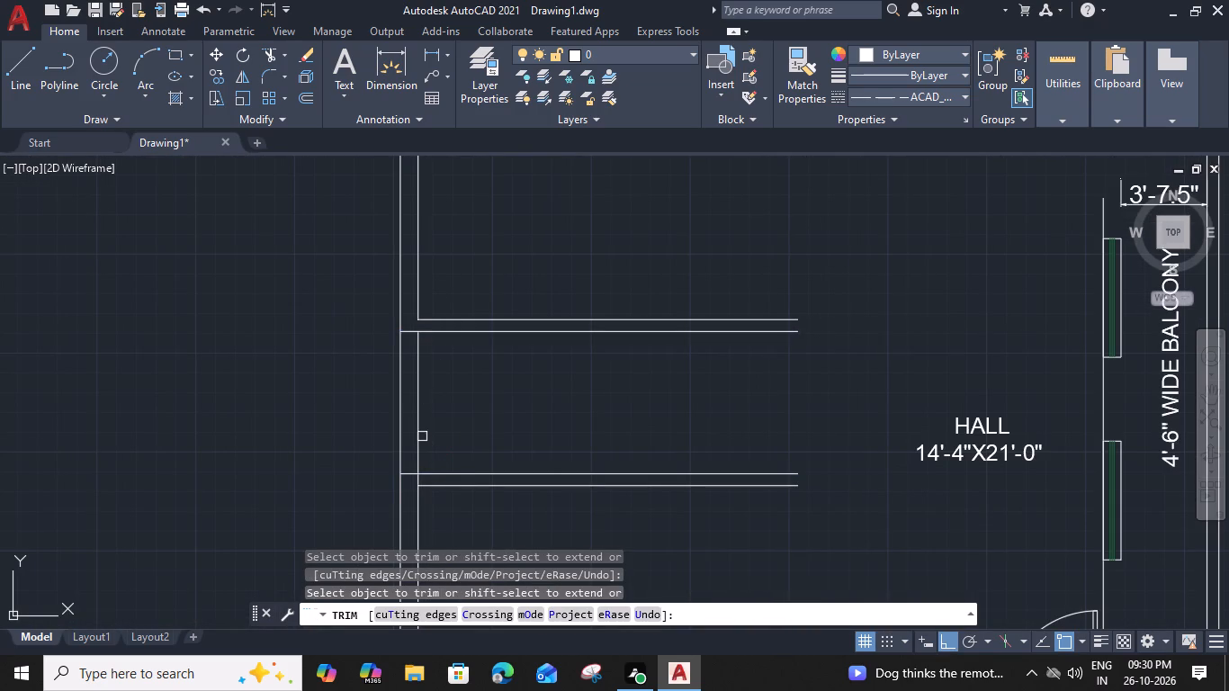
pyautogui.click(422, 436)
pyautogui.moveTo(444, 433); pyautogui.dragTo(461, 319, button='middle')
pyautogui.scroll(2, 448, 373)
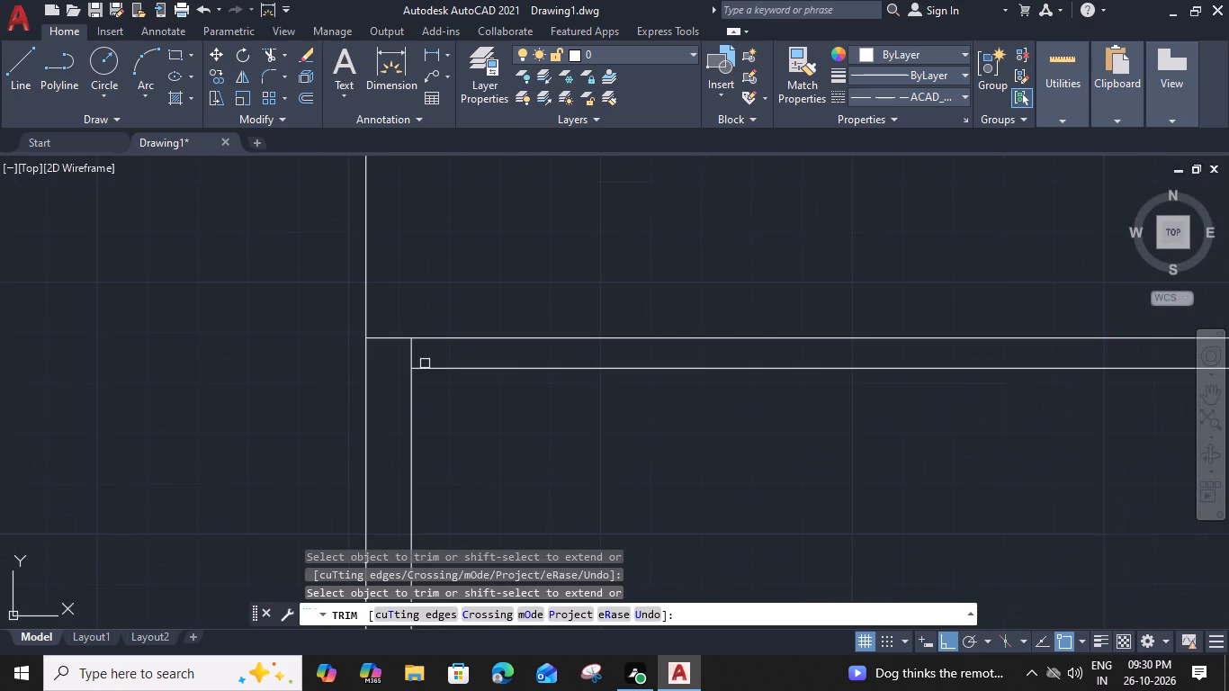
pyautogui.click(412, 354)
# Extend the third 6" wall's southern line and both 9" wall lines to the west outer line, trimming the inner line through and between them.
pyautogui.scroll(-3, 412, 354)
pyautogui.moveTo(444, 421); pyautogui.dragTo(457, 330, button='middle')
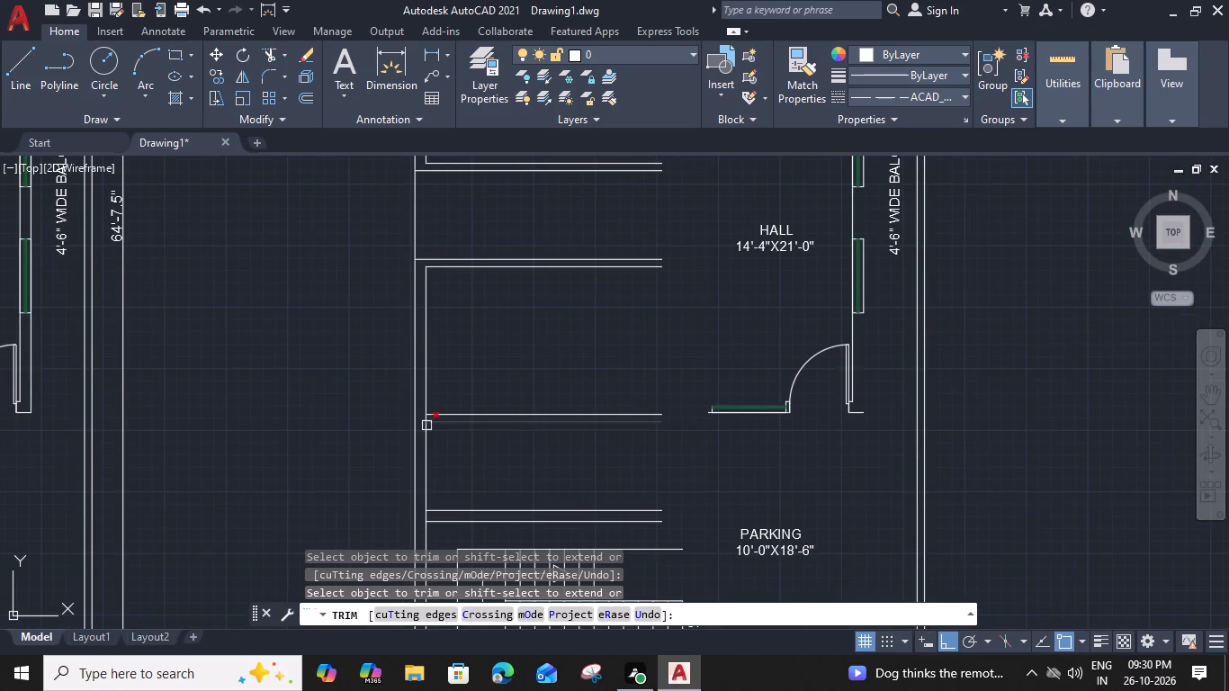
pyautogui.scroll(2, 442, 417)
pyautogui.click(399, 426)
pyautogui.scroll(-2, 401, 426)
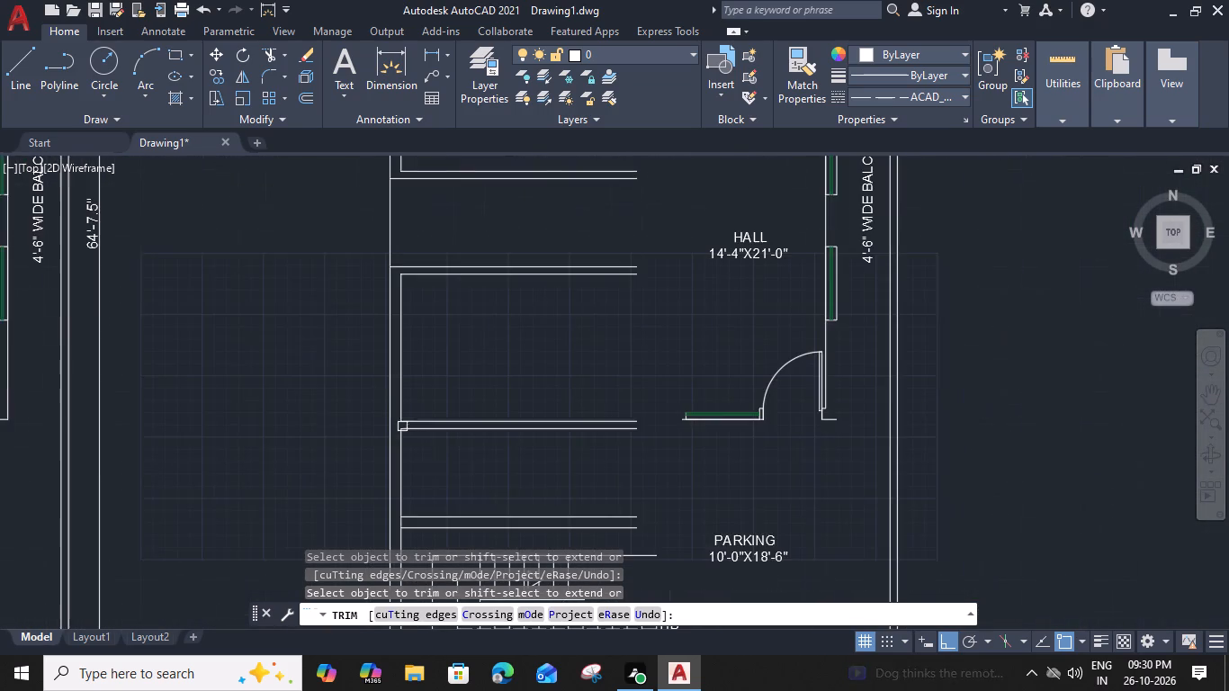
pyautogui.moveTo(431, 479); pyautogui.dragTo(447, 433, button='middle')
pyautogui.keyDown('shift'); pyautogui.click(428, 384); pyautogui.keyUp('shift')
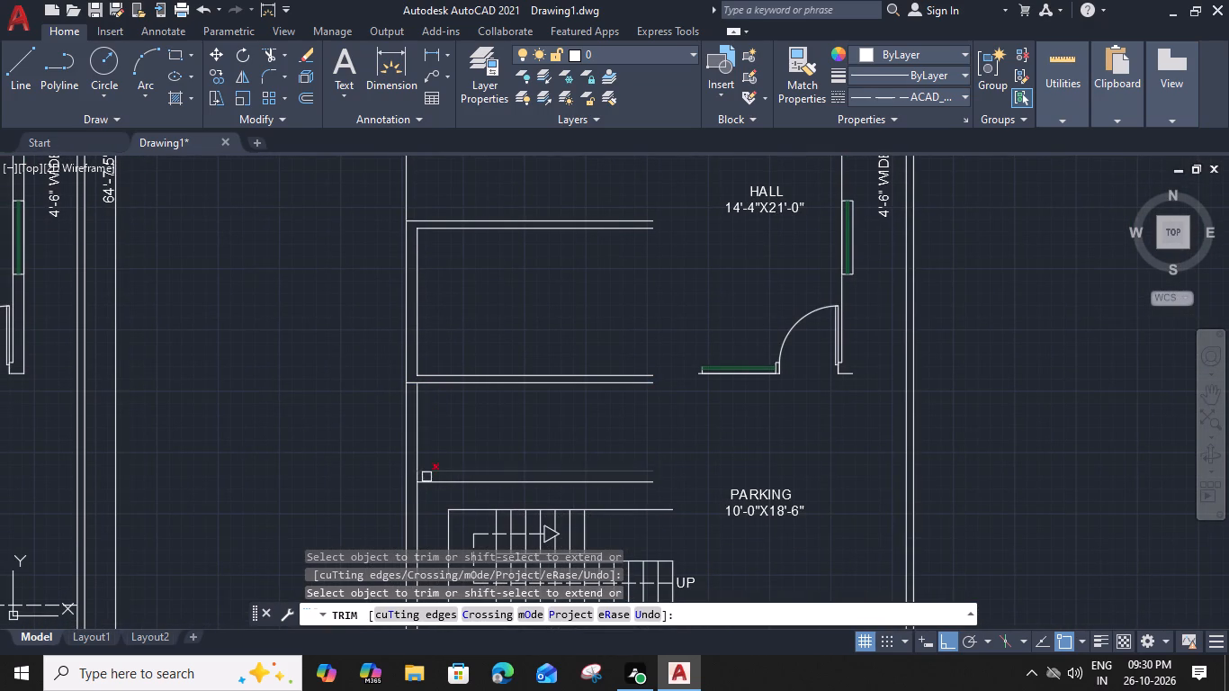
pyautogui.keyDown('shift'); pyautogui.click(428, 472); pyautogui.keyUp('shift')
pyautogui.click(415, 444)
pyautogui.moveTo(445, 453); pyautogui.dragTo(451, 421, button='middle')
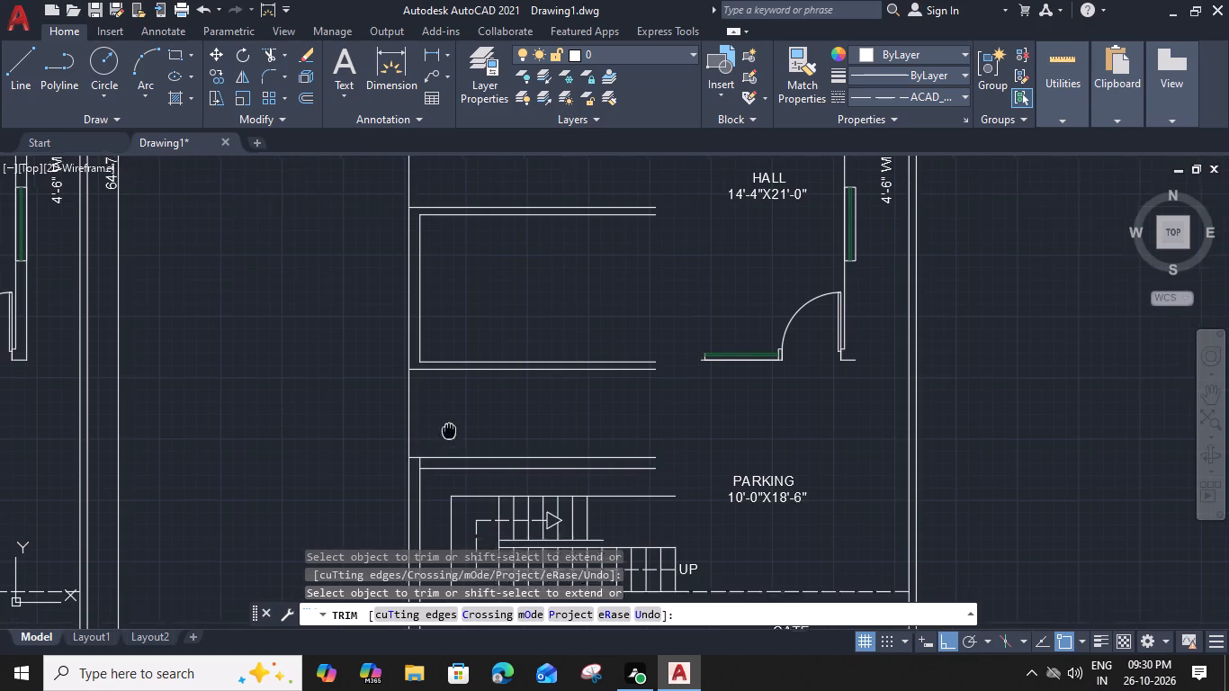
pyautogui.moveTo(451, 421); pyautogui.dragTo(459, 365, button='middle')
pyautogui.scroll(2, 419, 413)
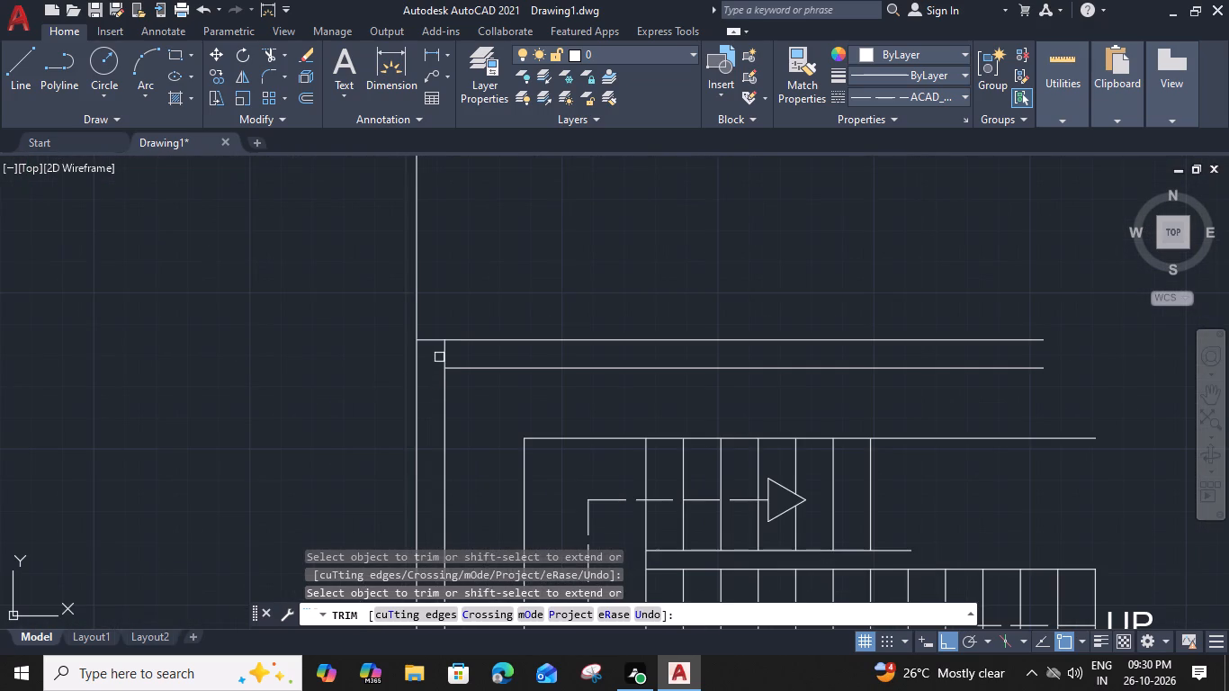
pyautogui.keyDown('shift'); pyautogui.click(445, 354); pyautogui.keyUp('shift')
pyautogui.click(445, 354)
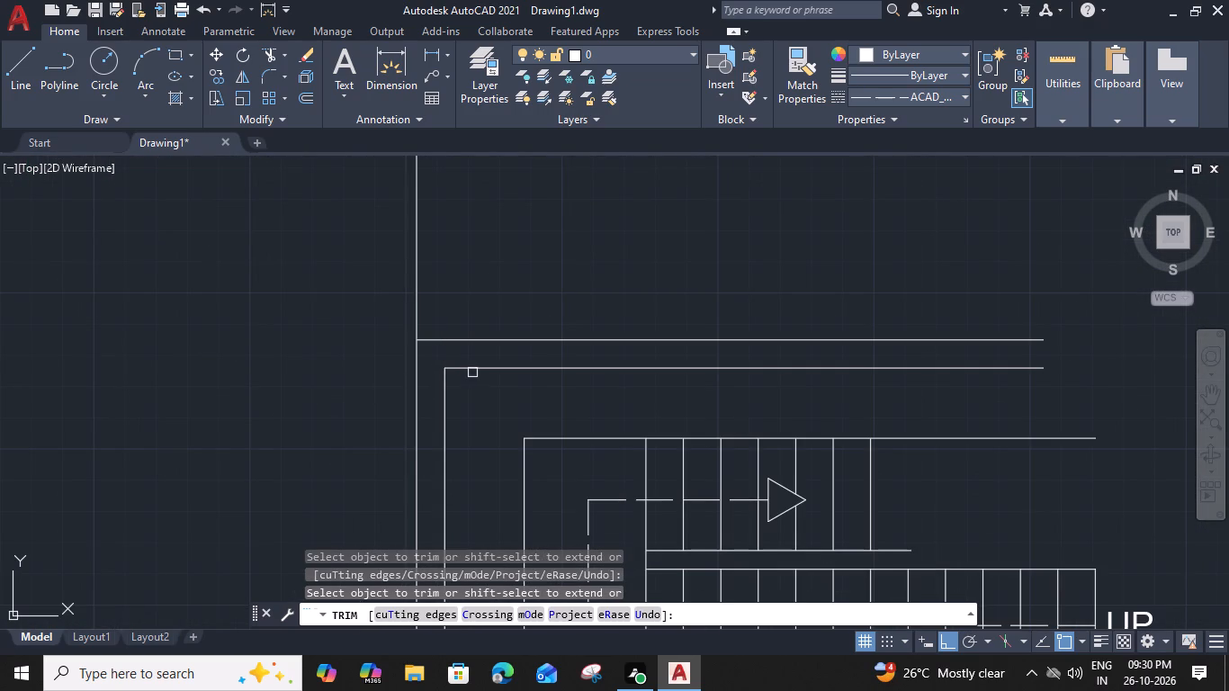
pyautogui.keyDown('shift'); pyautogui.click(471, 369); pyautogui.keyUp('shift')
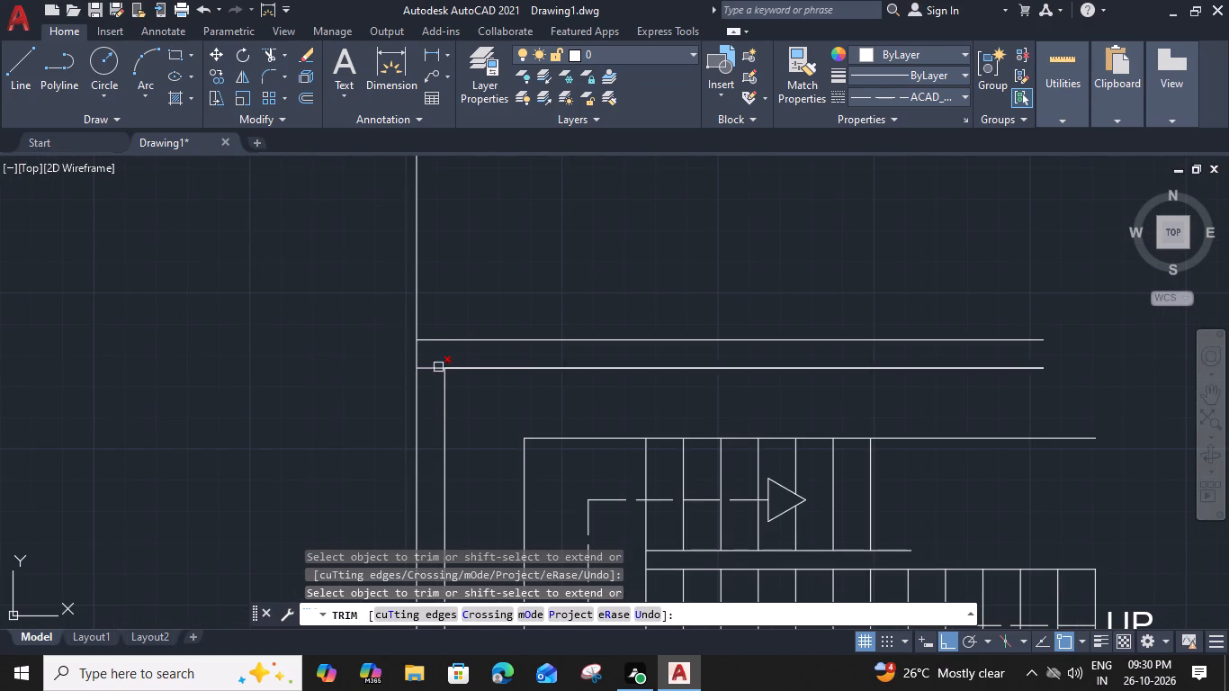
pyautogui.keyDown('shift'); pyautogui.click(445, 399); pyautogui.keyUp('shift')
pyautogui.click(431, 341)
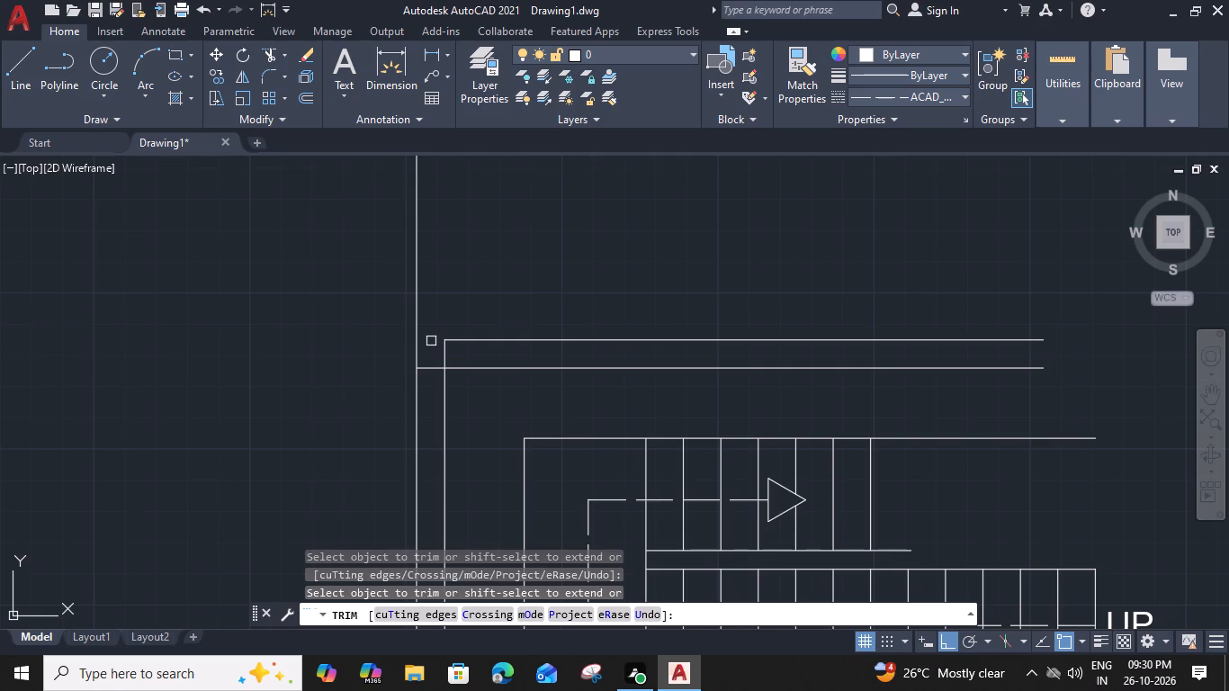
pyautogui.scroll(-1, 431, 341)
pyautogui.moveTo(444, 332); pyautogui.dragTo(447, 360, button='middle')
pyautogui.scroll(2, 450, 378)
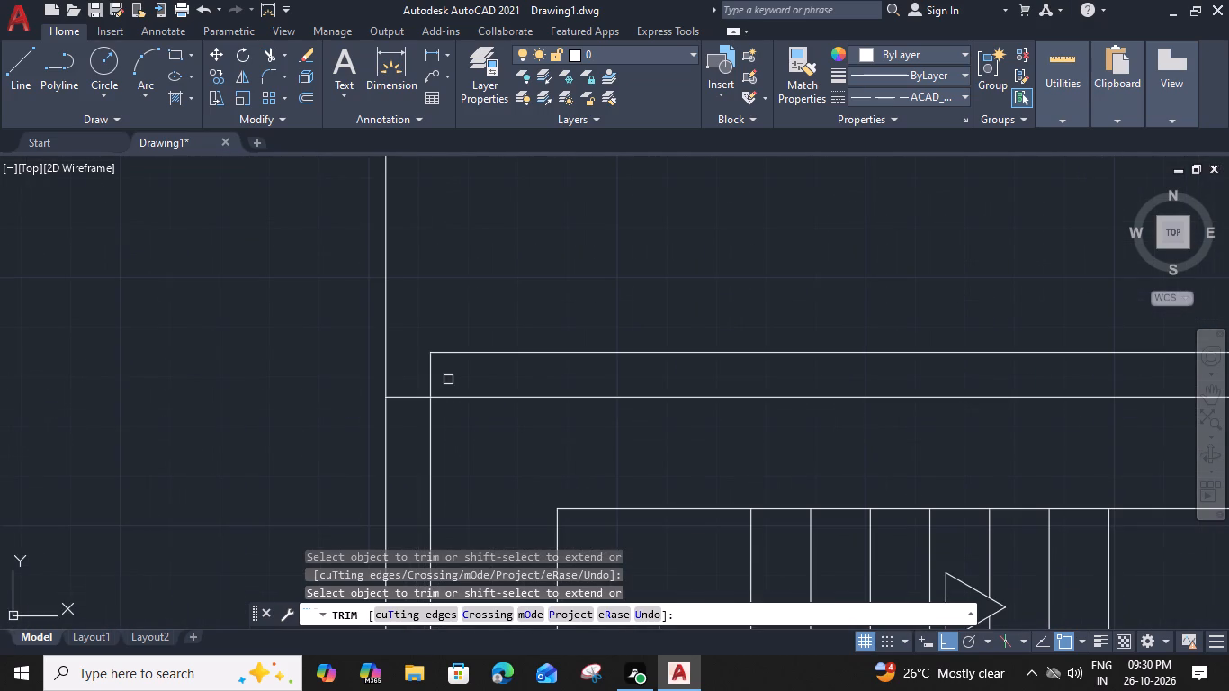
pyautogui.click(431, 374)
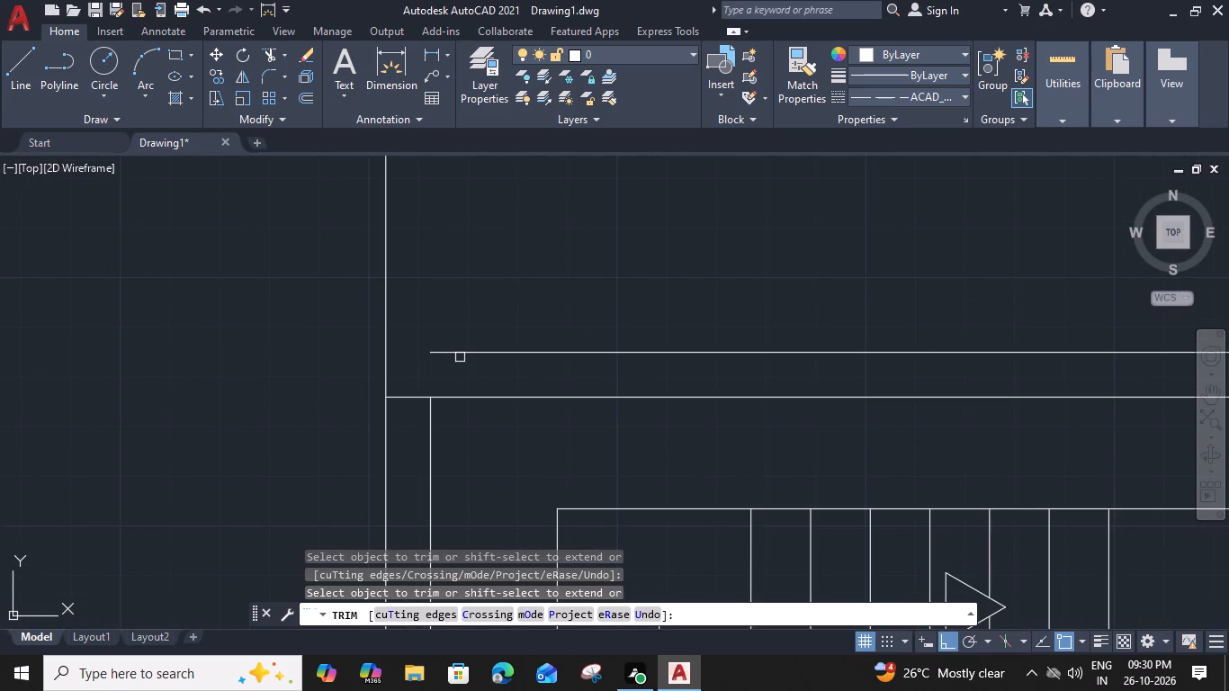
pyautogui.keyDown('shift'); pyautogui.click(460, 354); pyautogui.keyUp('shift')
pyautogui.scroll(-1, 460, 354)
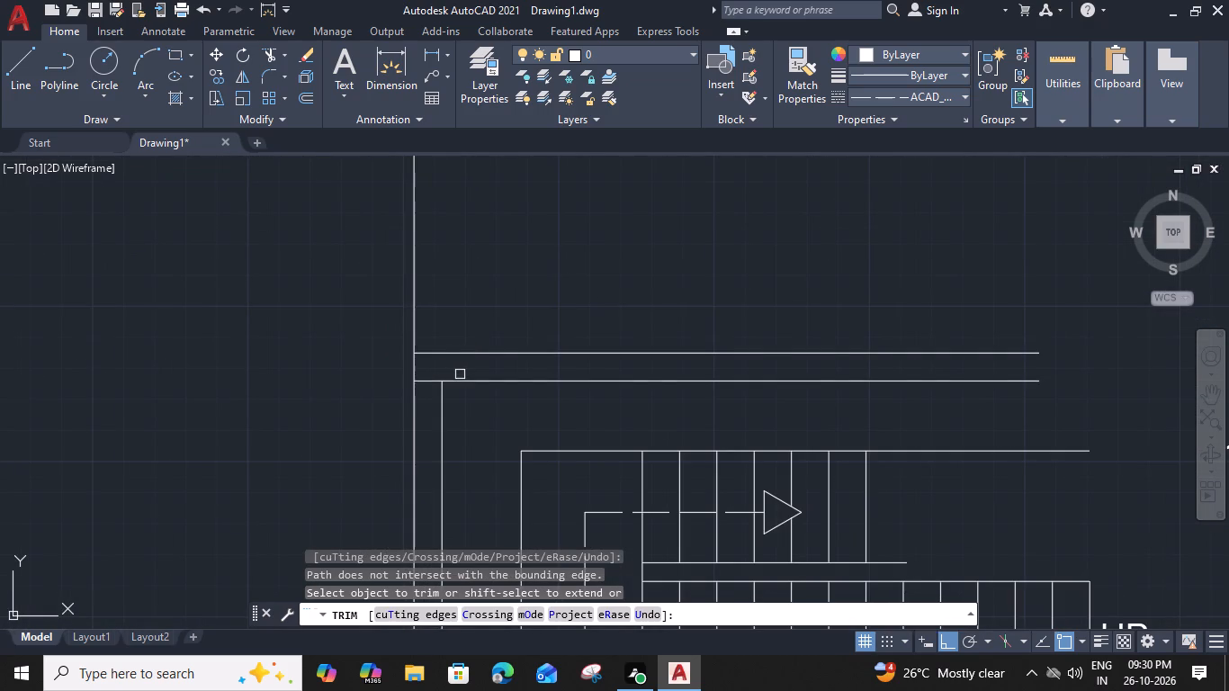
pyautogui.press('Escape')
# Delete the west wall's remaining inner line beside the staircase.
pyautogui.scroll(-3, 463, 398)
pyautogui.scroll(2, 469, 454)
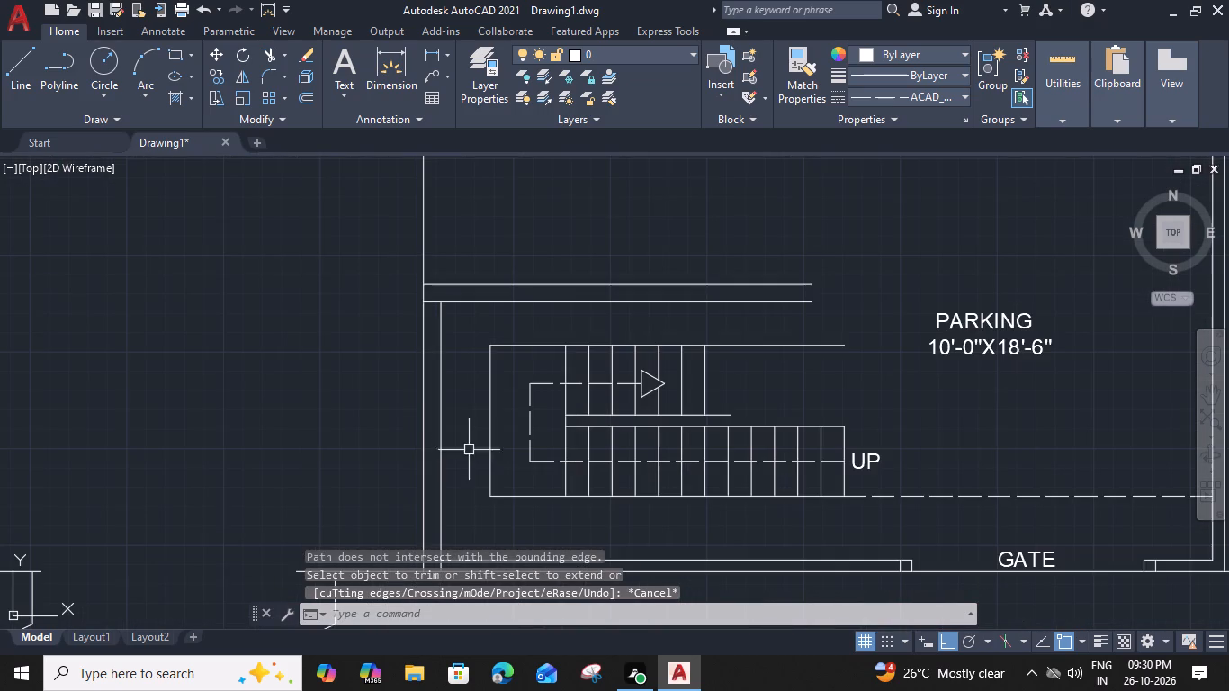
pyautogui.click(442, 419)
pyautogui.press('Delete')
pyautogui.scroll(-1, 455, 430)
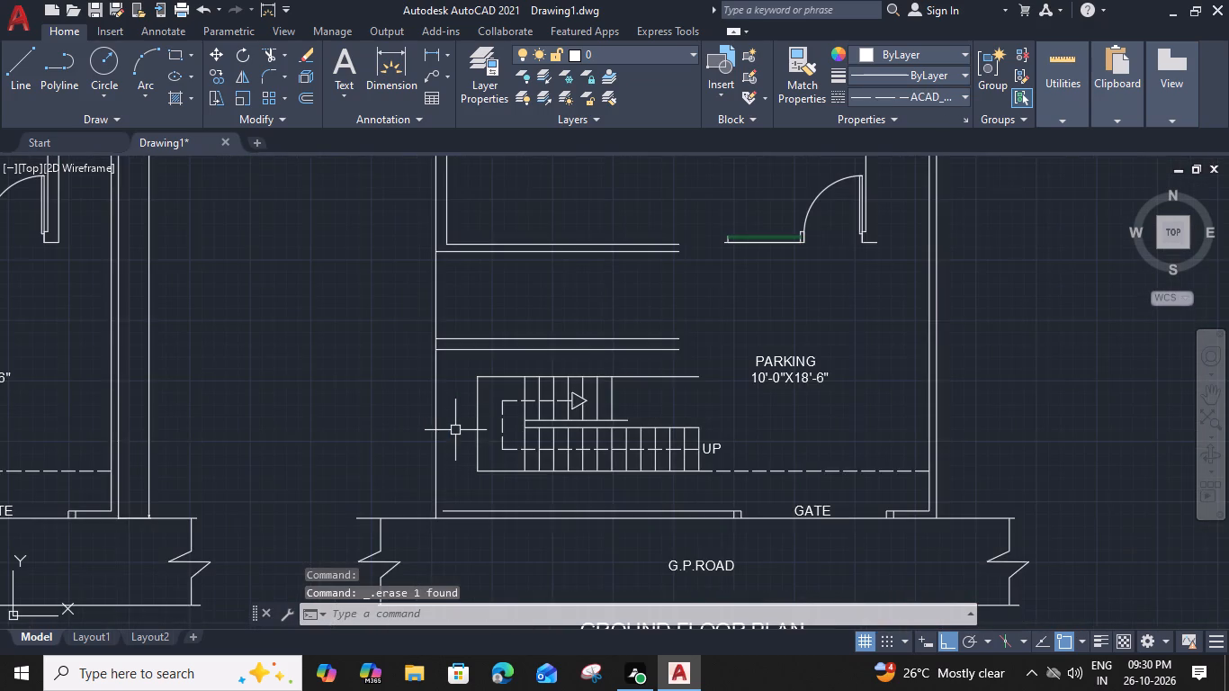
# Extend the front boundary wall's inner line west to the outer wall line.
pyautogui.scroll(1, 478, 511)
pyautogui.write('EX')
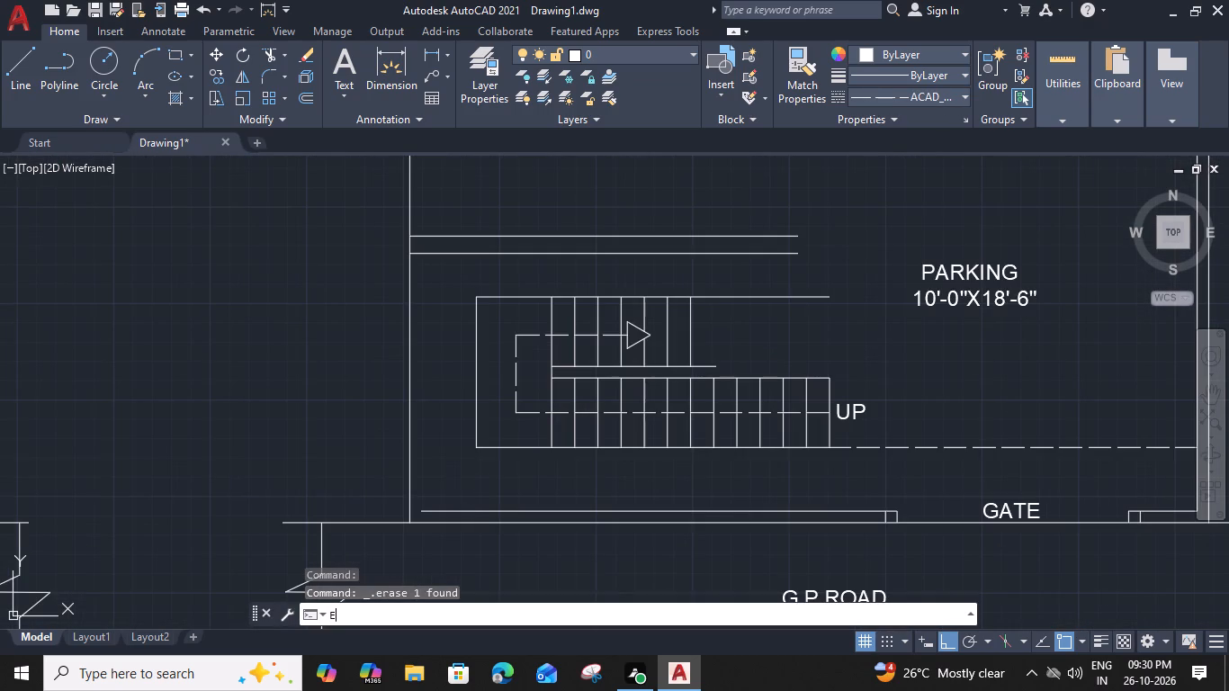
pyautogui.press('space')
pyautogui.click(476, 510)
pyautogui.scroll(-2, 477, 503)
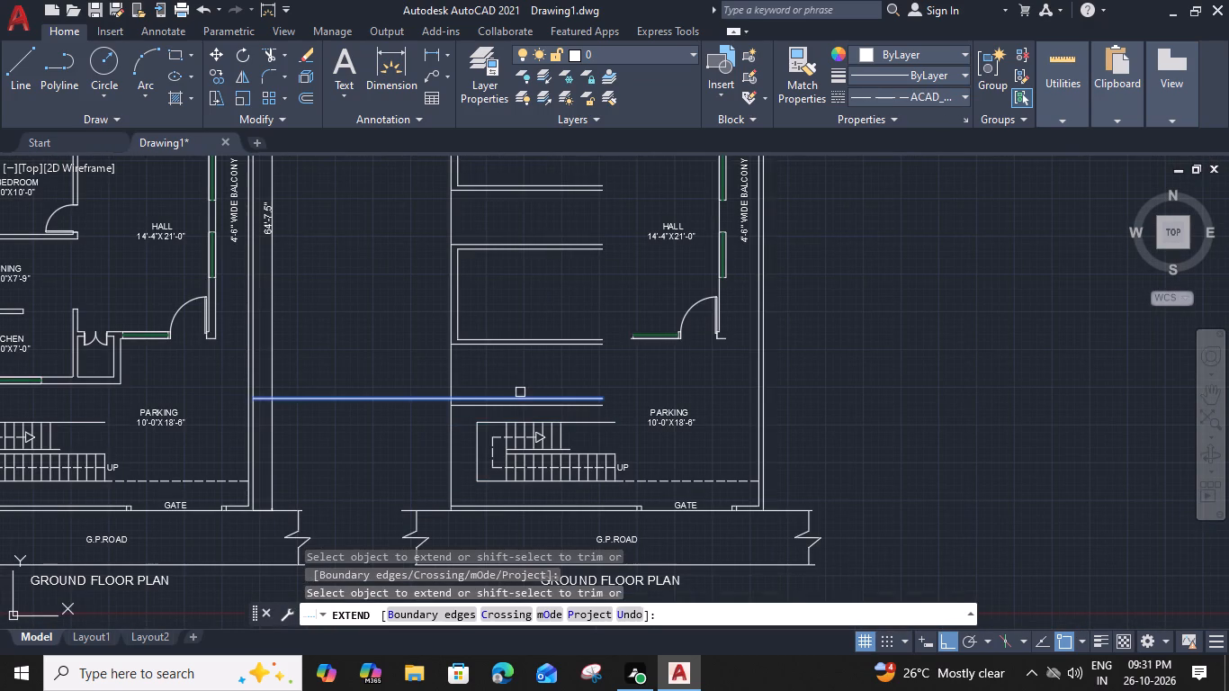
pyautogui.press('Escape')
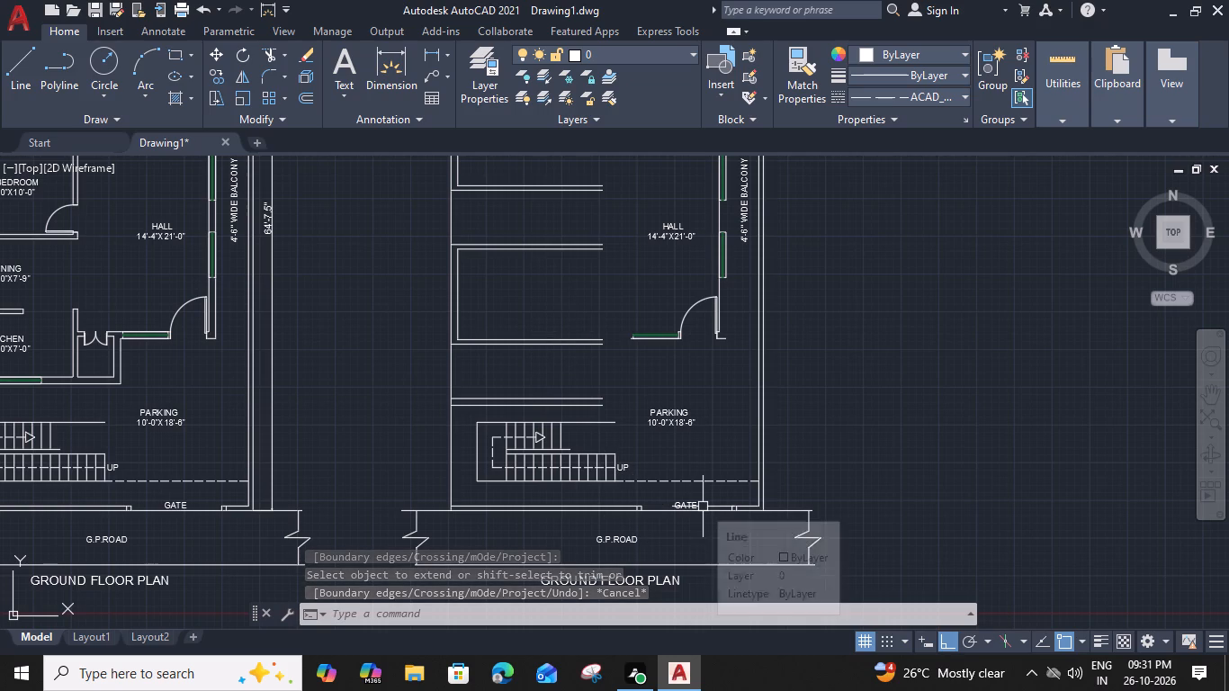
# Extend the staircase's southern line west to the outer wall line.
pyautogui.scroll(1, 505, 499)
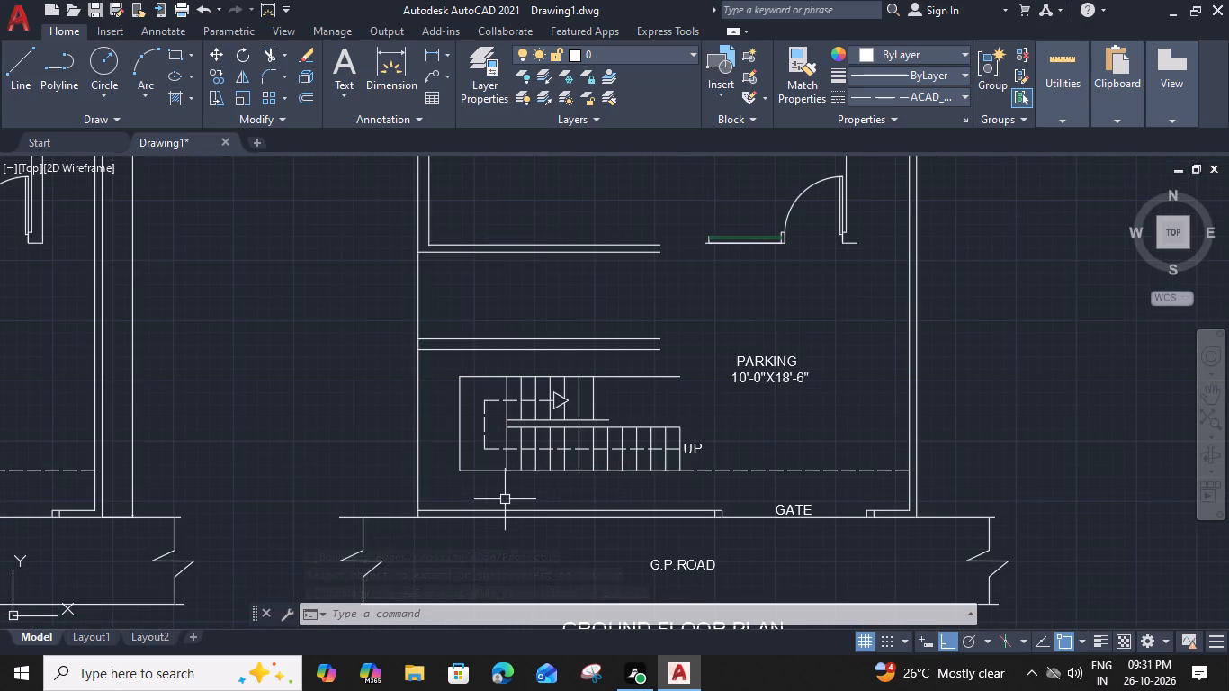
pyautogui.write('EX')
pyautogui.press('space')
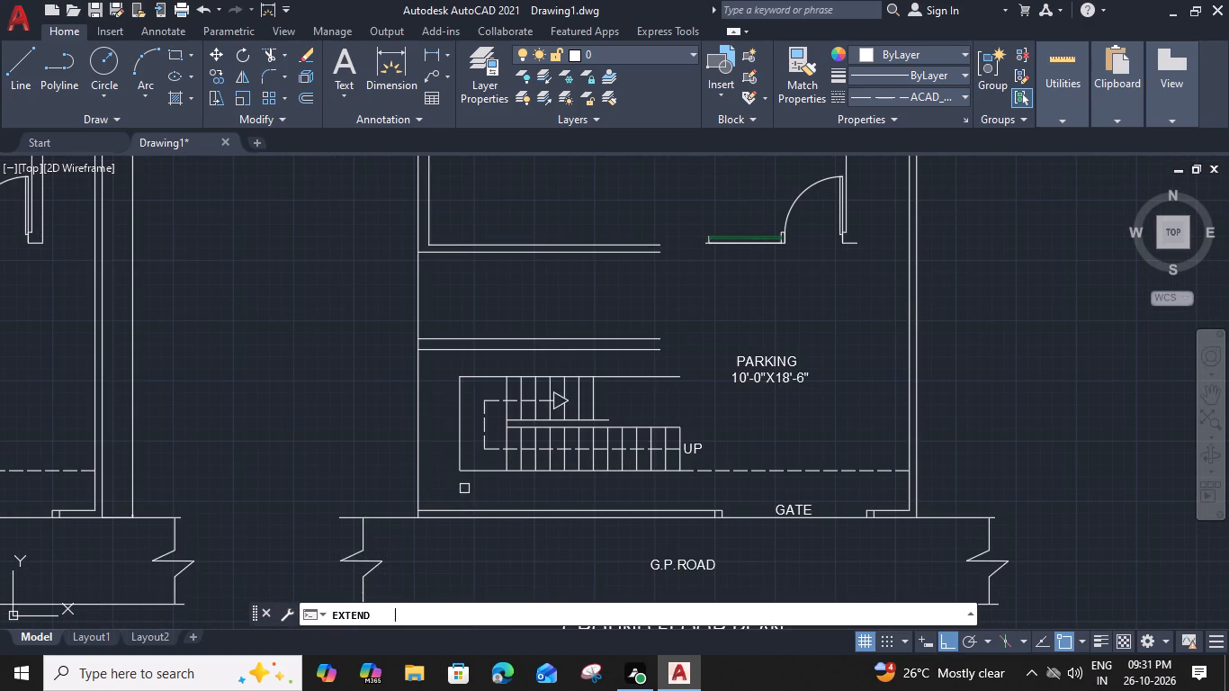
pyautogui.click(473, 469)
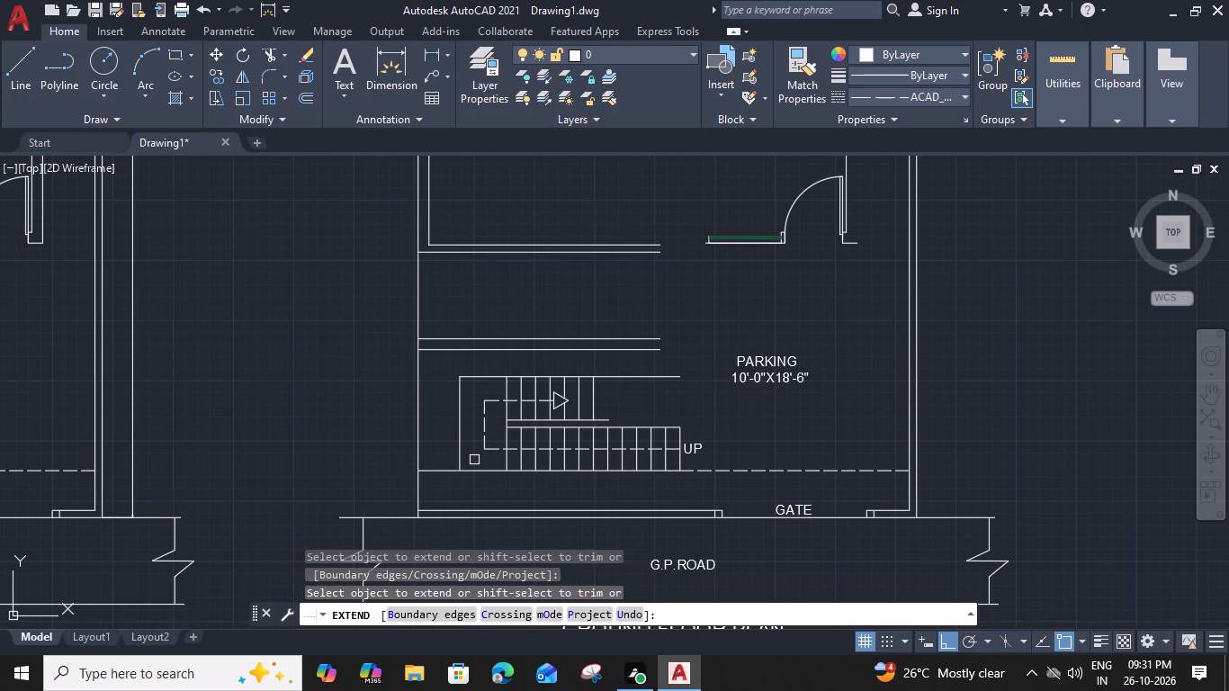
pyautogui.press('Escape')
pyautogui.moveTo(477, 398); pyautogui.dragTo(481, 434, button='middle')
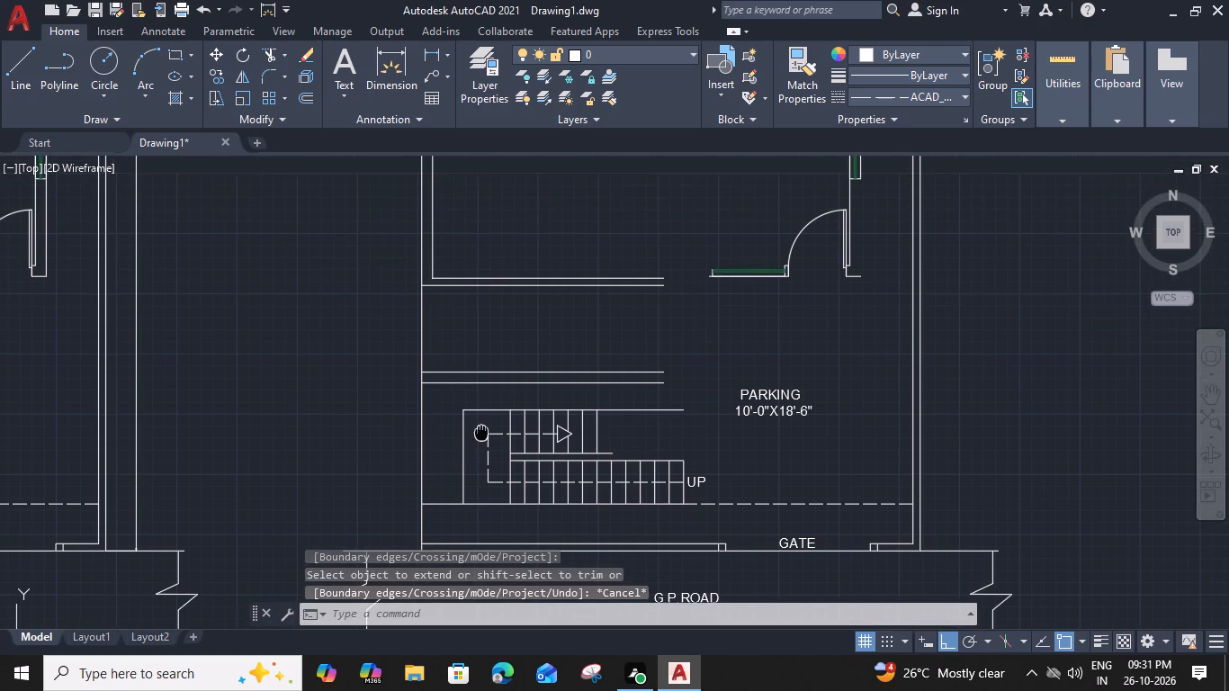
pyautogui.moveTo(481, 434); pyautogui.dragTo(485, 448, button='middle')
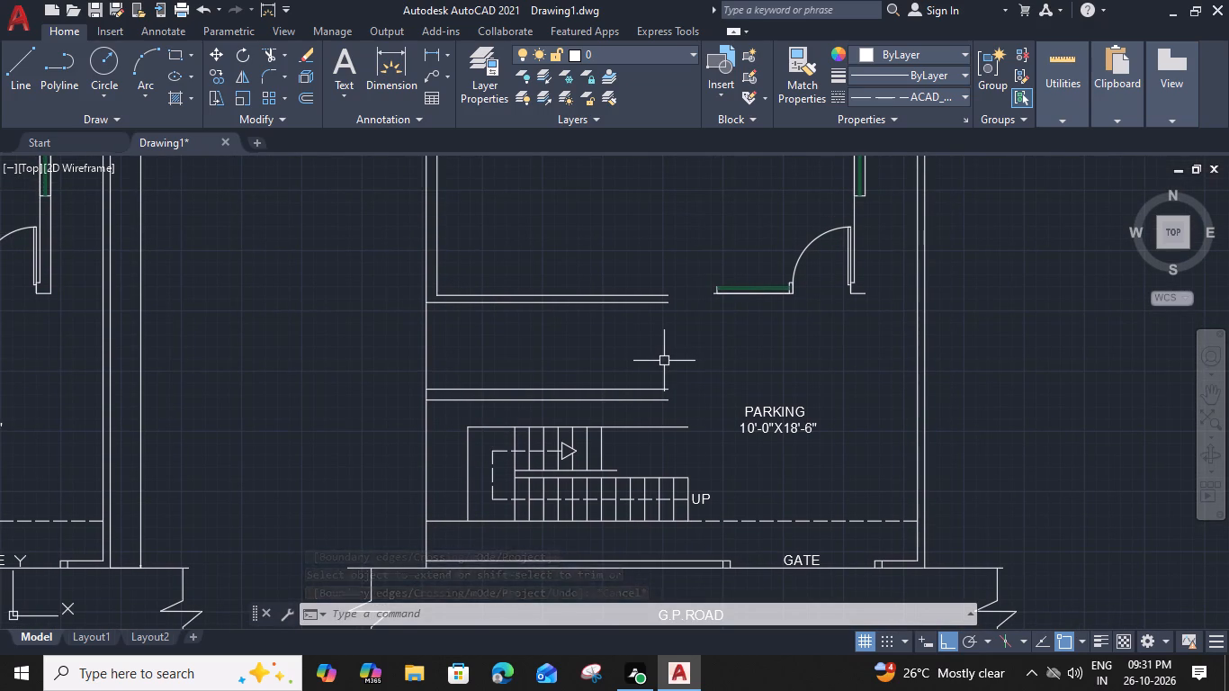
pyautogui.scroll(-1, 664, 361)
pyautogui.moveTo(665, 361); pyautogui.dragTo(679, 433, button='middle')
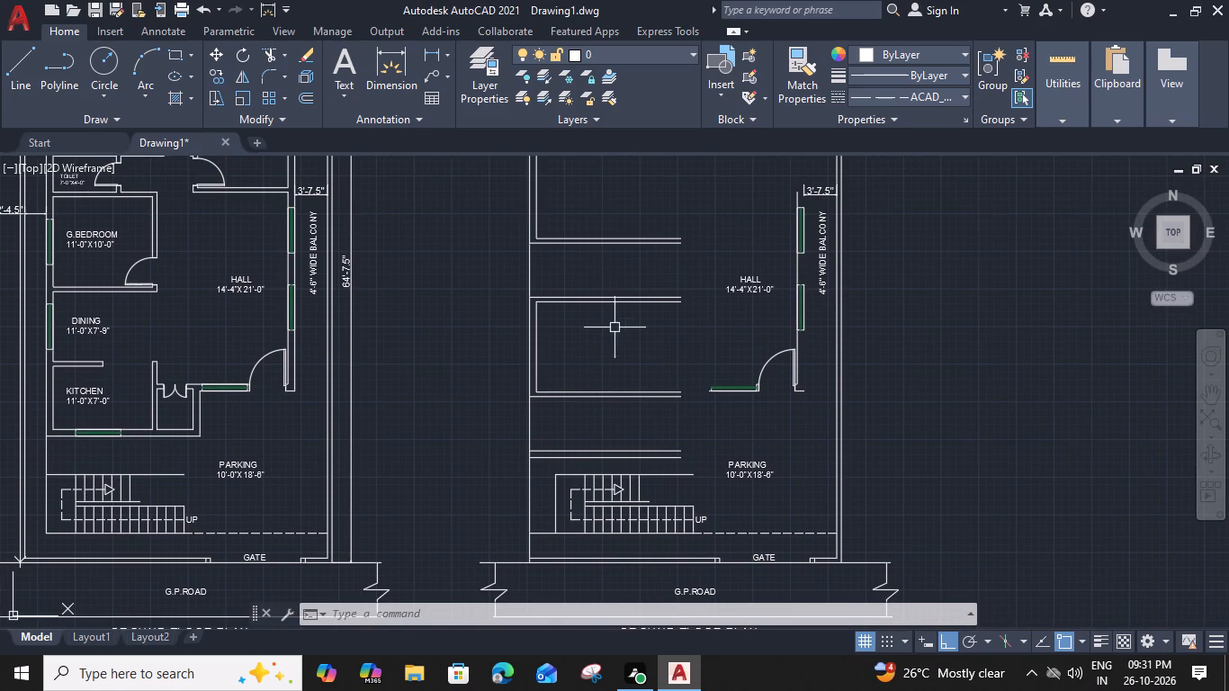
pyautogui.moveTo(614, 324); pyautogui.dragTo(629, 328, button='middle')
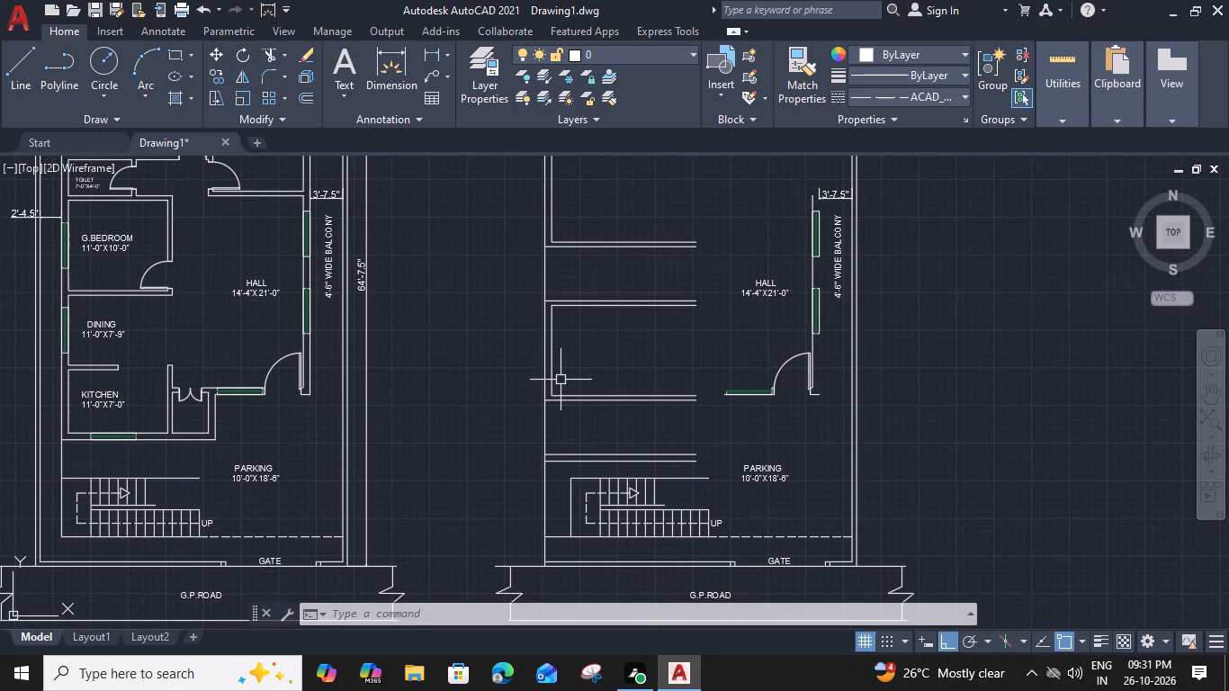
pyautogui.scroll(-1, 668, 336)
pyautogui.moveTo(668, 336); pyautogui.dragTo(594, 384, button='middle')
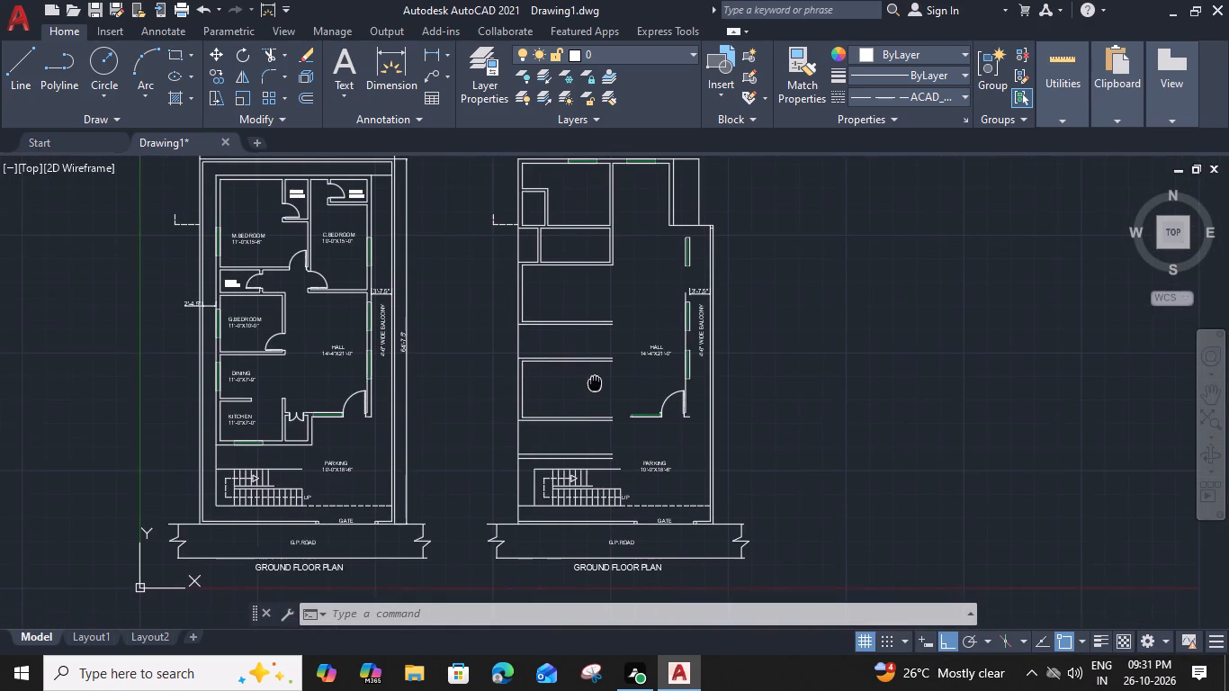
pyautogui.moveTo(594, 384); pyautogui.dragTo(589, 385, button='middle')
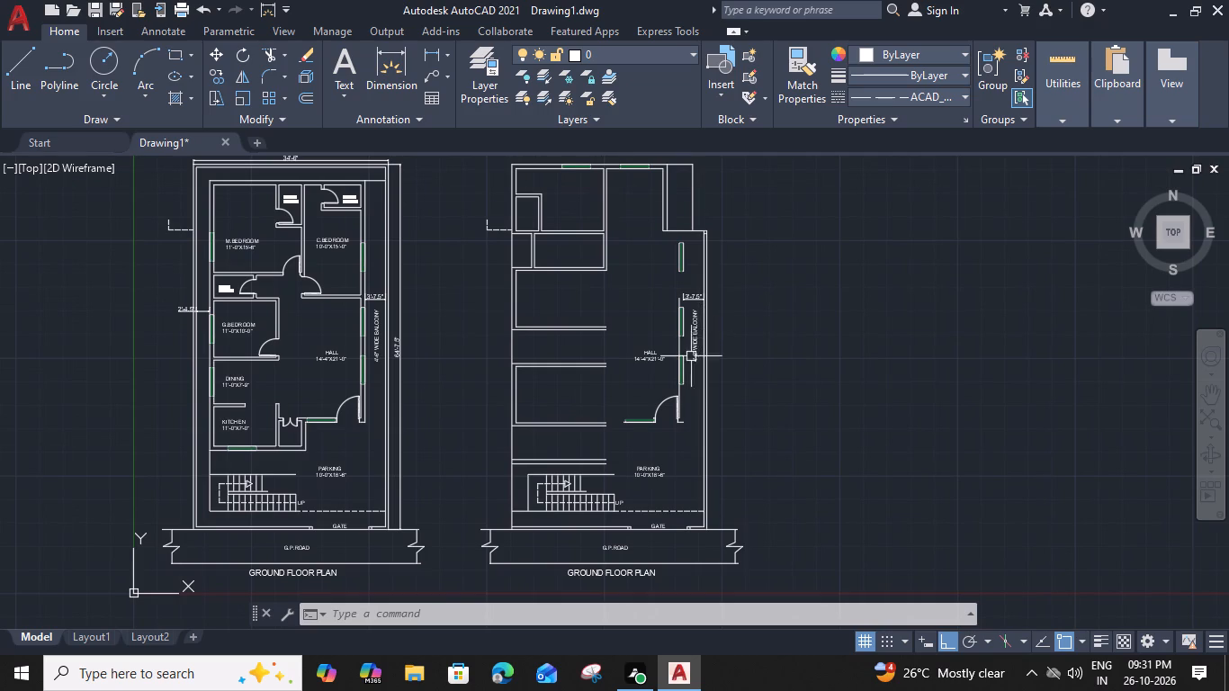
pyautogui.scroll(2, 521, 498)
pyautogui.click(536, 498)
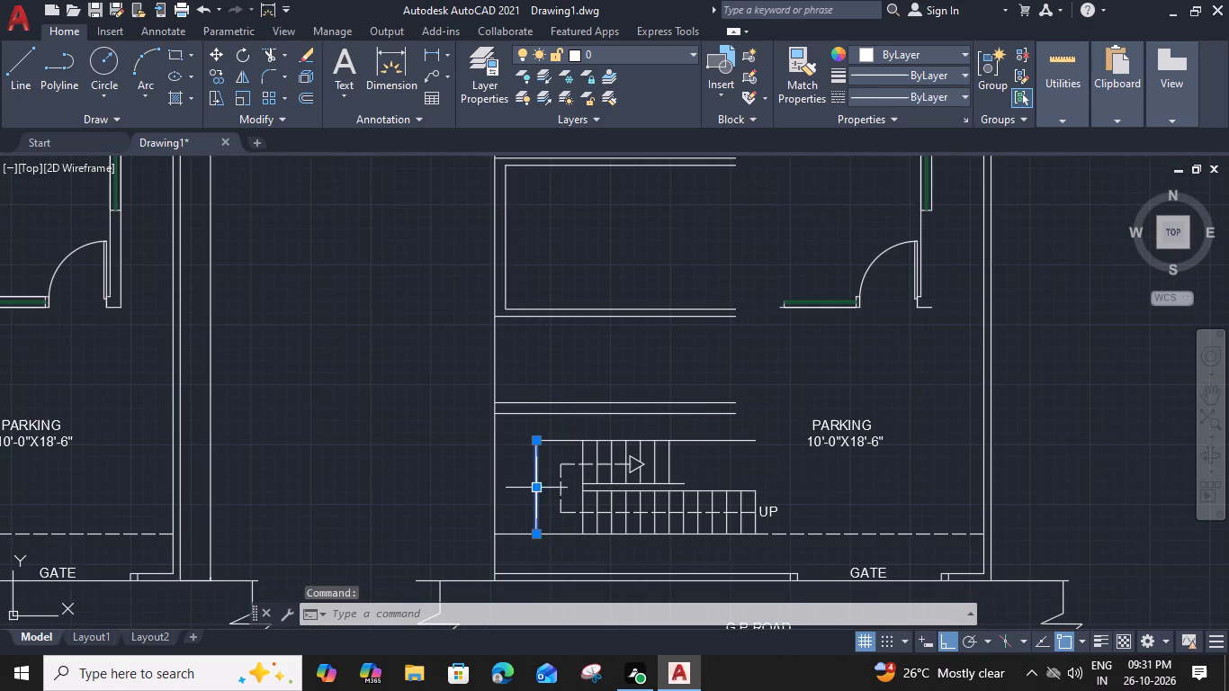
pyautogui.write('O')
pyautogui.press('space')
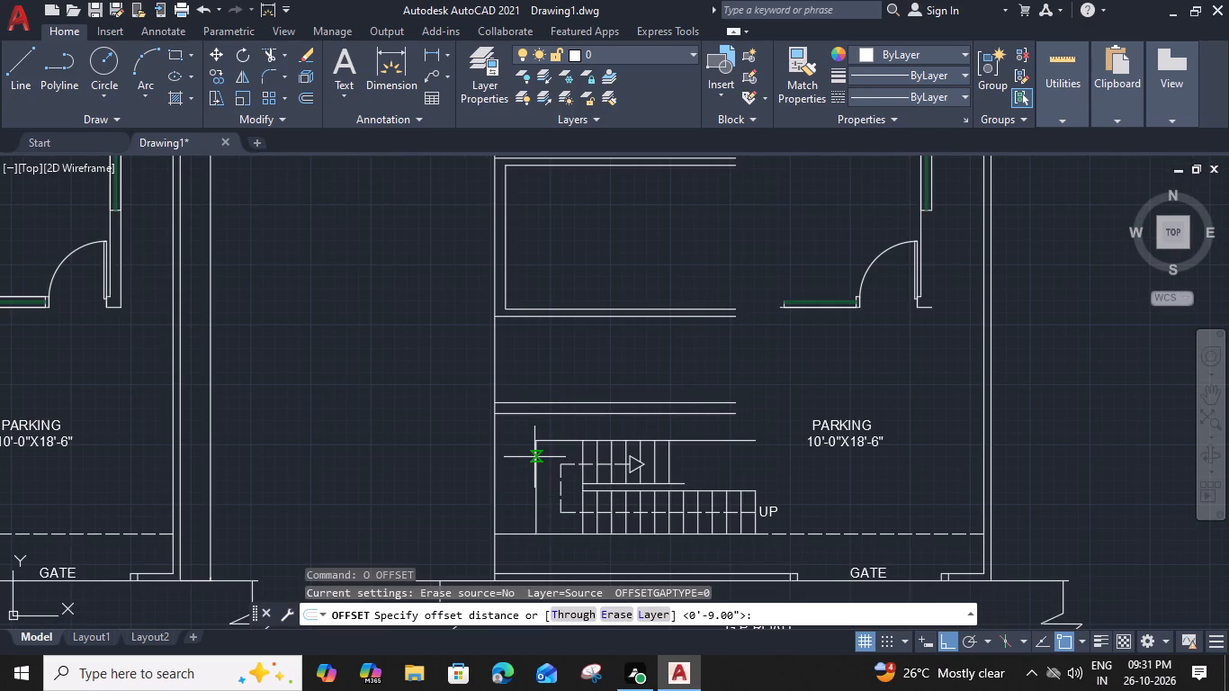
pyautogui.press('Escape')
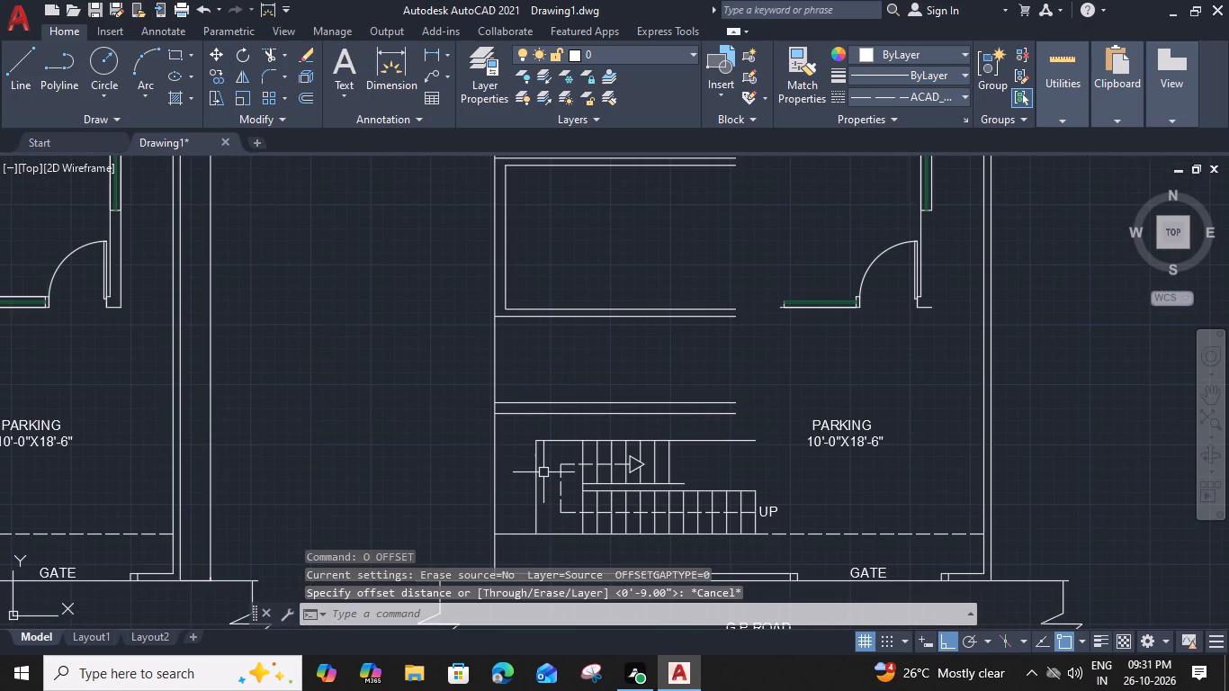
# Extend the staircase's west line north across all the cross walls up to the north outer wall line.
pyautogui.write('EX')
pyautogui.press('space')
pyautogui.click(537, 474)
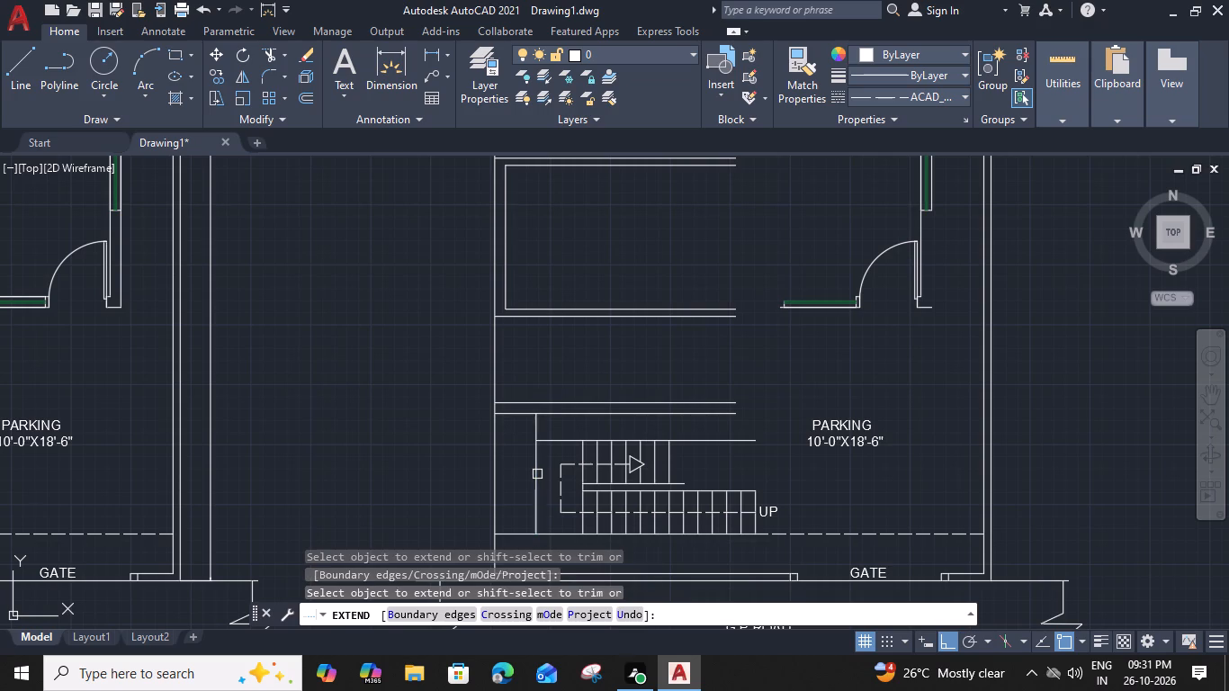
pyautogui.click(537, 461)
pyautogui.click(537, 426)
pyautogui.click(534, 360)
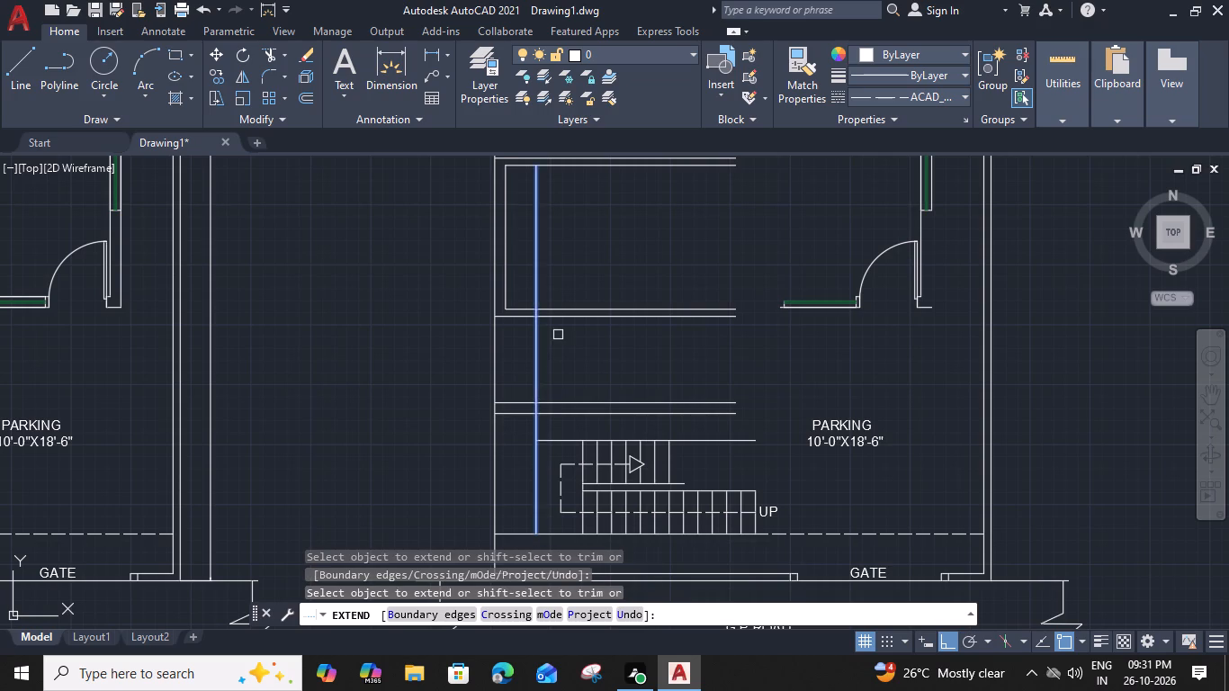
pyautogui.moveTo(559, 335); pyautogui.dragTo(555, 437, button='middle')
pyautogui.click(532, 432)
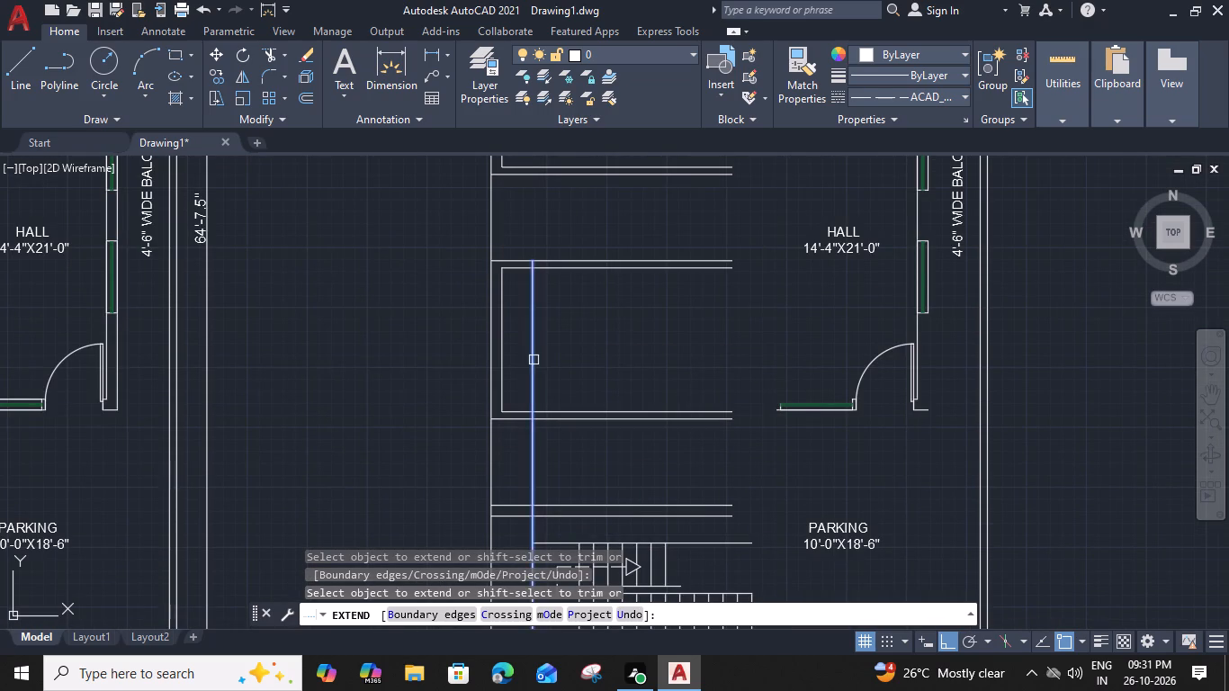
pyautogui.click(534, 359)
pyautogui.moveTo(550, 342); pyautogui.dragTo(570, 479, button='middle')
pyautogui.click(555, 462)
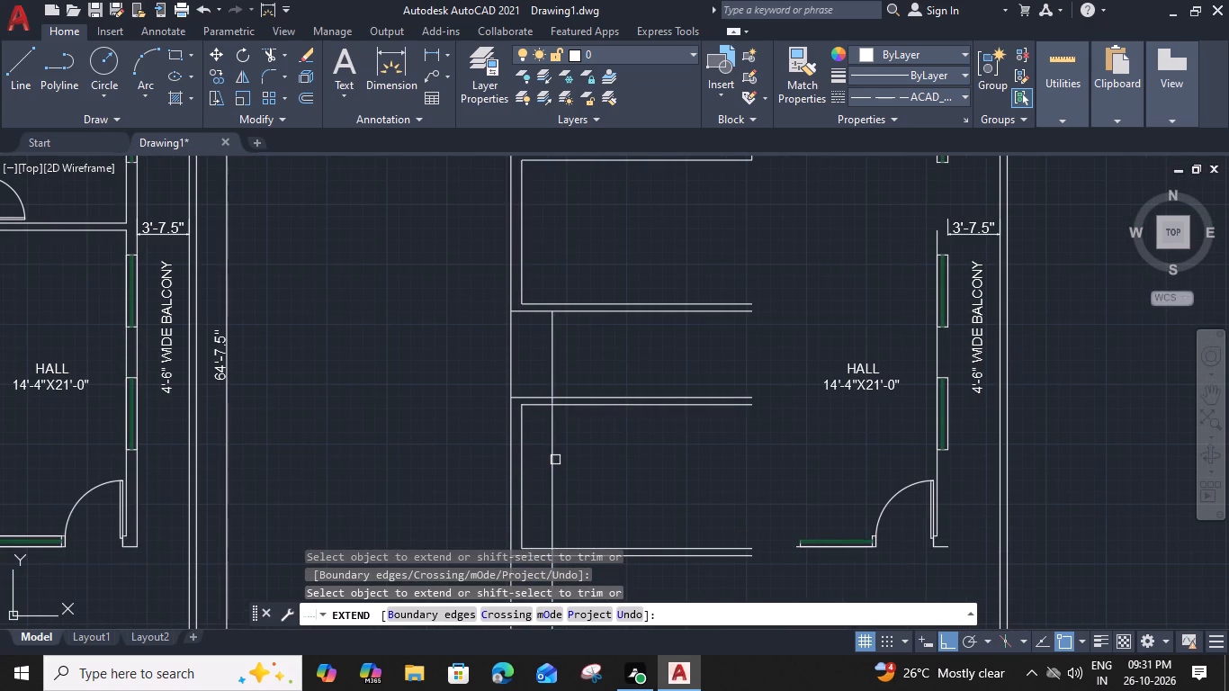
pyautogui.click(549, 367)
pyautogui.moveTo(570, 352); pyautogui.dragTo(570, 484, button='middle')
pyautogui.click(552, 474)
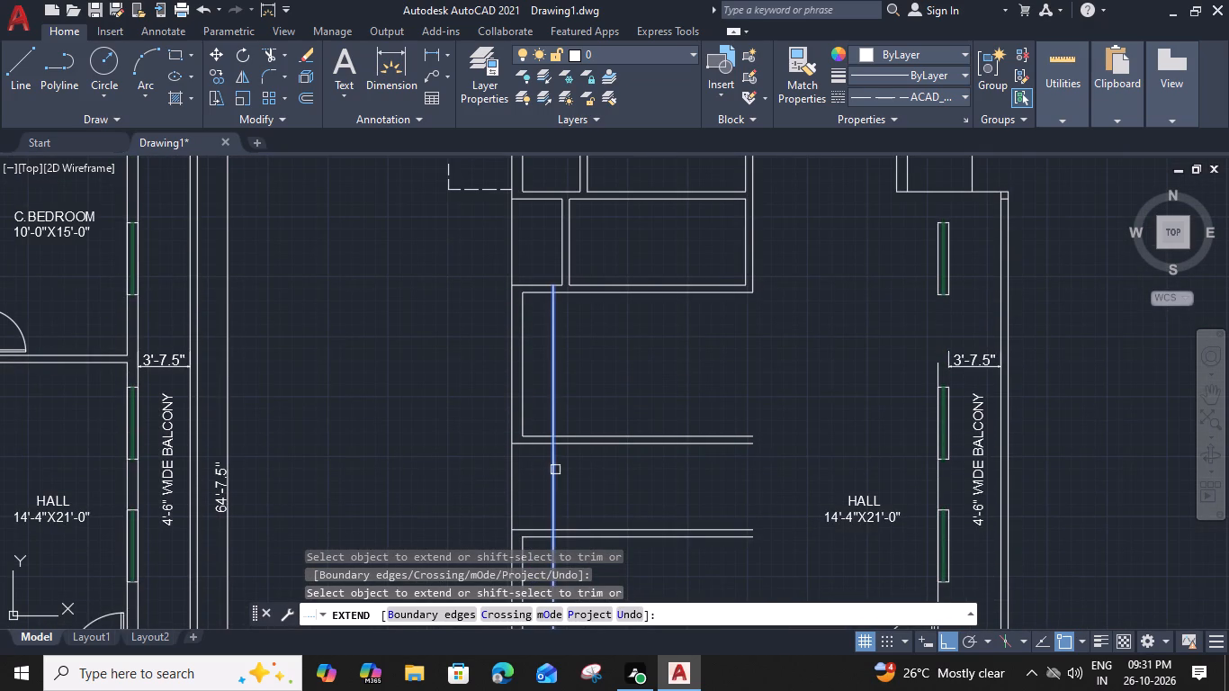
pyautogui.click(553, 401)
pyautogui.moveTo(557, 390); pyautogui.dragTo(561, 503, button='middle')
pyautogui.click(558, 472)
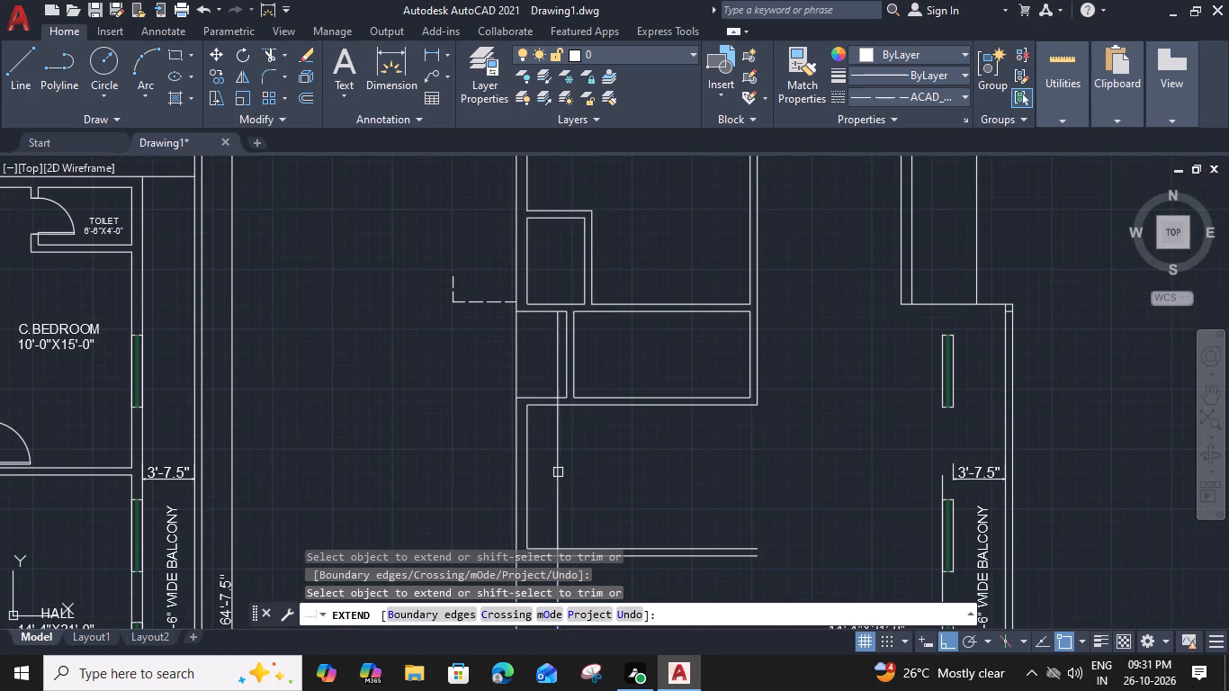
pyautogui.click(554, 377)
pyautogui.moveTo(554, 363); pyautogui.dragTo(547, 448, button='middle')
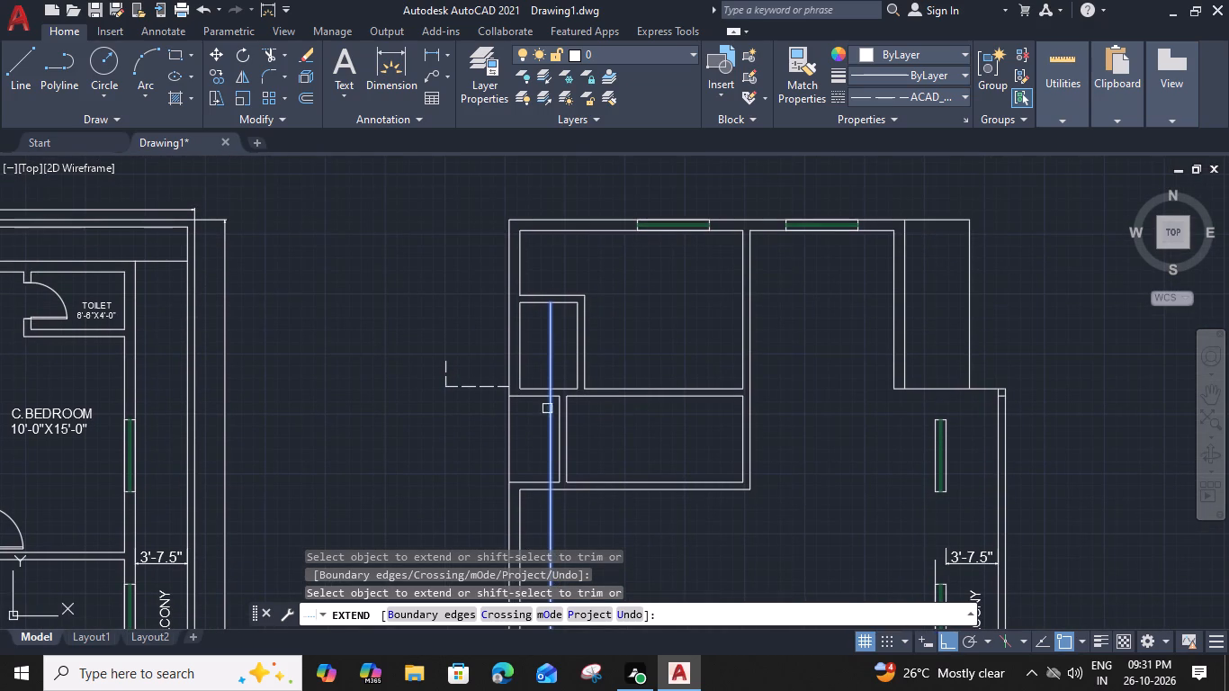
pyautogui.click(548, 439)
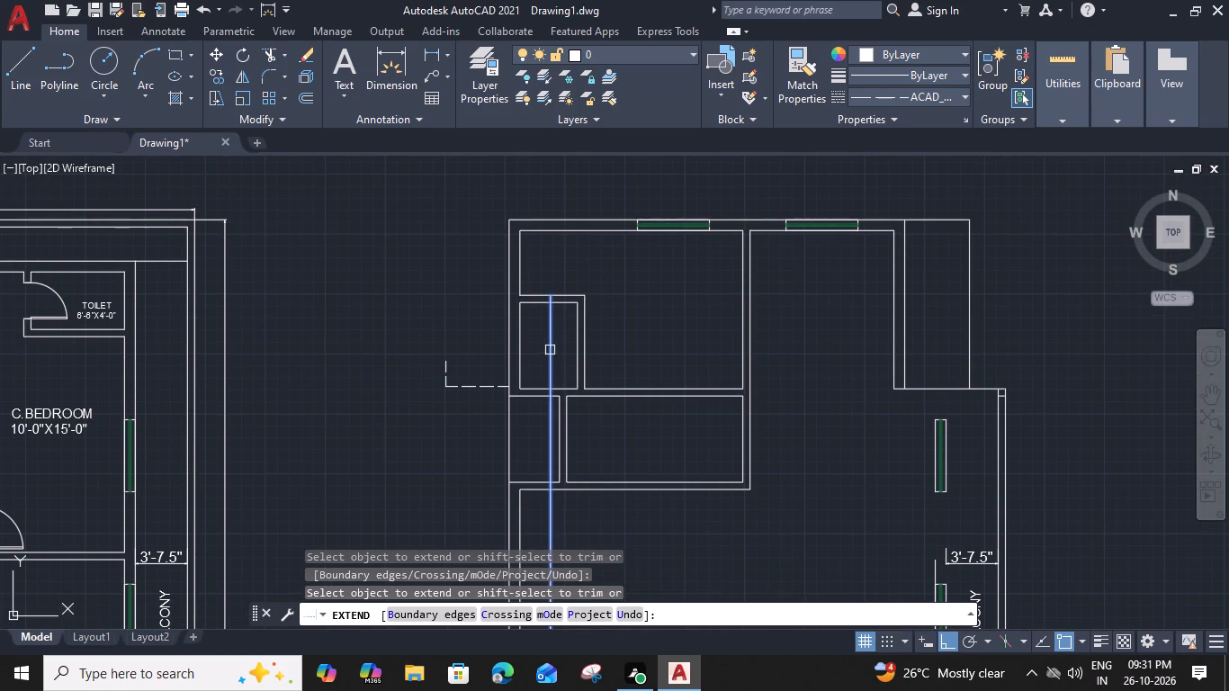
pyautogui.click(552, 350)
pyautogui.click(552, 328)
pyautogui.click(552, 304)
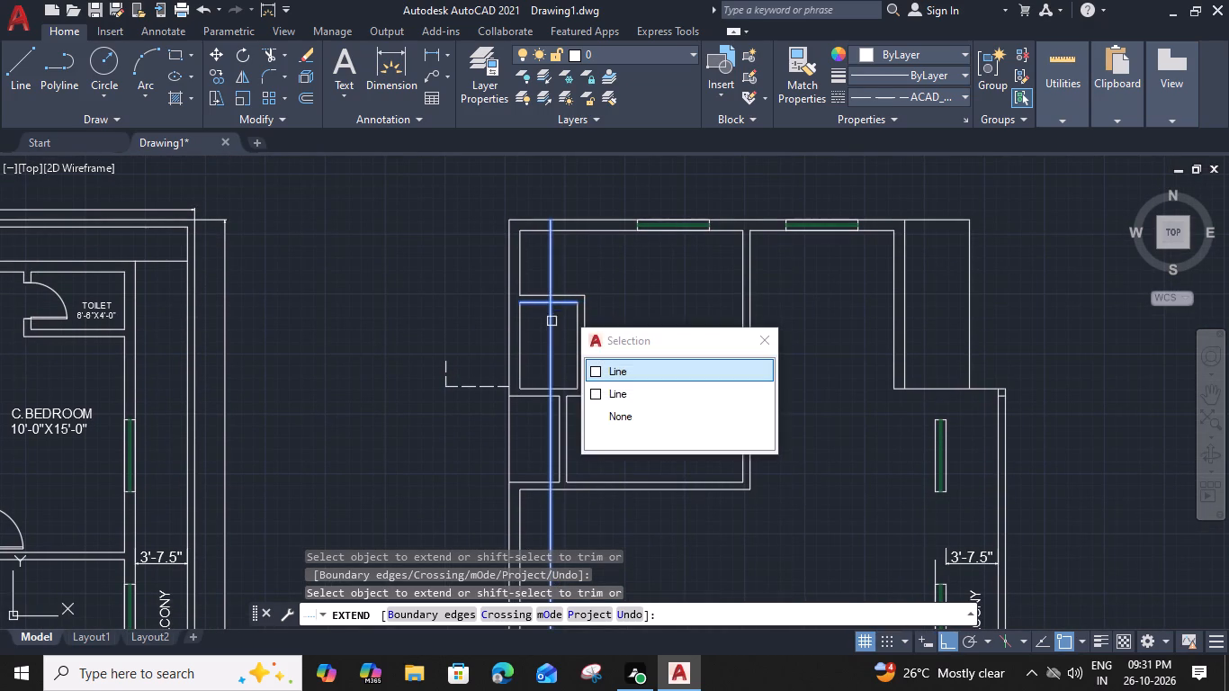
pyautogui.click(551, 332)
pyautogui.press('Escape')
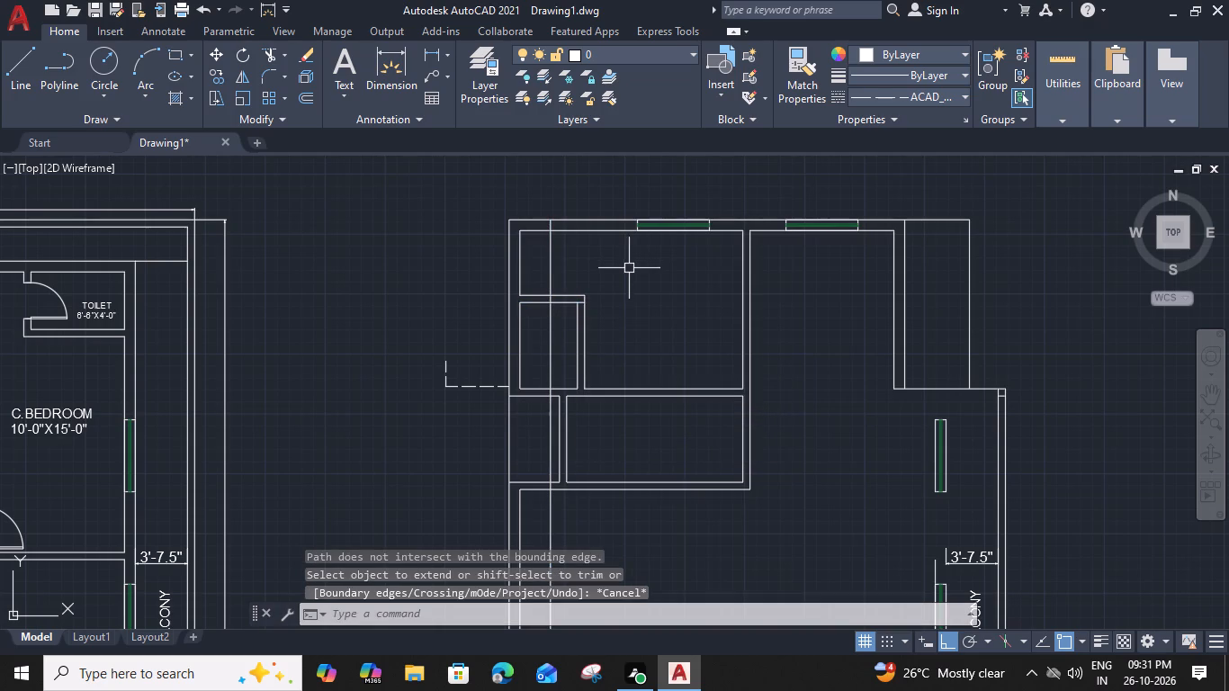
# Check the dimensions of the northwest room with the quick measure tool.
pyautogui.write('MEA')
pyautogui.press('space')
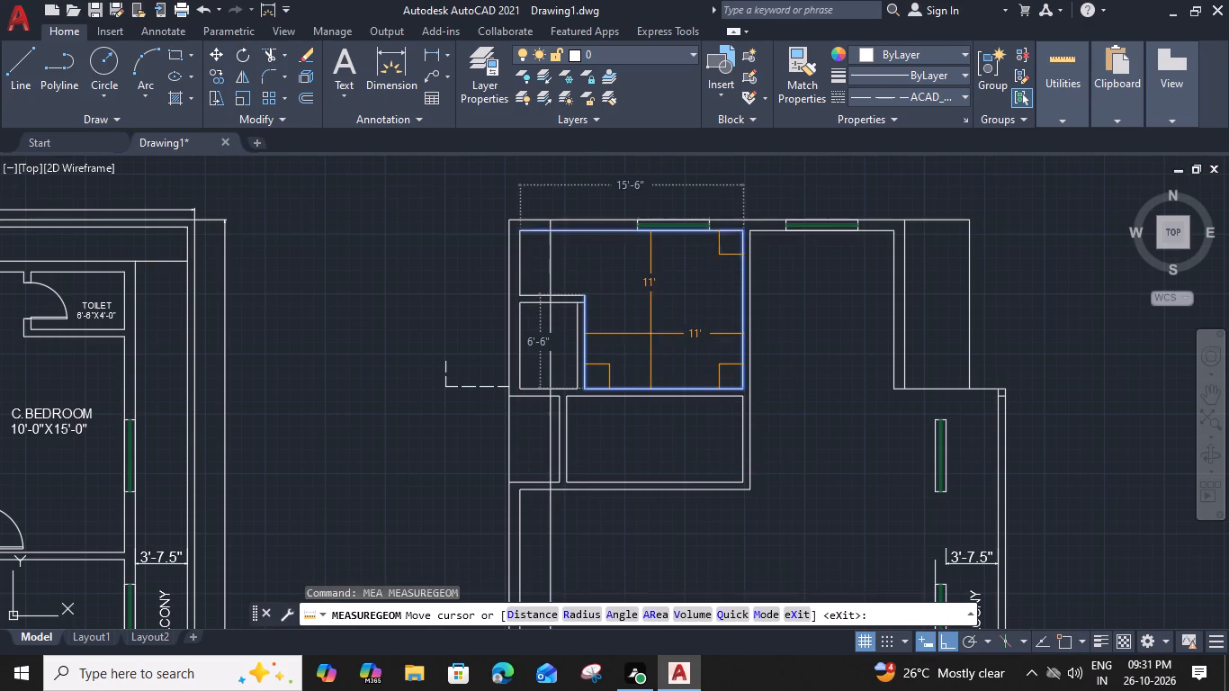
pyautogui.press('Escape')
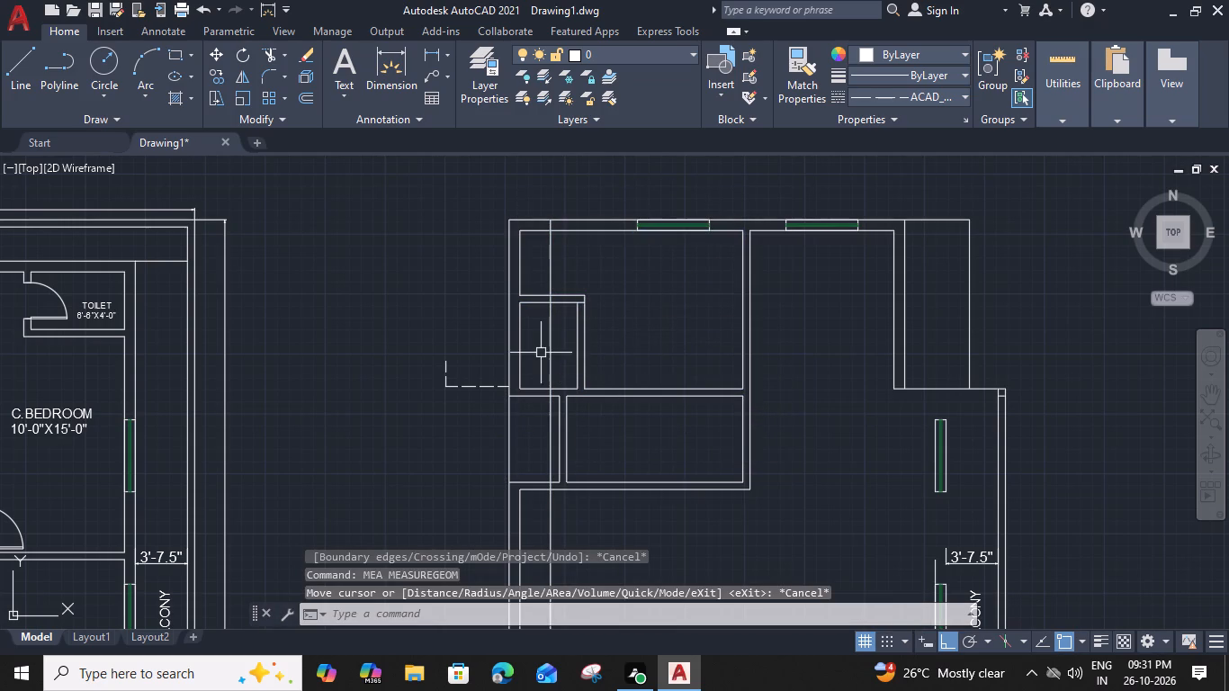
# Offset the extended north-south line 9" to the east.
pyautogui.click(552, 353)
pyautogui.write('O 9"')
pyautogui.press('Return')
pyautogui.click(621, 377)
pyautogui.press('Escape')
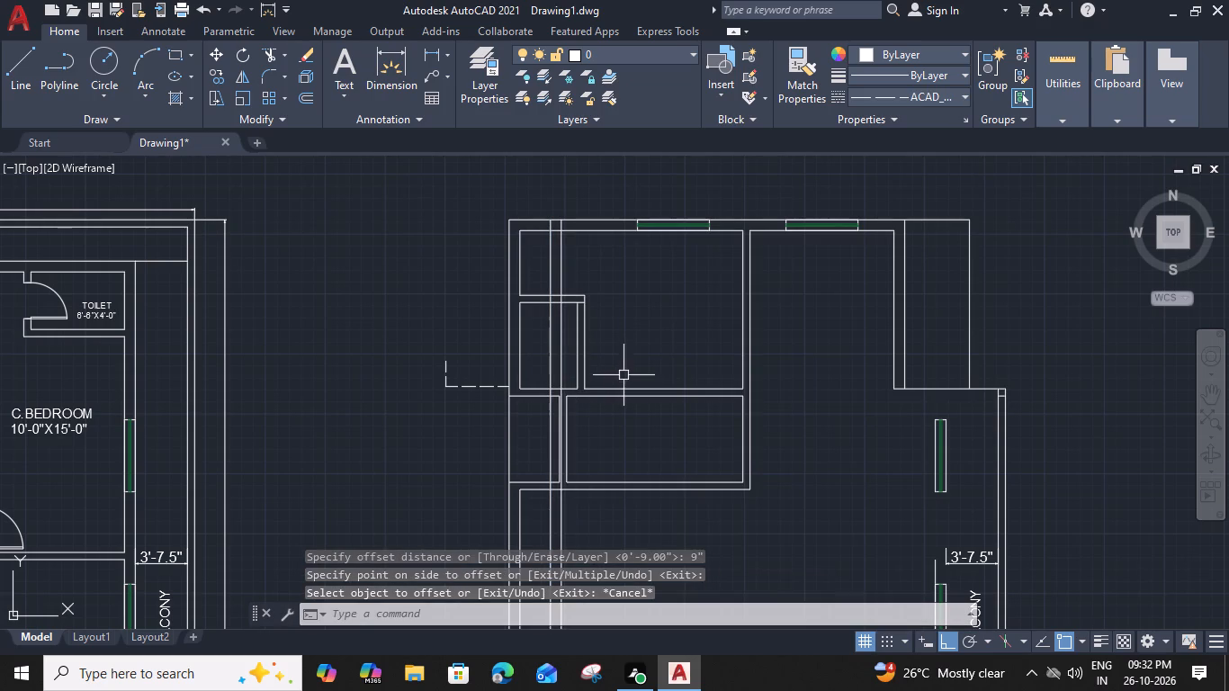
# Delete both lines of the north-south wall on the east side of the northwest room.
pyautogui.scroll(-1, 632, 334)
pyautogui.moveTo(680, 351); pyautogui.dragTo(644, 270, button='middle')
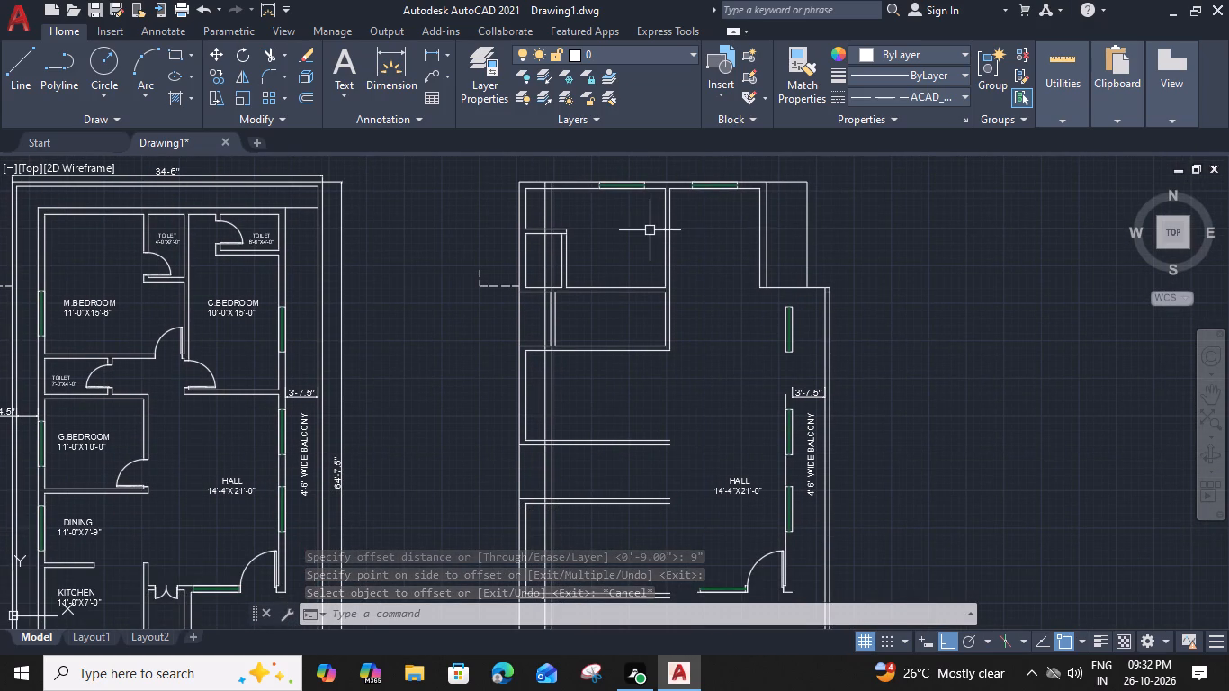
pyautogui.moveTo(669, 414); pyautogui.dragTo(650, 411, button='middle')
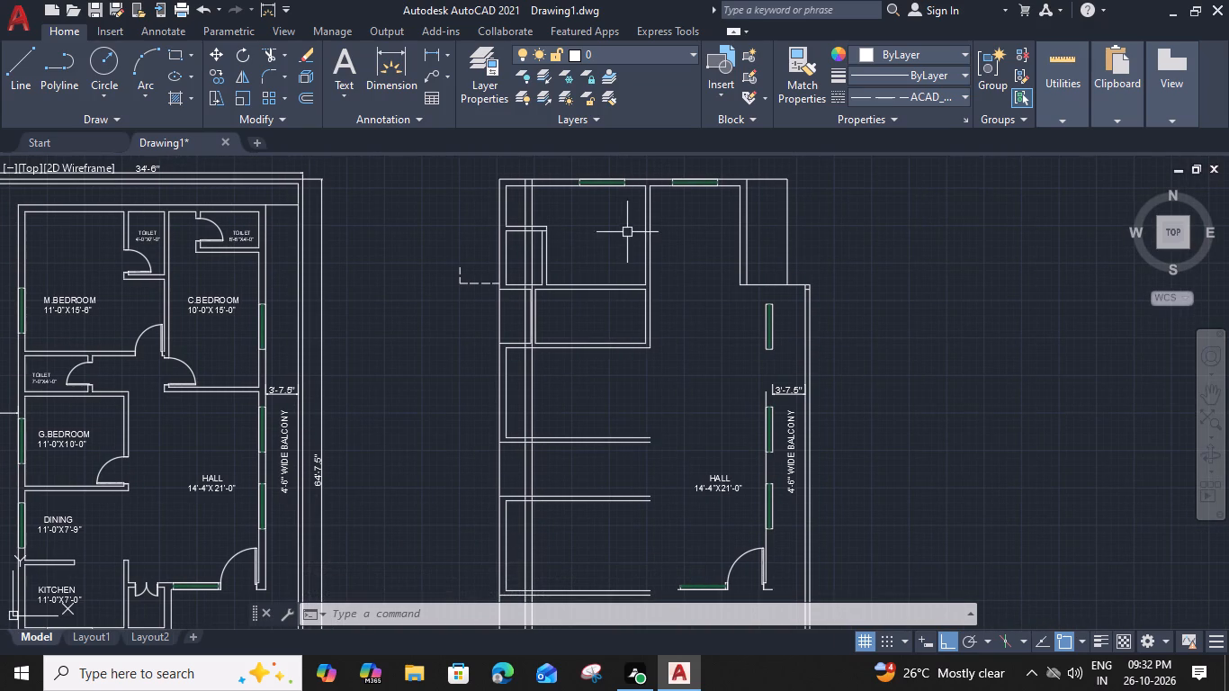
pyautogui.moveTo(694, 227); pyautogui.dragTo(668, 234)
pyautogui.click(584, 256)
pyautogui.press('Delete')
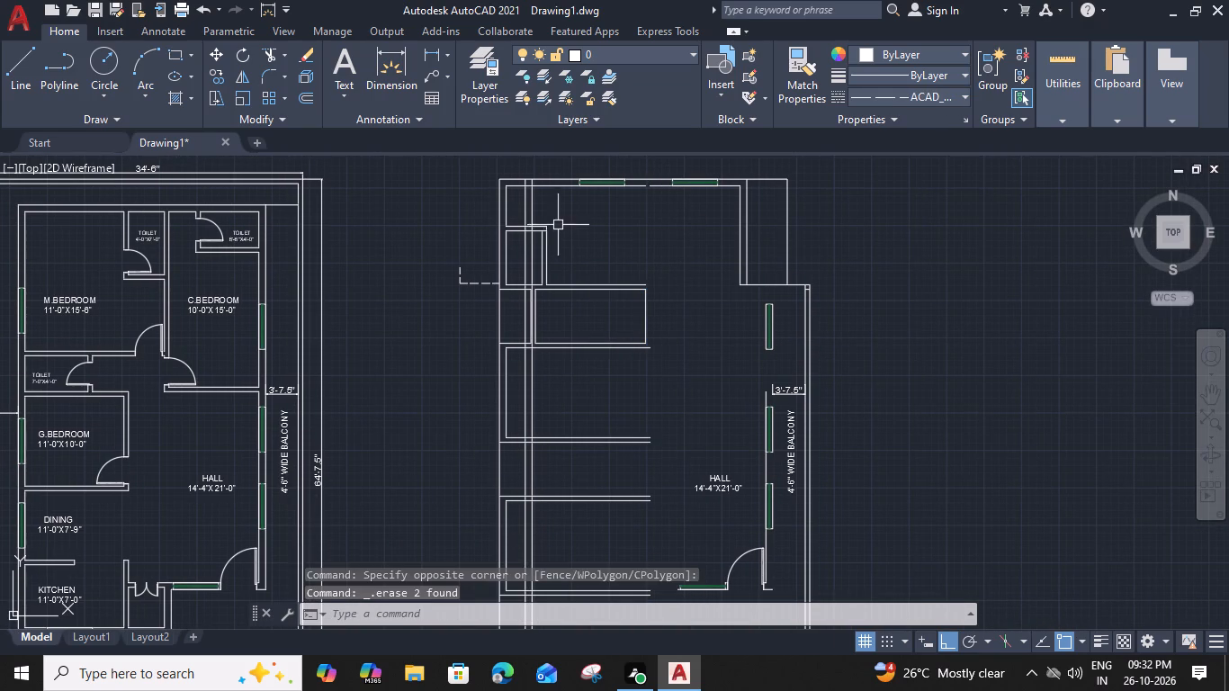
# Delete both lines of the east wall of the small enclosure inside the northwest room.
pyautogui.scroll(1, 556, 222)
pyautogui.click(559, 247)
pyautogui.click(531, 284)
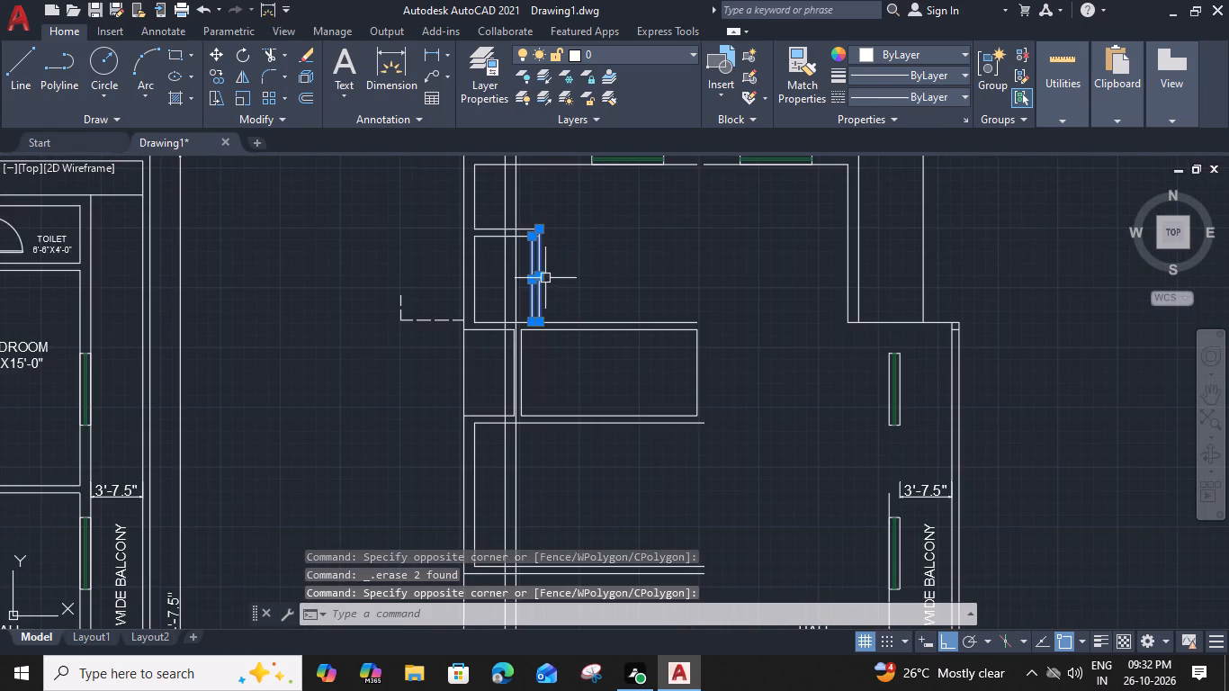
pyautogui.press('Delete')
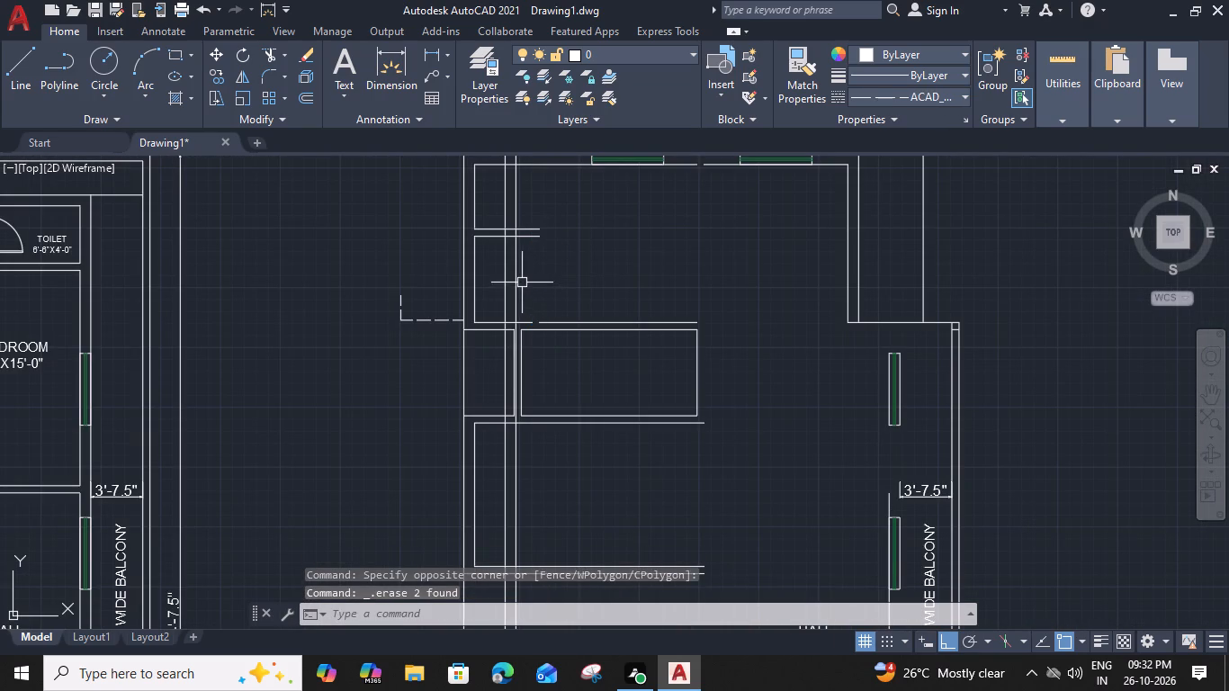
# Offset the east line of the new 9" north-south wall 4' to the east.
pyautogui.click(517, 279)
pyautogui.write('O')
pyautogui.press('space')
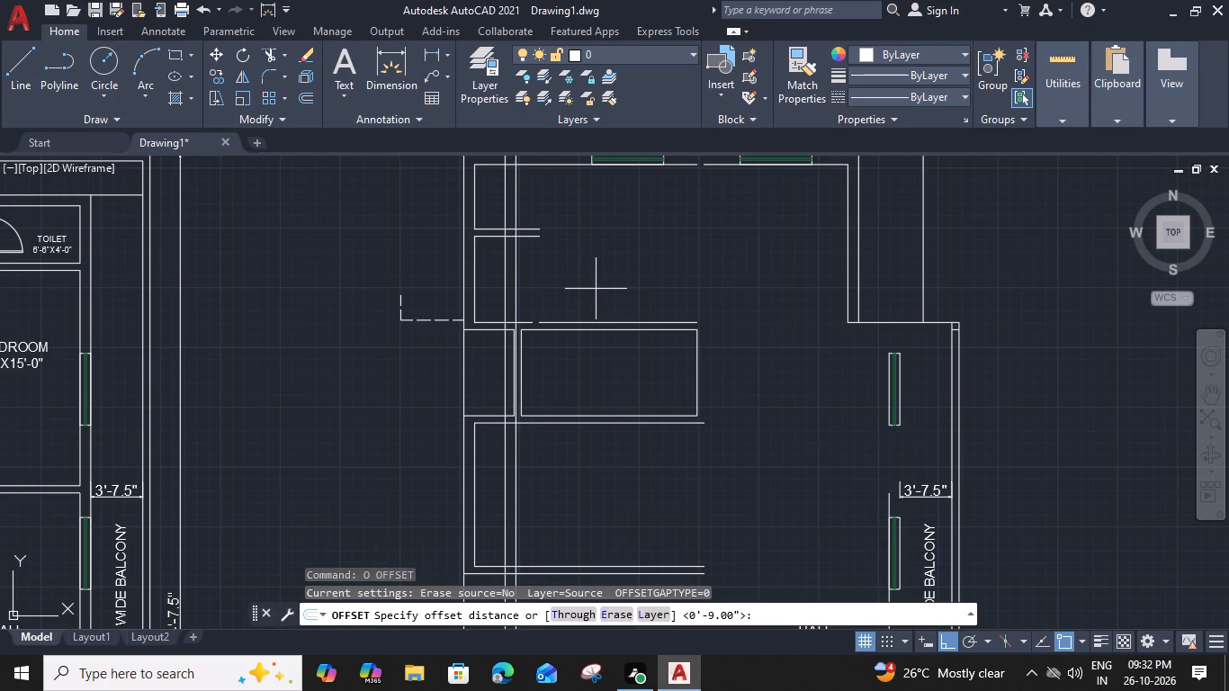
pyautogui.write("4'")
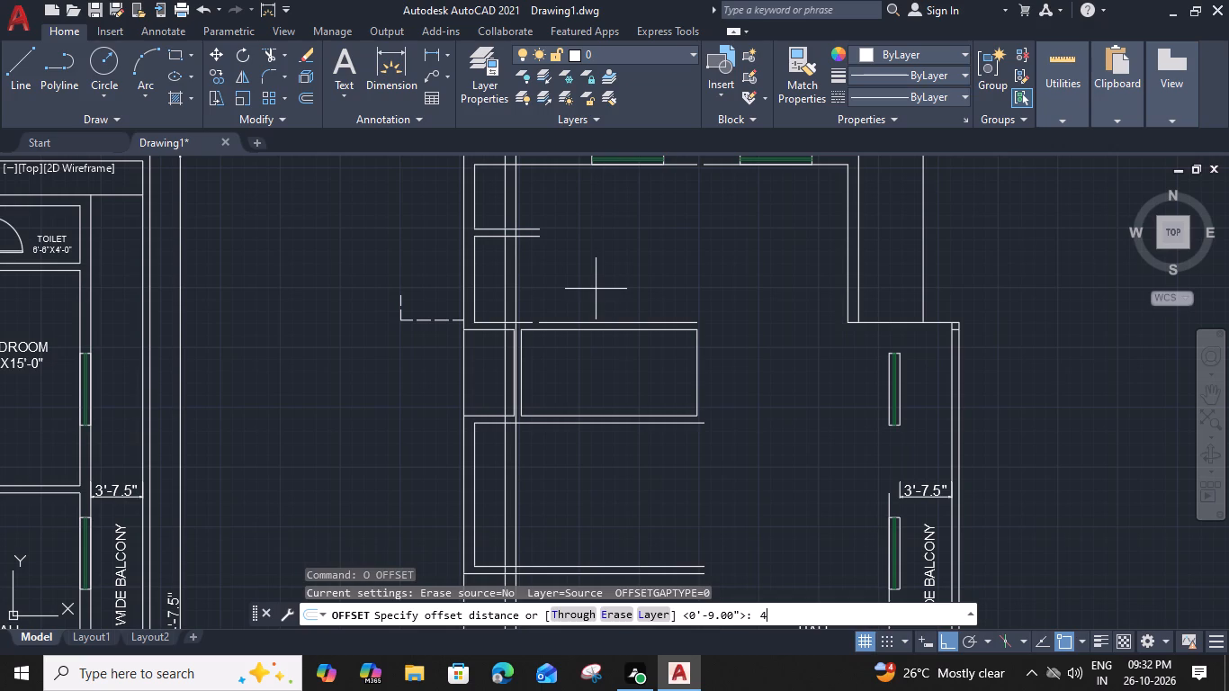
pyautogui.press('space')
pyautogui.click(615, 292)
pyautogui.press('Escape')
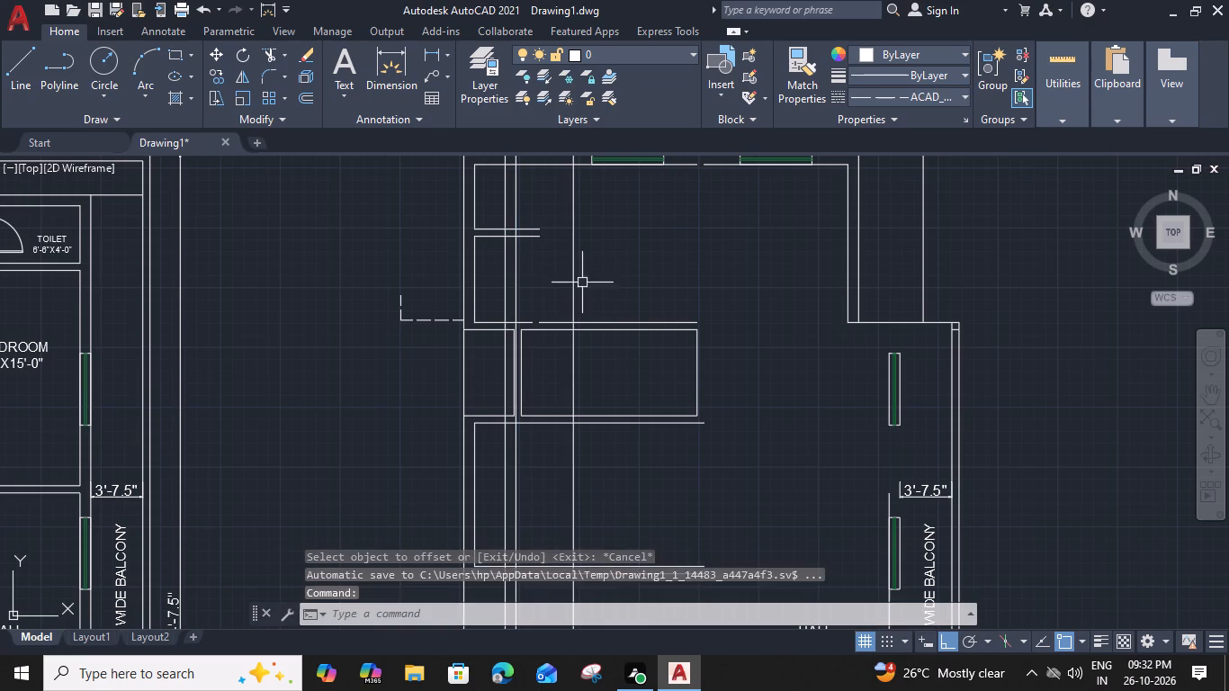
# Offset the line at the 4' spacing 6" to the east to form a wall.
pyautogui.click(576, 277)
pyautogui.write('O 6"')
pyautogui.press('Return')
pyautogui.click(621, 290)
pyautogui.press('Escape')
# Extend the small northwest enclosure's north wall east, its southern line to the 6" wall's near line and its northern line to the far one.
pyautogui.moveTo(621, 288); pyautogui.dragTo(554, 322, button='middle')
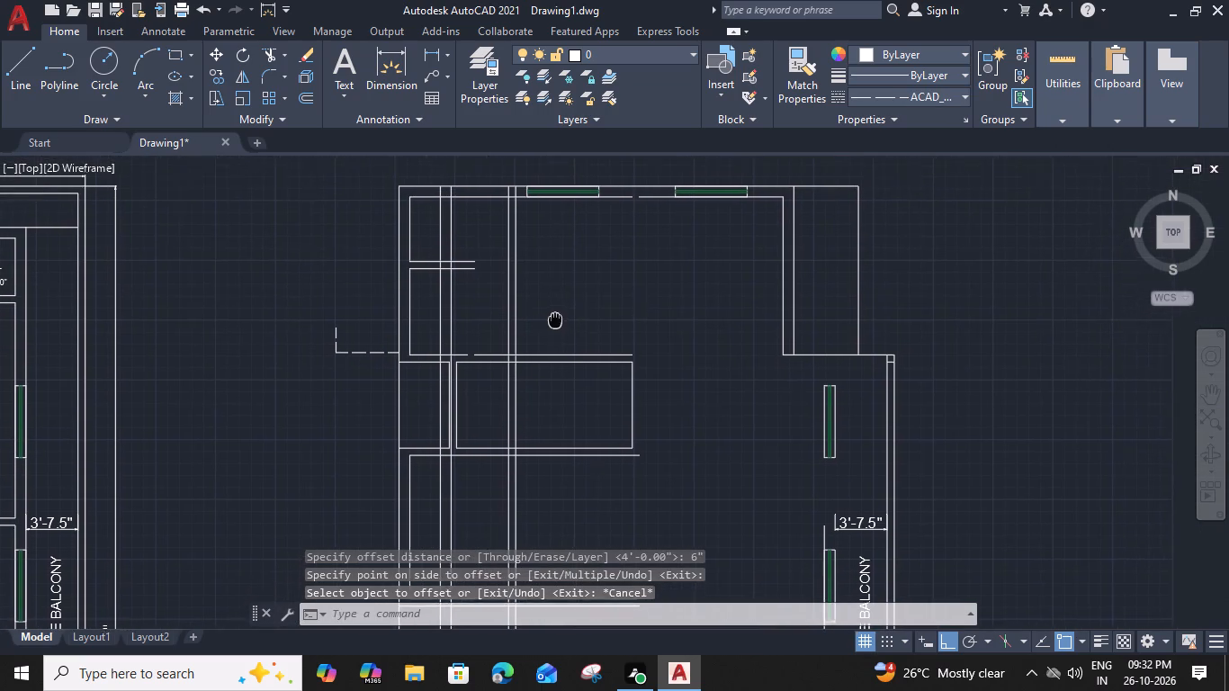
pyautogui.moveTo(554, 322); pyautogui.dragTo(552, 323, button='middle')
pyautogui.scroll(2, 478, 354)
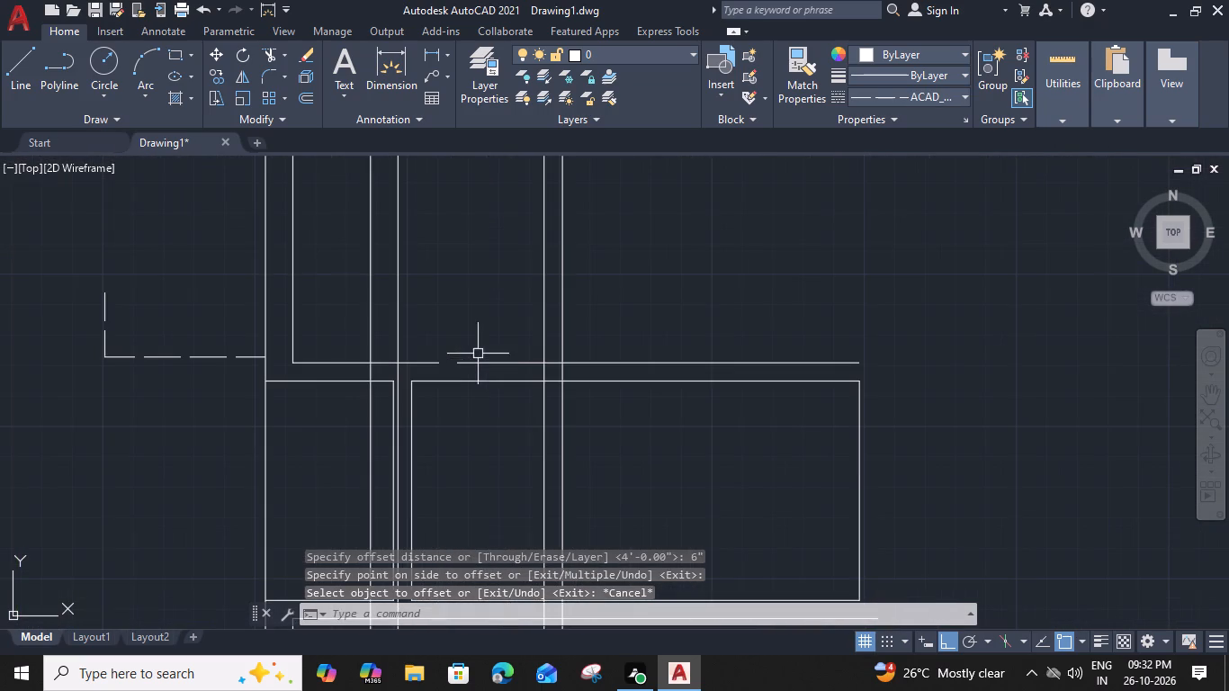
pyautogui.scroll(-2, 488, 360)
pyautogui.moveTo(536, 288); pyautogui.dragTo(504, 297, button='middle')
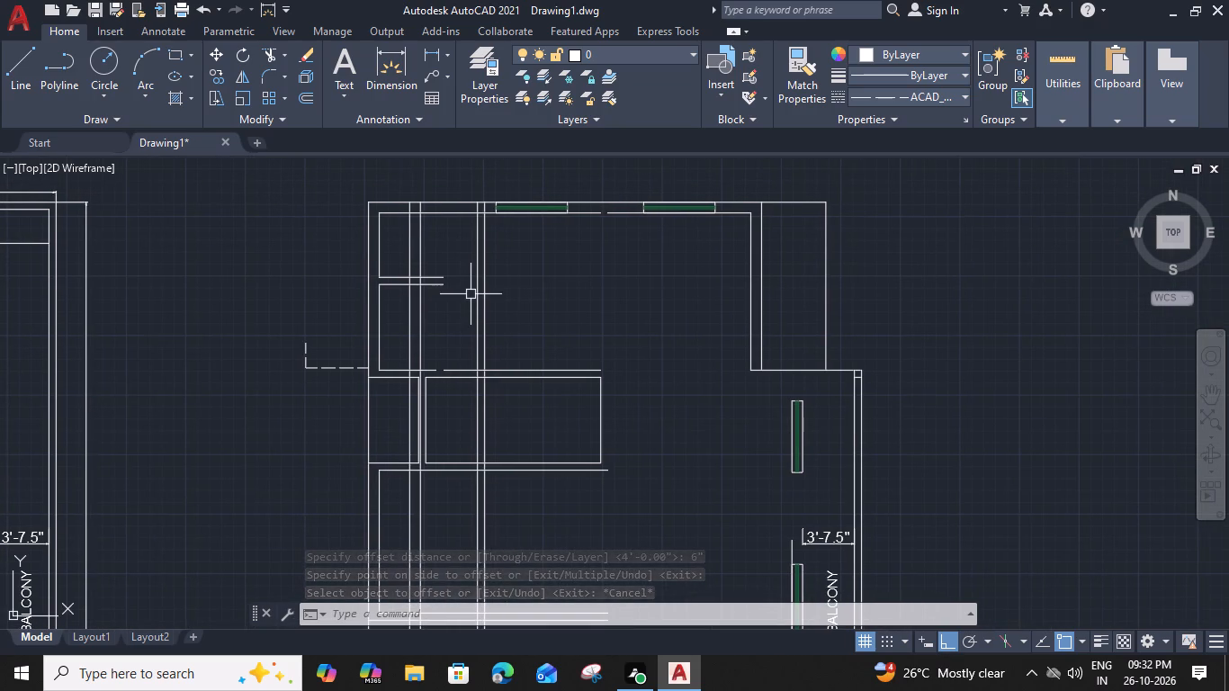
pyautogui.press('e')
pyautogui.press('x')
pyautogui.press('space')
pyautogui.click(439, 264)
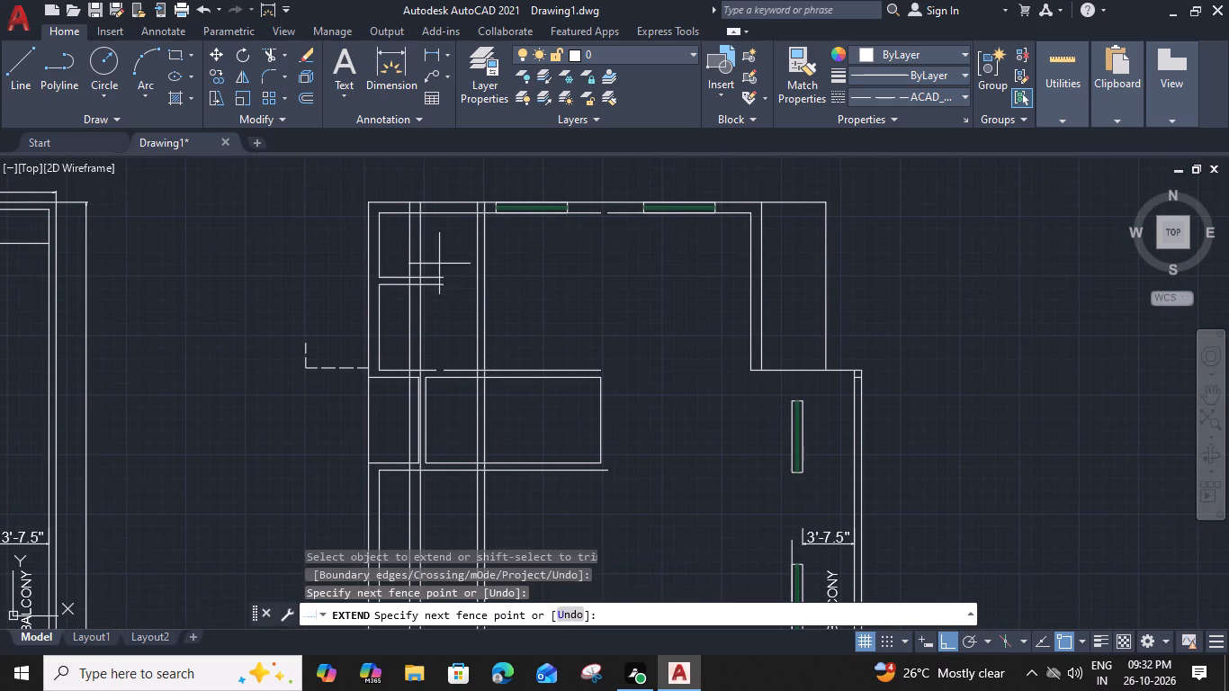
pyautogui.click(436, 294)
pyautogui.moveTo(462, 247); pyautogui.dragTo(460, 258, button='middle')
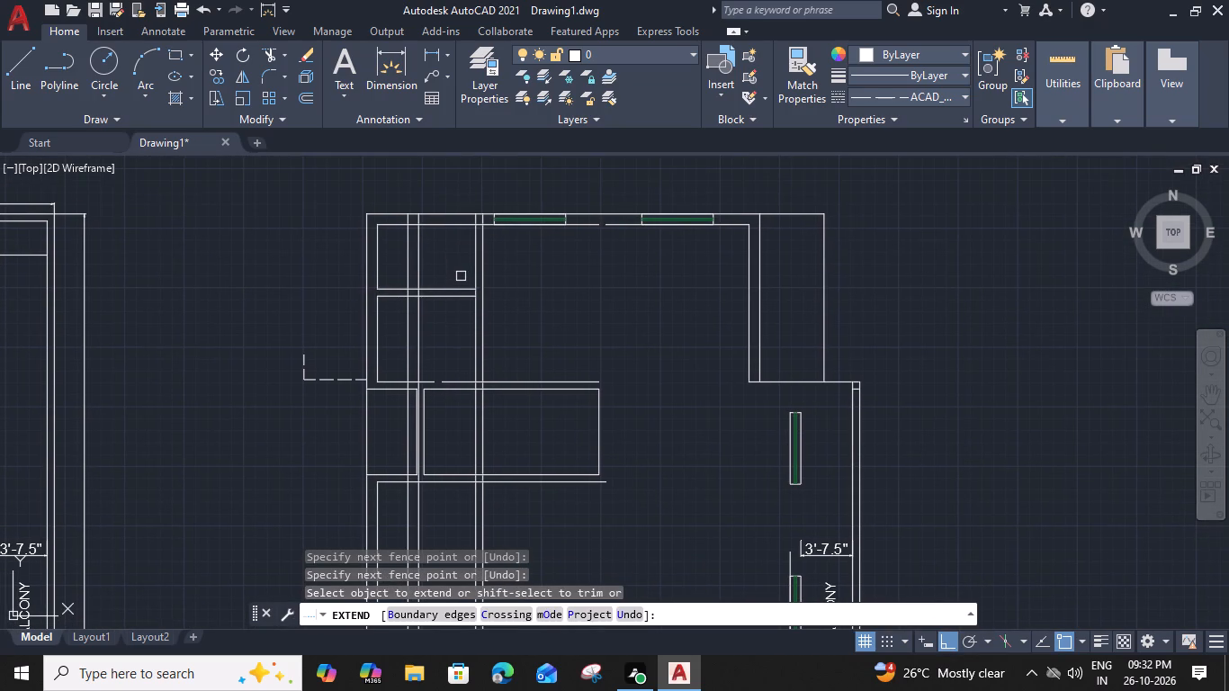
pyautogui.click(462, 289)
# Trim both lines of the 6" wall north of the small enclosure's north wall, including the stubs within the outer wall.
pyautogui.click(464, 265)
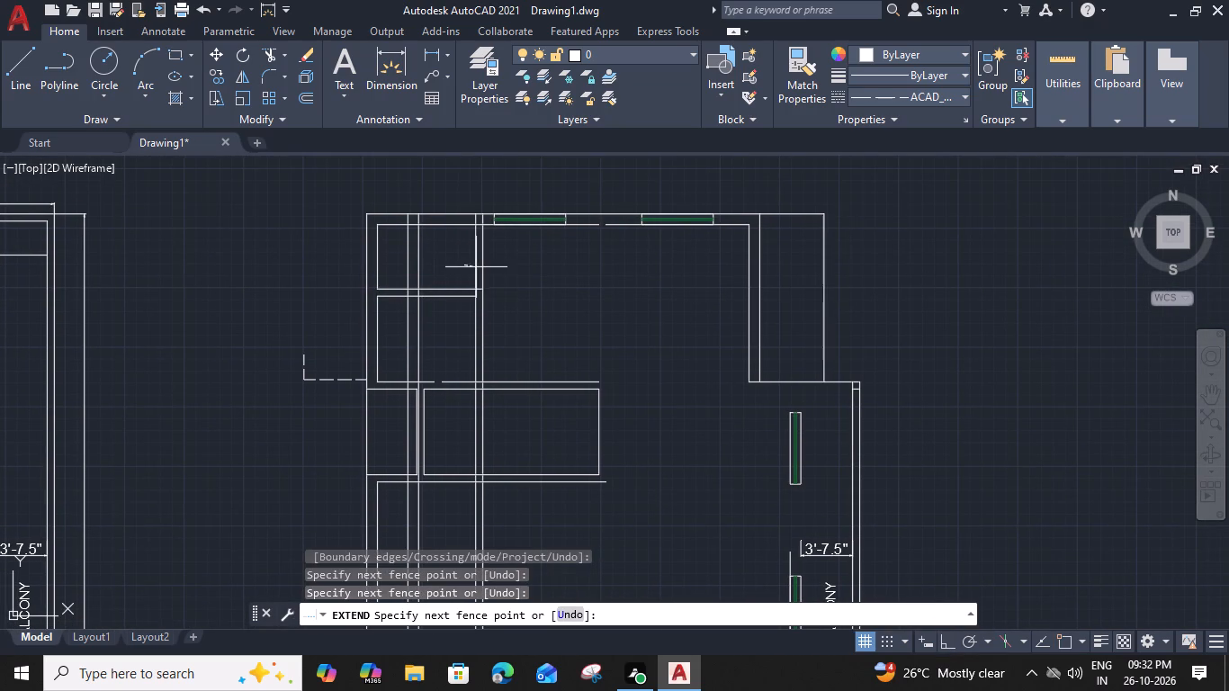
pyautogui.keyDown('shift'); pyautogui.click(501, 275); pyautogui.keyUp('shift')
pyautogui.scroll(2, 480, 217)
pyautogui.keyDown('shift'); pyautogui.click(492, 224); pyautogui.keyUp('shift')
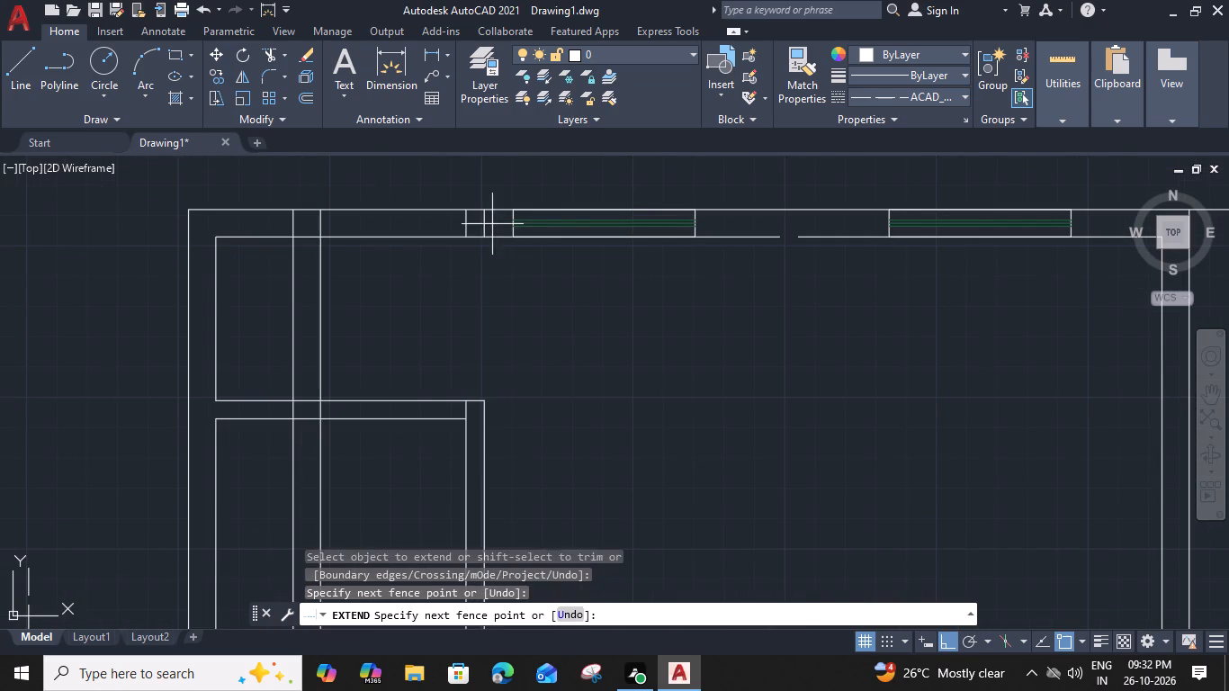
pyautogui.keyDown('shift'); pyautogui.click(454, 219); pyautogui.keyUp('shift')
pyautogui.scroll(-2, 454, 219)
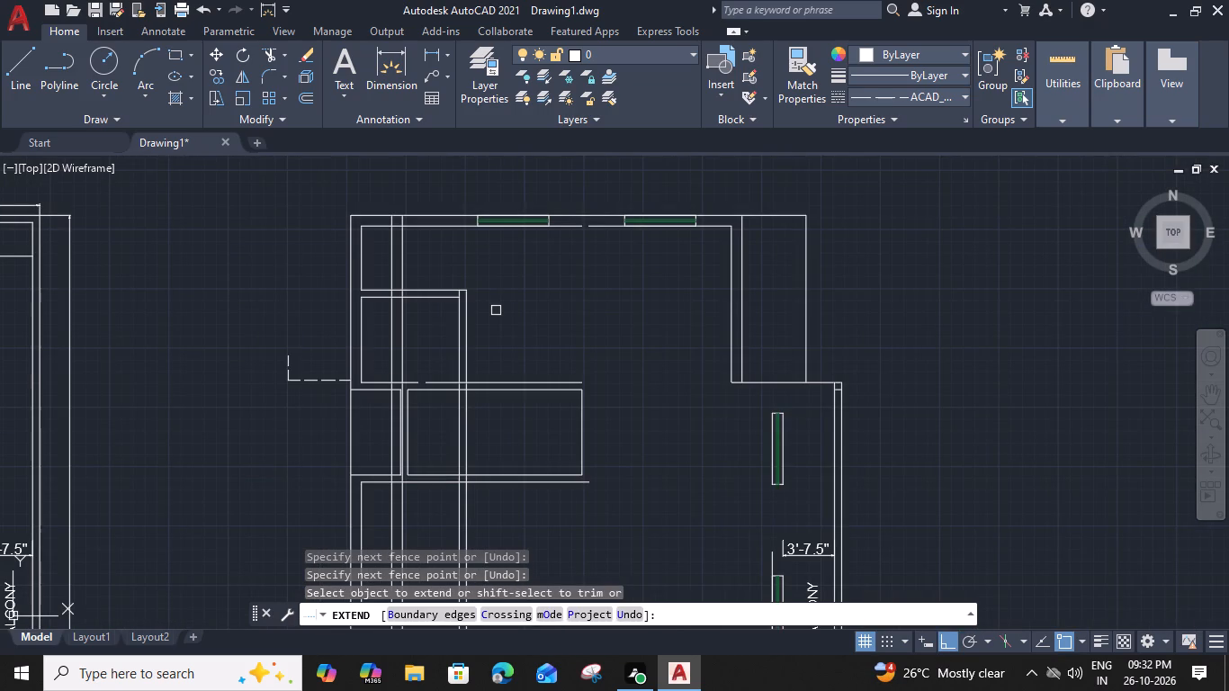
pyautogui.press('Escape')
# Offset the east line of the 6" wall beside the small enclosure 11' to the east.
pyautogui.click(467, 345)
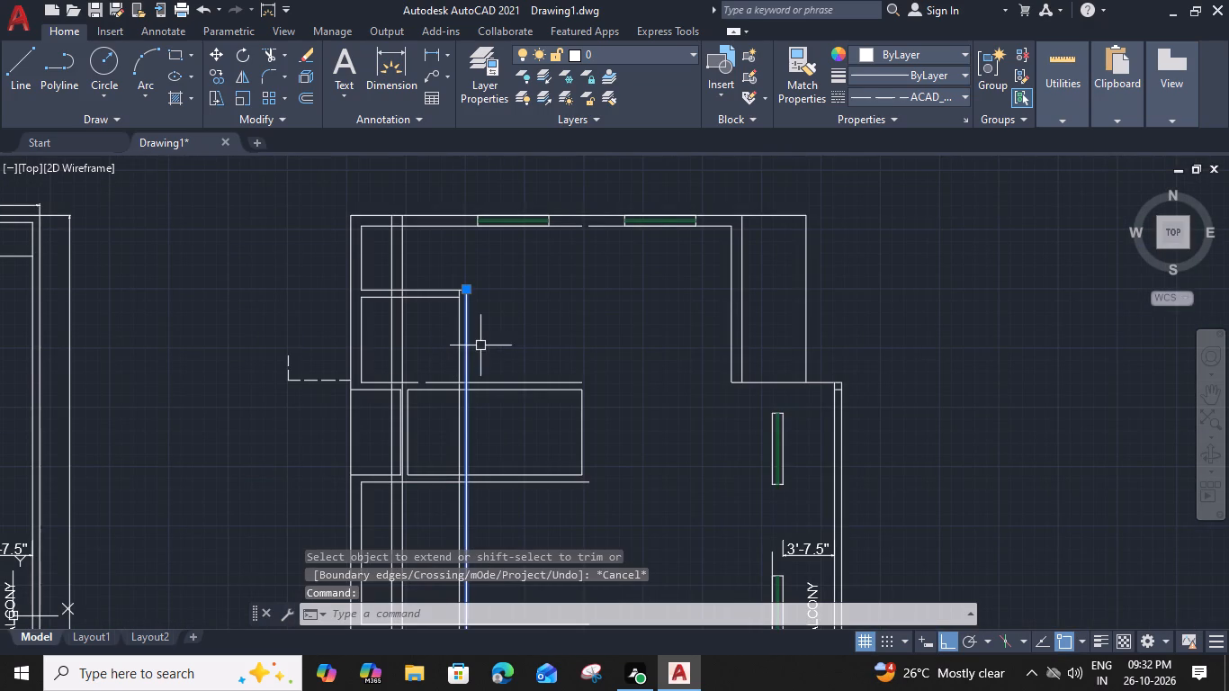
pyautogui.write('O')
pyautogui.press('space')
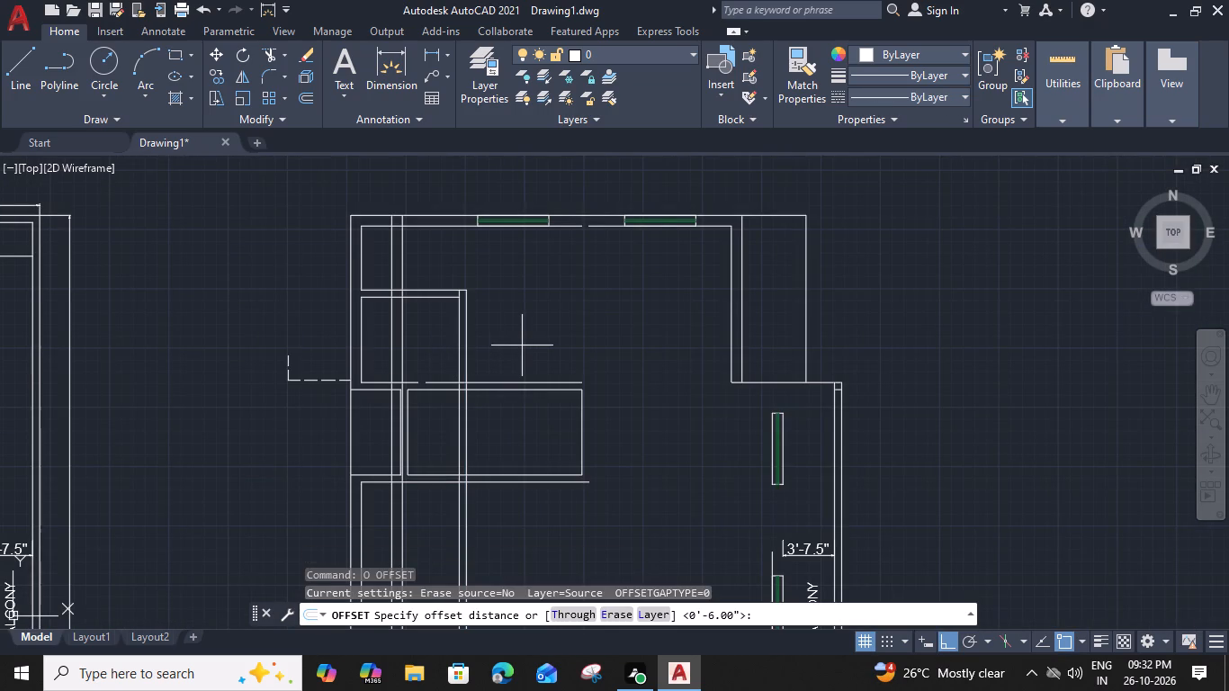
pyautogui.write('11')
pyautogui.write("'")
pyautogui.press('space')
pyautogui.click(590, 346)
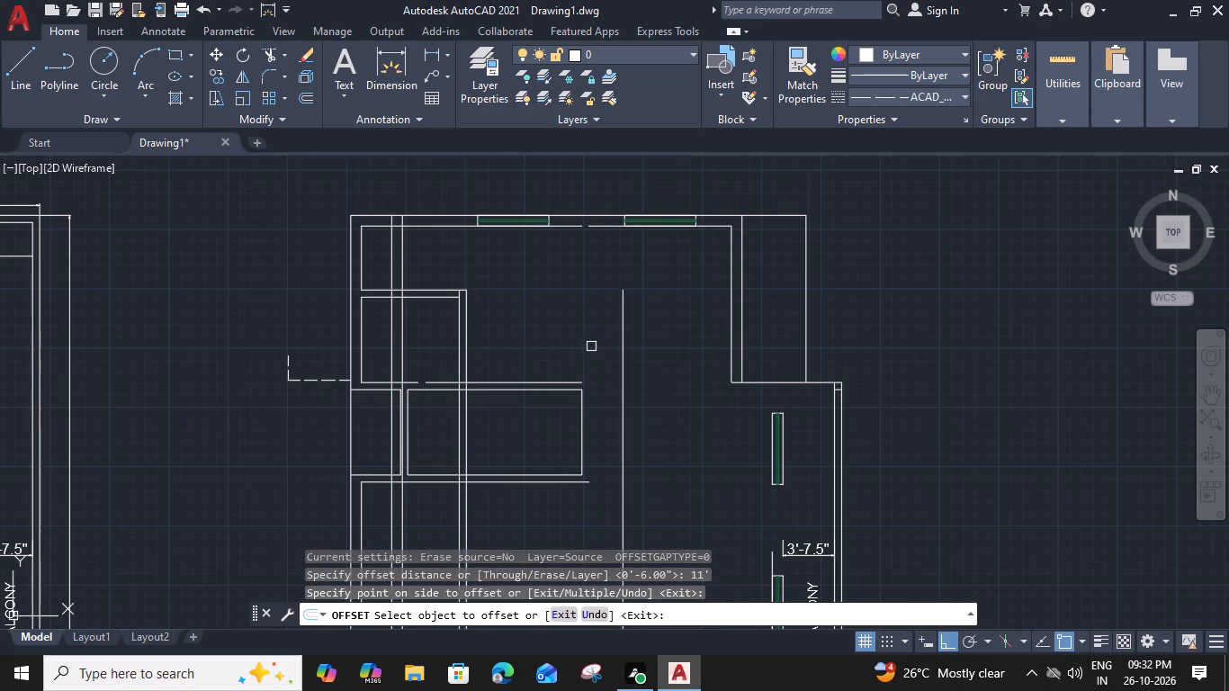
pyautogui.press('Escape')
# Offset the line at the 11' spacing 6" to the east to form a wall.
pyautogui.moveTo(590, 346); pyautogui.dragTo(539, 332, button='middle')
pyautogui.click(573, 334)
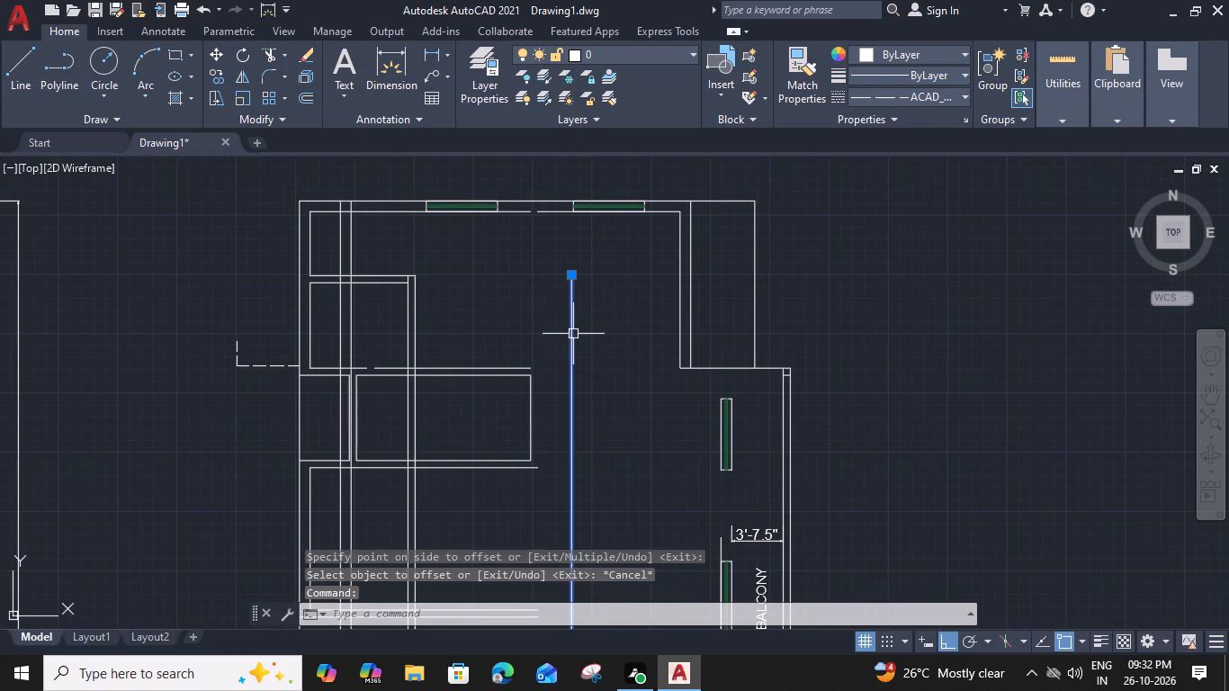
pyautogui.write('O')
pyautogui.press('space')
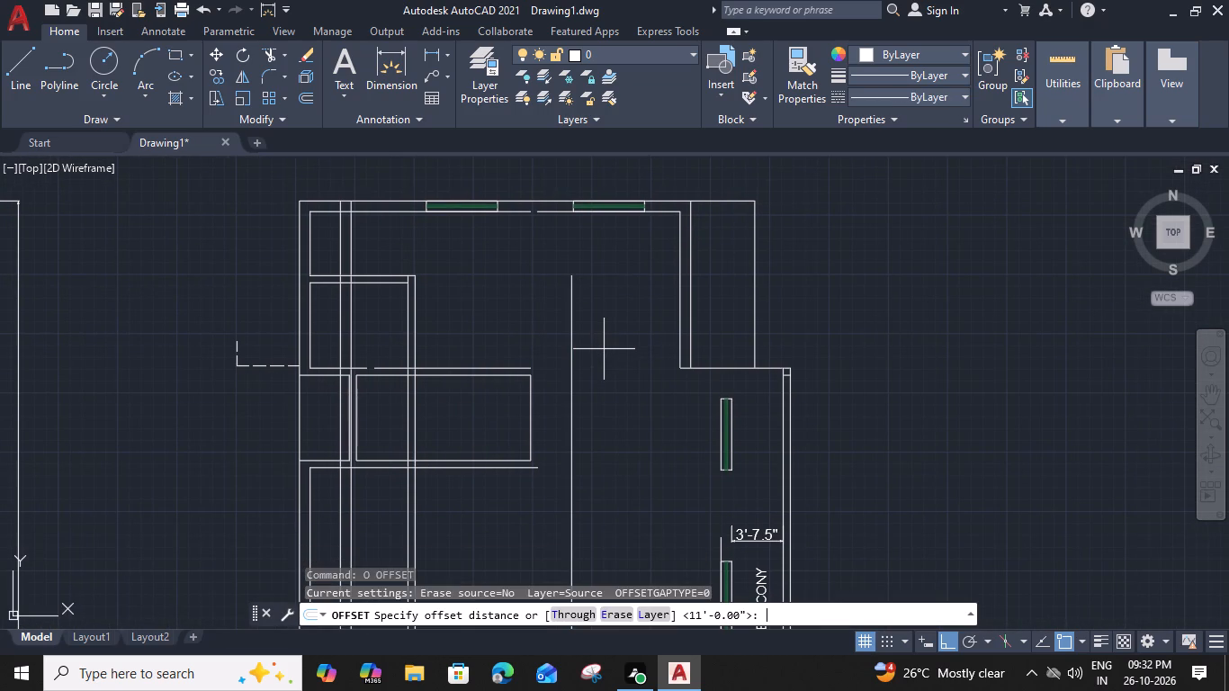
pyautogui.write('6"')
pyautogui.press('Return')
pyautogui.click(614, 356)
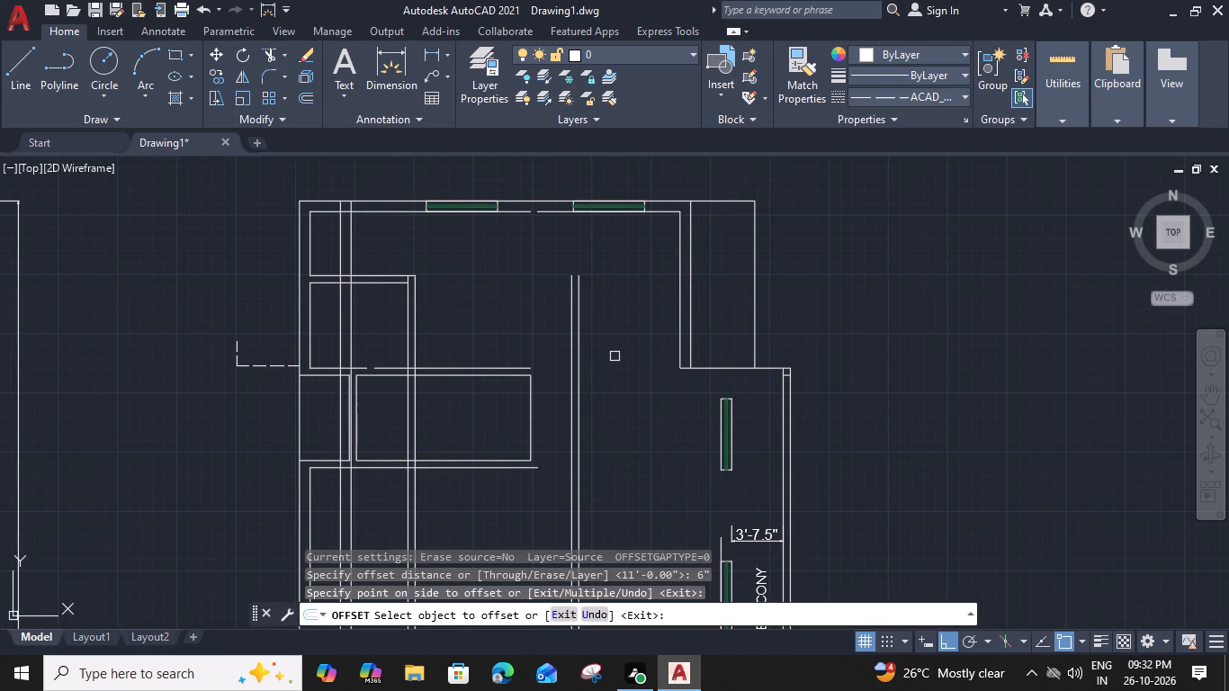
pyautogui.press('Escape')
# Extend both lines of the 6" wall at the 11' spacing north to the outer north wall's inner line.
pyautogui.moveTo(608, 356); pyautogui.dragTo(584, 359, button='middle')
pyautogui.write('EX')
pyautogui.press('space')
pyautogui.click(587, 324)
pyautogui.click(526, 345)
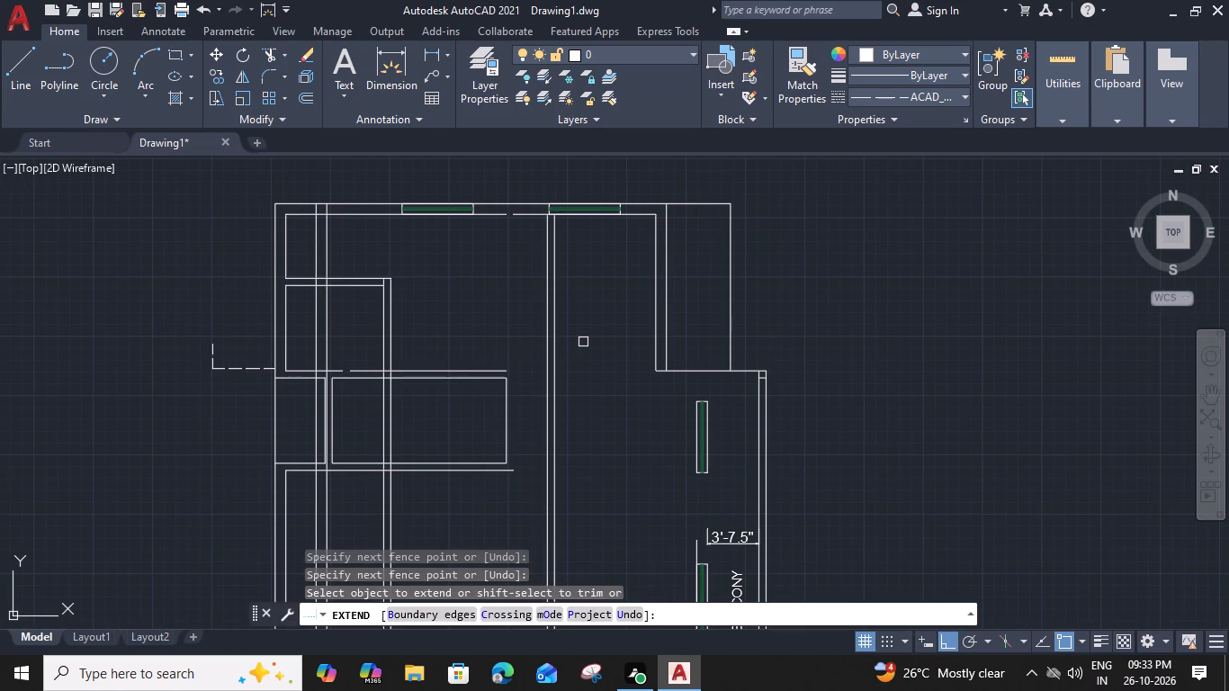
pyautogui.press('Escape')
# Delete both lines of the old north-south wall in the northeast, between the north wall and the balcony's north edge.
pyautogui.moveTo(588, 344); pyautogui.dragTo(561, 341, button='middle')
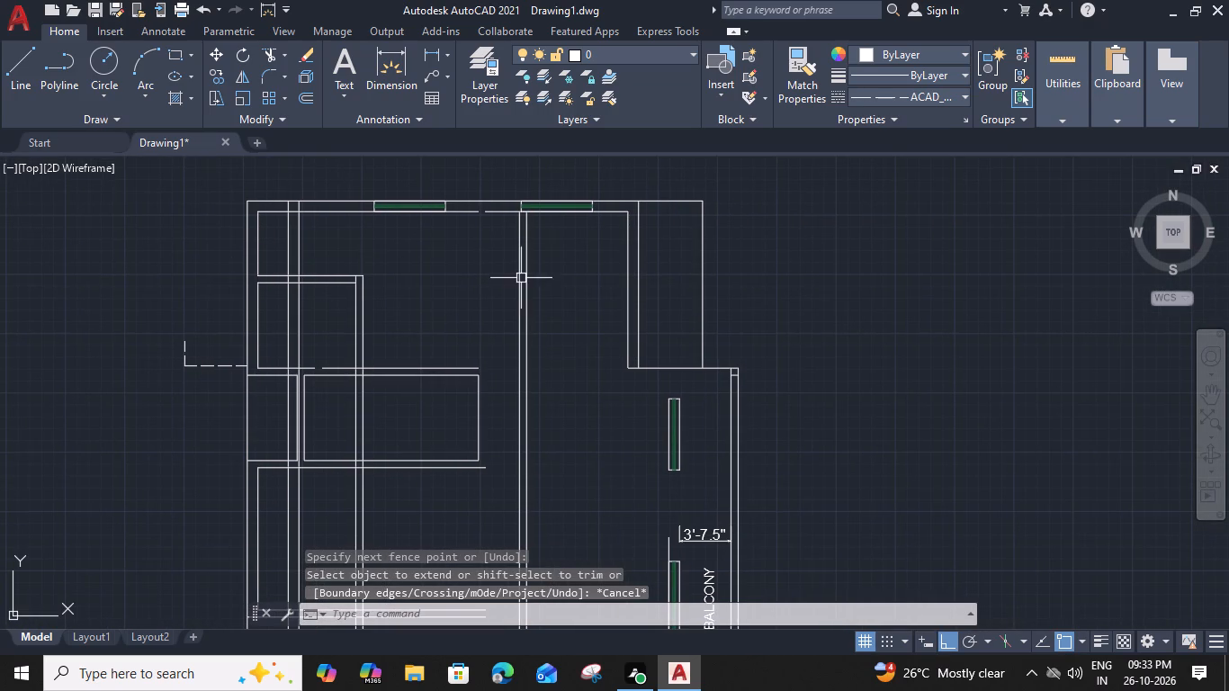
pyautogui.moveTo(659, 285); pyautogui.dragTo(646, 292)
pyautogui.click(588, 314)
pyautogui.press('Delete')
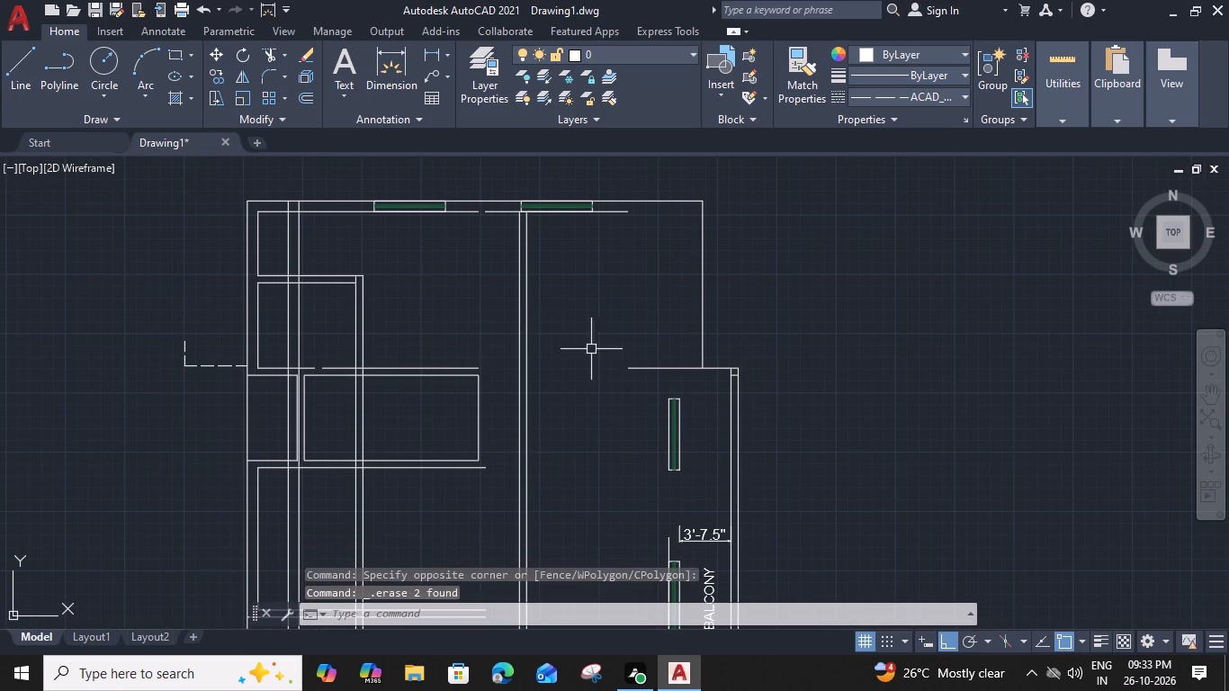
# Offset the east line of the 6" wall at the 11' spacing 10' to the east.
pyautogui.click(526, 337)
pyautogui.write('O')
pyautogui.press('space')
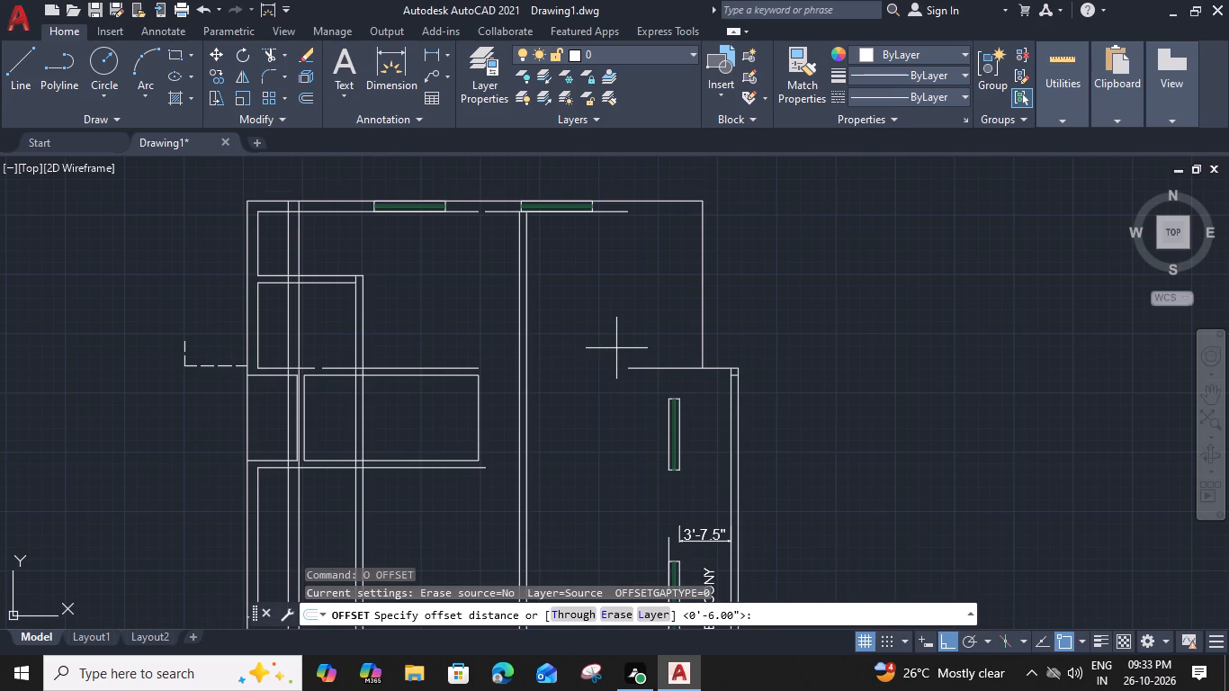
pyautogui.write("10'")
pyautogui.press('space')
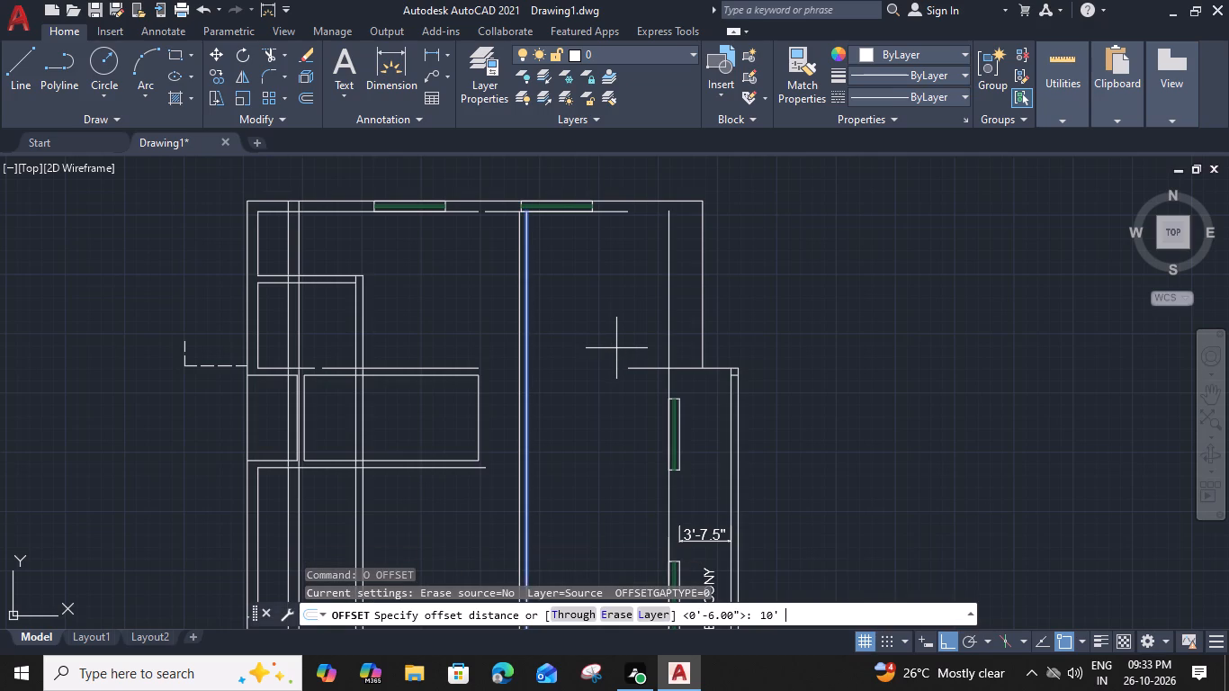
pyautogui.click(647, 357)
pyautogui.press('Escape')
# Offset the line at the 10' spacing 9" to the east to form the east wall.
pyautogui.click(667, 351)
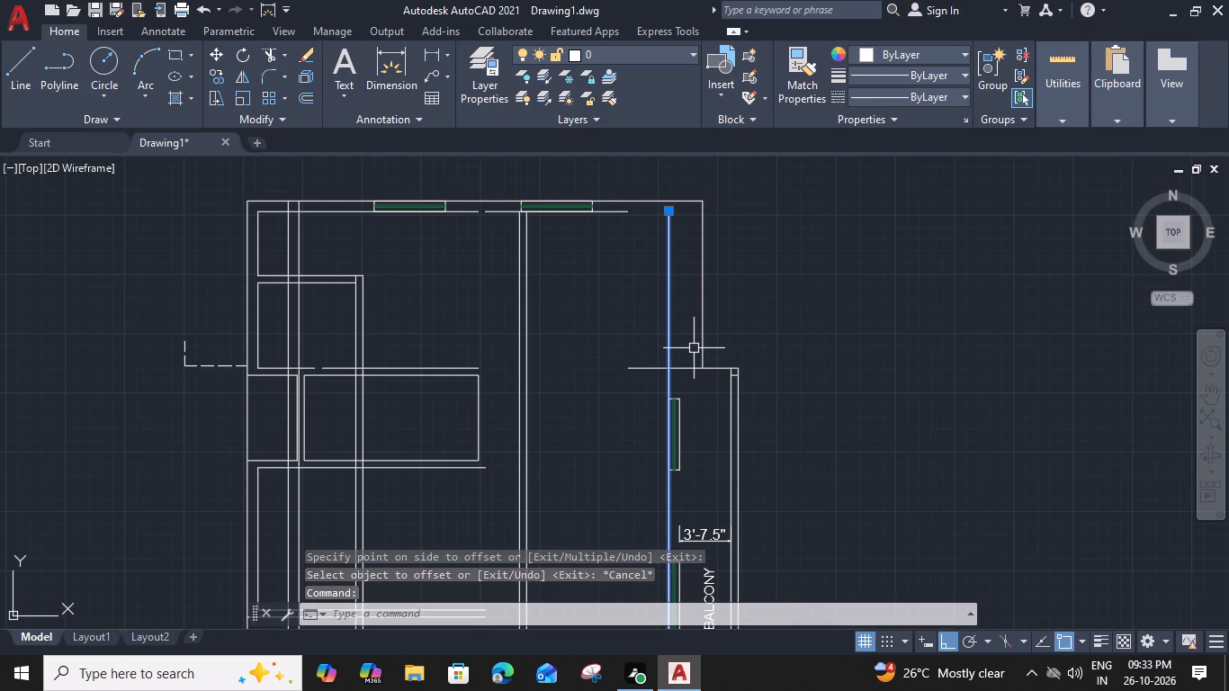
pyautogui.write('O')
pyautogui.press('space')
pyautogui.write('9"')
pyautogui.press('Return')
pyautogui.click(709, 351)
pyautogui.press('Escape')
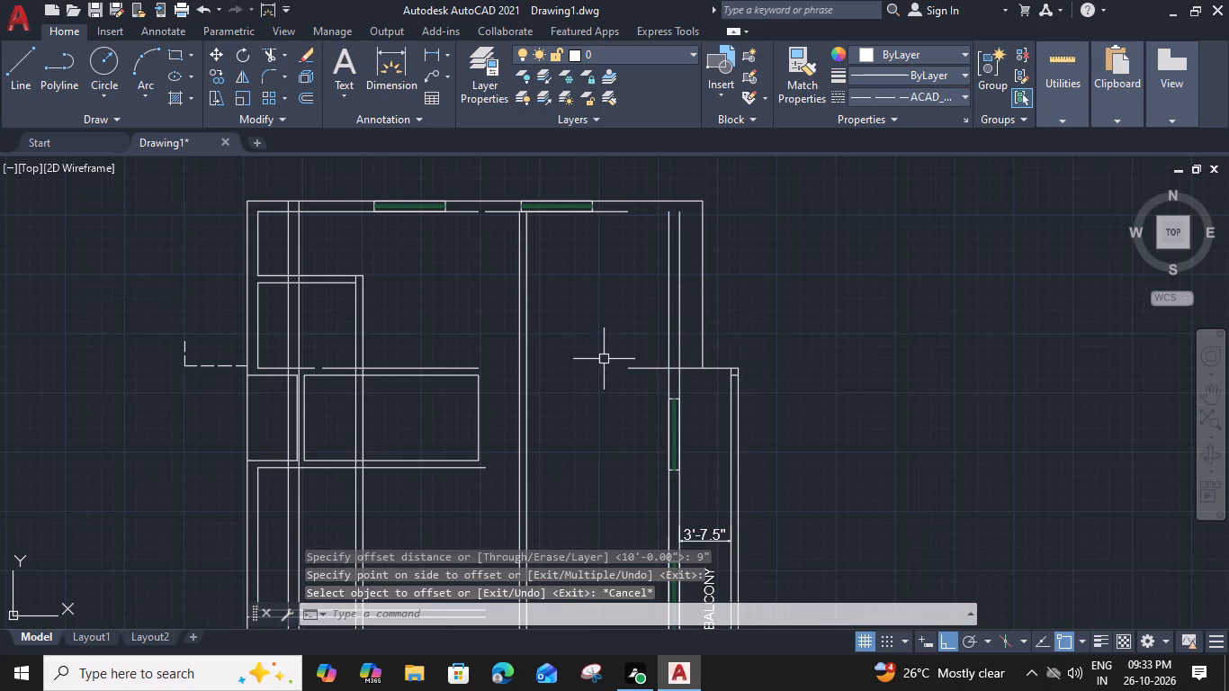
# Fillet the north wall's inner line with the east wall's inner line to close the northeast room corner.
pyautogui.scroll(-1, 595, 359)
pyautogui.moveTo(614, 287); pyautogui.dragTo(598, 319, button='middle')
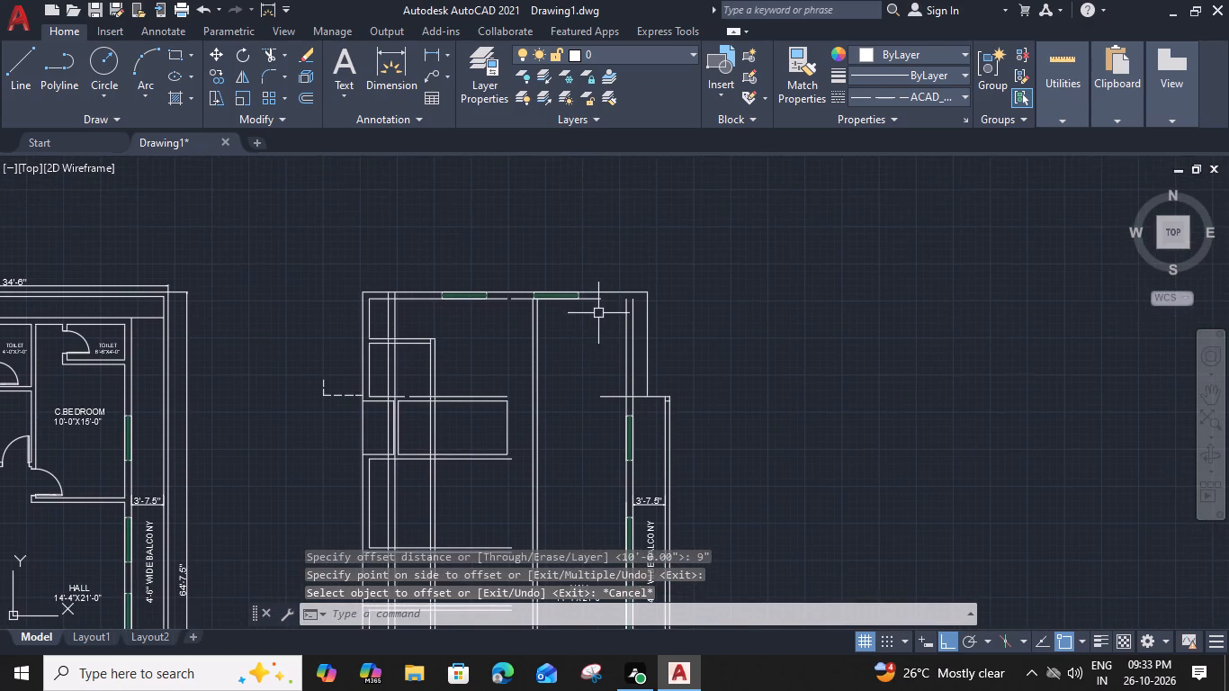
pyautogui.scroll(2, 599, 311)
pyautogui.write('F')
pyautogui.press('space')
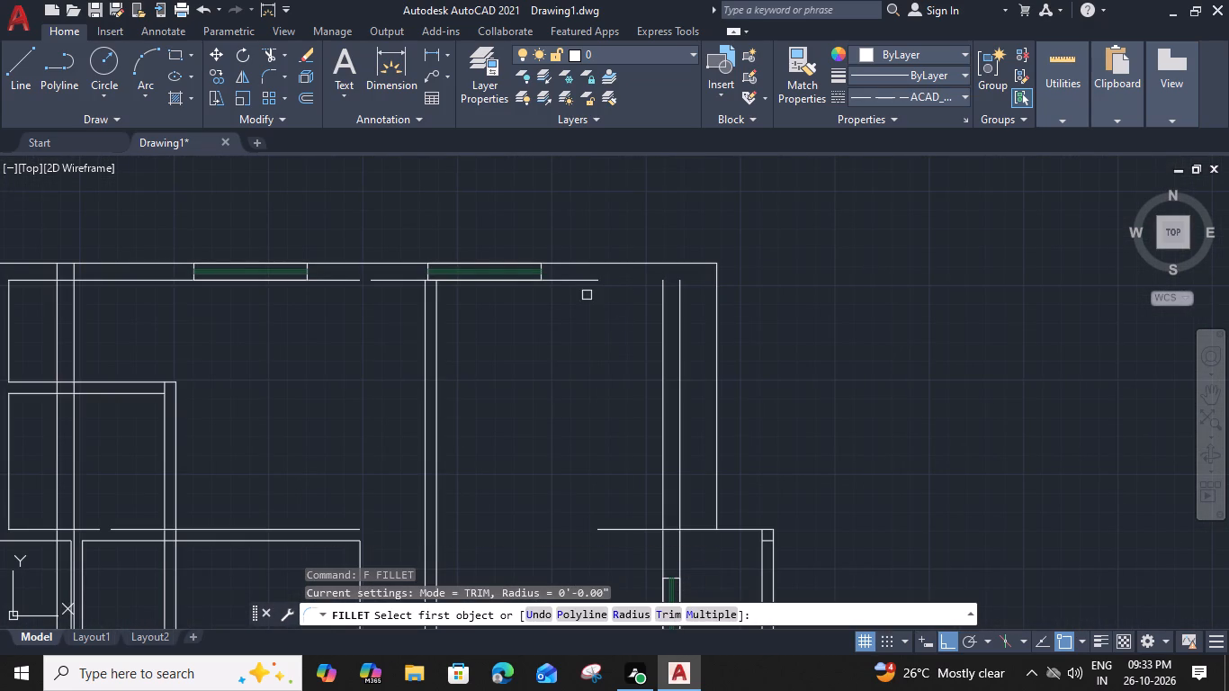
pyautogui.click(590, 280)
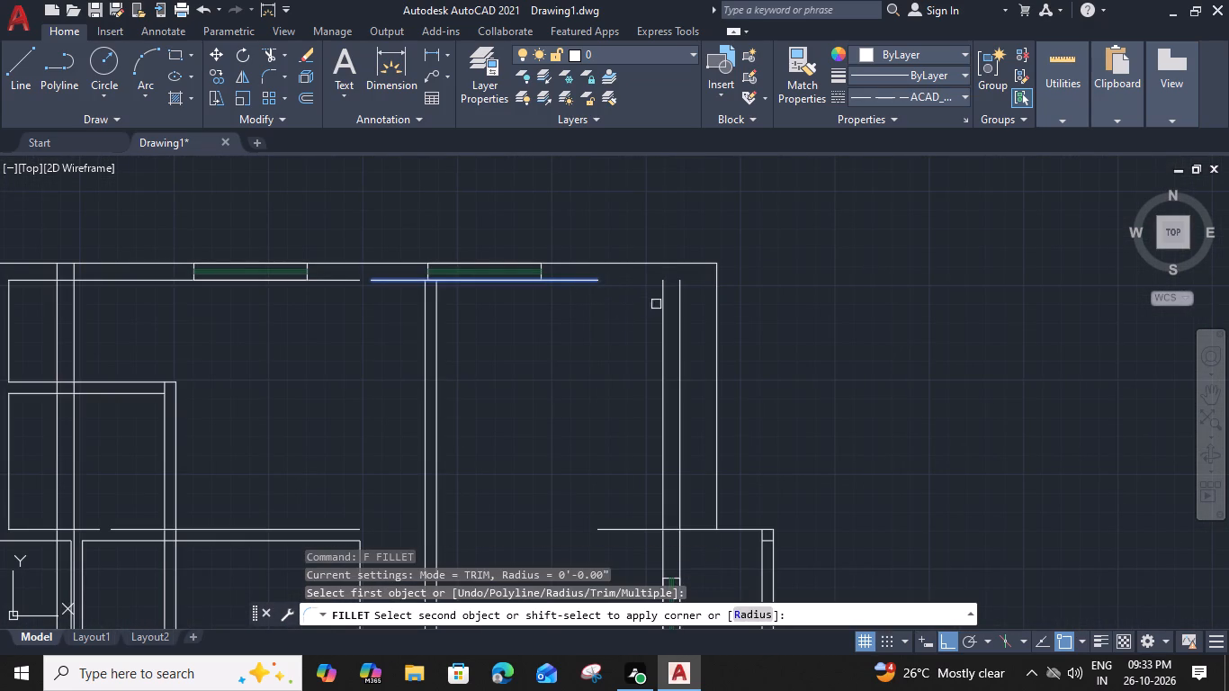
pyautogui.click(661, 305)
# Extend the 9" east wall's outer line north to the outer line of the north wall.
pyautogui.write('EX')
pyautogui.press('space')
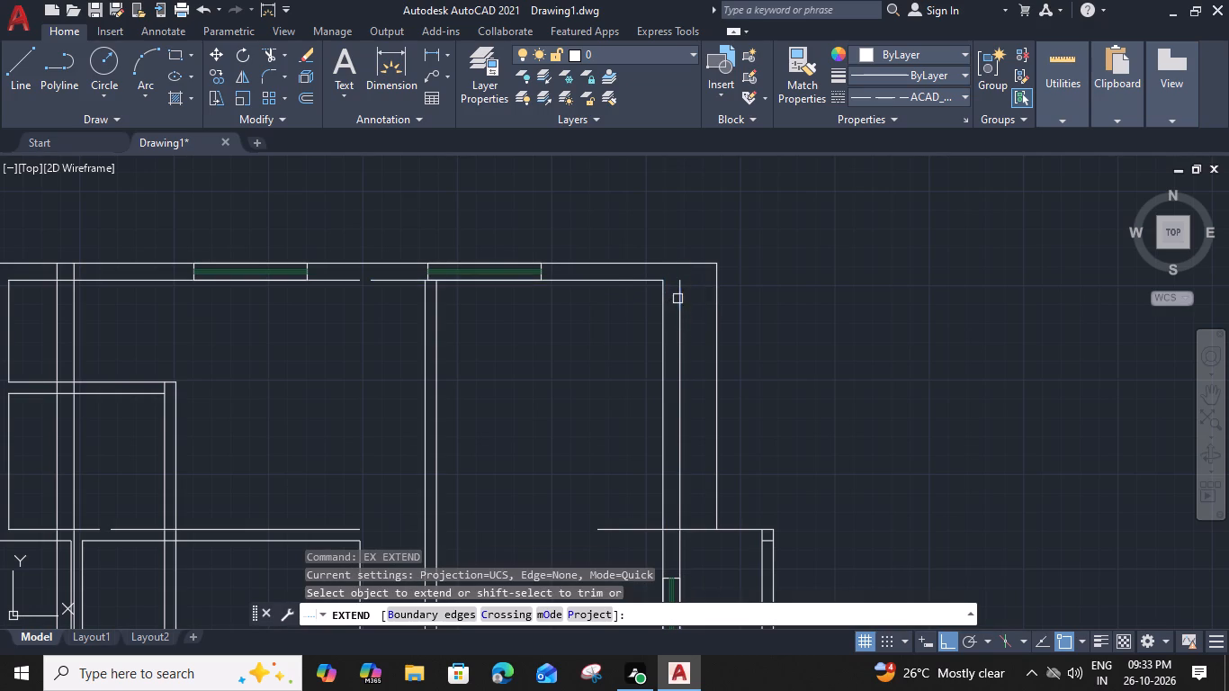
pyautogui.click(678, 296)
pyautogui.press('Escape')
# Delete the outermost vertical line in the northeast, between the north wall and the balcony's north edge.
pyautogui.scroll(-1, 703, 354)
pyautogui.click(708, 353)
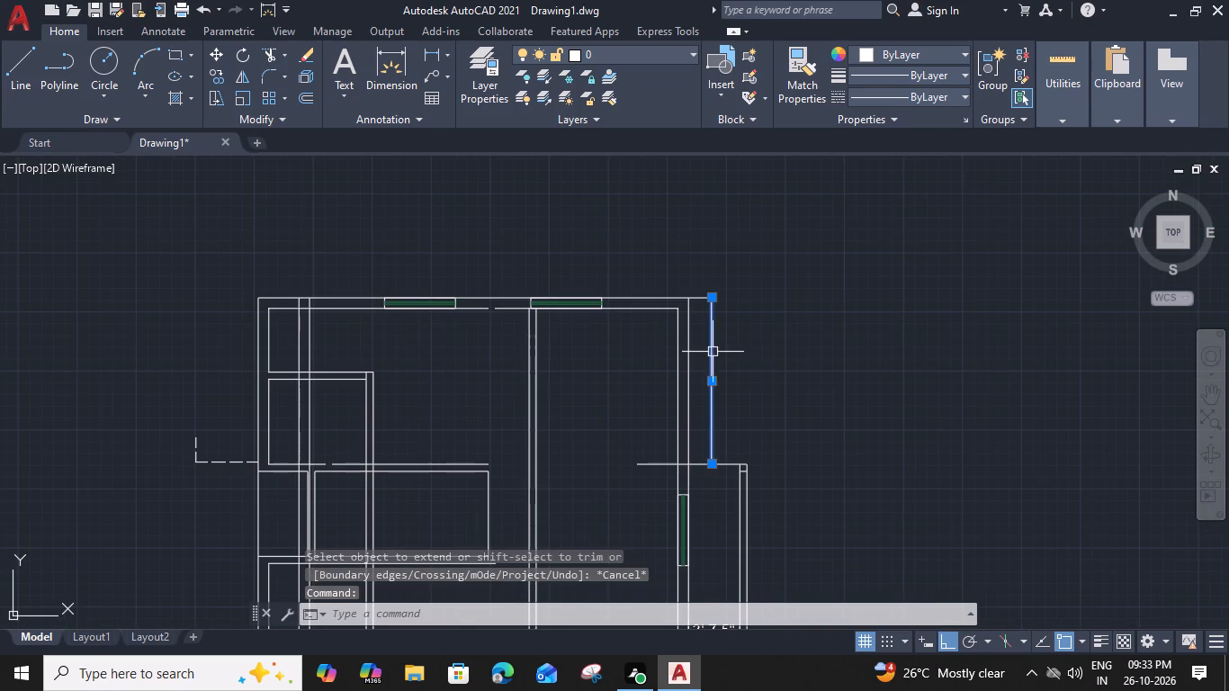
pyautogui.press('Delete')
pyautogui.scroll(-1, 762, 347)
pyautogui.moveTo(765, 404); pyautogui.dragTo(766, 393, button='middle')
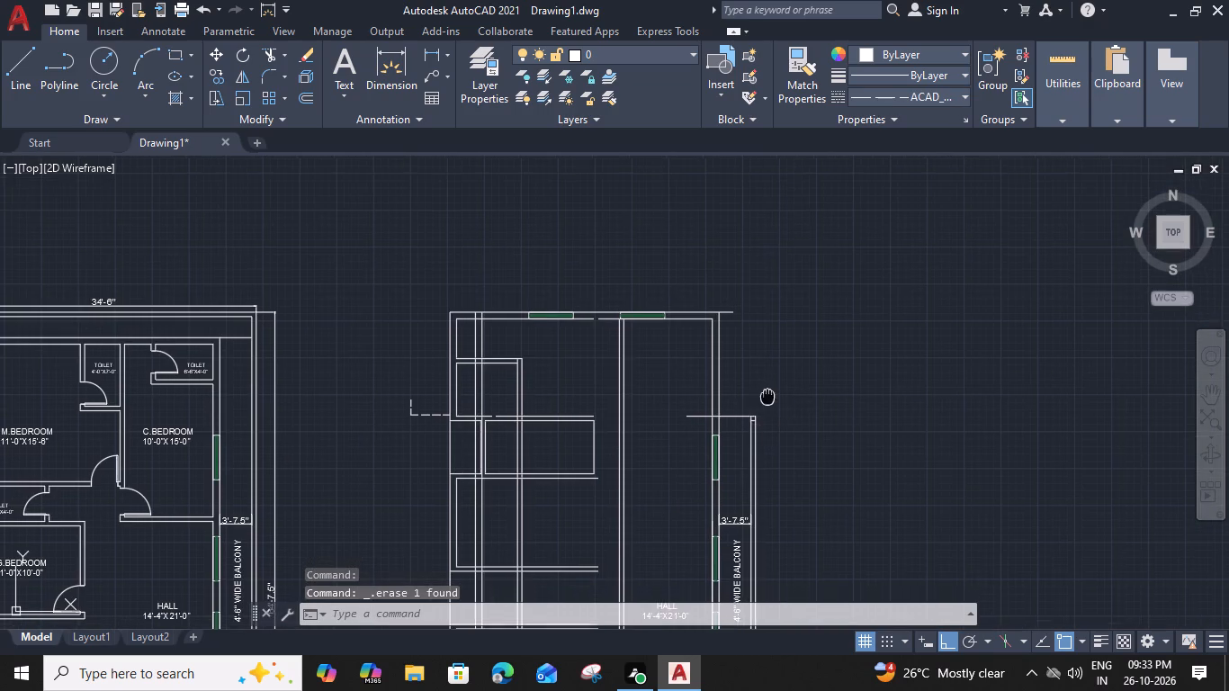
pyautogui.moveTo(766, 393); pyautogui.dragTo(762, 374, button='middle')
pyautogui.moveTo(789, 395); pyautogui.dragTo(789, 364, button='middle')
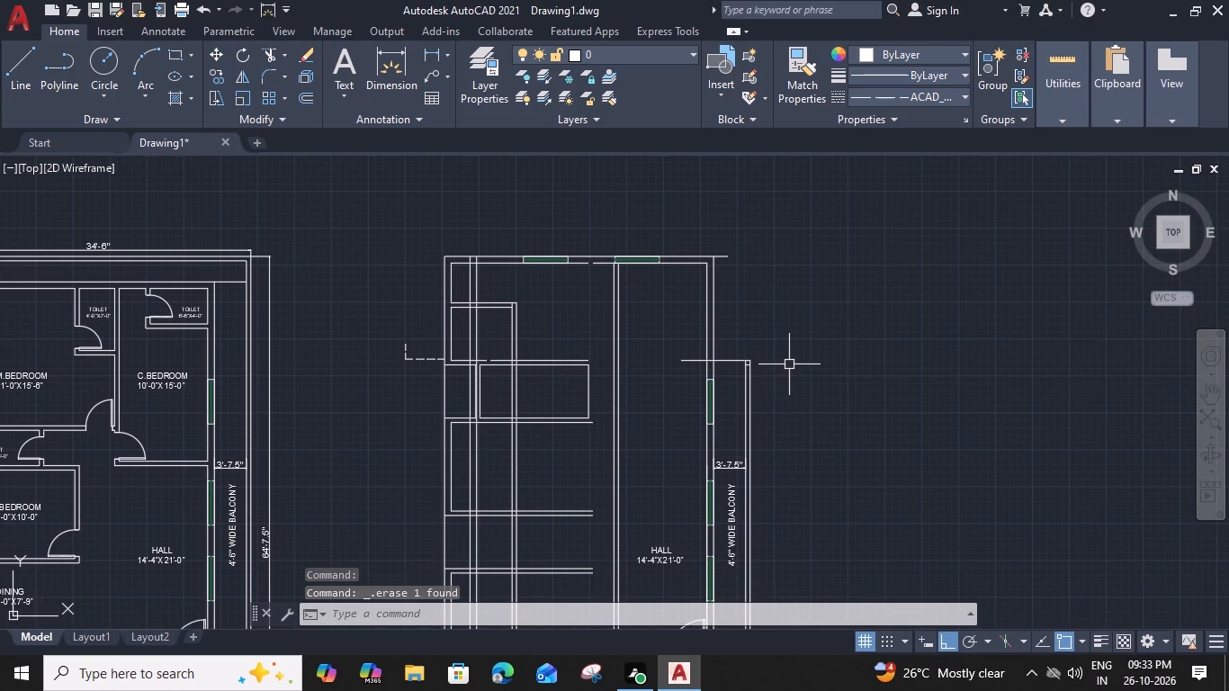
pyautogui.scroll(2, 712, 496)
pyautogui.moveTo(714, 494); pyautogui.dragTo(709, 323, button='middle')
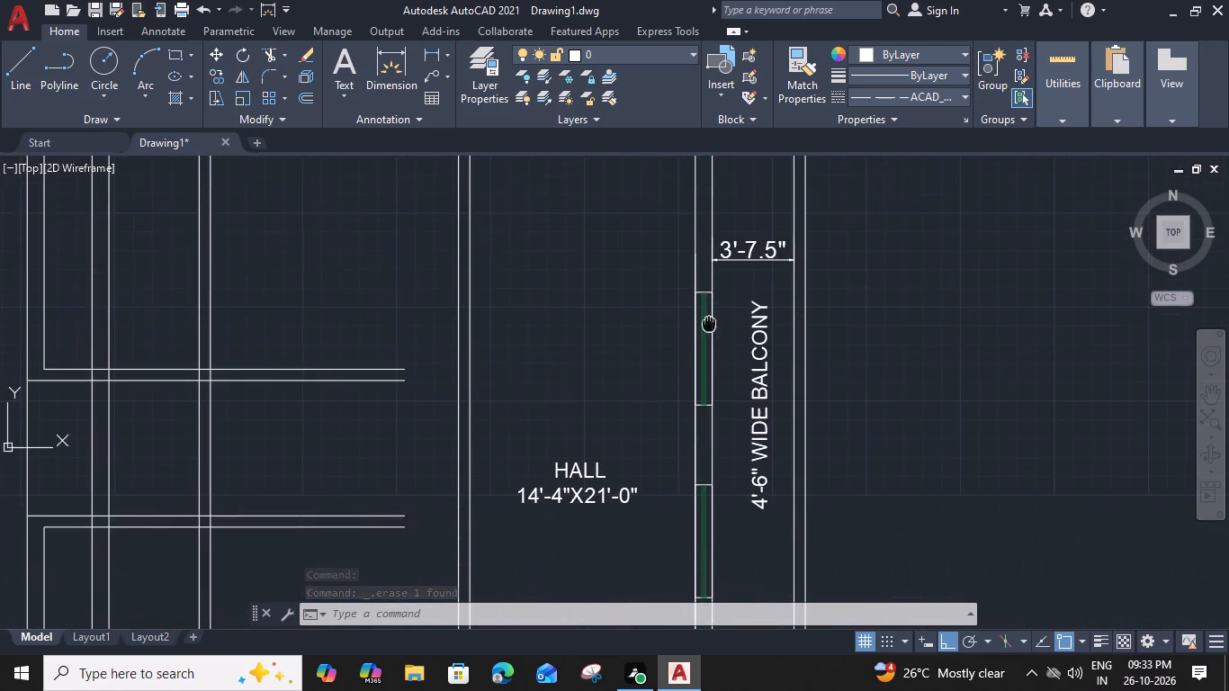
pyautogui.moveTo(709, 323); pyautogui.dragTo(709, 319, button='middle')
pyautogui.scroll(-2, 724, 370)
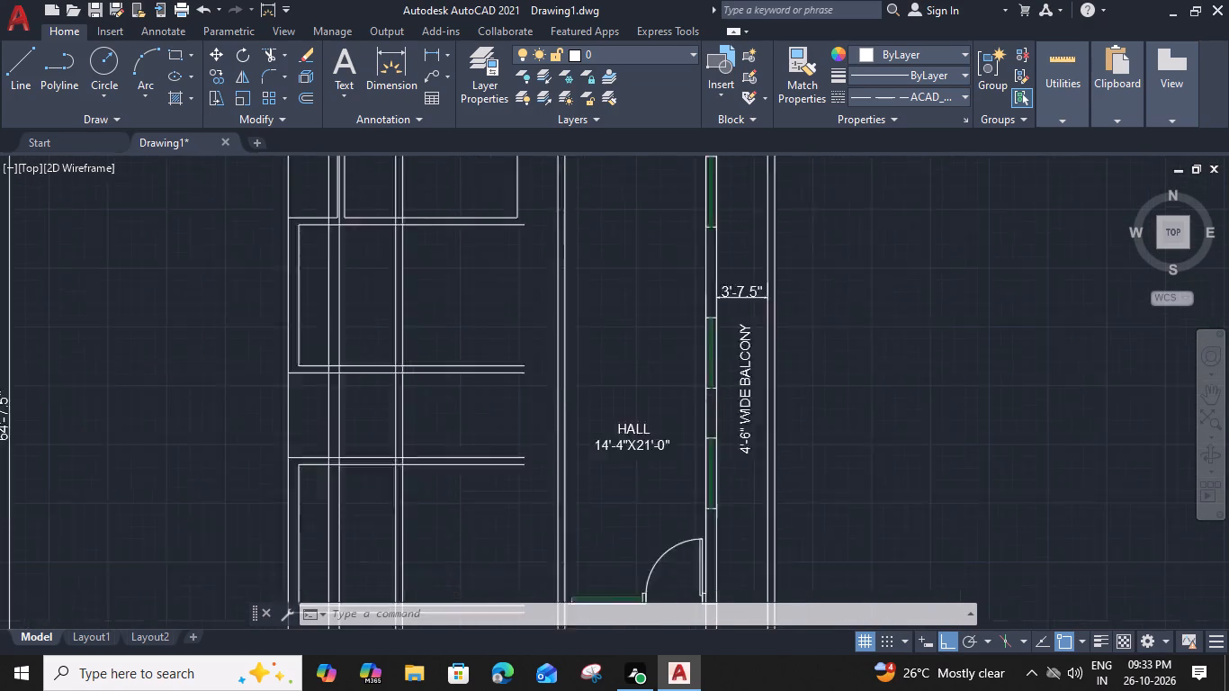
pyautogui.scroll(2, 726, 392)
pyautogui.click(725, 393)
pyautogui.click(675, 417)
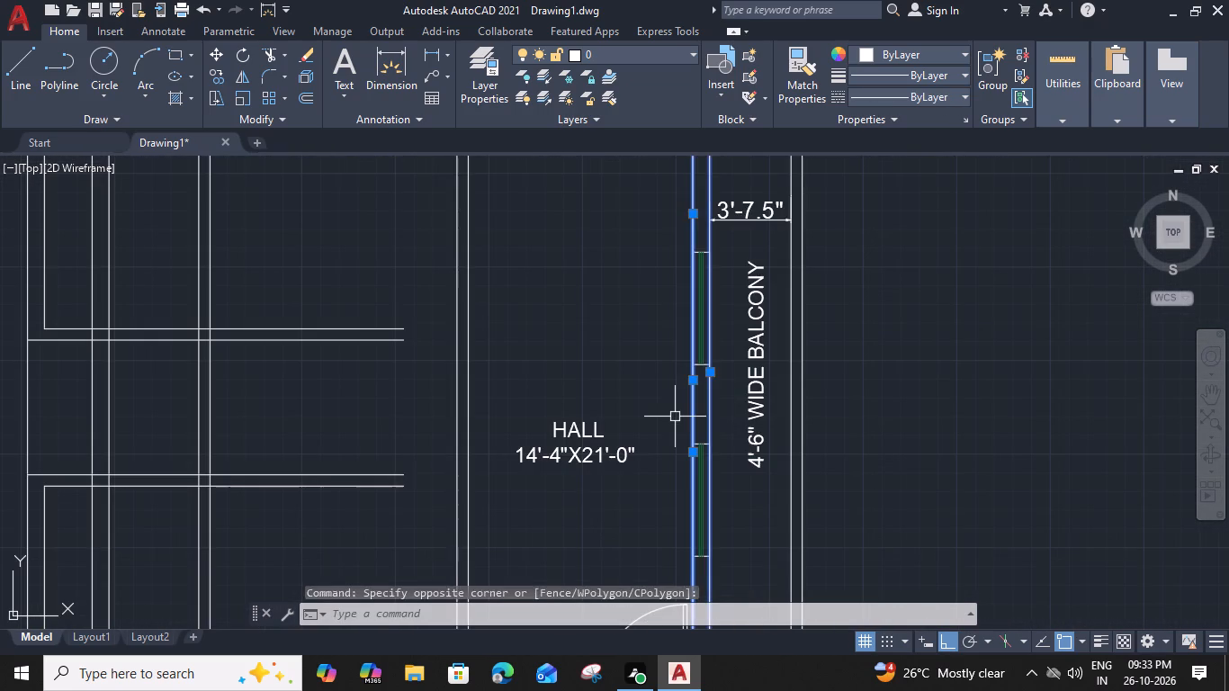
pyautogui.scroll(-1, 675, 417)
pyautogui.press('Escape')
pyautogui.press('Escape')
# Delete the shorter old hall wall line that overlaps the east wall's inner line beside the balcony.
pyautogui.click(690, 414)
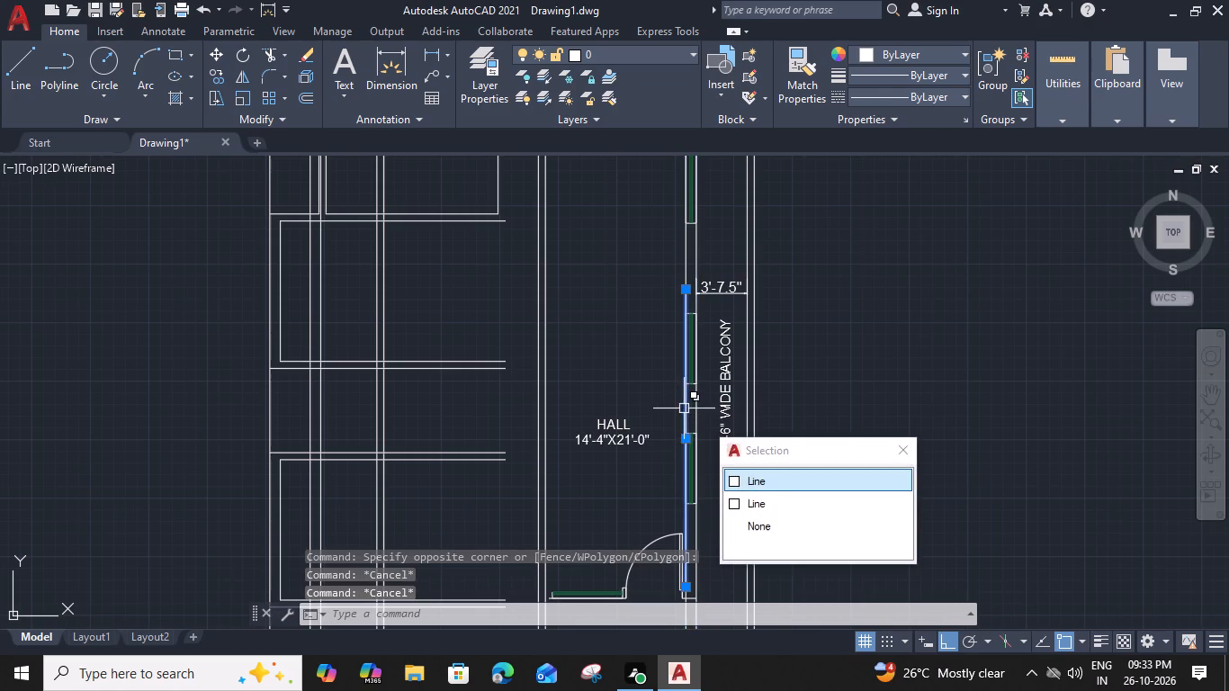
pyautogui.click(795, 477)
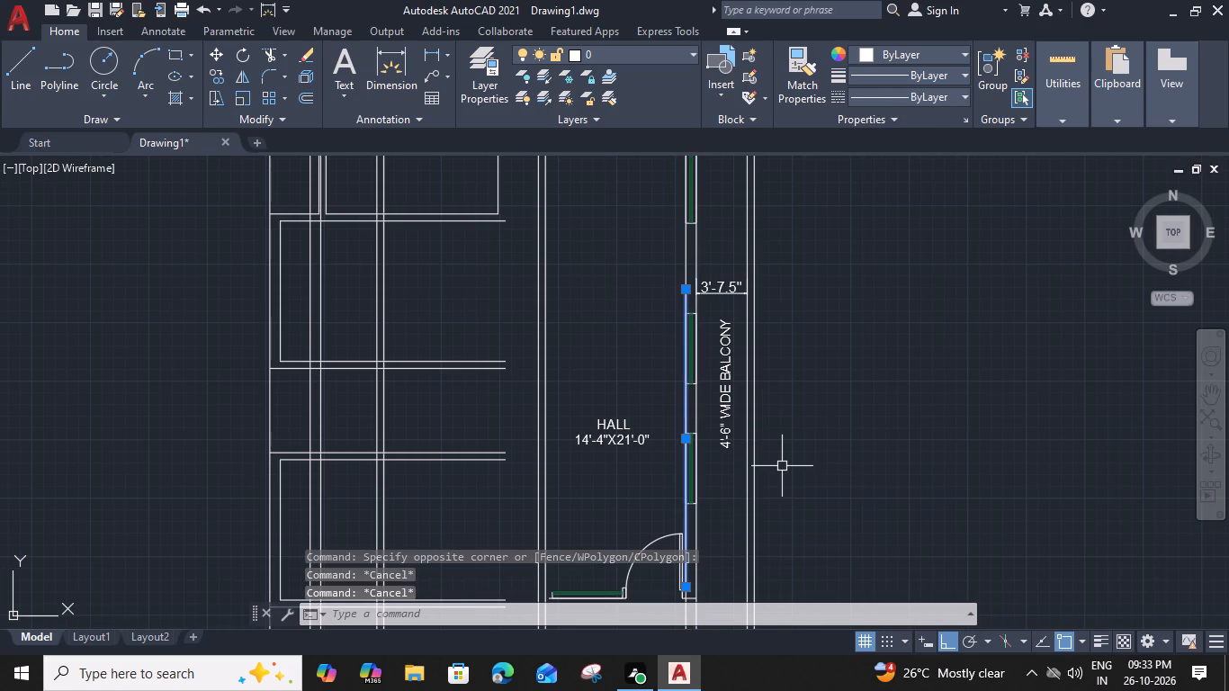
pyautogui.press('Delete')
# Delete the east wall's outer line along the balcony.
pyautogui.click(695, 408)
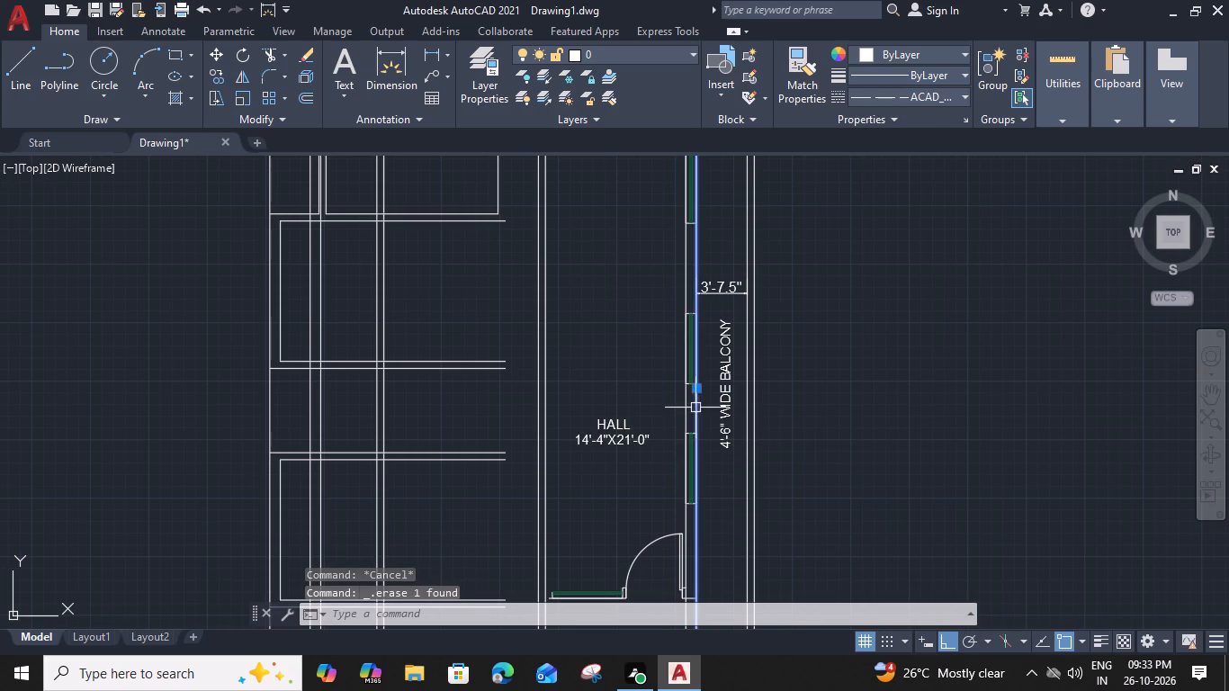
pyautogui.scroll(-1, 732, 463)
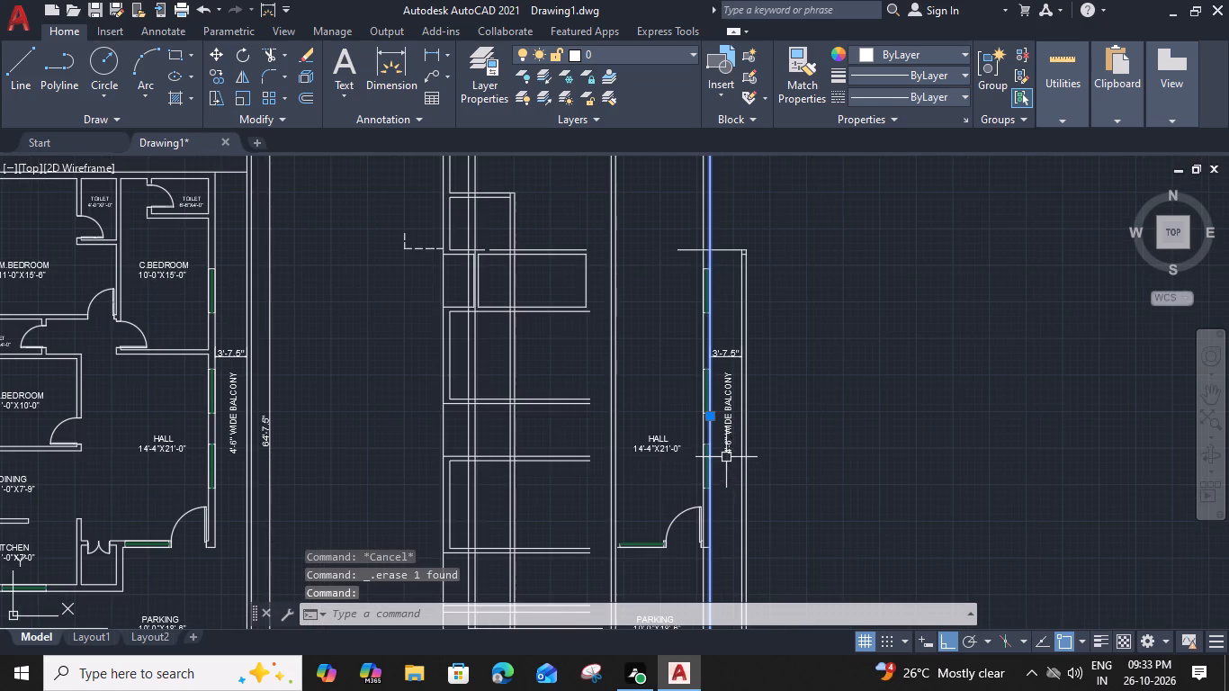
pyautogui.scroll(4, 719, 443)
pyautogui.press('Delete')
# Offset the east wall's inner line beside the hall 9" to the east, toward the balcony.
pyautogui.scroll(-2, 715, 435)
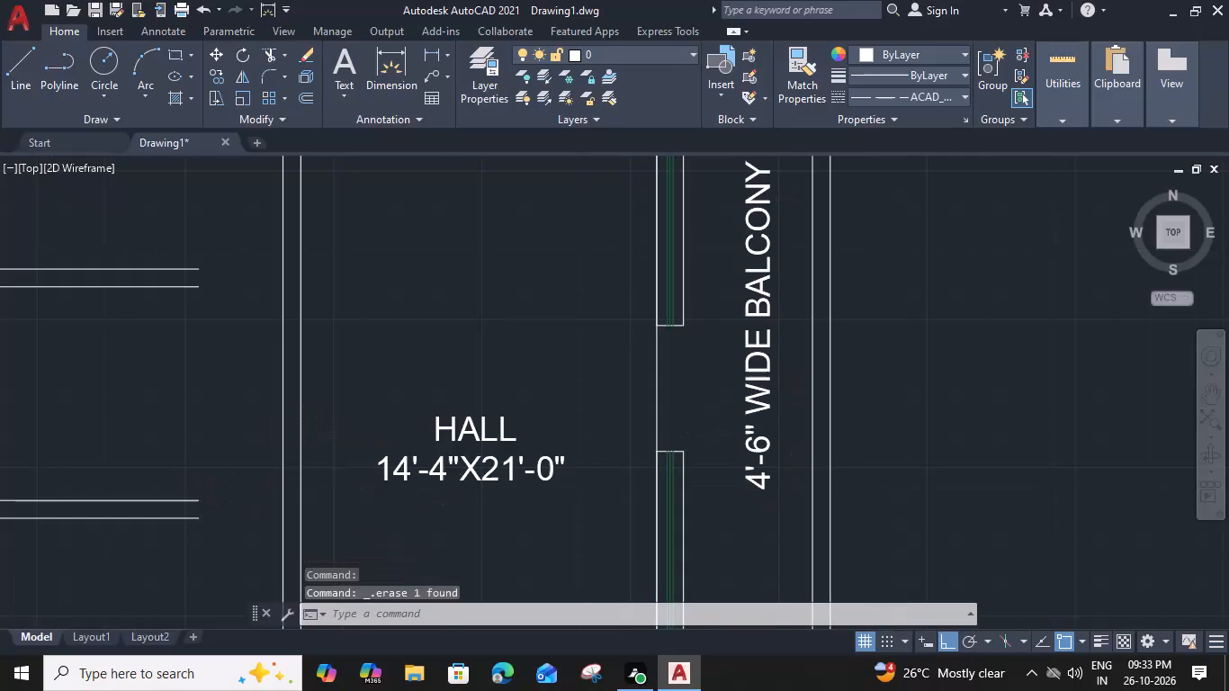
pyautogui.click(679, 416)
pyautogui.write('O 9')
pyautogui.hotkey('shift', '"')
pyautogui.press('Return')
pyautogui.click(724, 451)
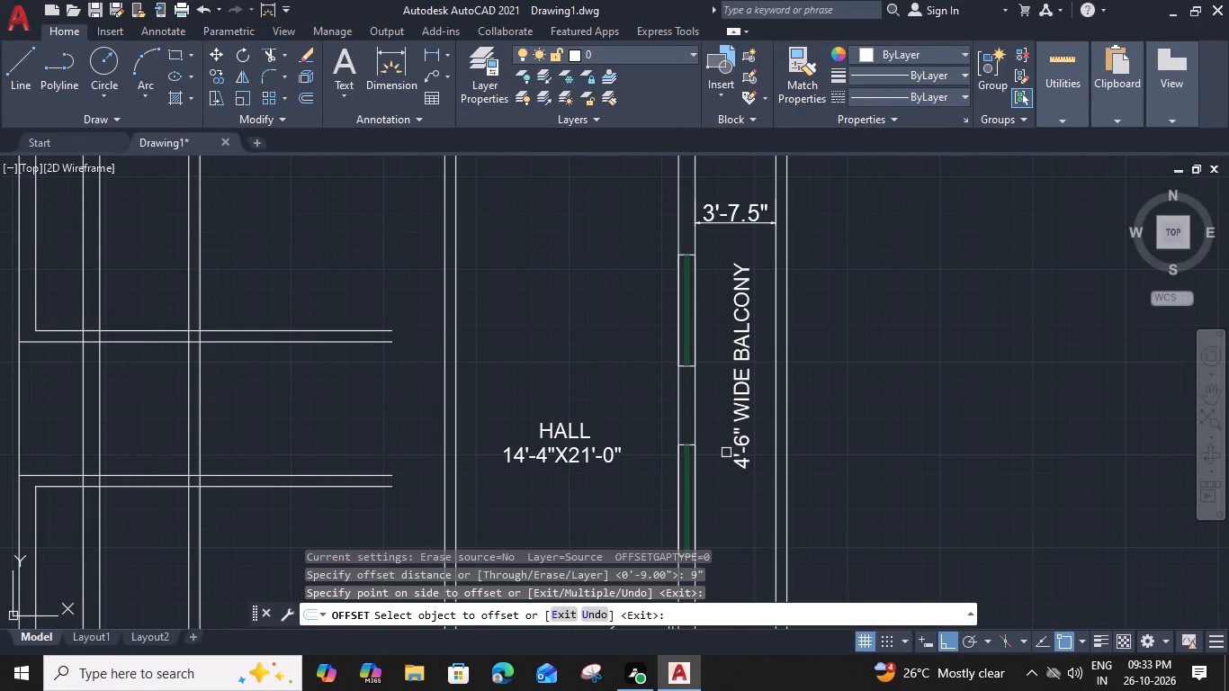
pyautogui.press('Escape')
# Extend the outer line of the 9" east wall north to the north wall's outer line.
pyautogui.scroll(-3, 726, 453)
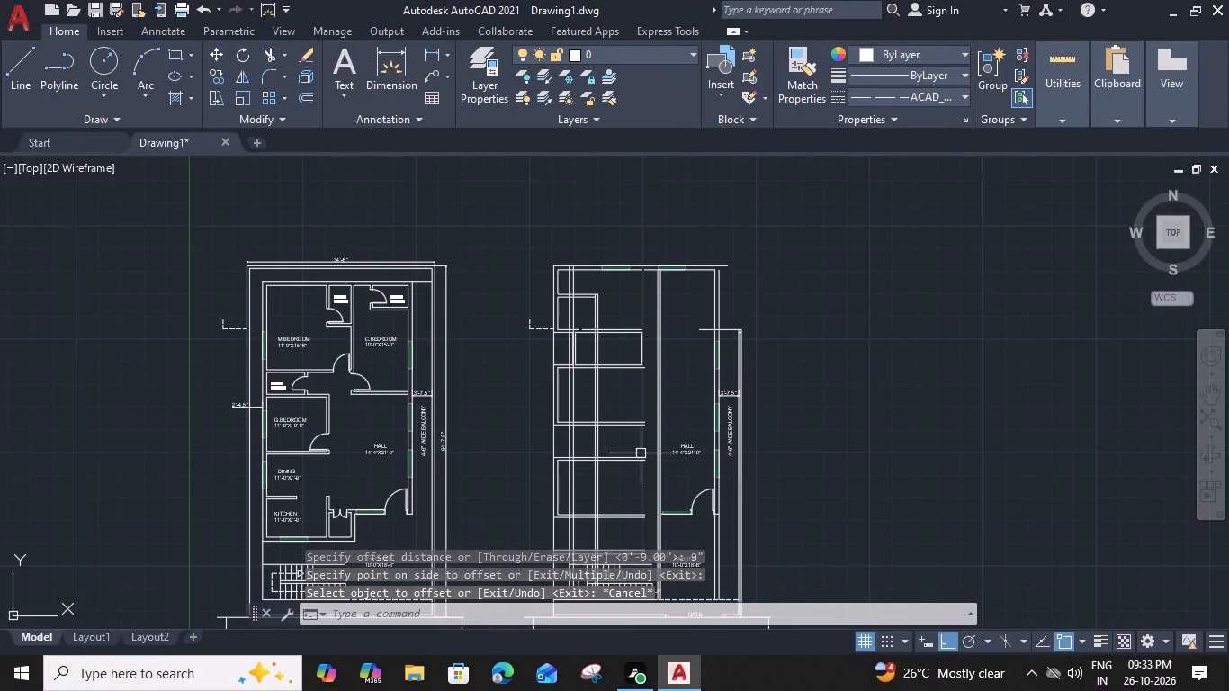
pyautogui.moveTo(641, 453); pyautogui.dragTo(622, 438, button='middle')
pyautogui.scroll(3, 702, 285)
pyautogui.write('EX')
pyautogui.press('space')
pyautogui.moveTo(704, 213); pyautogui.dragTo(708, 264, button='middle')
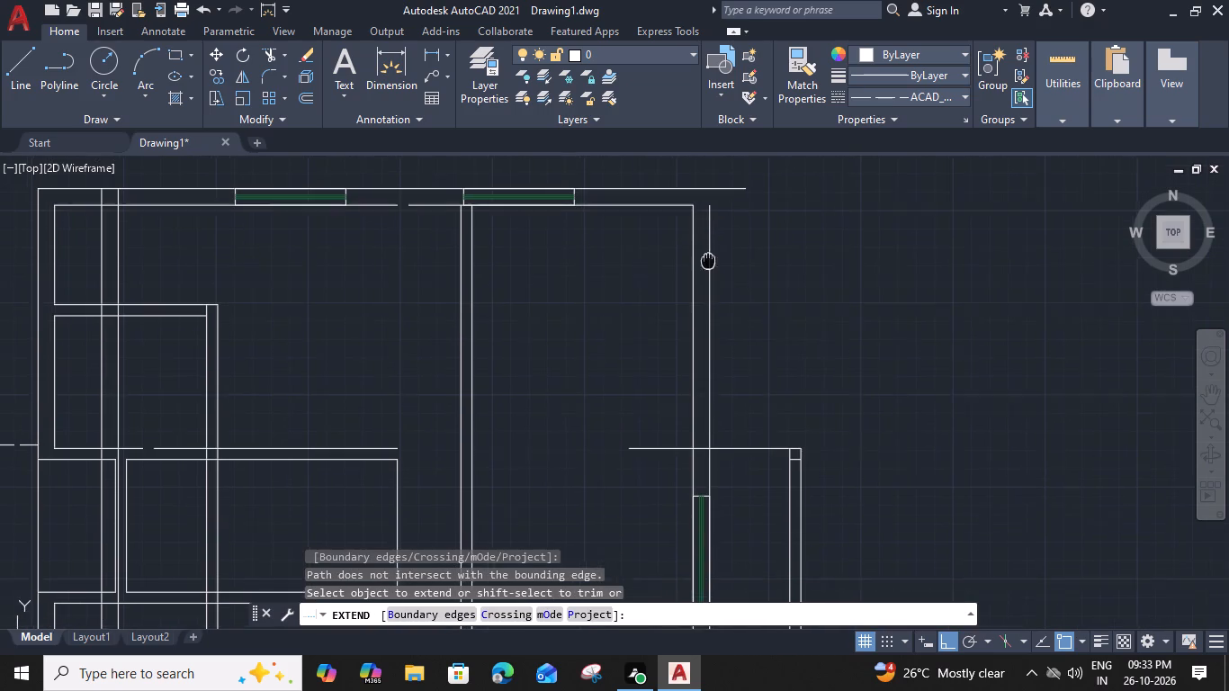
pyautogui.moveTo(708, 264); pyautogui.dragTo(710, 276, button='middle')
pyautogui.click(714, 262)
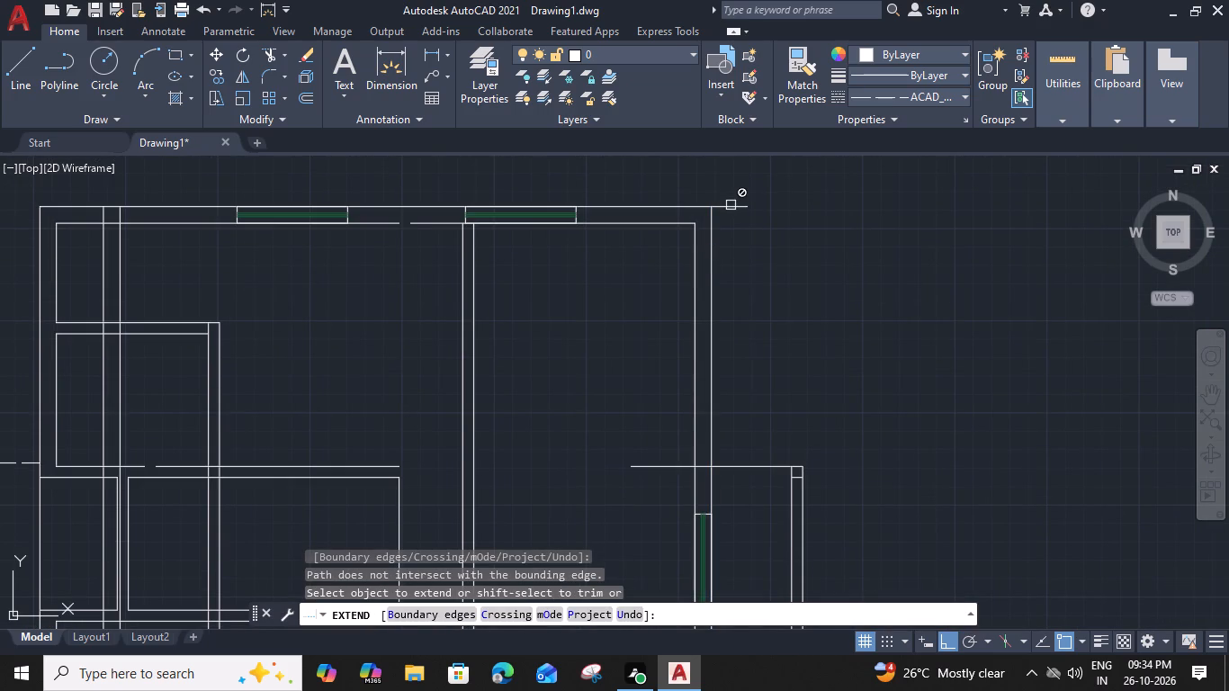
# Trim the north wall's outer line where it overshoots the east wall.
pyautogui.keyDown('shift'); pyautogui.click(731, 206); pyautogui.keyUp('shift')
pyautogui.press('Escape')
pyautogui.scroll(-2, 731, 206)
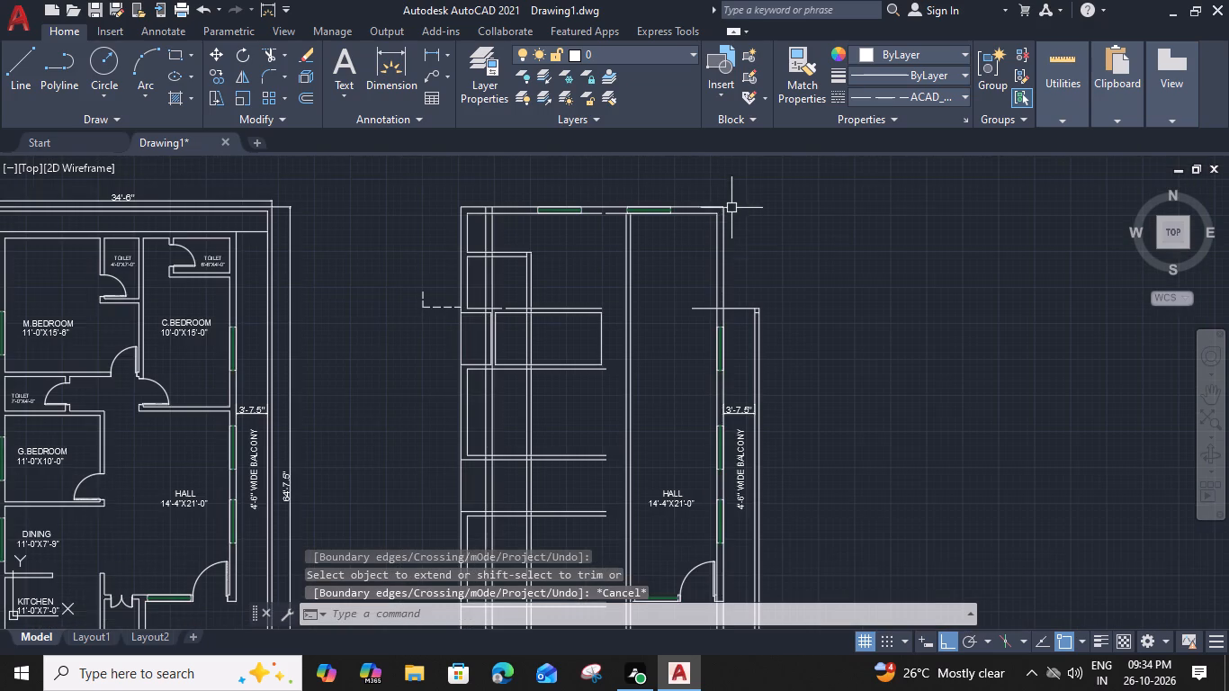
# Delete the old horizontal line crossing the balcony's north end and the east wall.
pyautogui.moveTo(771, 367); pyautogui.dragTo(749, 376, button='middle')
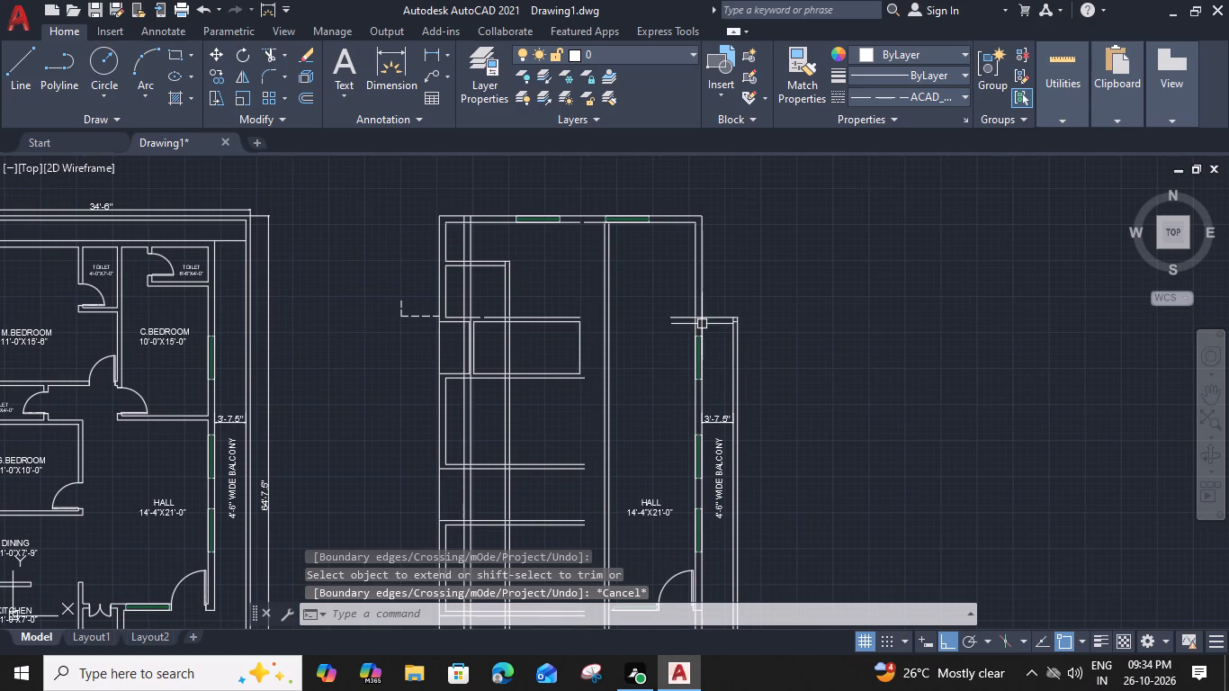
pyautogui.click(711, 315)
pyautogui.press('Delete')
pyautogui.moveTo(750, 275); pyautogui.dragTo(750, 277, button='middle')
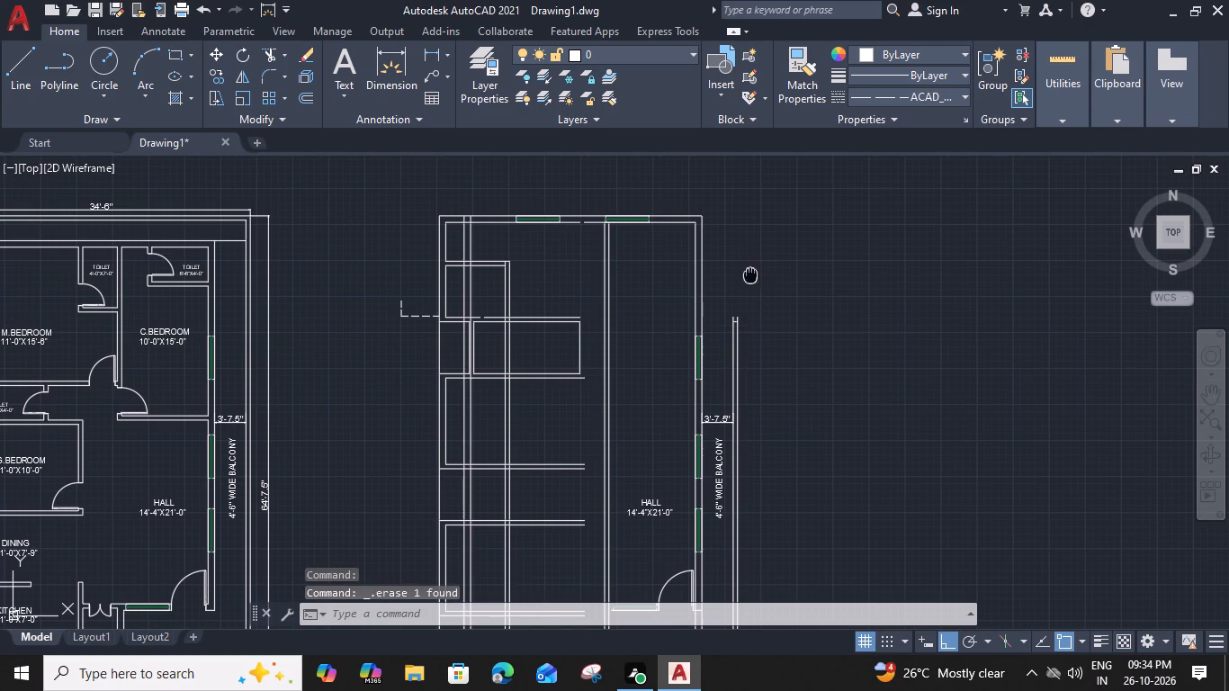
# Draw a horizontal line from the east wall's outer north corner eastward past the balcony, in line with the north wall.
pyautogui.moveTo(750, 277); pyautogui.dragTo(745, 342, button='middle')
pyautogui.write('L')
pyautogui.press('space')
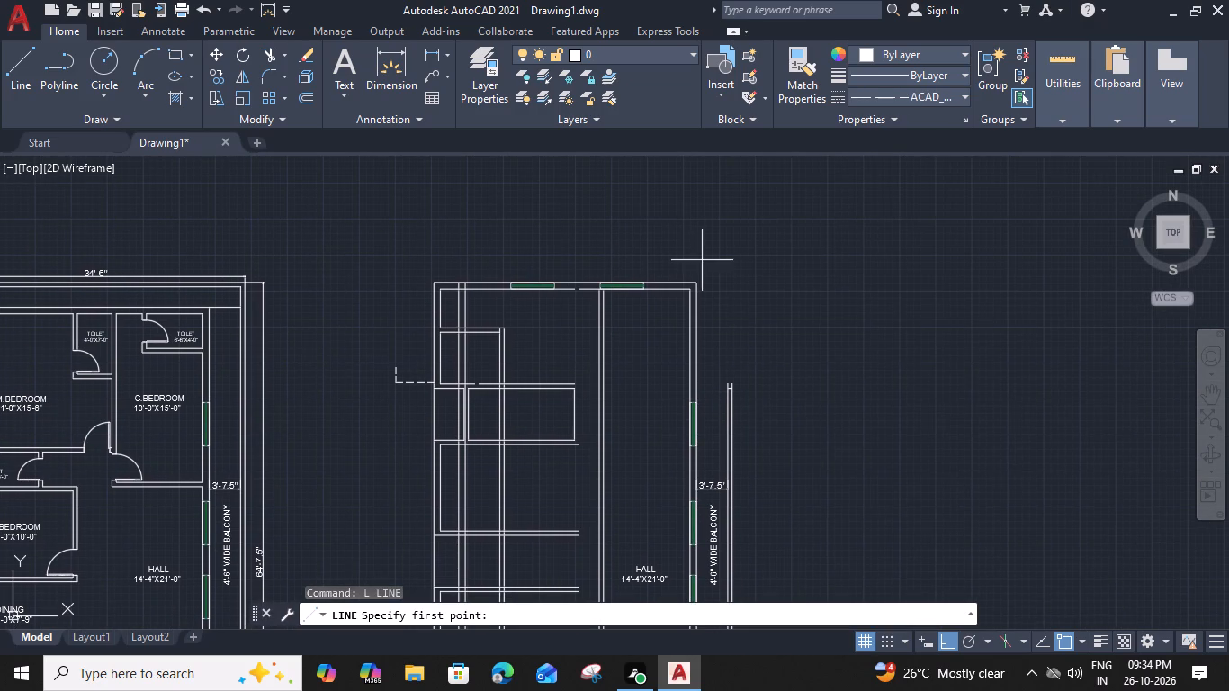
pyautogui.scroll(2, 701, 277)
pyautogui.click(693, 288)
pyautogui.click(893, 276)
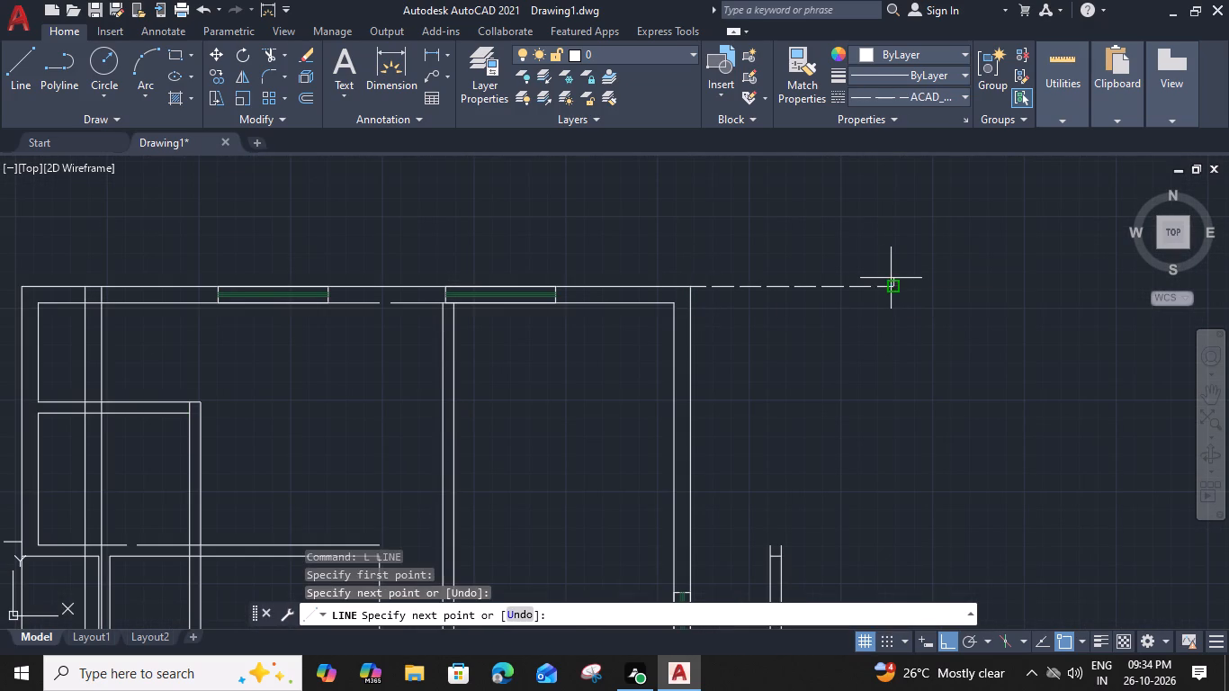
pyautogui.press('Escape')
# Change the new horizontal line's linetype to ByLayer and make ByLayer the current linetype.
pyautogui.moveTo(887, 266); pyautogui.dragTo(881, 280)
pyautogui.click(846, 330)
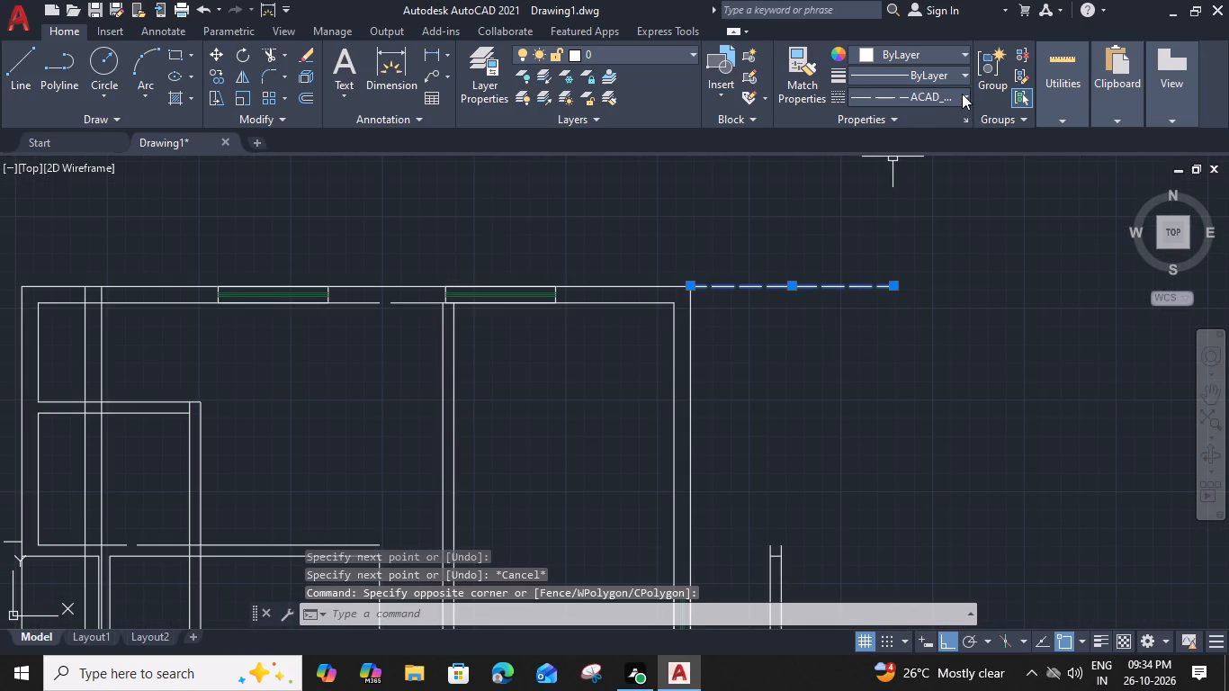
pyautogui.click(962, 94)
pyautogui.click(946, 123)
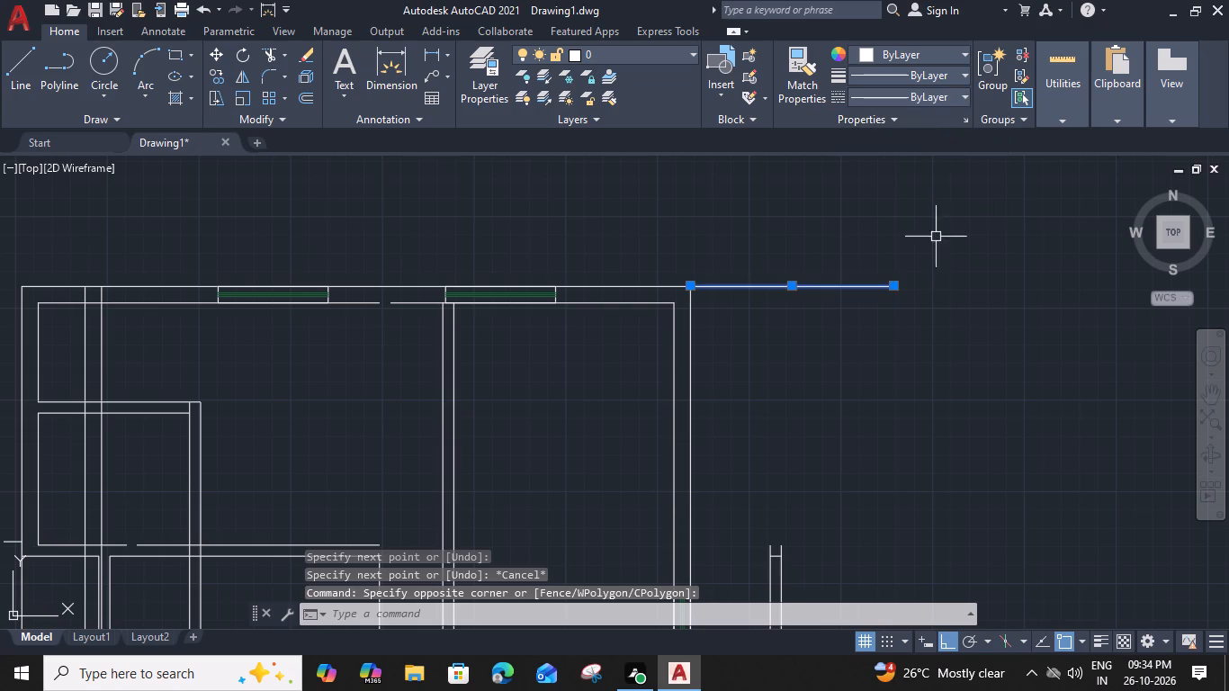
pyautogui.press('Escape')
pyautogui.click(920, 100)
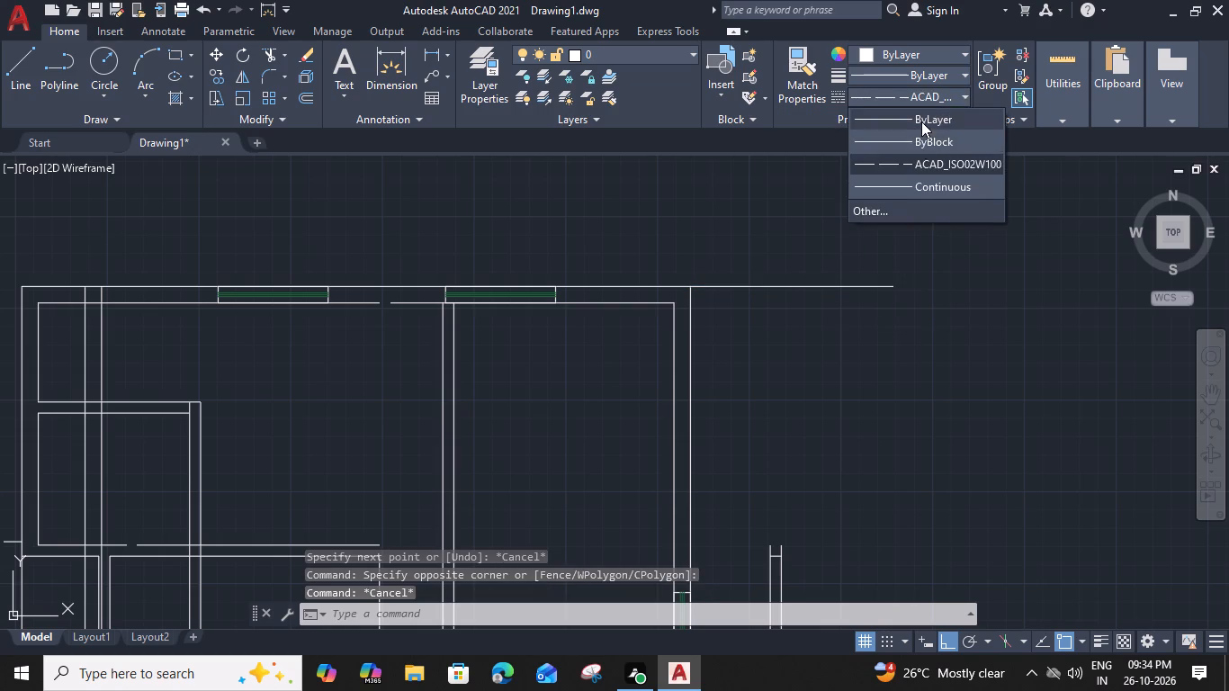
pyautogui.click(921, 121)
# Extend both lines of the balcony's outer wall north to the new horizontal line.
pyautogui.moveTo(854, 460); pyautogui.dragTo(844, 338, button='middle')
pyautogui.write('EX')
pyautogui.press('space')
pyautogui.click(830, 487)
pyautogui.click(737, 521)
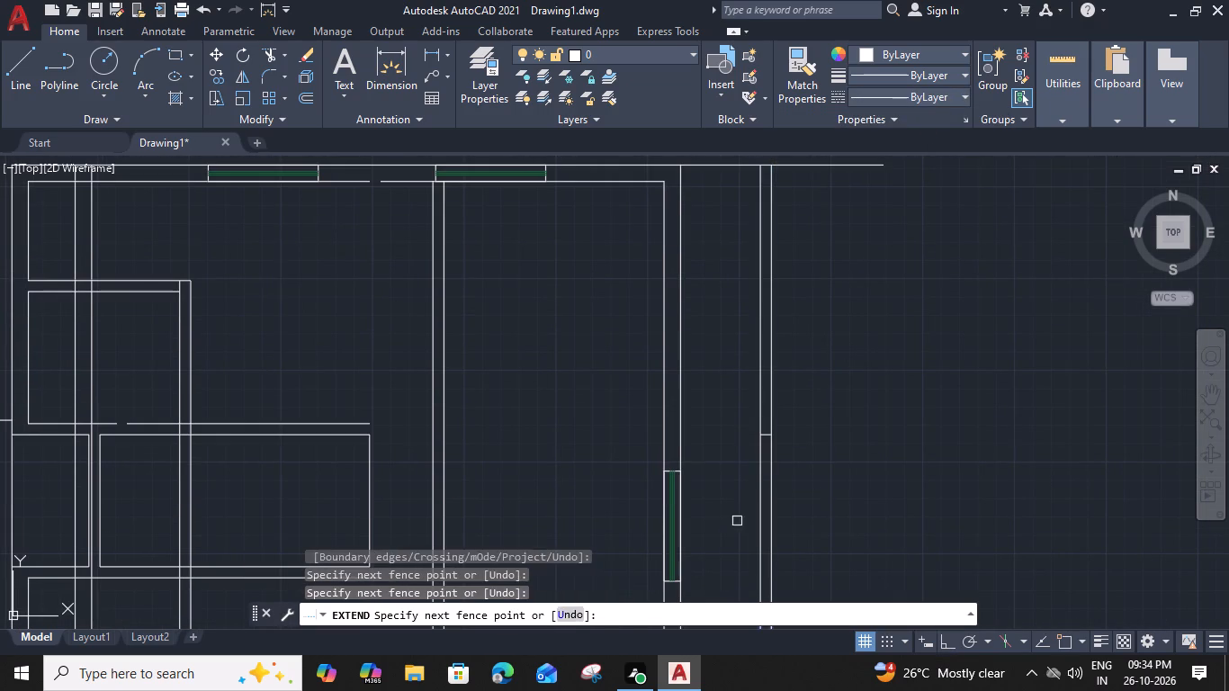
# Trim away the short cap between the balcony wall lines and the new north line's overshoot beyond the balcony wall.
pyautogui.scroll(2, 755, 463)
pyautogui.keyDown('shift'); pyautogui.click(787, 397); pyautogui.keyUp('shift')
pyautogui.scroll(-2, 787, 387)
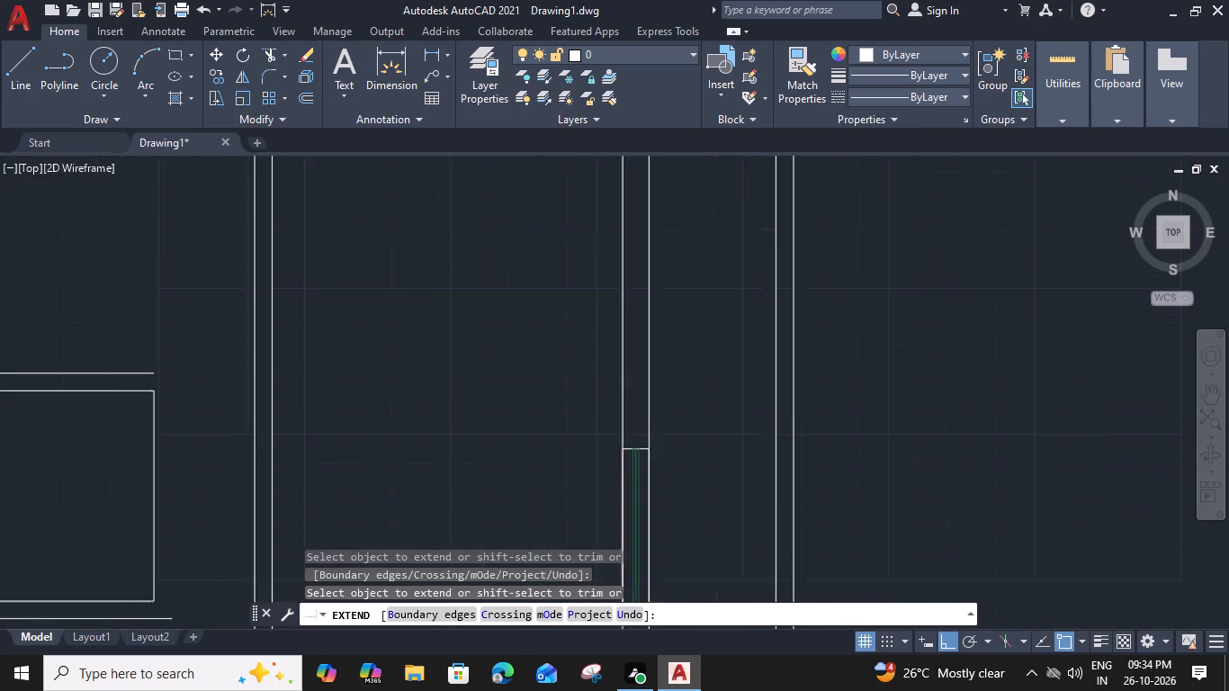
pyautogui.moveTo(848, 320); pyautogui.dragTo(809, 491, button='middle')
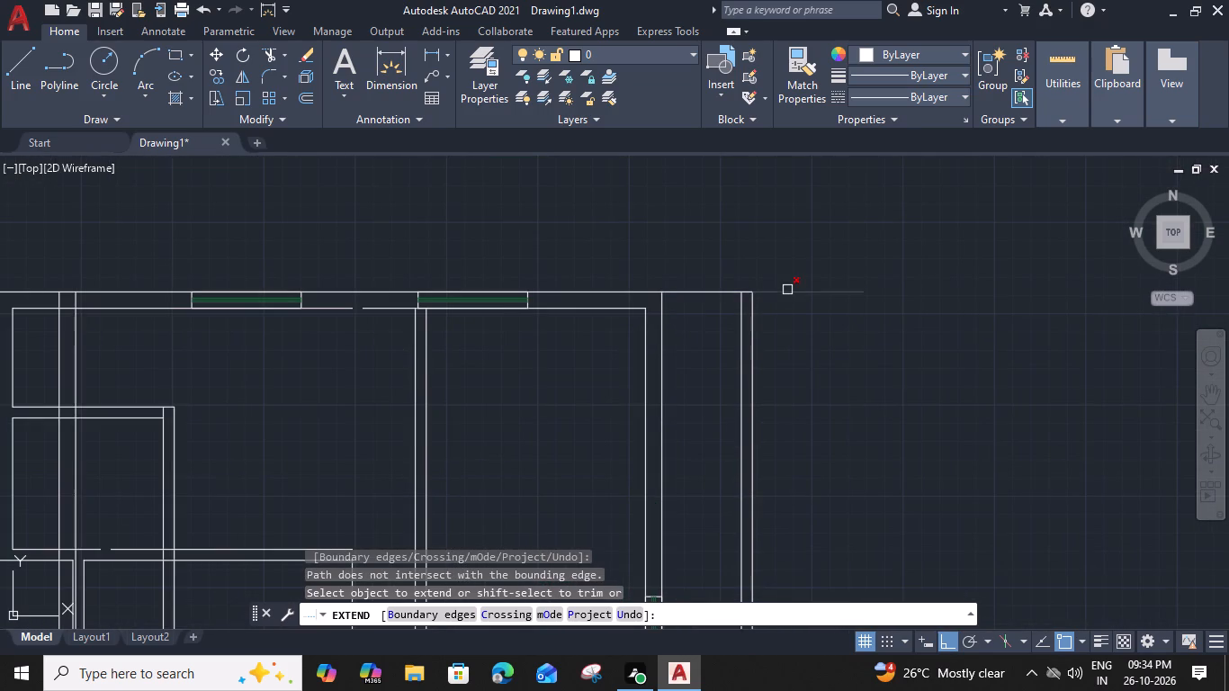
pyautogui.keyDown('shift'); pyautogui.click(787, 290); pyautogui.keyUp('shift')
pyautogui.press('Escape')
pyautogui.scroll(-2, 788, 302)
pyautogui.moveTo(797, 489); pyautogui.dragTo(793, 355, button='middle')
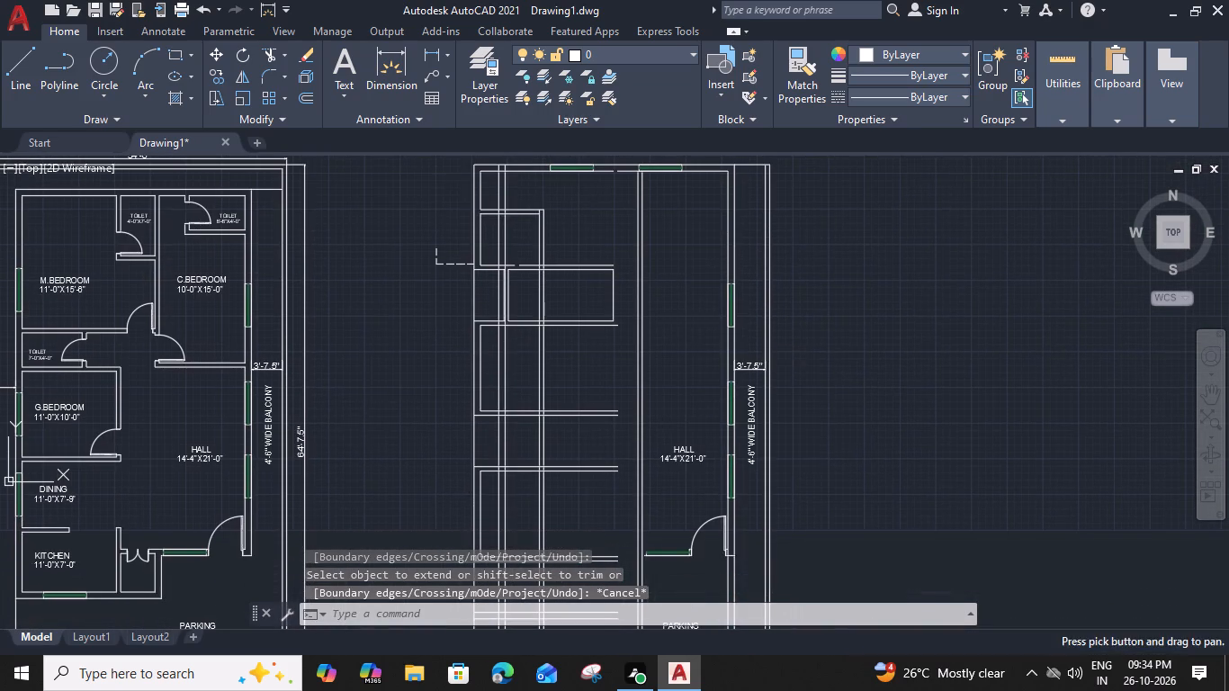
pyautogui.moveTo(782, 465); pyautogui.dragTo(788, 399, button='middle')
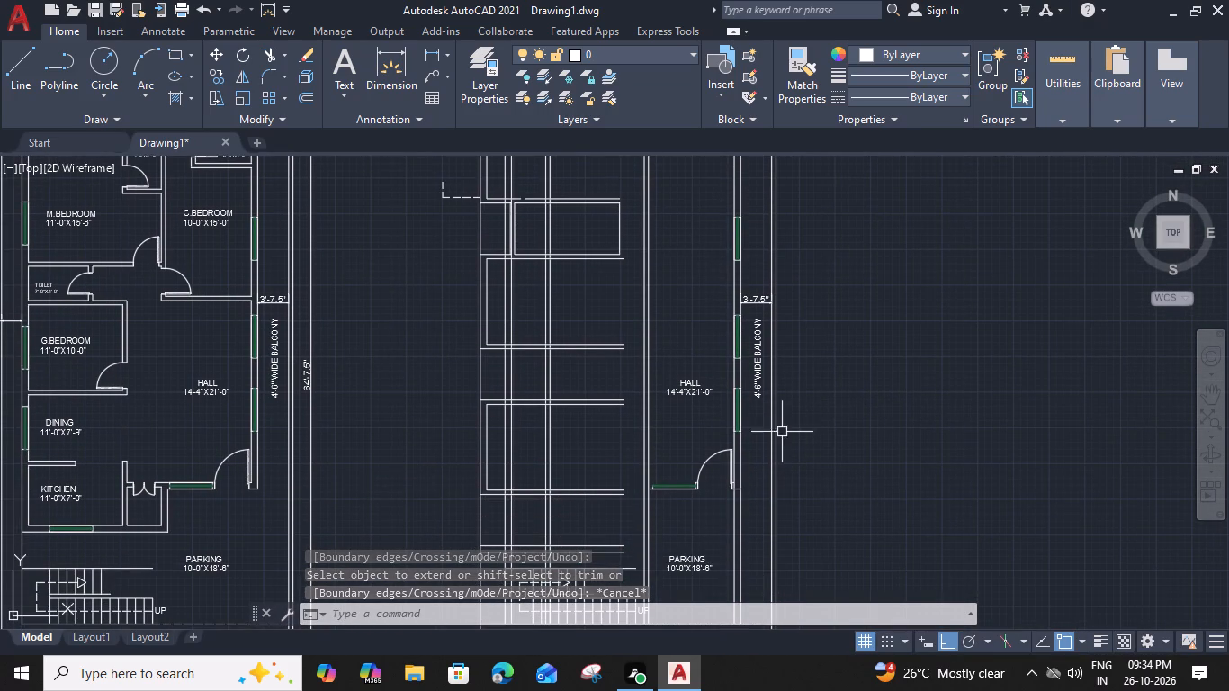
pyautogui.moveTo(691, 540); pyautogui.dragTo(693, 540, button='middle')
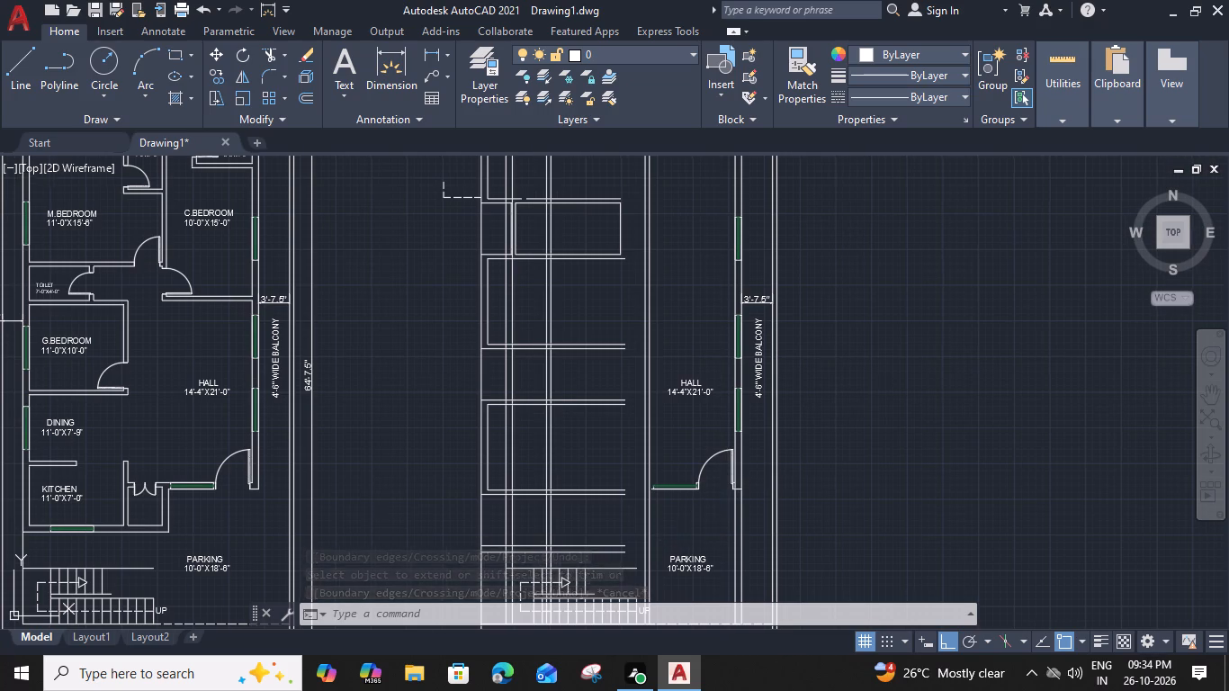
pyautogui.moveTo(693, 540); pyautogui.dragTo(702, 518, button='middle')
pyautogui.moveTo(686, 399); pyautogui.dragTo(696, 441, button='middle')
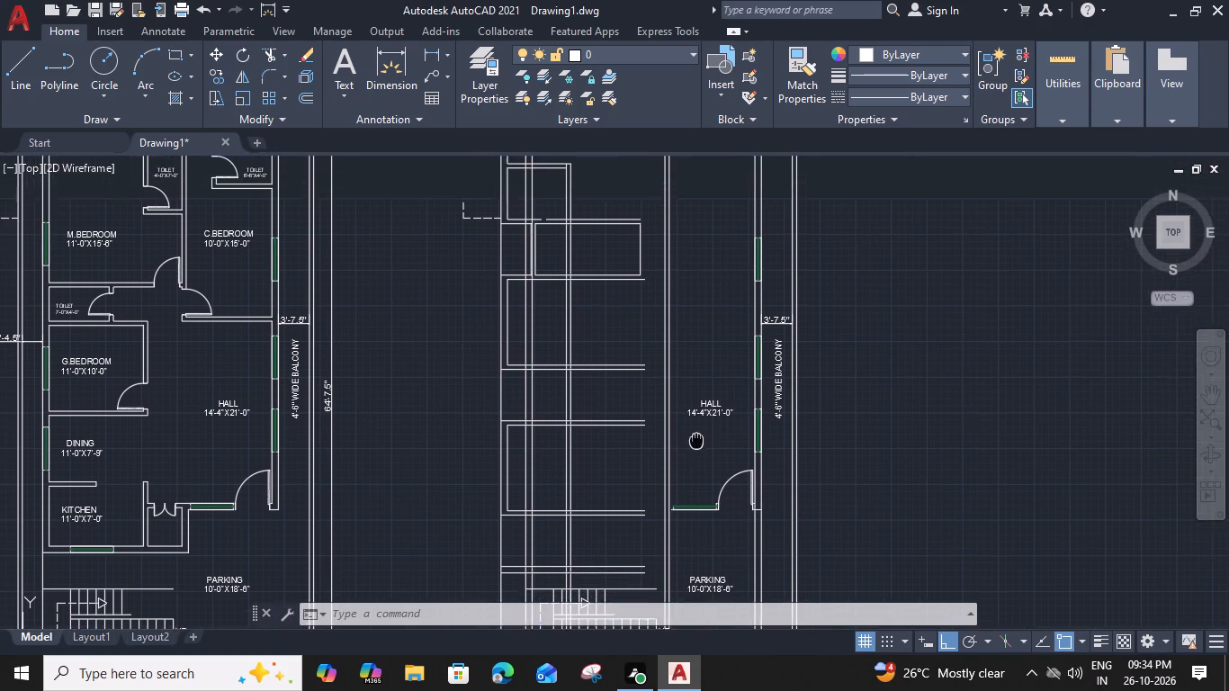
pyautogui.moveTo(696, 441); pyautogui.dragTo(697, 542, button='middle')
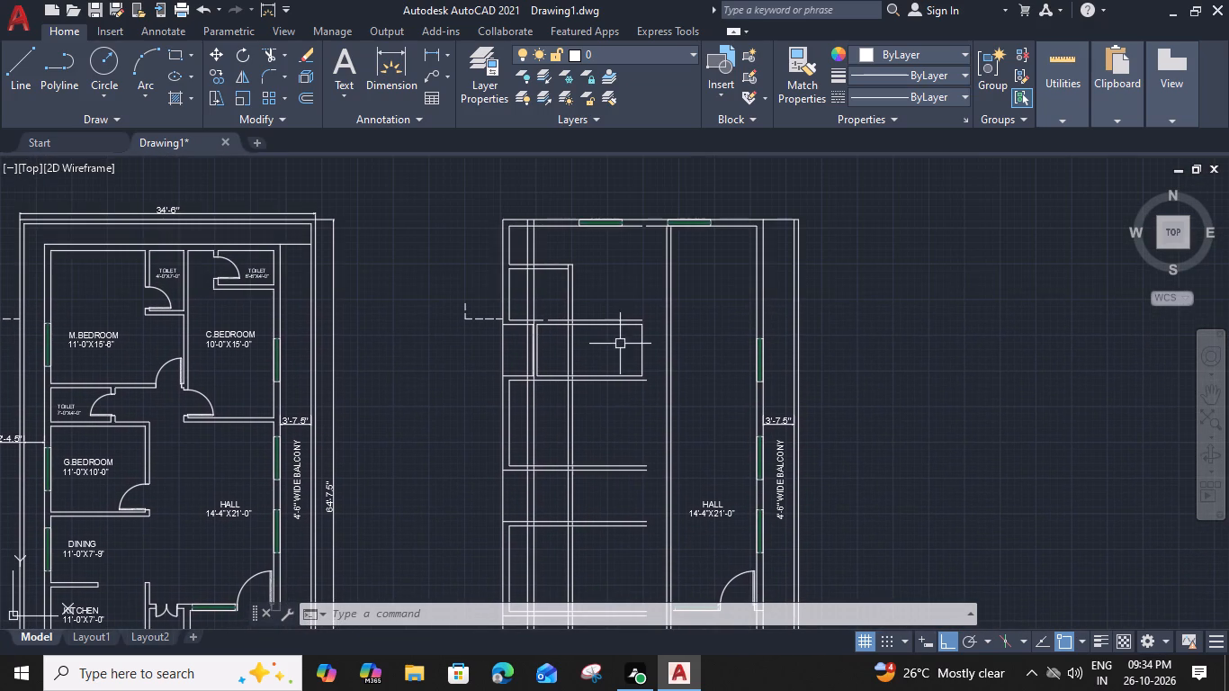
# Close the gap in the north wall's inner line: trim the stub beside the partition and extend the western segment to the partition.
pyautogui.scroll(2, 639, 232)
pyautogui.moveTo(641, 233); pyautogui.dragTo(643, 248, button='middle')
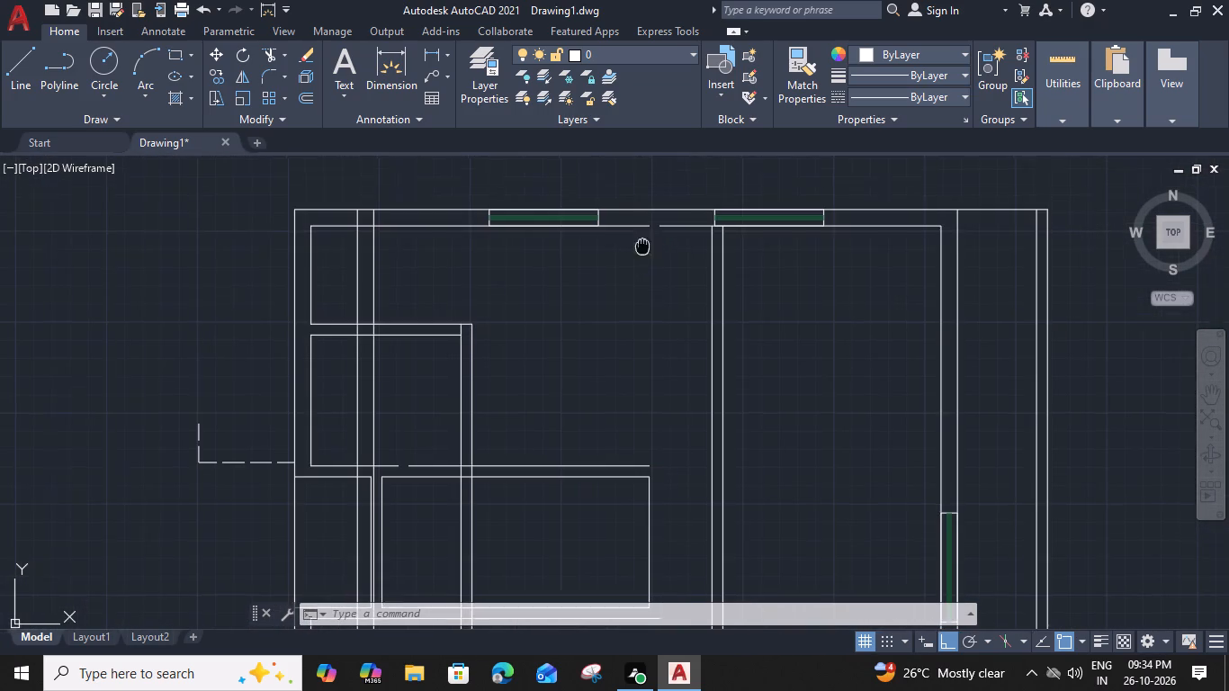
pyautogui.moveTo(643, 248); pyautogui.dragTo(646, 279, button='middle')
pyautogui.write('TR')
pyautogui.press('space')
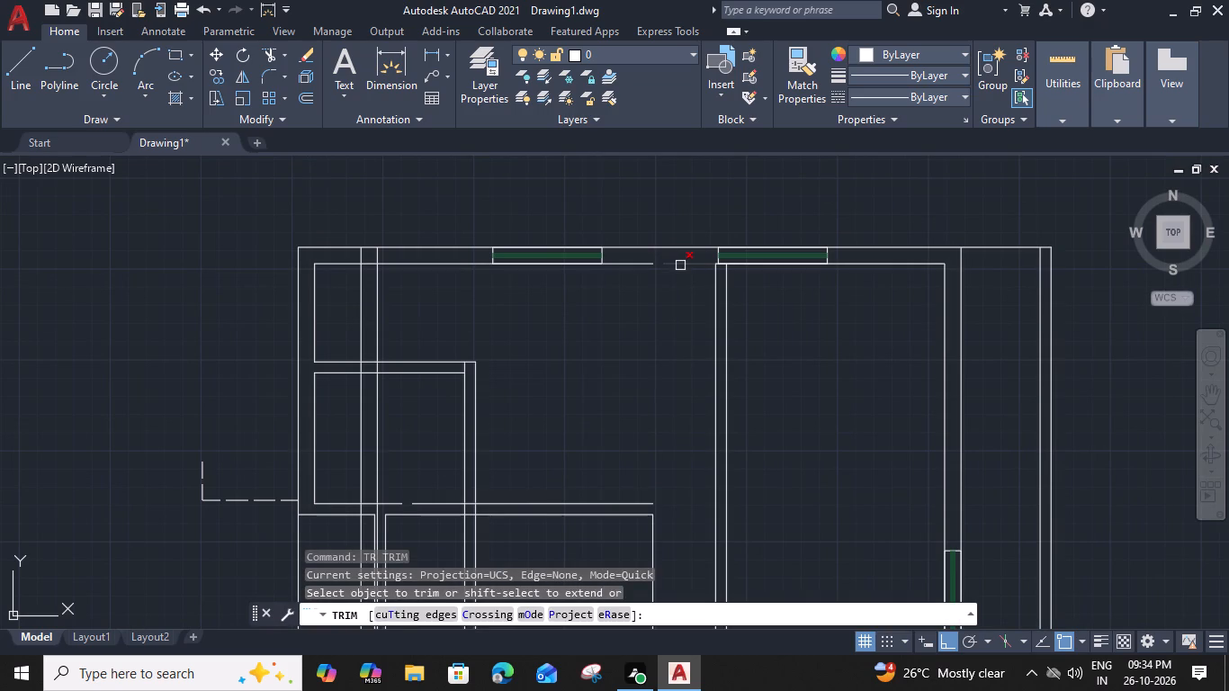
pyautogui.click(680, 265)
pyautogui.scroll(3, 708, 265)
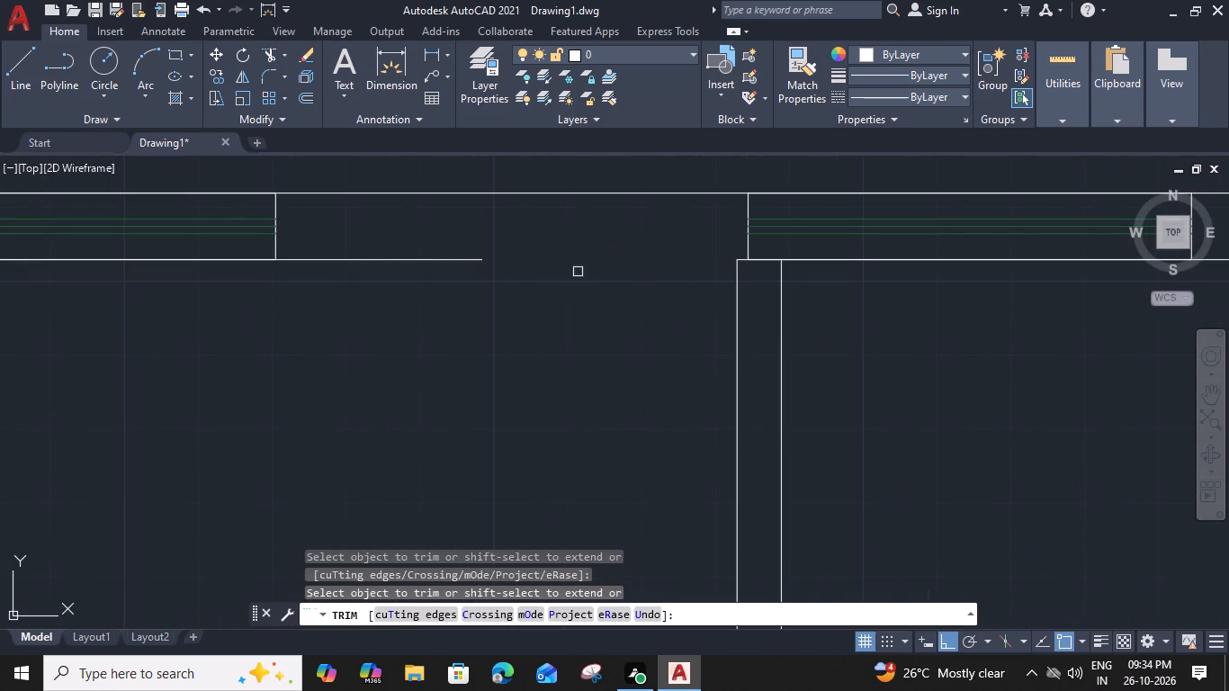
pyautogui.keyDown('shift'); pyautogui.click(444, 258); pyautogui.keyUp('shift')
pyautogui.press('Escape')
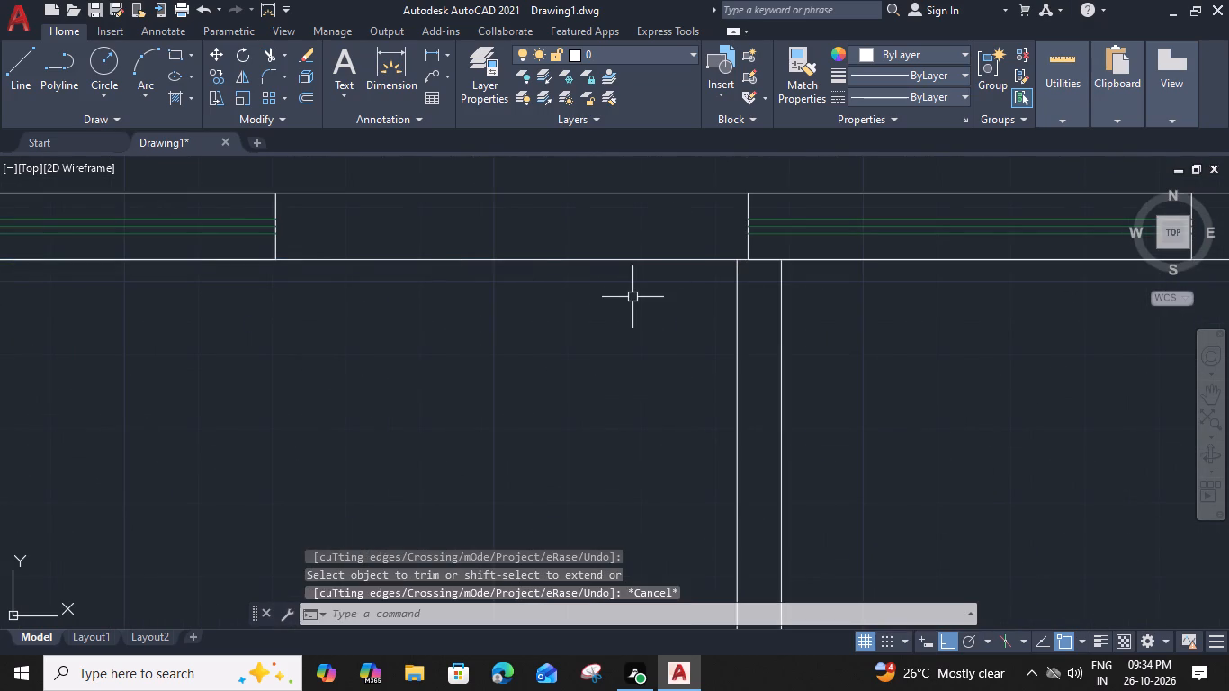
# Move the north wall's eastern window east, roughly centring it between the long partition and the east wall.
pyautogui.scroll(-2, 632, 297)
pyautogui.moveTo(625, 298); pyautogui.dragTo(482, 318, button='middle')
pyautogui.click(698, 286)
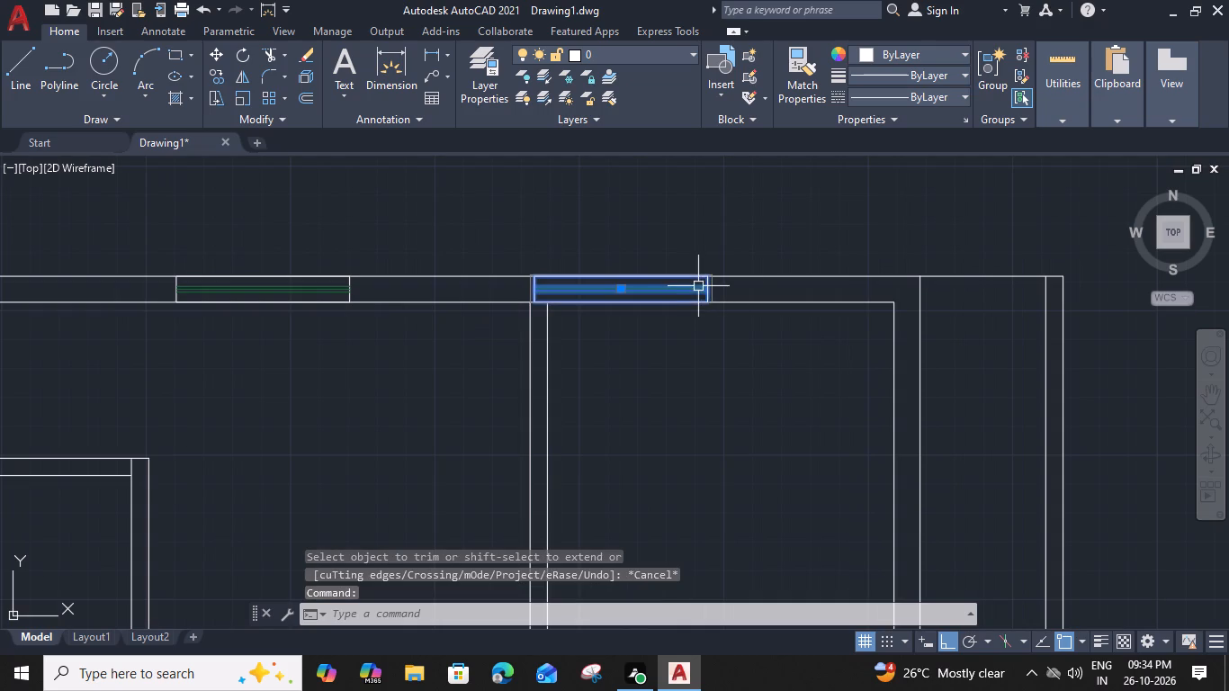
pyautogui.write('M')
pyautogui.press('space')
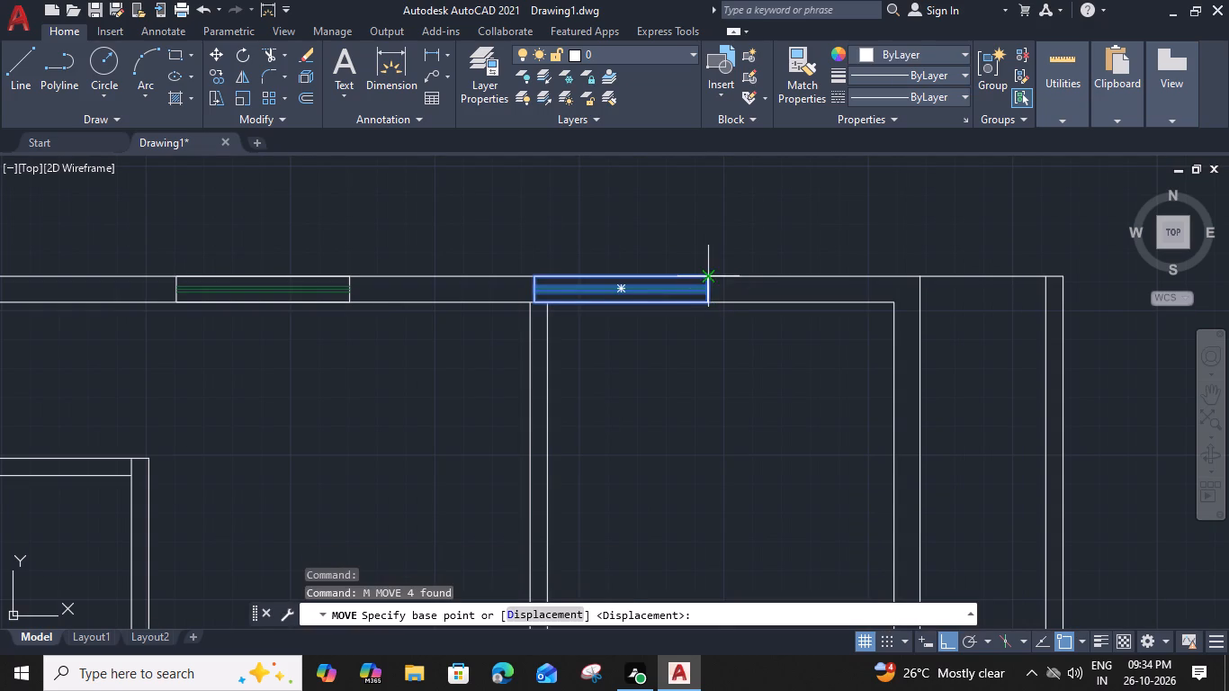
pyautogui.click(712, 275)
pyautogui.click(808, 280)
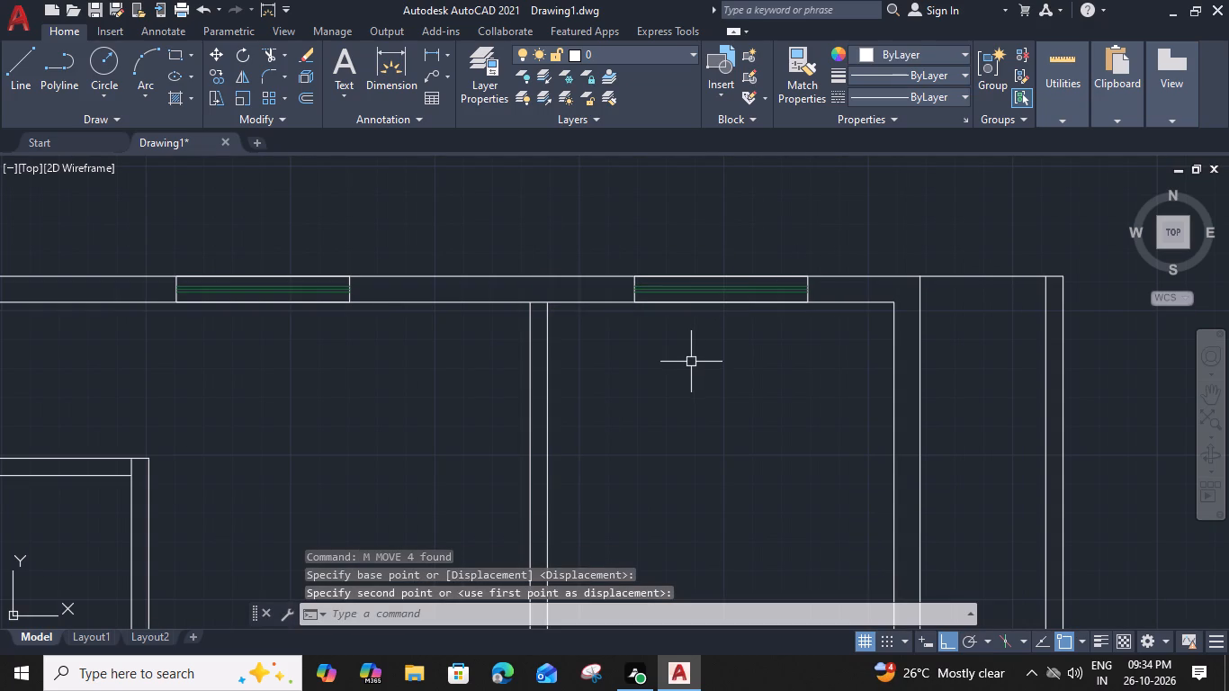
# Trim the north wall's inner line between the two lines of the long north-south partition.
pyautogui.write('TR')
pyautogui.press('space')
pyautogui.scroll(1, 631, 326)
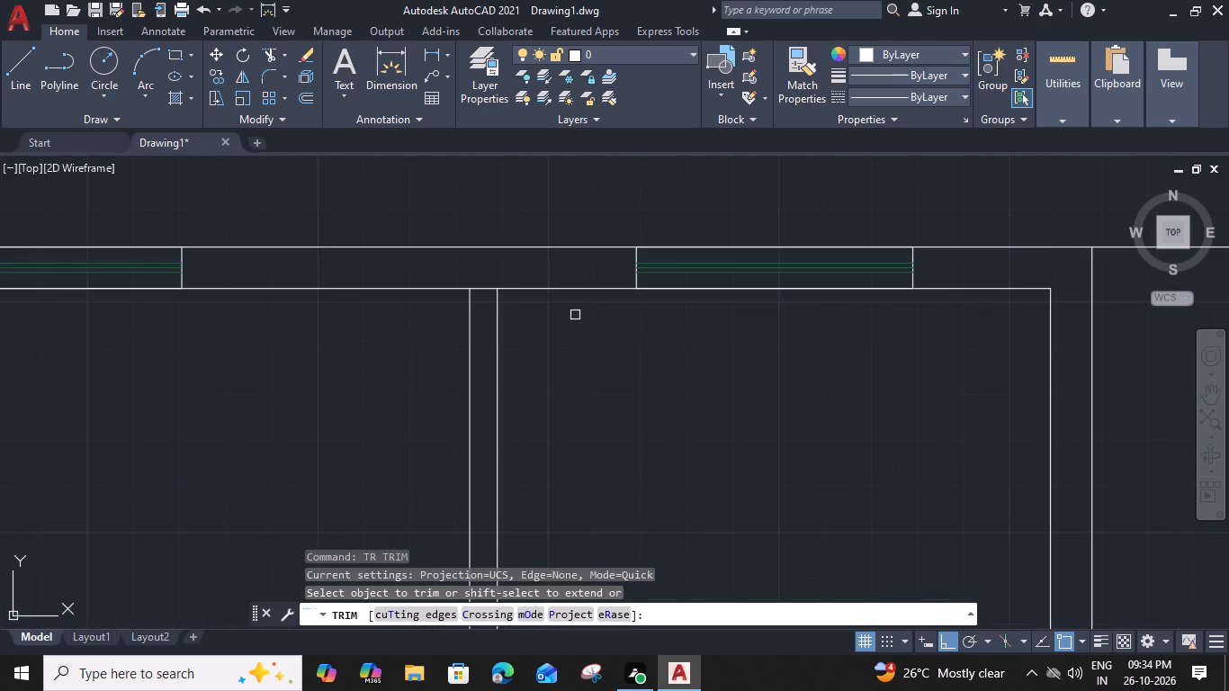
pyautogui.click(485, 287)
pyautogui.scroll(-3, 485, 287)
pyautogui.scroll(-1, 508, 381)
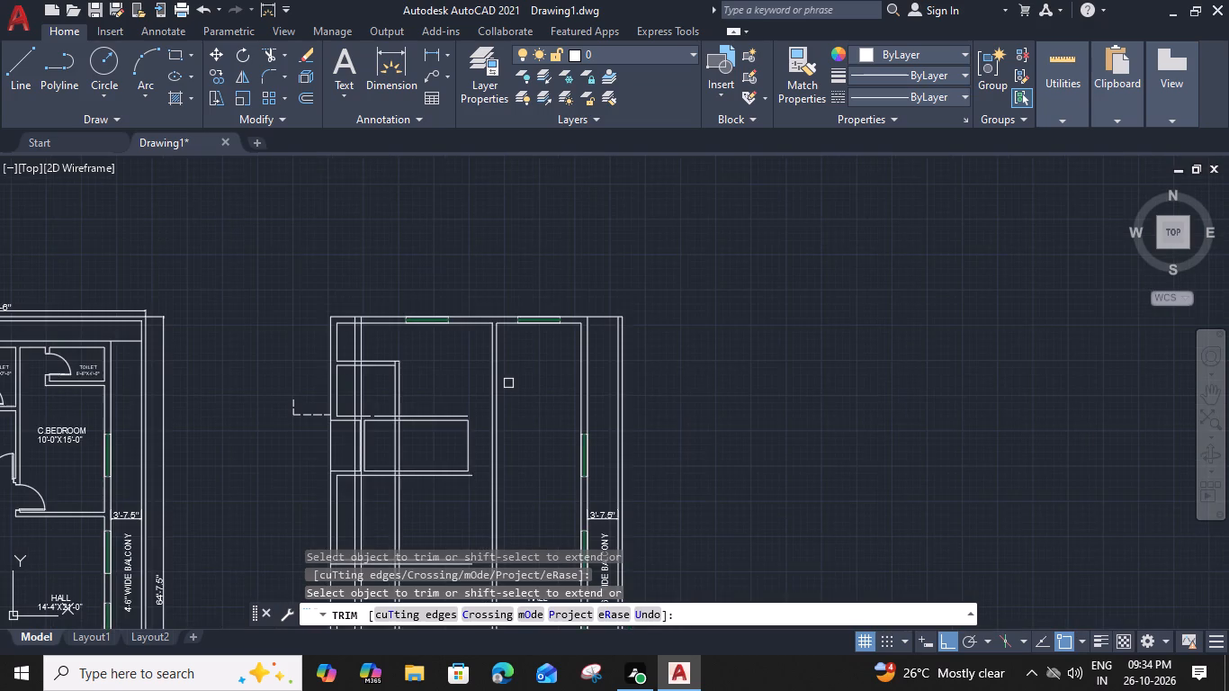
pyautogui.moveTo(536, 353); pyautogui.dragTo(572, 301, button='middle')
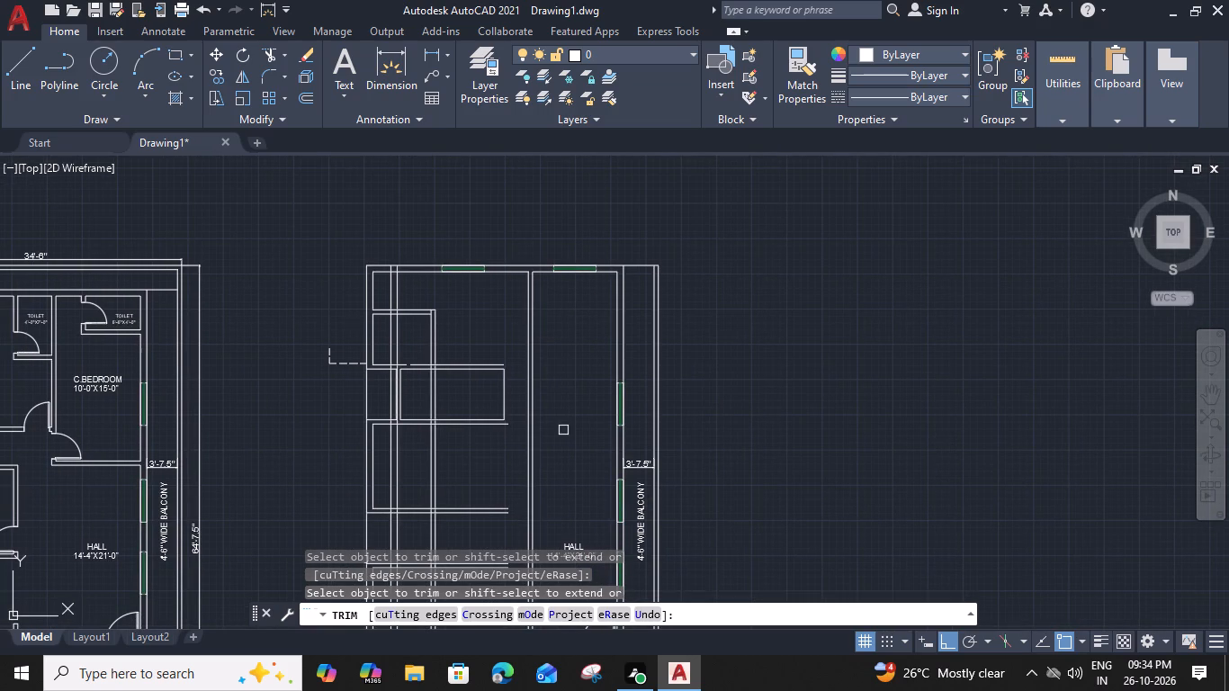
pyautogui.press('Escape')
# Extend both lines of the wall directly south of the small enclosed rectangle east, across the partition, to the east wall's inner line.
pyautogui.write('EX')
pyautogui.press('space')
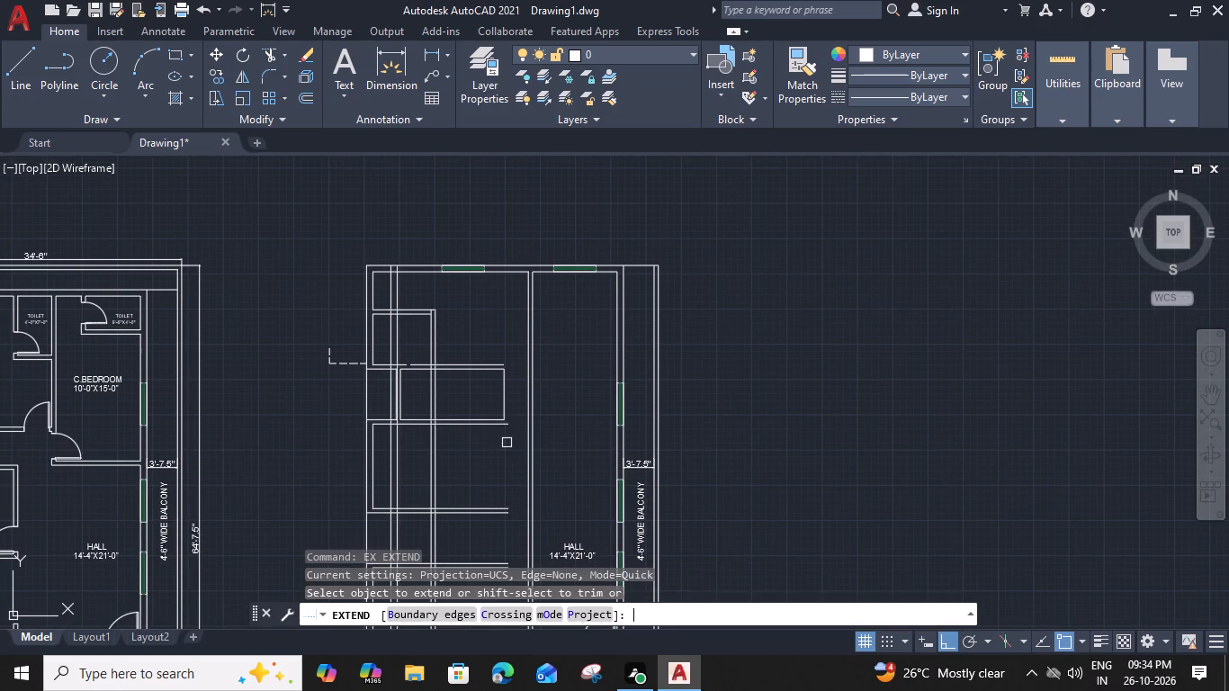
pyautogui.click(467, 440)
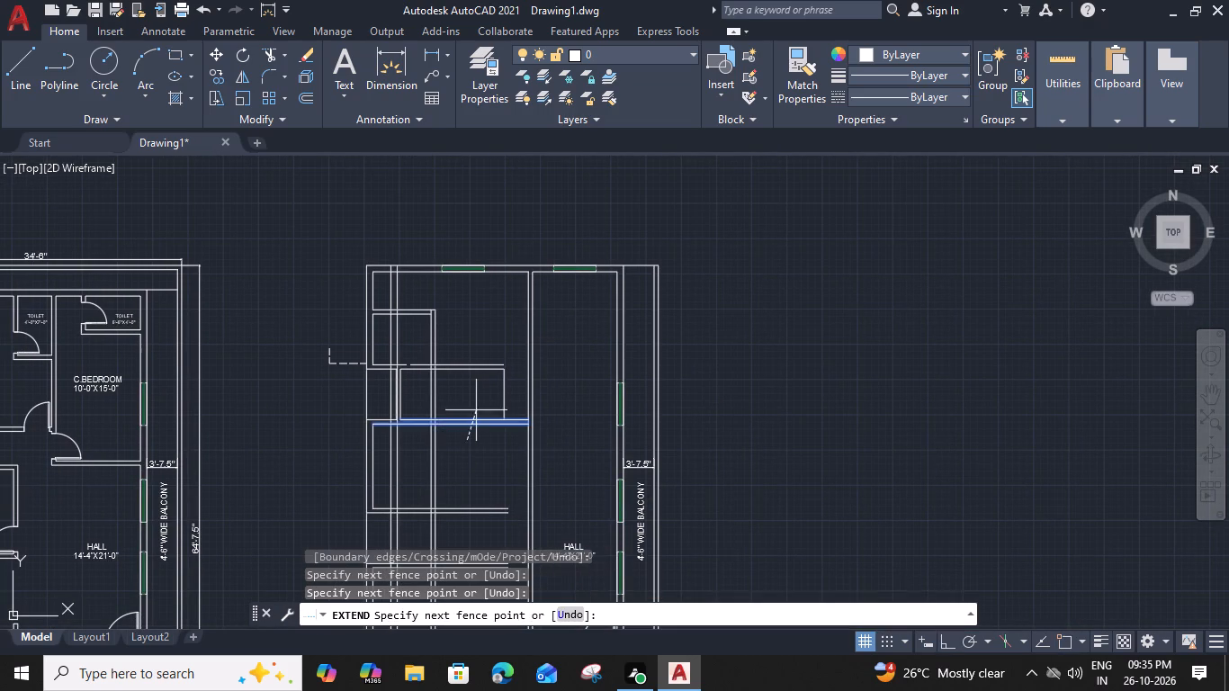
pyautogui.click(476, 409)
pyautogui.click(481, 453)
pyautogui.click(490, 399)
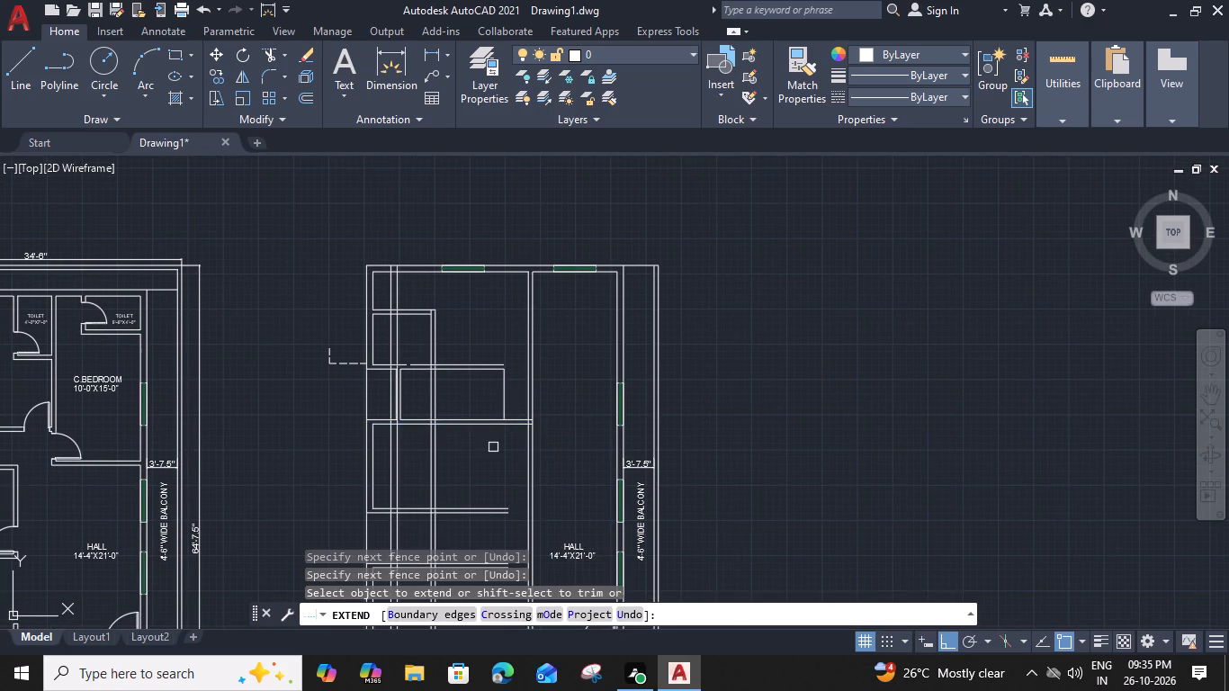
pyautogui.click(499, 446)
pyautogui.click(516, 404)
# Extend both lines of the horizontal wall level with the south part of the hall east to the east wall's inner line.
pyautogui.moveTo(574, 441); pyautogui.dragTo(600, 351, button='middle')
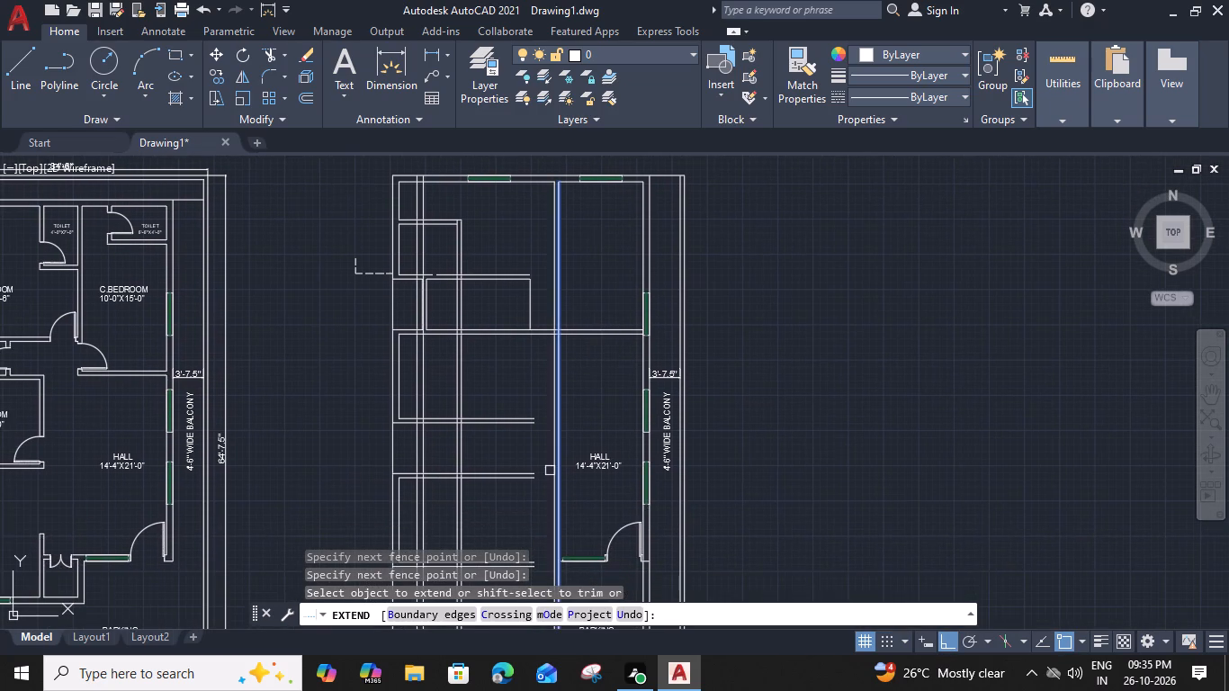
pyautogui.click(504, 503)
pyautogui.click(521, 450)
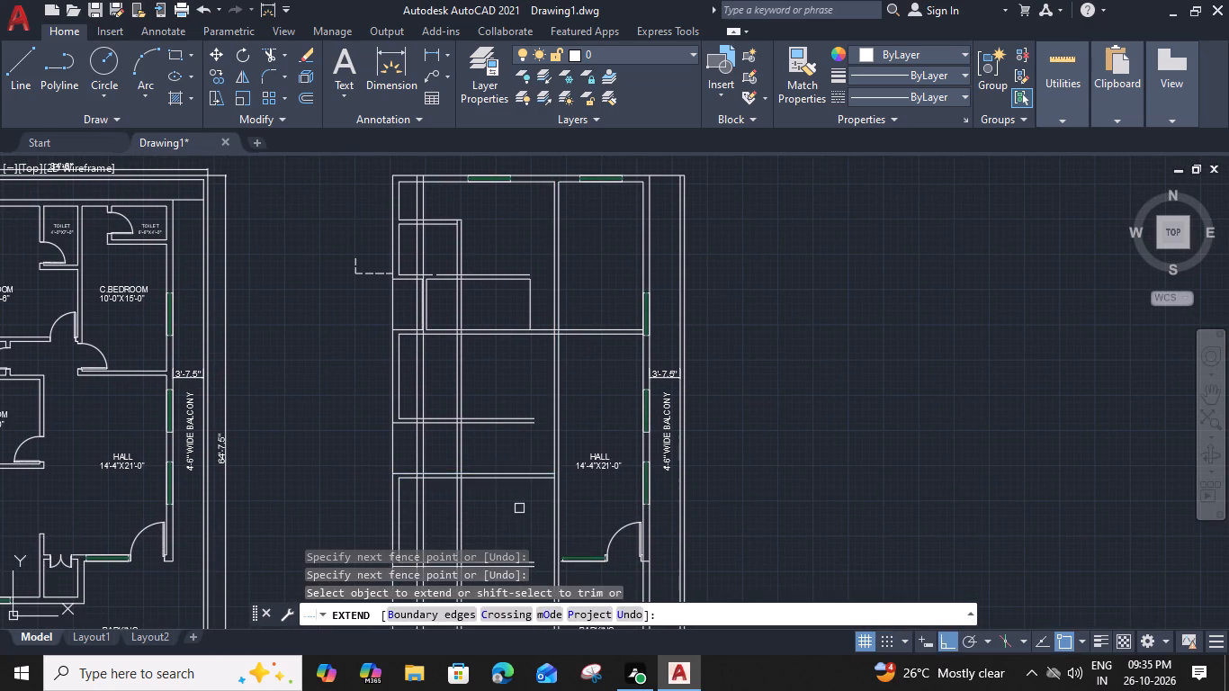
pyautogui.click(518, 511)
pyautogui.click(540, 458)
pyautogui.click(532, 503)
pyautogui.click(543, 461)
# Extend both lines of the wall directly north of the staircase east, across the partition, to the east wall's inner line.
pyautogui.moveTo(536, 514); pyautogui.dragTo(572, 372, button='middle')
pyautogui.click(550, 493)
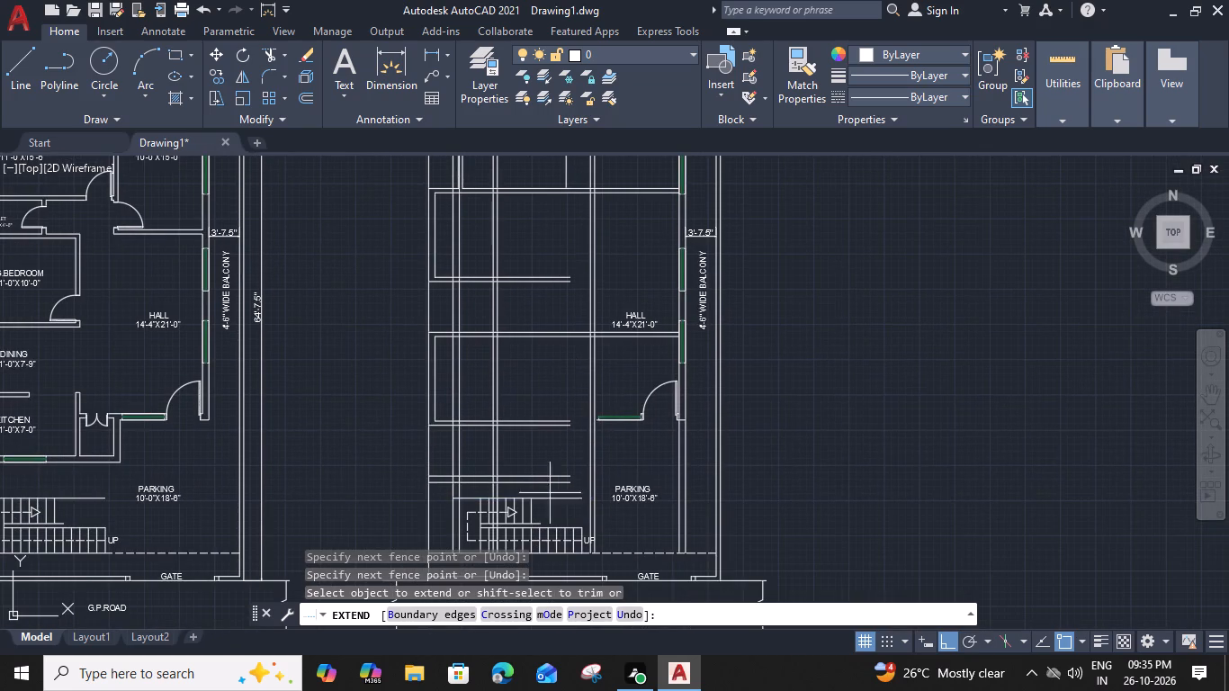
pyautogui.click(560, 456)
pyautogui.click(562, 489)
pyautogui.click(569, 454)
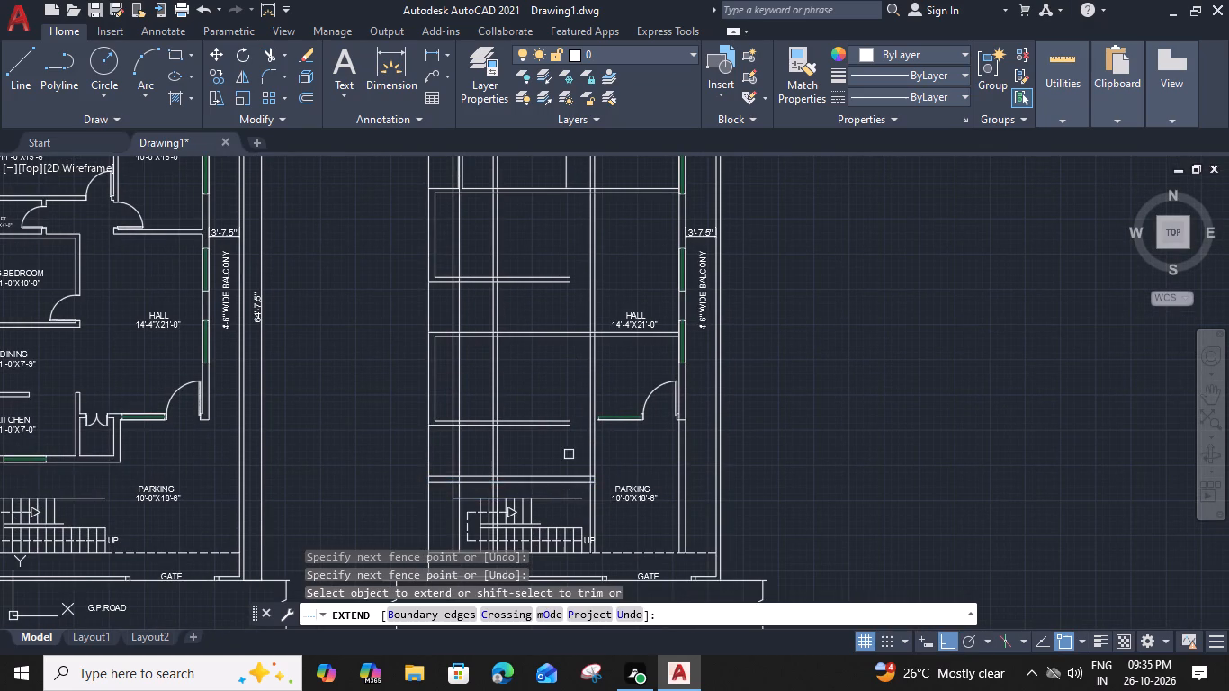
pyautogui.click(570, 489)
pyautogui.click(573, 464)
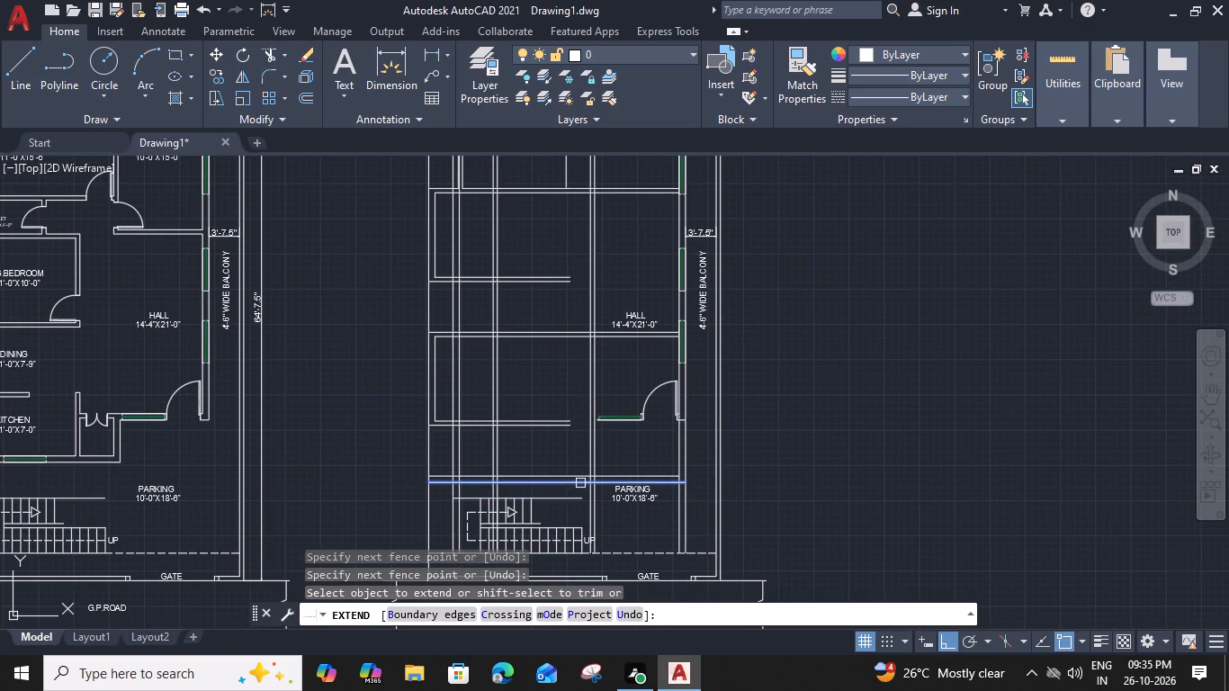
pyautogui.moveTo(580, 483); pyautogui.dragTo(595, 467, button='middle')
pyautogui.press('Escape')
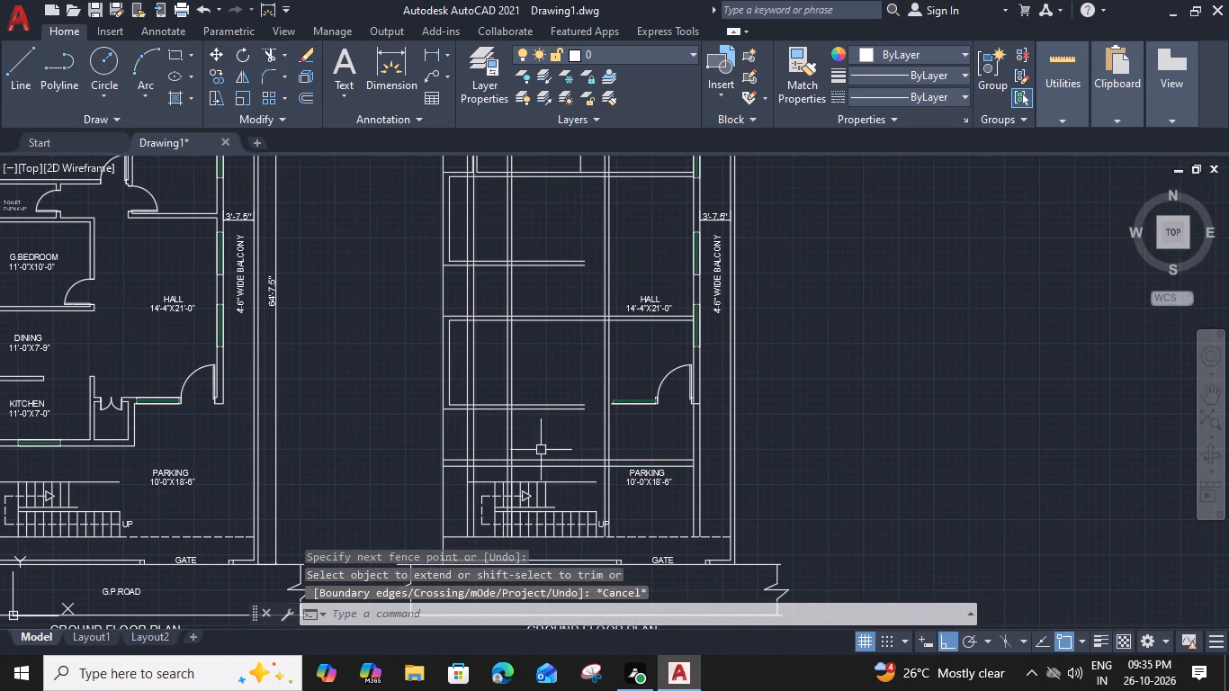
# Trim the vertical line pair aligned with the northwest room's east wall inside the small rectangle and across the two passages farther south.
pyautogui.moveTo(536, 420); pyautogui.dragTo(563, 597, button='middle')
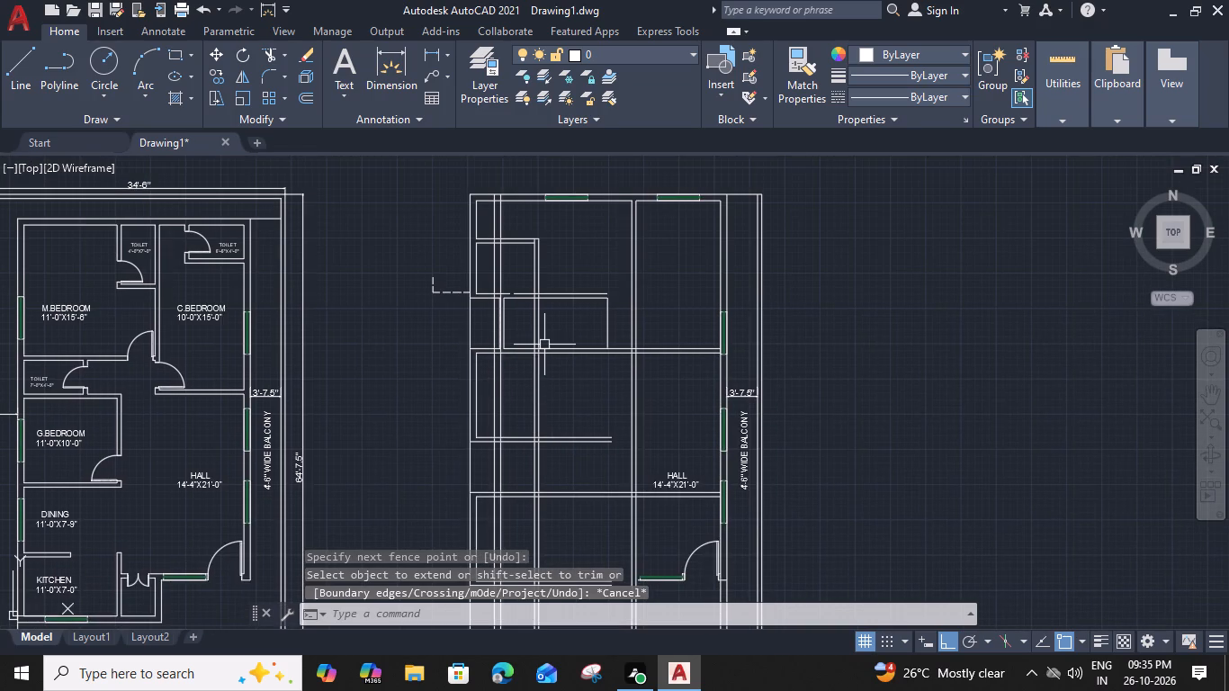
pyautogui.write('TR')
pyautogui.press('space')
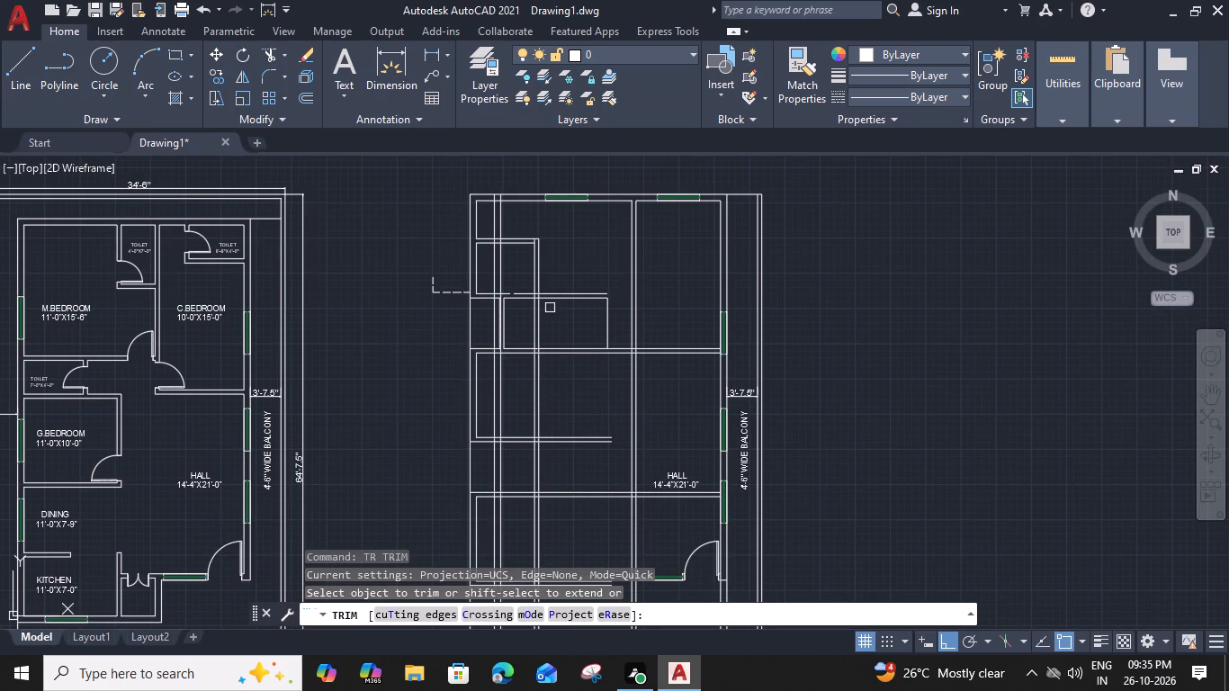
pyautogui.click(550, 312)
pyautogui.click(532, 323)
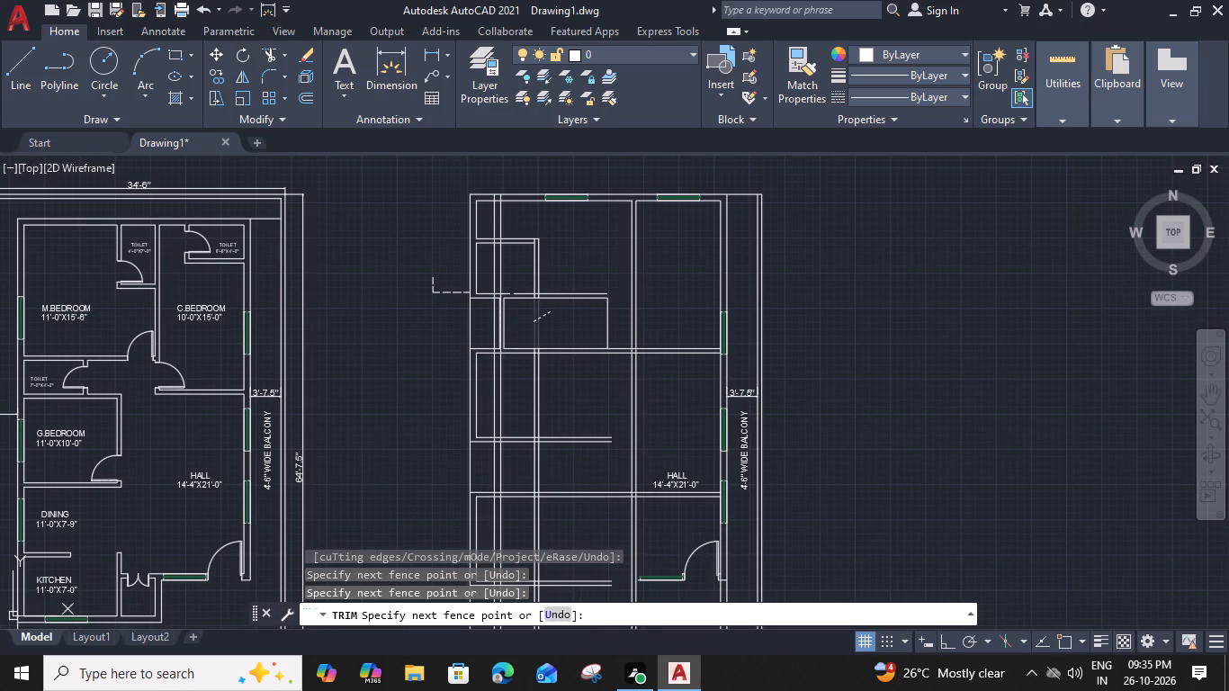
pyautogui.moveTo(584, 417); pyautogui.dragTo(619, 283, button='middle')
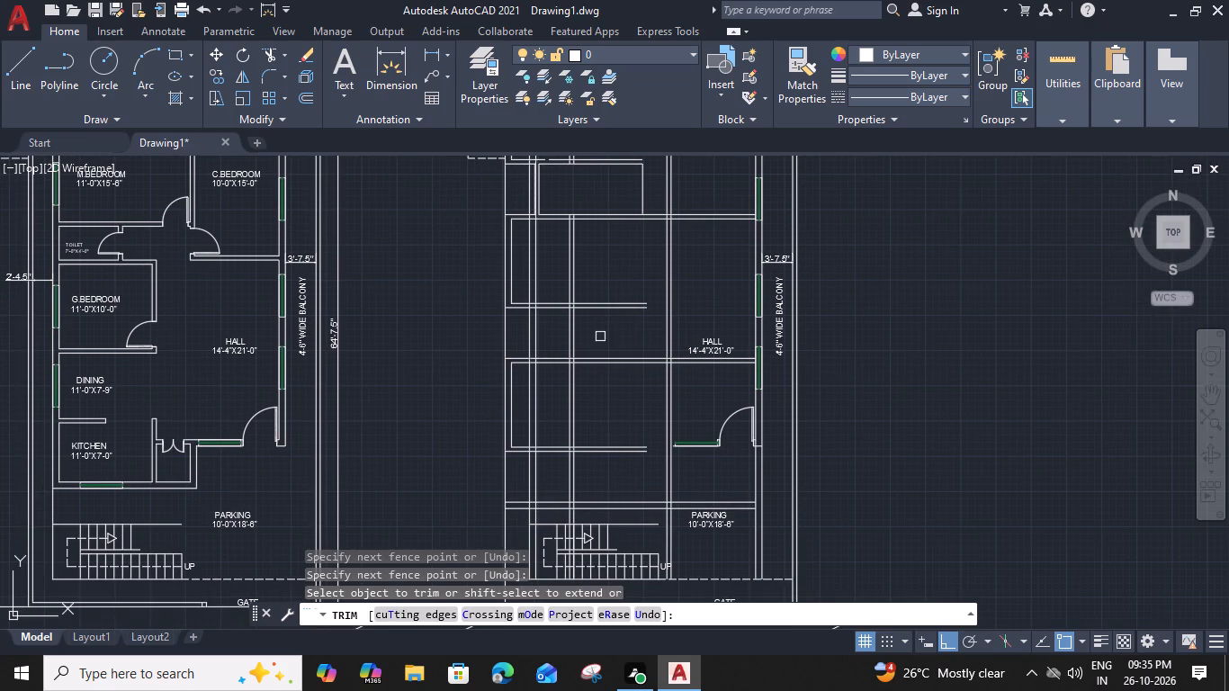
pyautogui.click(600, 335)
pyautogui.click(557, 338)
pyautogui.moveTo(603, 412); pyautogui.dragTo(616, 337, button='middle')
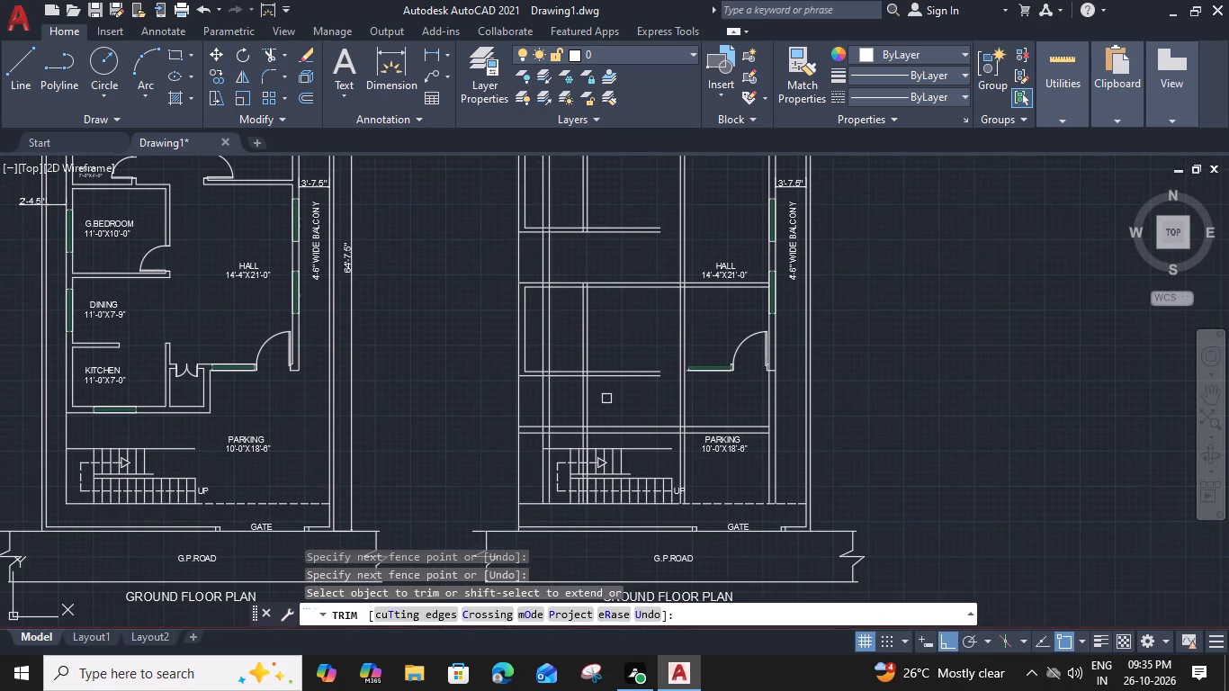
pyautogui.click(606, 404)
pyautogui.click(569, 407)
pyautogui.press('Escape')
# Erase the two leftover vertical lines that run through the staircase, south of the wall above it.
pyautogui.scroll(2, 587, 450)
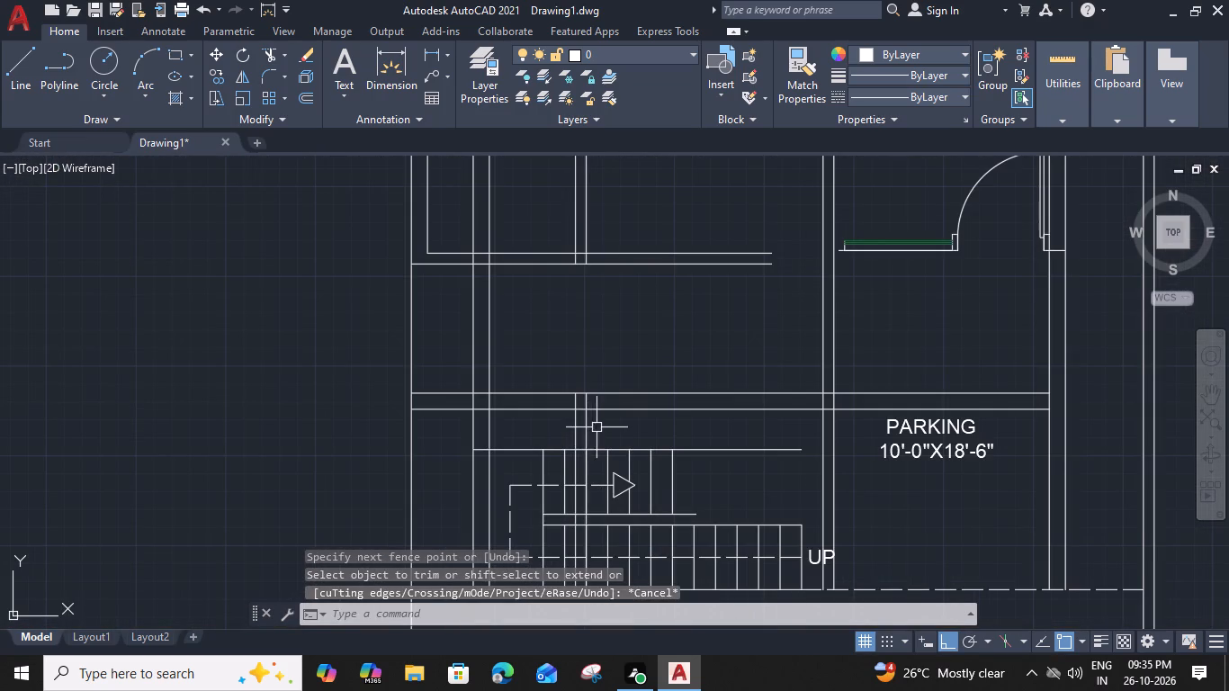
pyautogui.click(597, 427)
pyautogui.click(557, 437)
pyautogui.press('Delete')
pyautogui.scroll(-1, 532, 430)
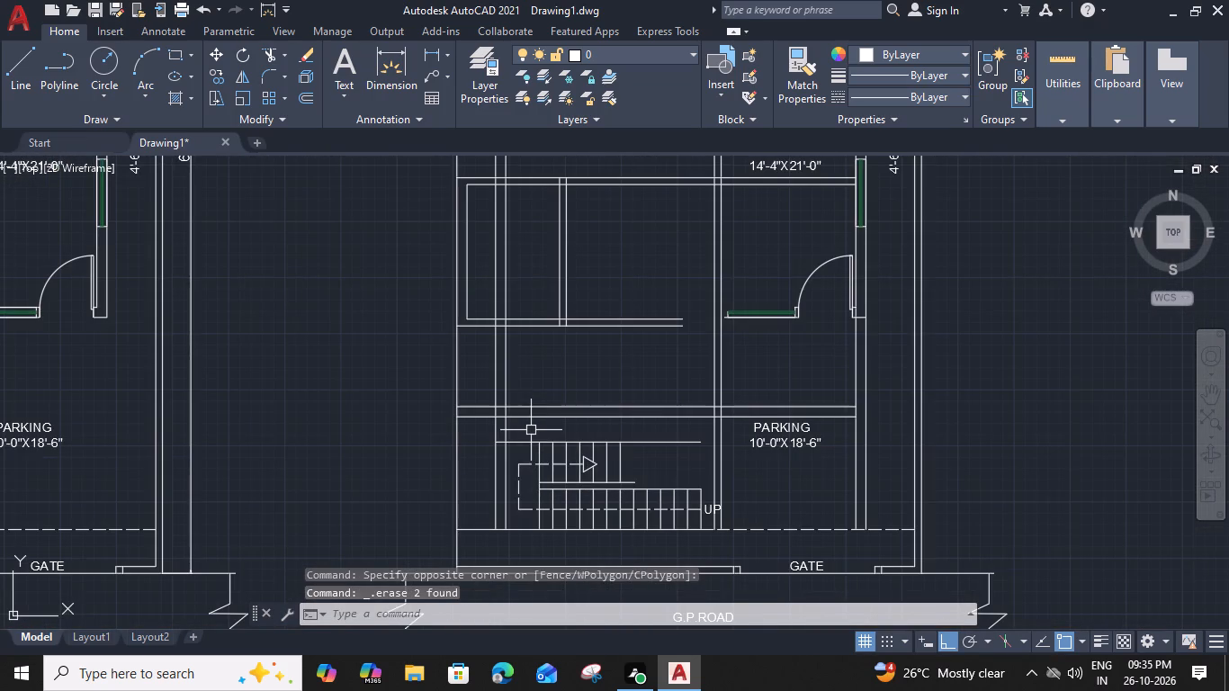
# Trim the east line of the westernmost interior vertical pair across the two southern passages between the cross walls.
pyautogui.moveTo(561, 328); pyautogui.dragTo(552, 350, button='middle')
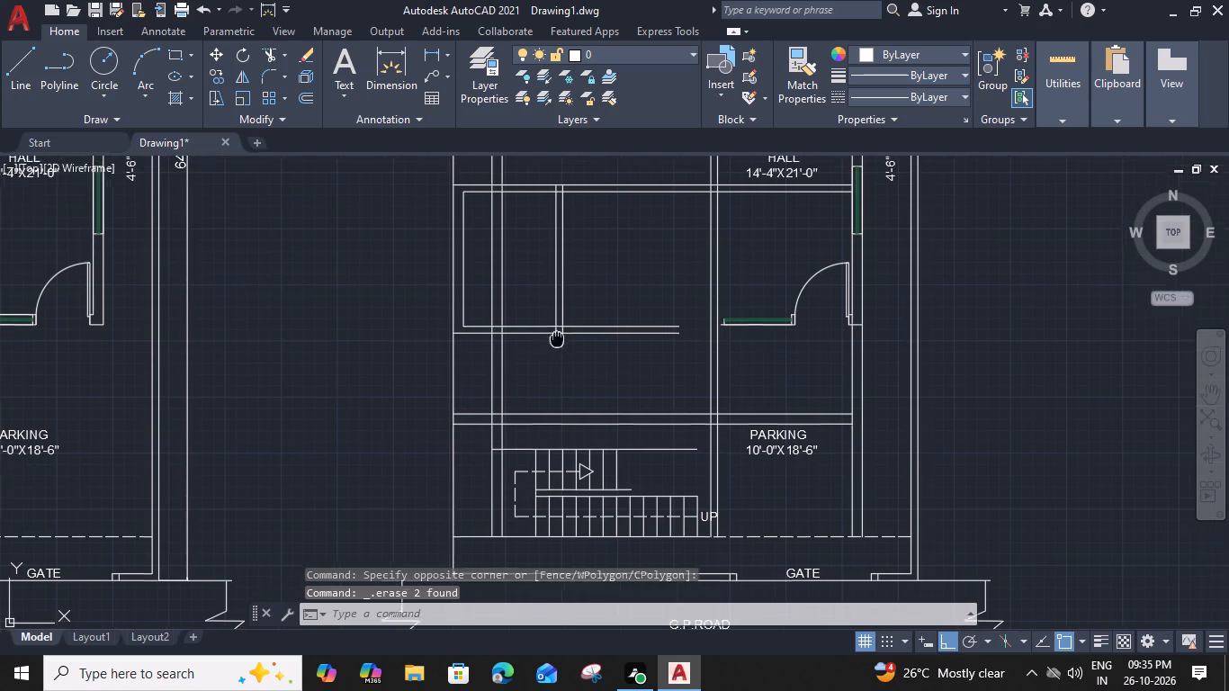
pyautogui.moveTo(552, 350); pyautogui.dragTo(546, 432, button='middle')
pyautogui.scroll(-1, 508, 382)
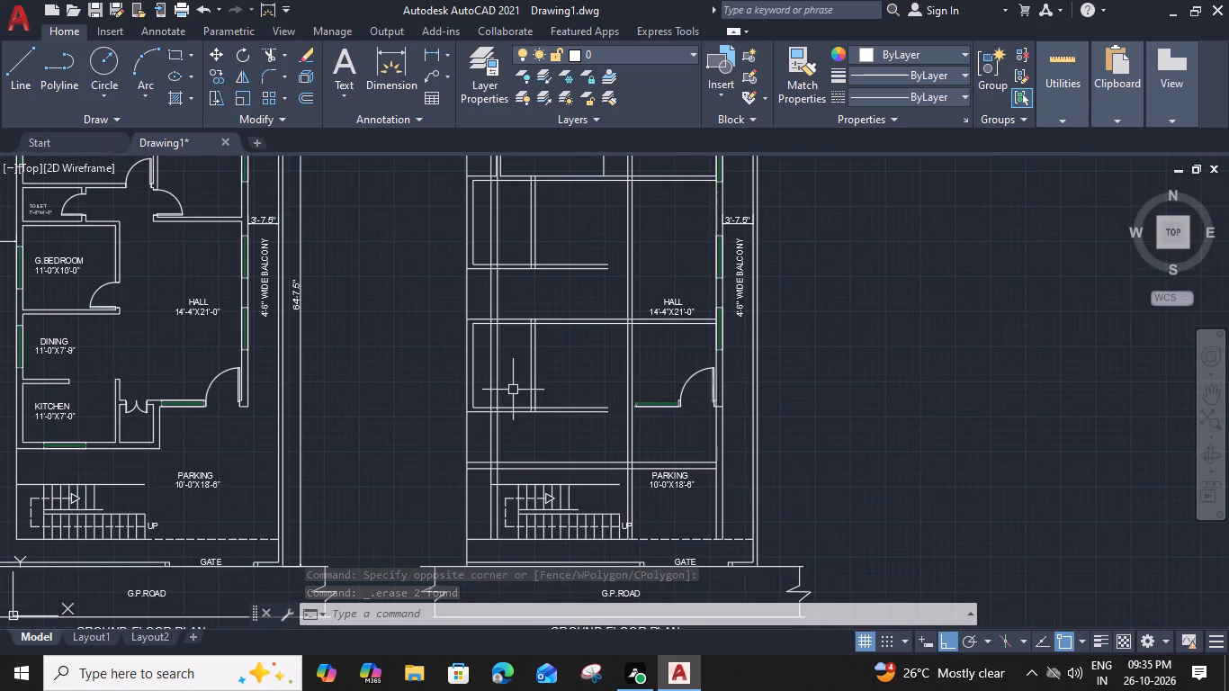
pyautogui.scroll(2, 508, 437)
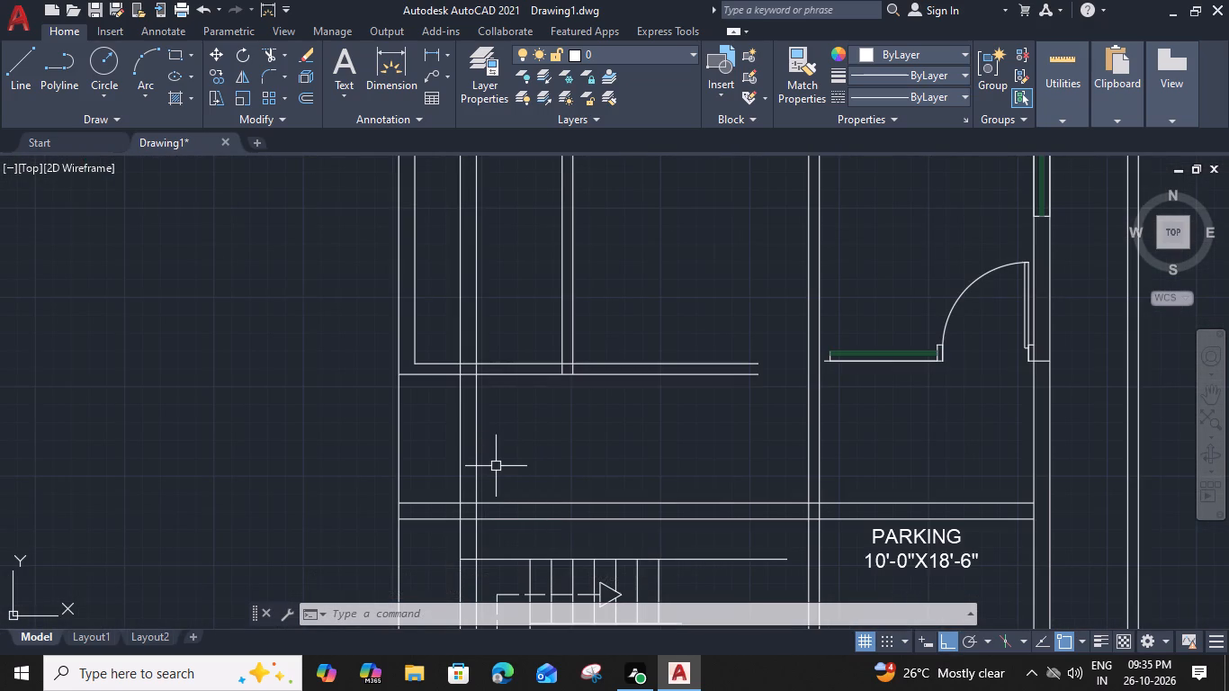
pyautogui.write('TR')
pyautogui.press('space')
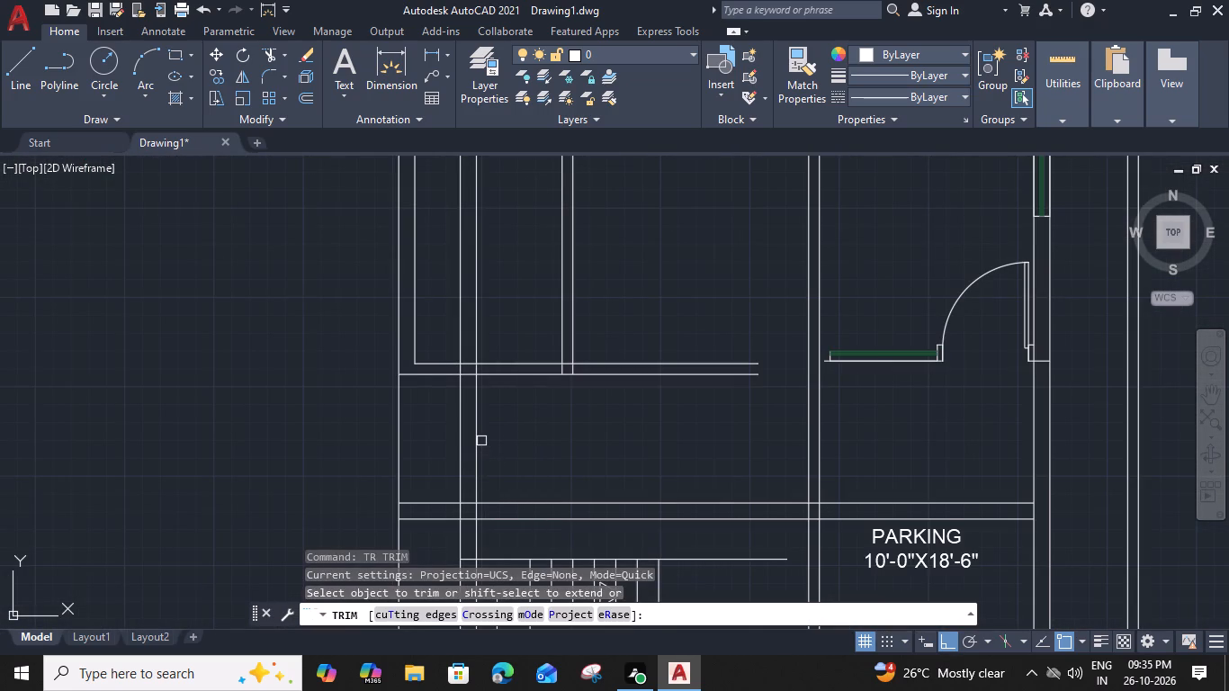
pyautogui.click(479, 438)
pyautogui.moveTo(506, 307); pyautogui.dragTo(520, 529, button='middle')
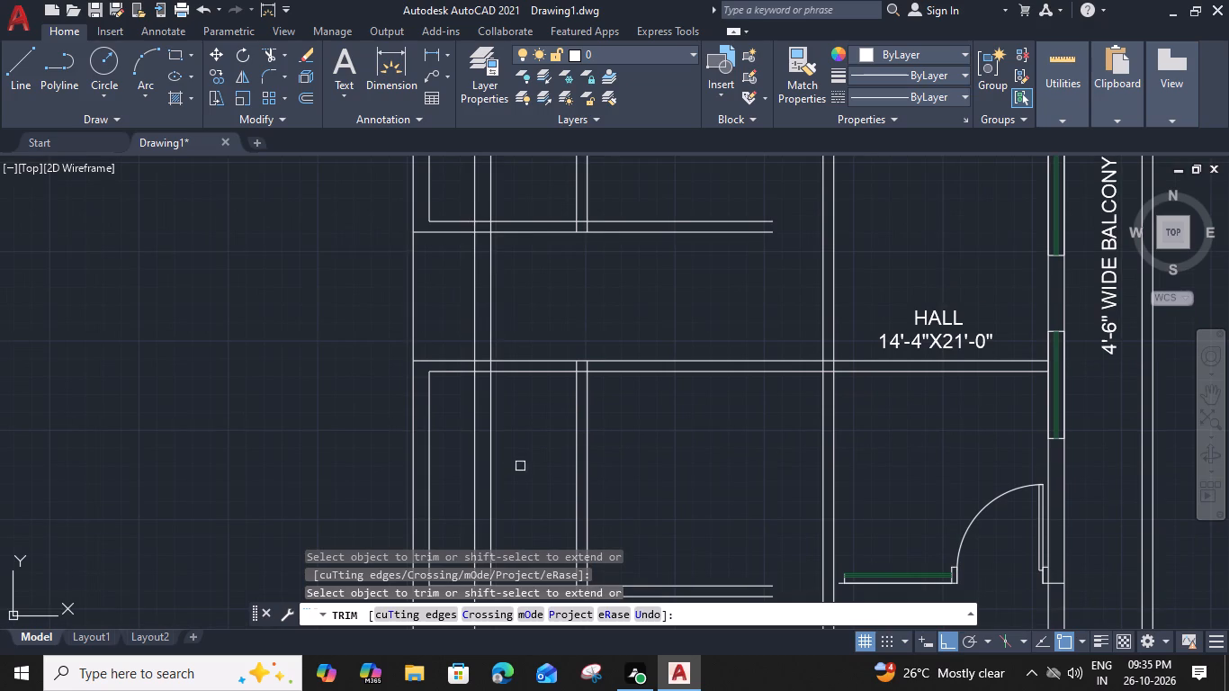
pyautogui.click(490, 291)
pyautogui.moveTo(535, 249); pyautogui.dragTo(549, 542, button='middle')
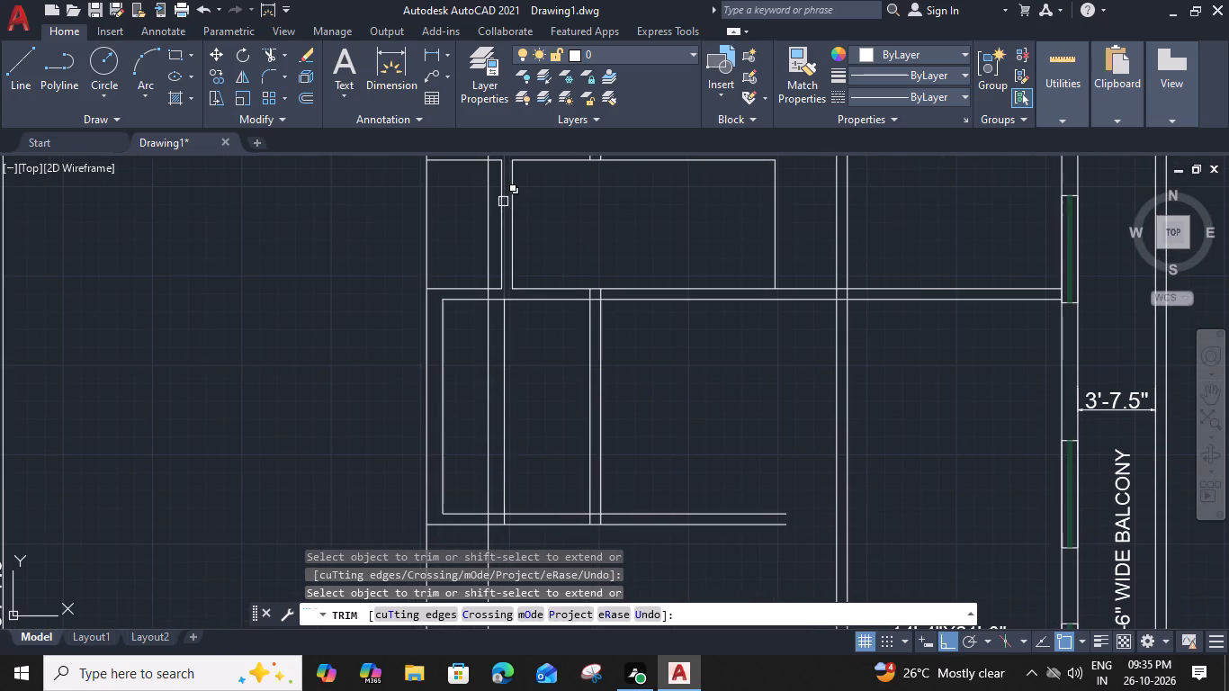
# Trim the short wall line, the western pair's east line and the small rectangle's west line between the rectangle's two cross walls.
pyautogui.scroll(2, 499, 204)
pyautogui.click(499, 210)
pyautogui.scroll(-2, 499, 210)
pyautogui.moveTo(528, 205); pyautogui.dragTo(524, 288, button='middle')
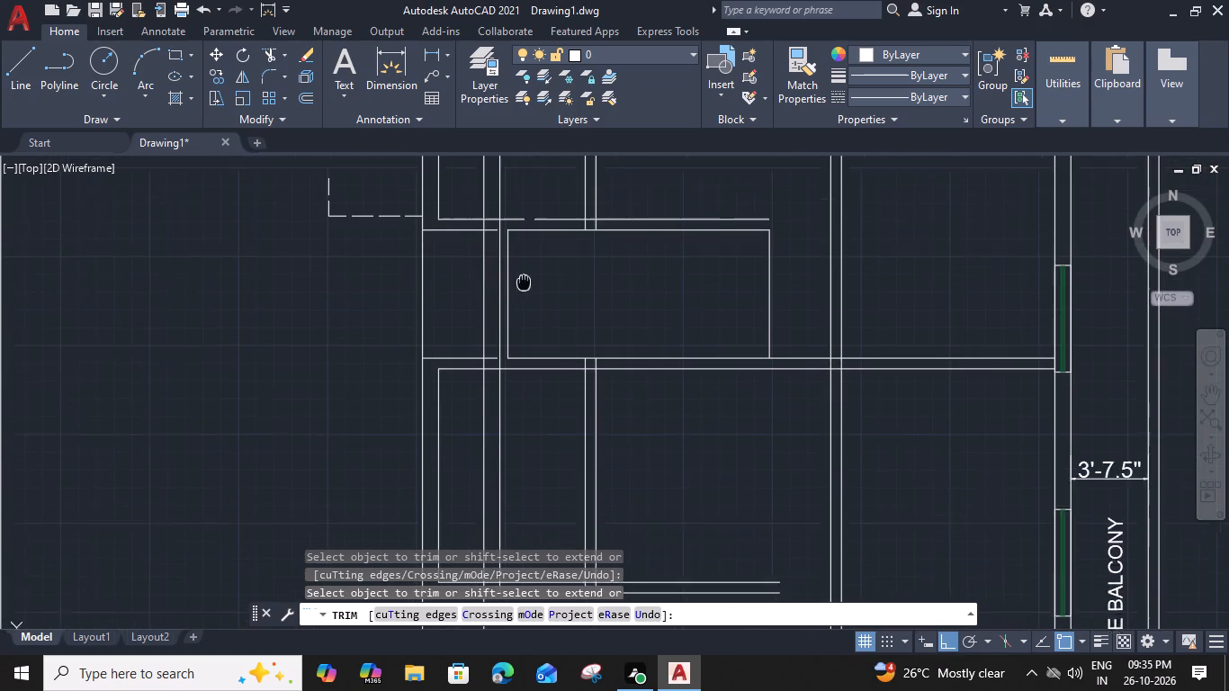
pyautogui.moveTo(524, 288); pyautogui.dragTo(524, 297, button='middle')
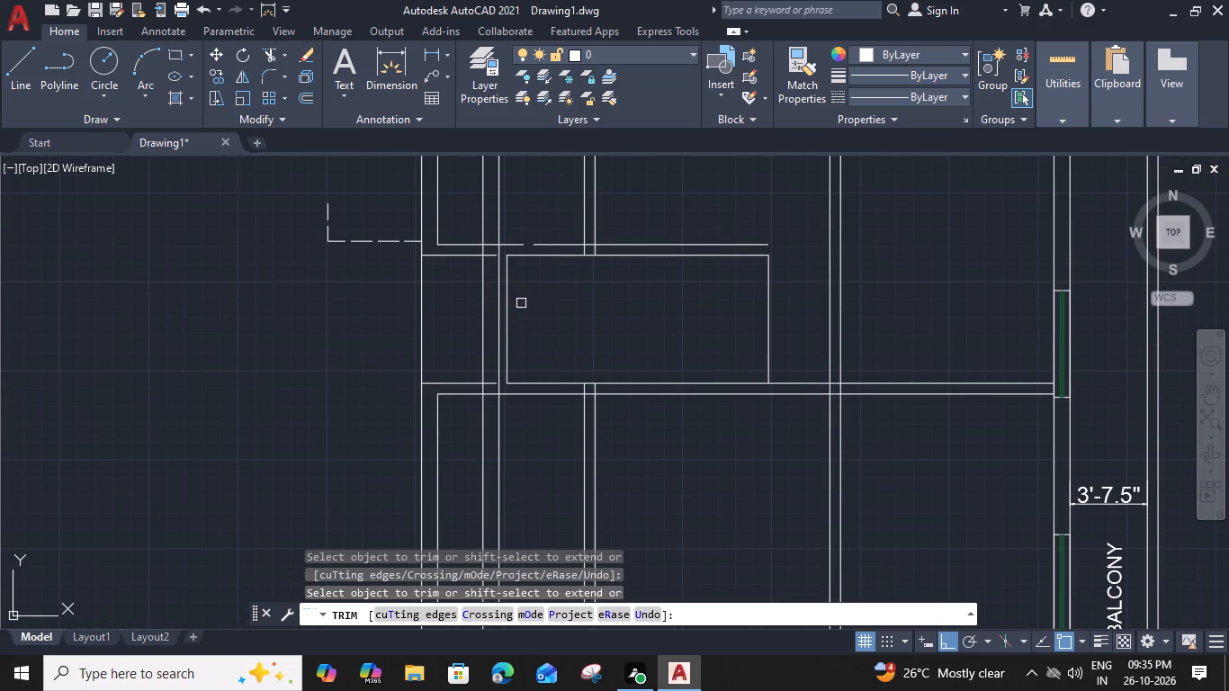
pyautogui.click(498, 316)
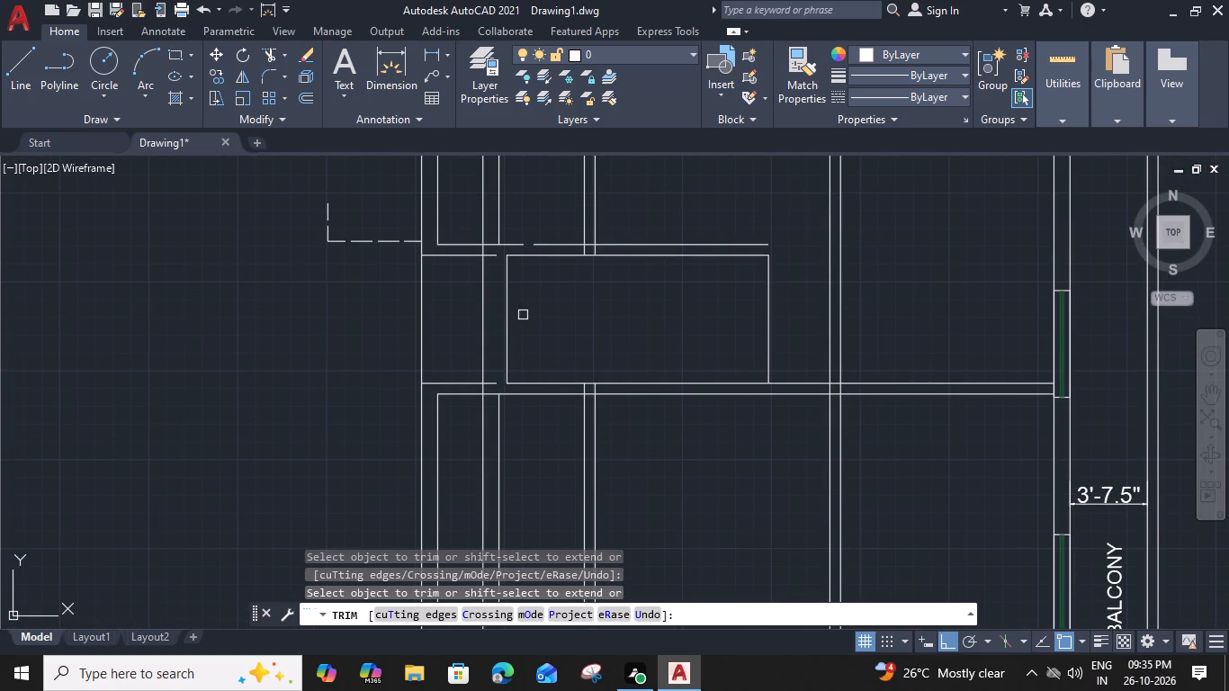
pyautogui.click(523, 315)
pyautogui.click(505, 313)
pyautogui.moveTo(536, 286); pyautogui.dragTo(547, 518, button='middle')
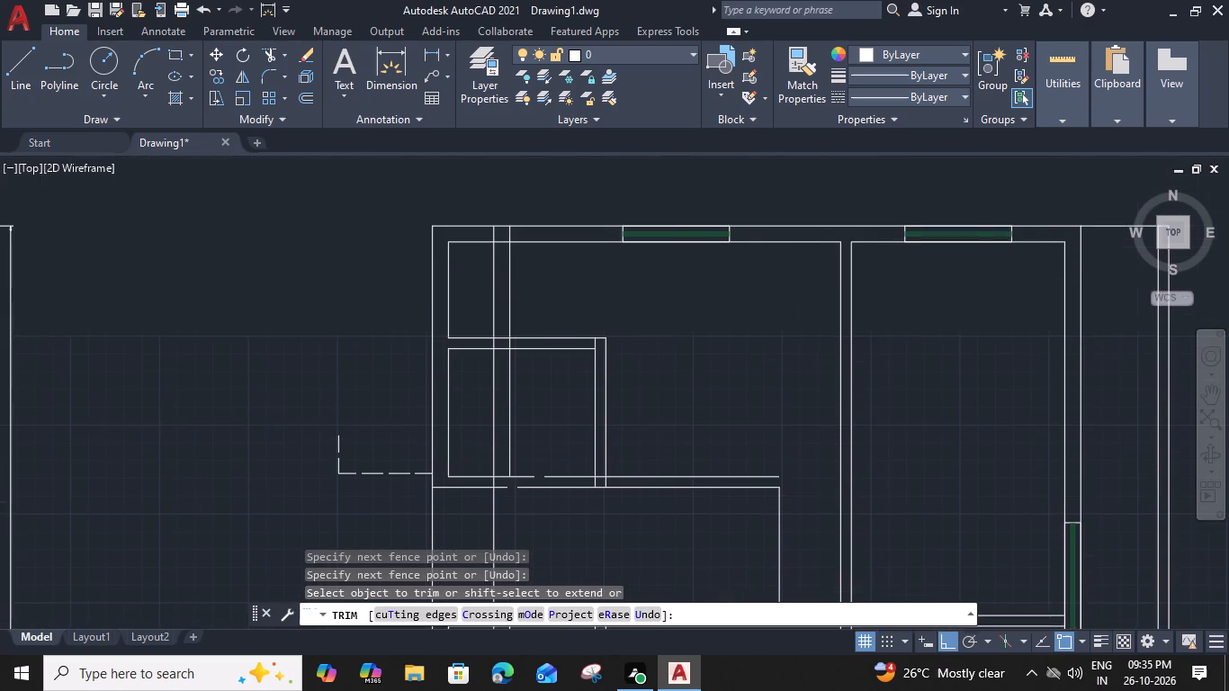
pyautogui.scroll(-1, 546, 465)
pyautogui.press('Escape')
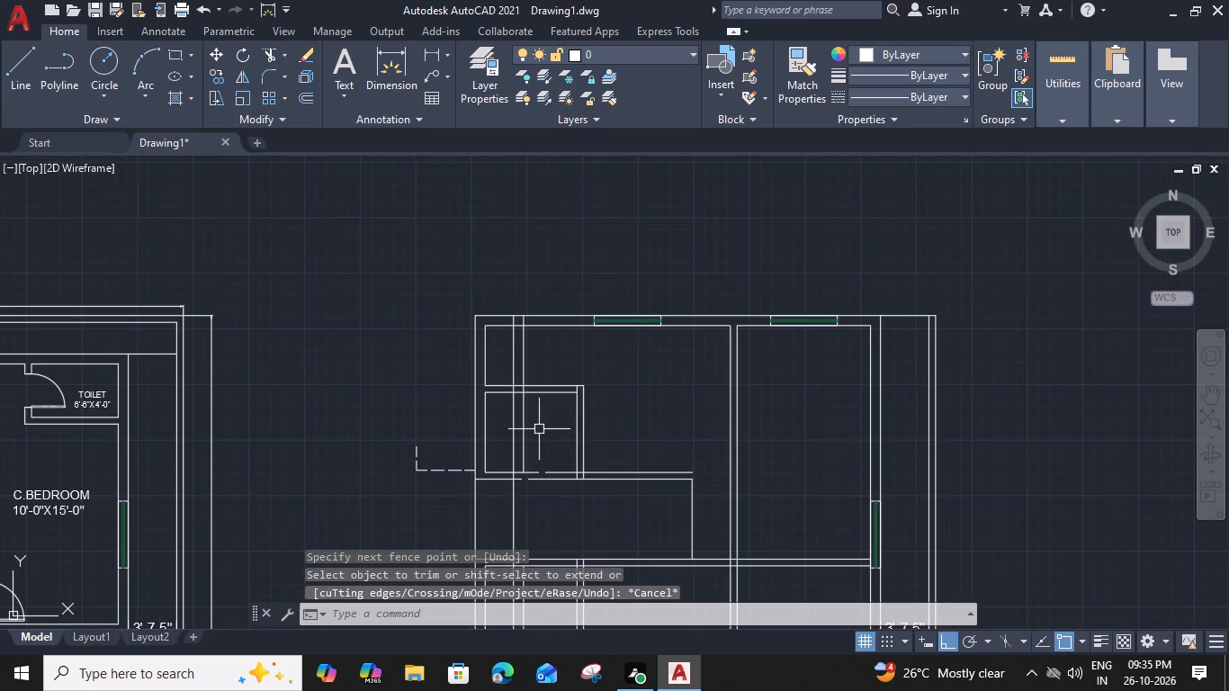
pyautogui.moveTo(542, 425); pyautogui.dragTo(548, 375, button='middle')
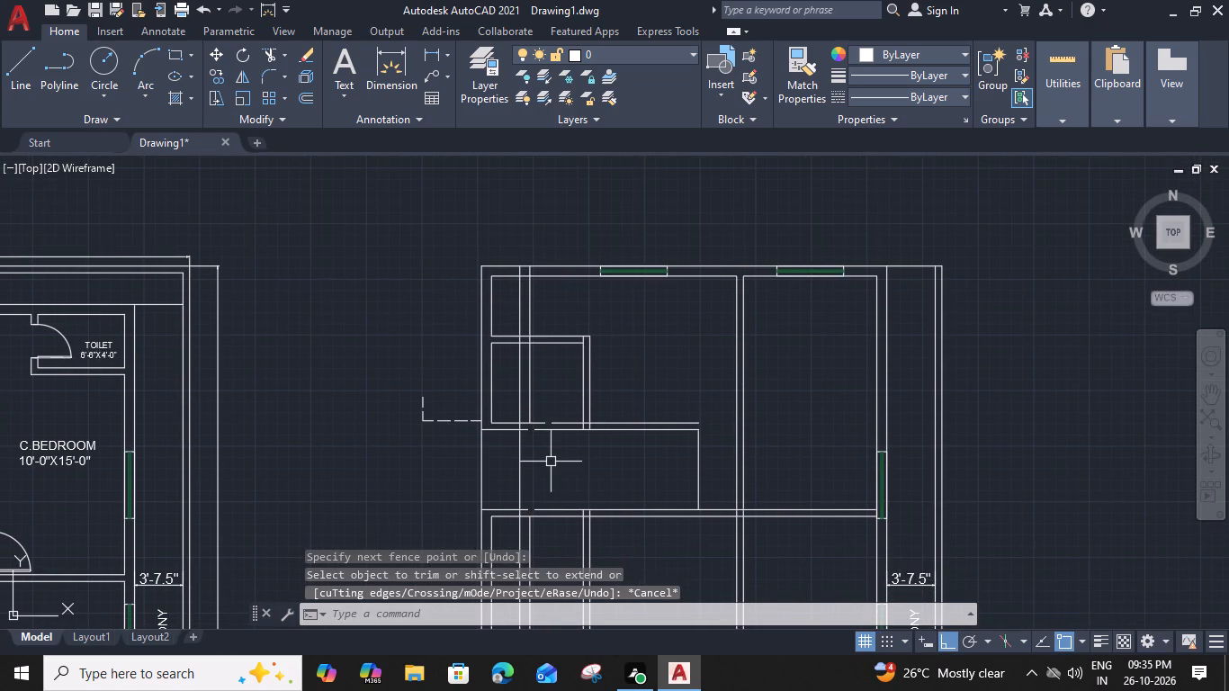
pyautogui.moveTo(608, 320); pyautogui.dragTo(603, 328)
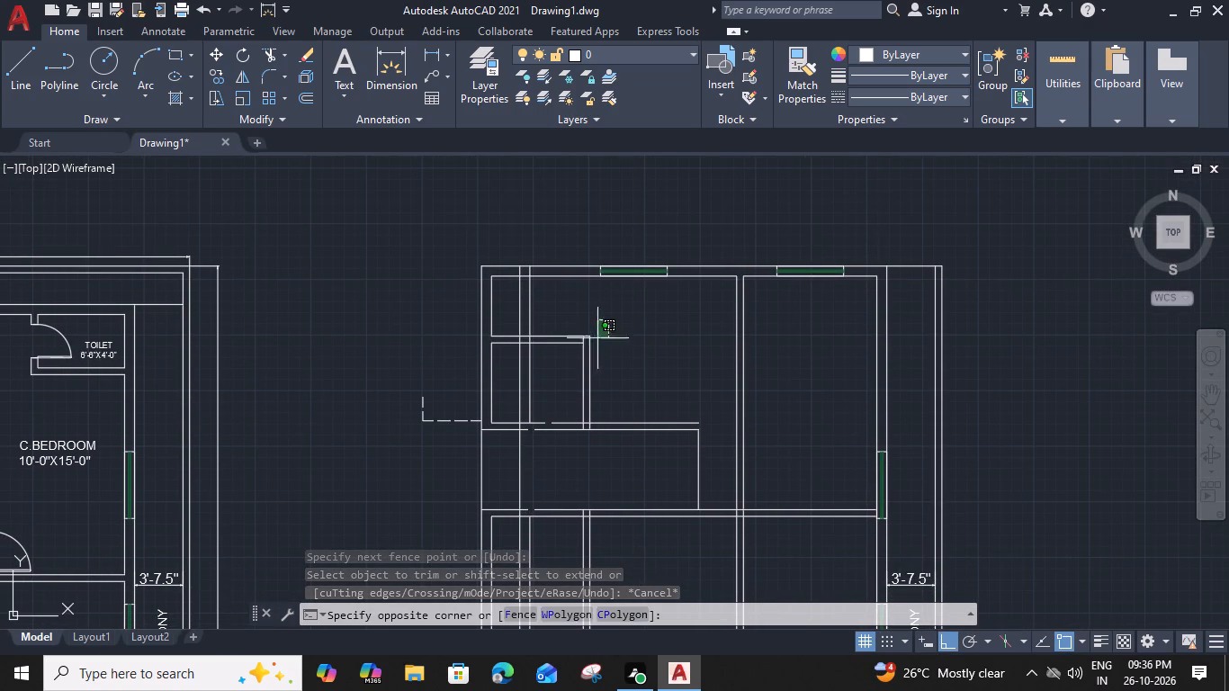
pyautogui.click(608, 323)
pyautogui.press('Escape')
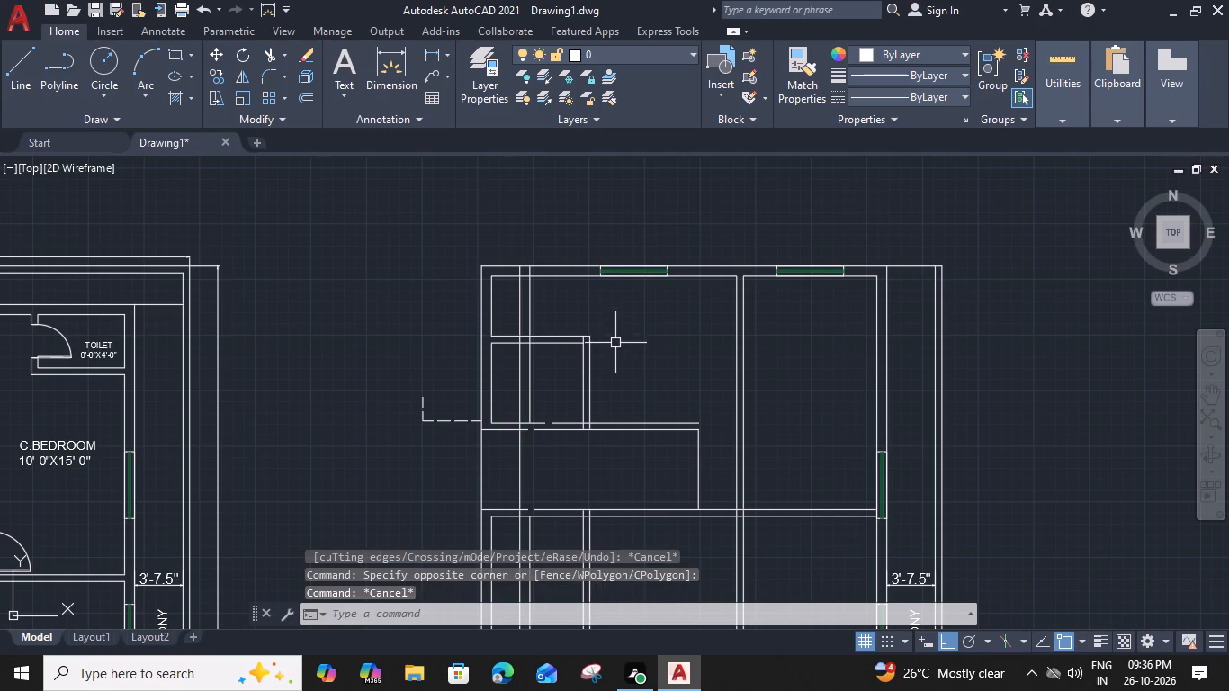
# Erase the four lines of the L-shaped walls enclosing the small northwest corner room.
pyautogui.moveTo(625, 381); pyautogui.dragTo(584, 324, button='middle')
pyautogui.click(556, 263)
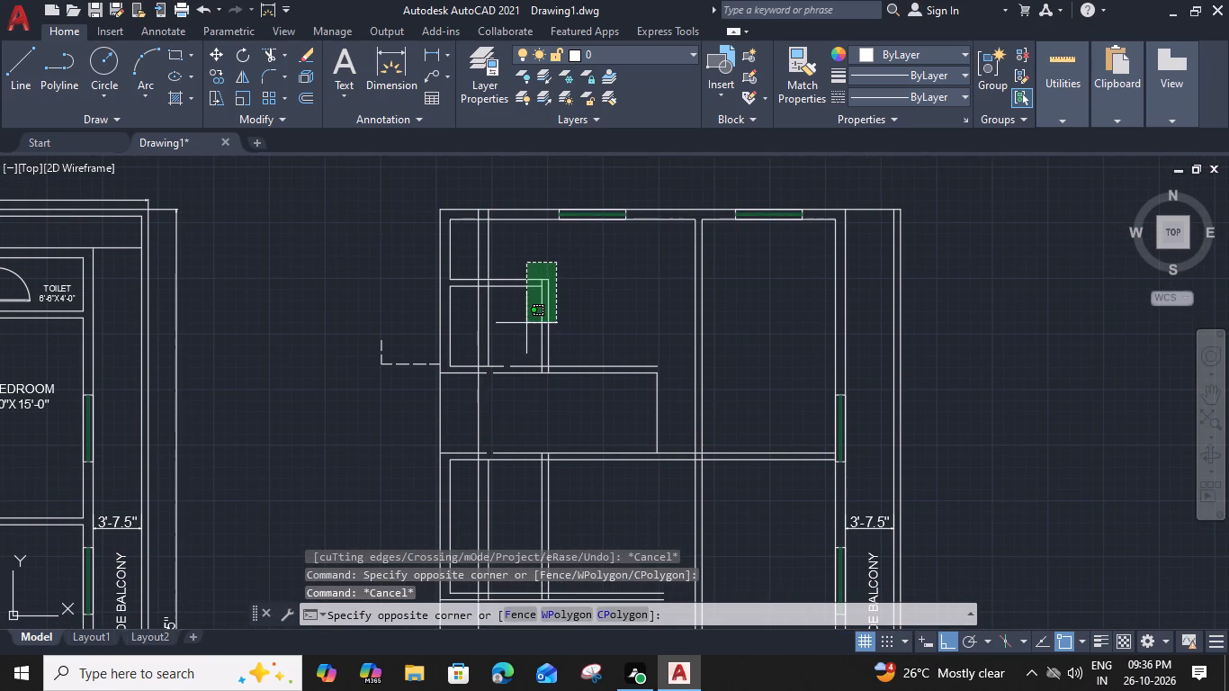
pyautogui.click(526, 323)
pyautogui.press('Delete')
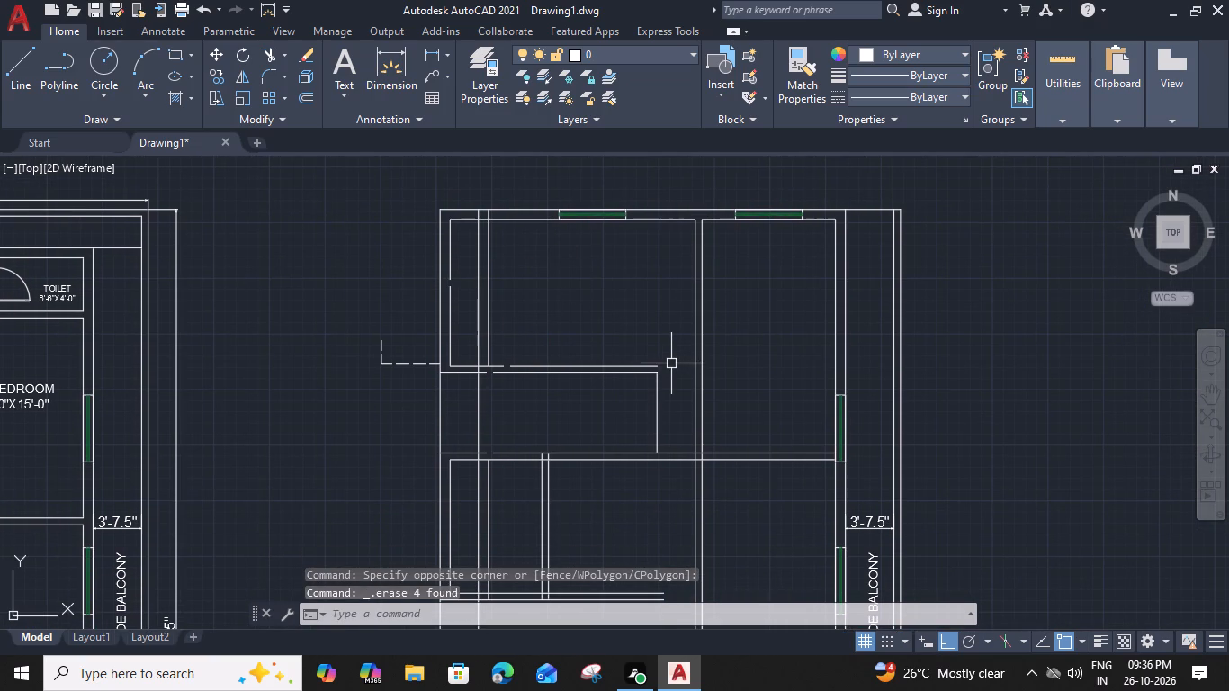
# Extend both lines of the small rectangle's north wall east to the long partition and remove the rectangle's east line.
pyautogui.write('EX')
pyautogui.press('space')
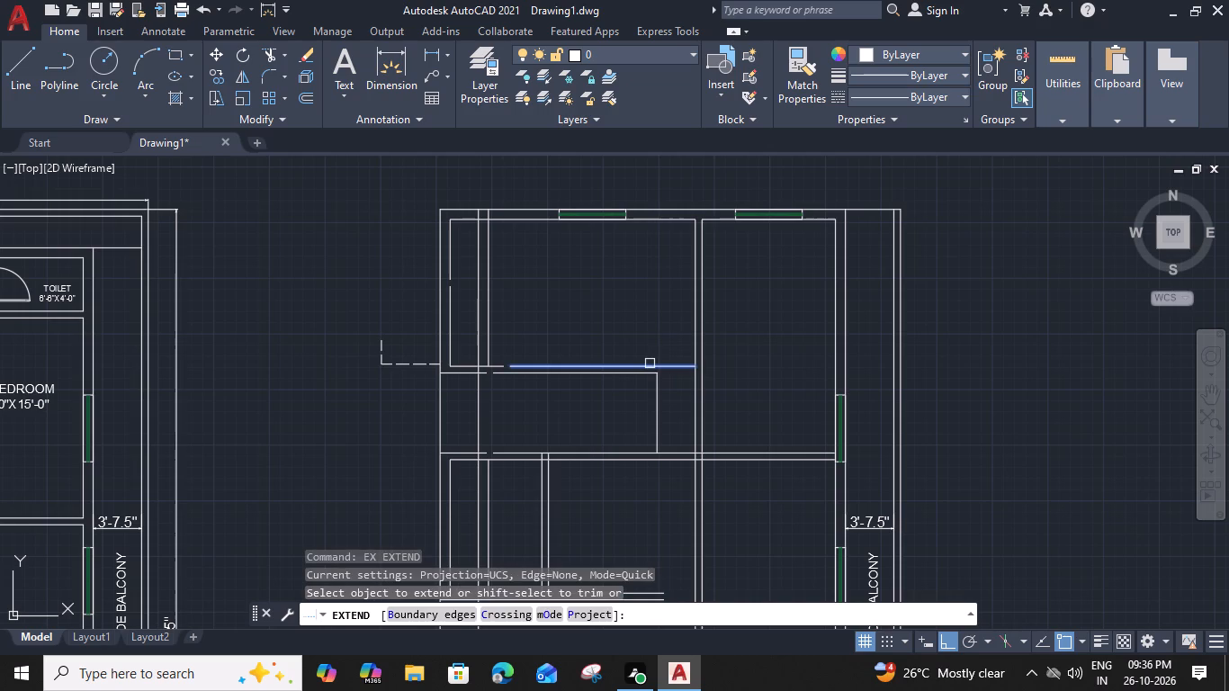
pyautogui.click(650, 363)
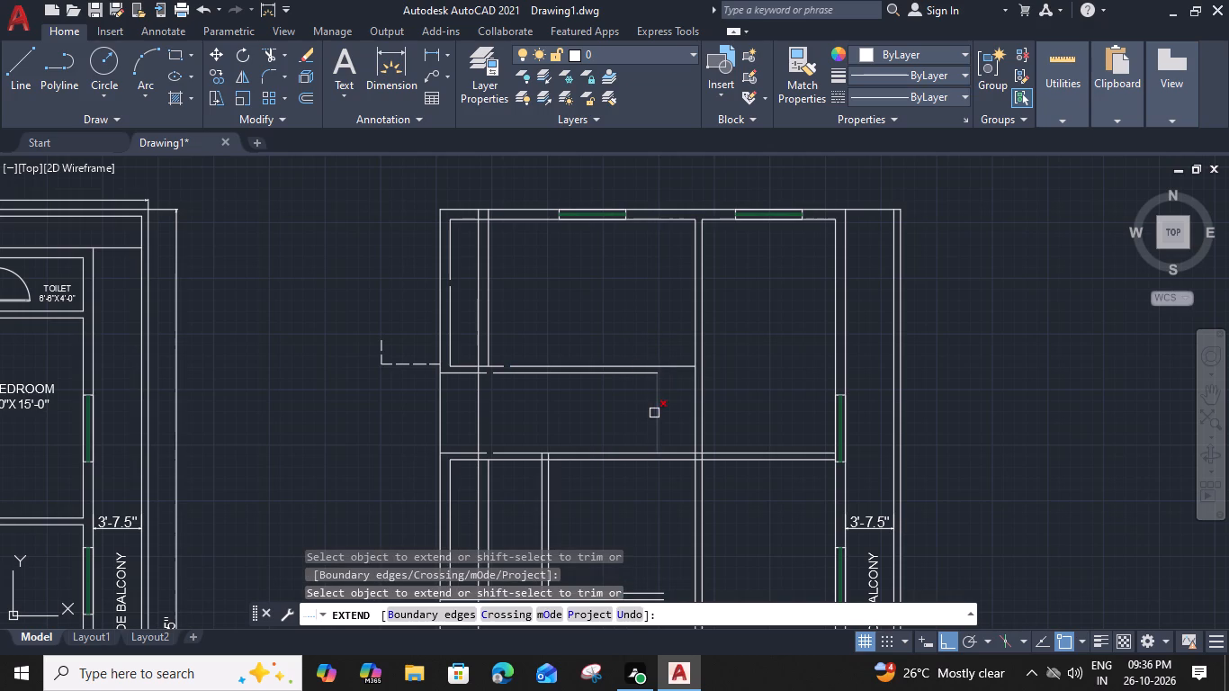
pyautogui.keyDown('shift'); pyautogui.click(654, 413); pyautogui.keyUp('shift')
pyautogui.click(633, 373)
# Extend both lines of the two remaining short cross walls in the middle and south east to the long partition.
pyautogui.moveTo(639, 426); pyautogui.dragTo(632, 368, button='middle')
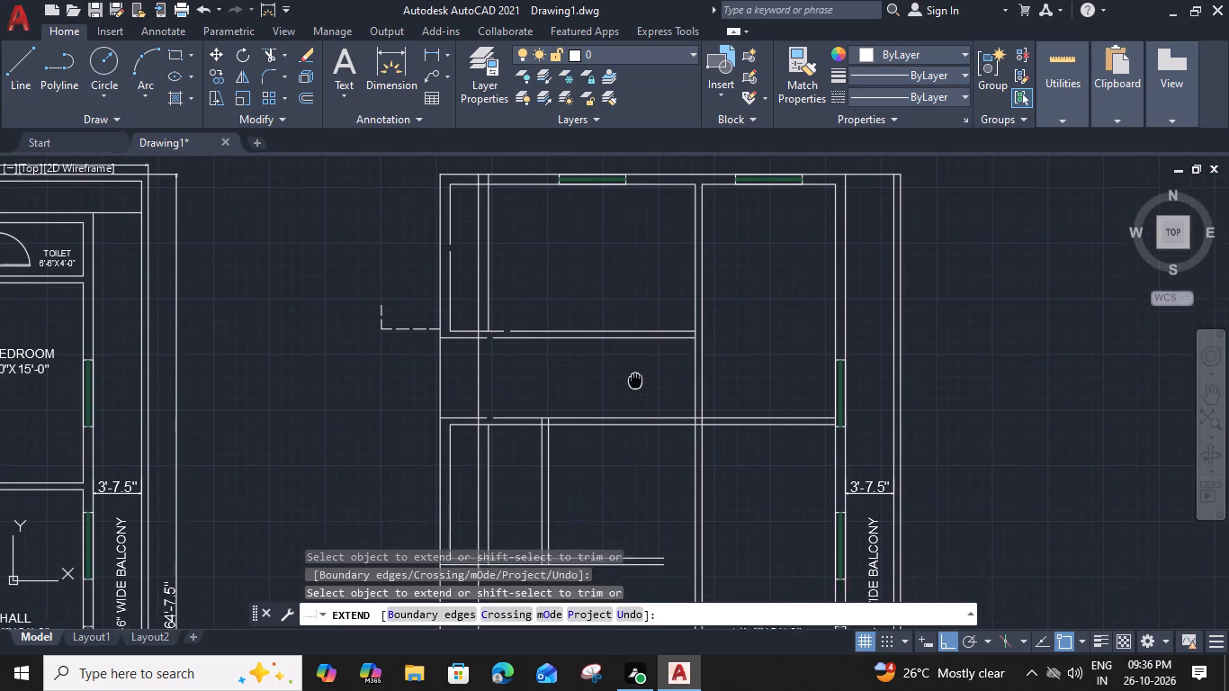
pyautogui.moveTo(632, 368); pyautogui.dragTo(613, 269, button='middle')
pyautogui.scroll(-1, 613, 269)
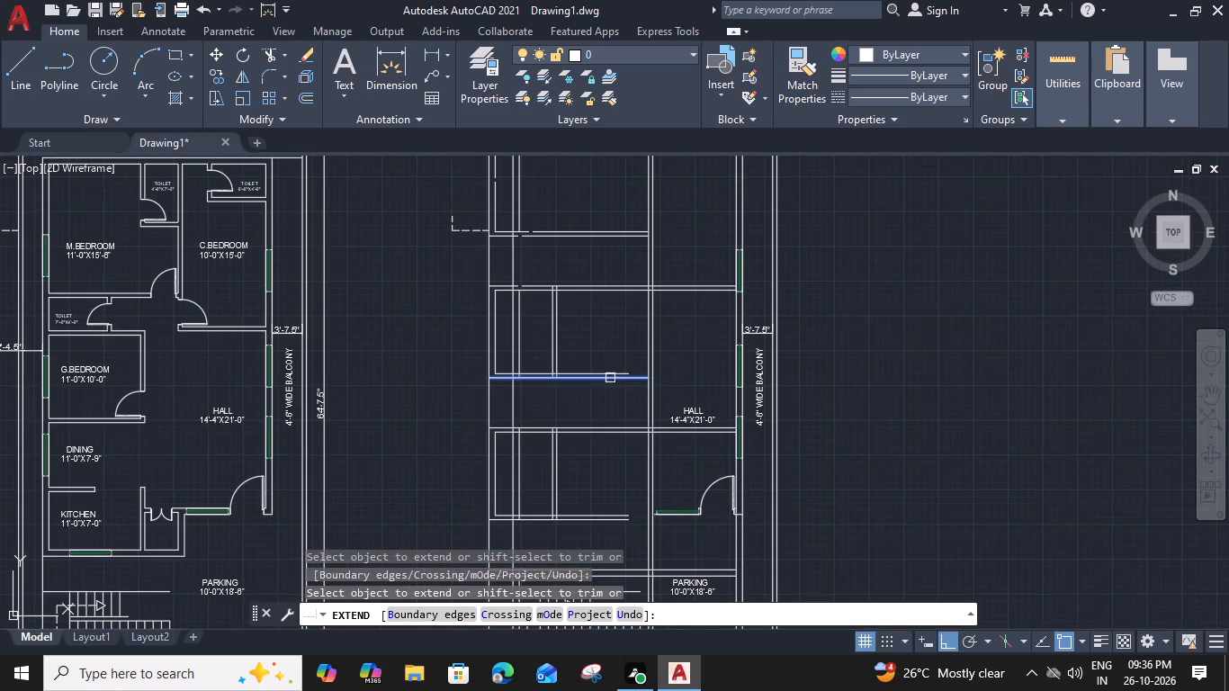
pyautogui.click(603, 394)
pyautogui.click(614, 354)
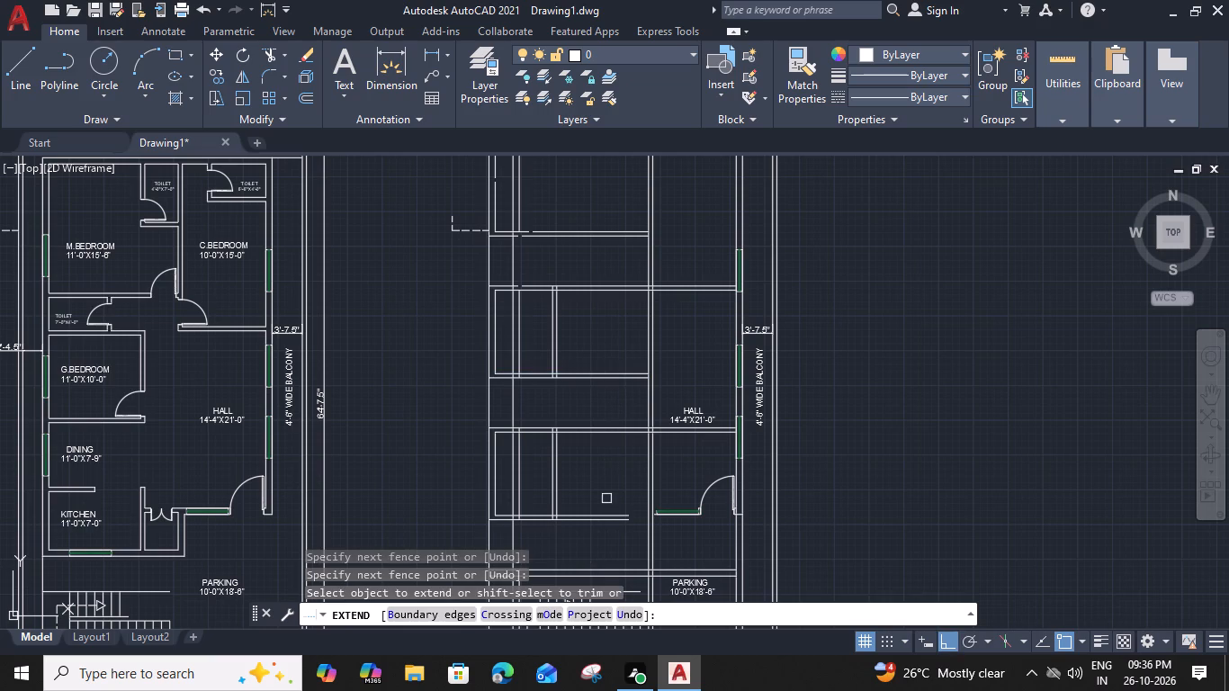
pyautogui.click(598, 545)
pyautogui.click(619, 482)
pyautogui.press('Escape')
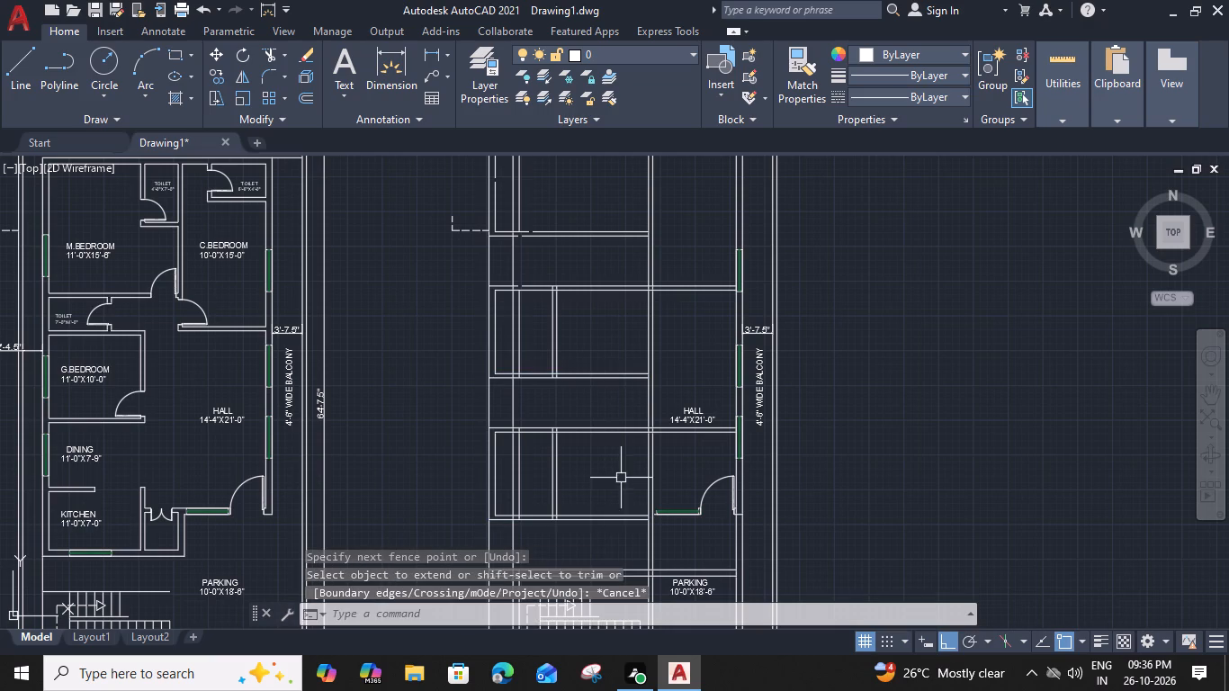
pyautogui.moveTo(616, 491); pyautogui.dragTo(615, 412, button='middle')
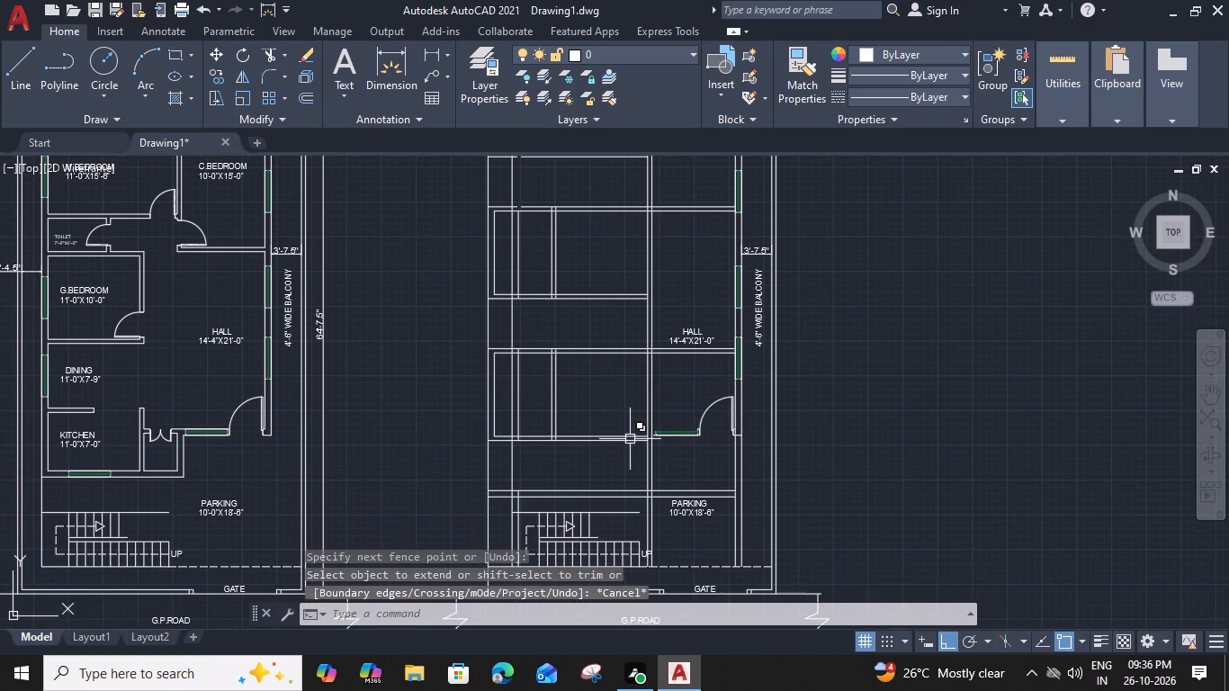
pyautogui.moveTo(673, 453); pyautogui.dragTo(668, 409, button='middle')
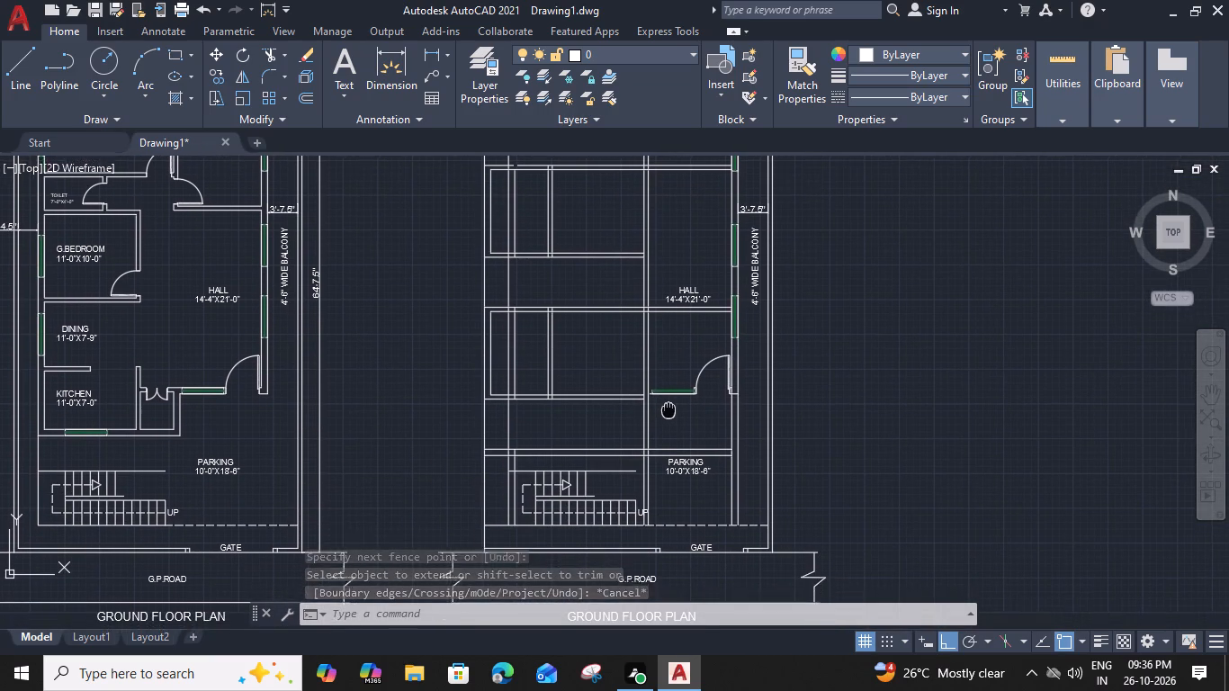
# Extend both lines of the north room's south wall to close the gaps near the west wall.
pyautogui.moveTo(668, 409); pyautogui.dragTo(659, 464, button='middle')
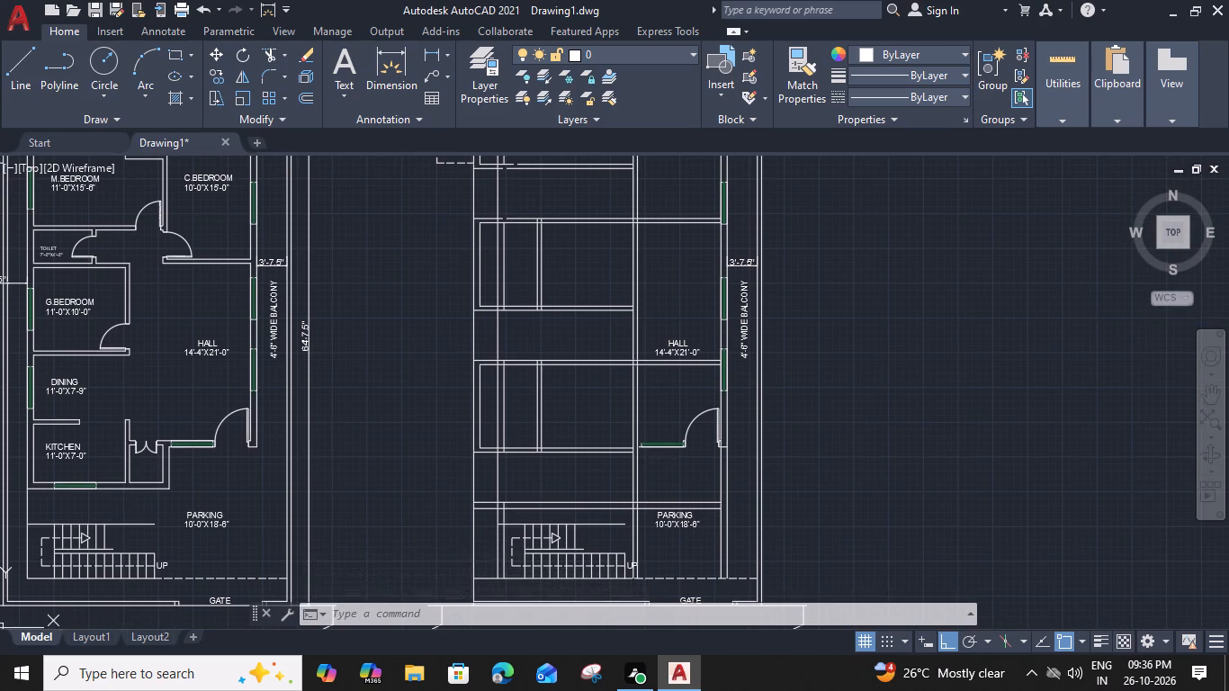
pyautogui.moveTo(511, 324); pyautogui.dragTo(544, 403, button='middle')
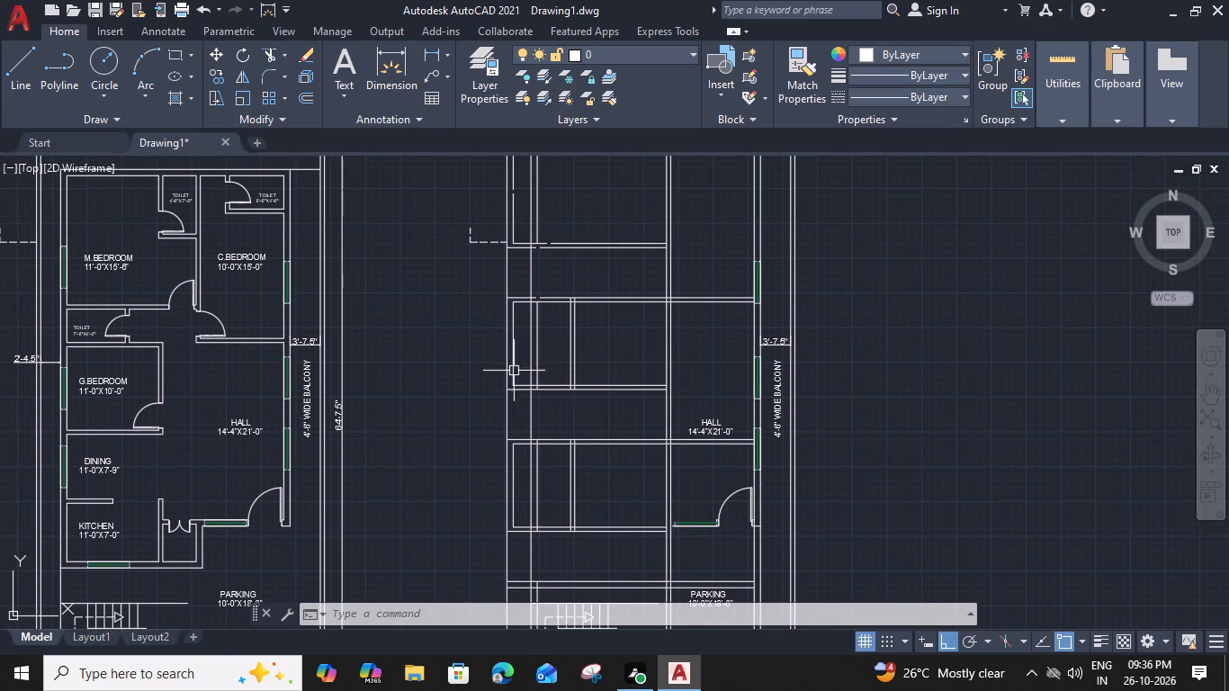
pyautogui.moveTo(507, 302); pyautogui.dragTo(510, 416, button='middle')
pyautogui.scroll(2, 533, 322)
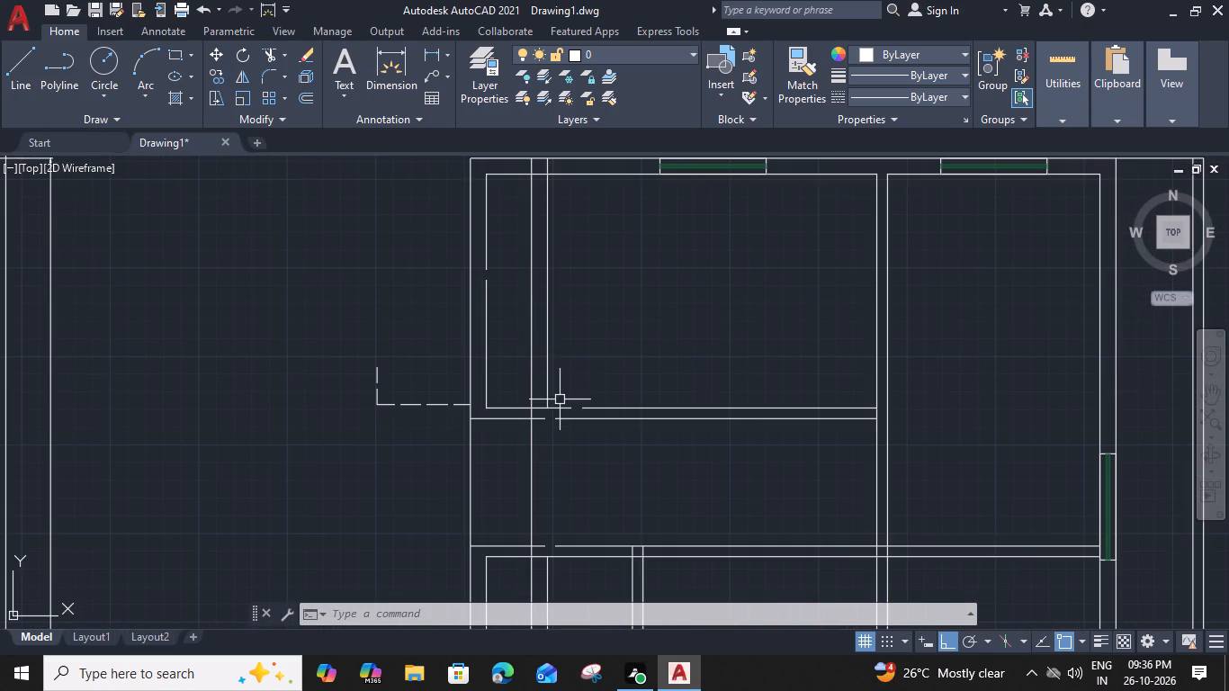
pyautogui.write('EX')
pyautogui.press('space')
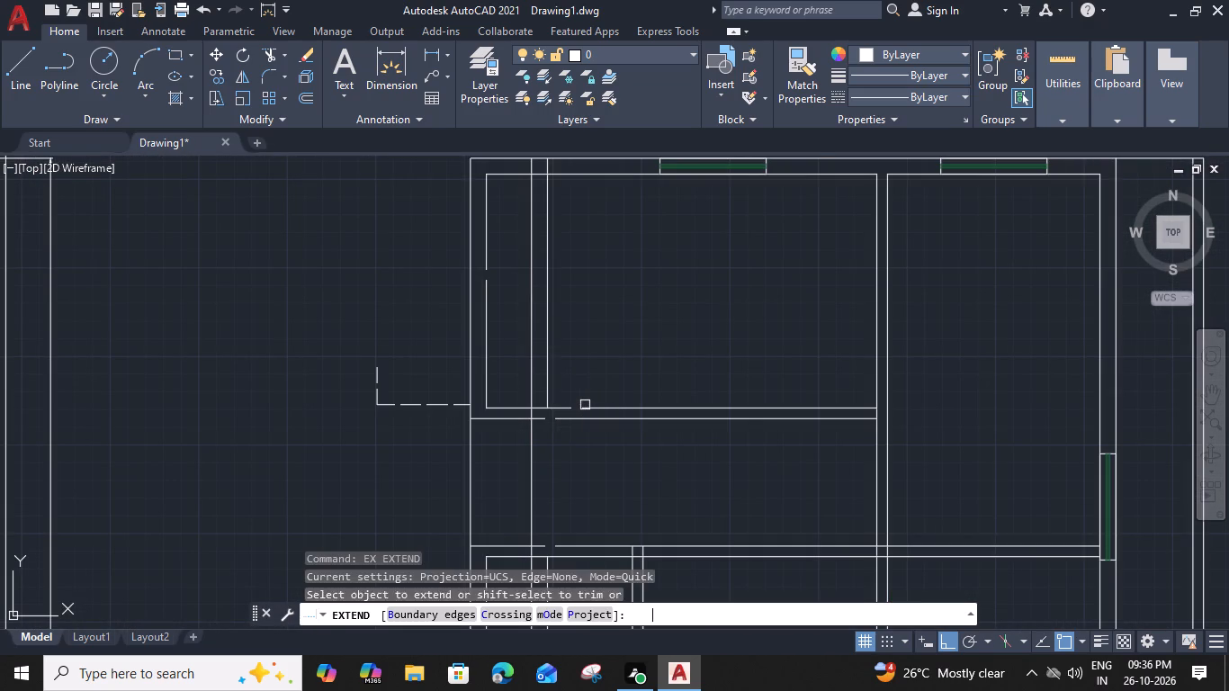
pyautogui.scroll(2, 555, 408)
pyautogui.keyDown('shift'); pyautogui.click(554, 408); pyautogui.keyUp('shift')
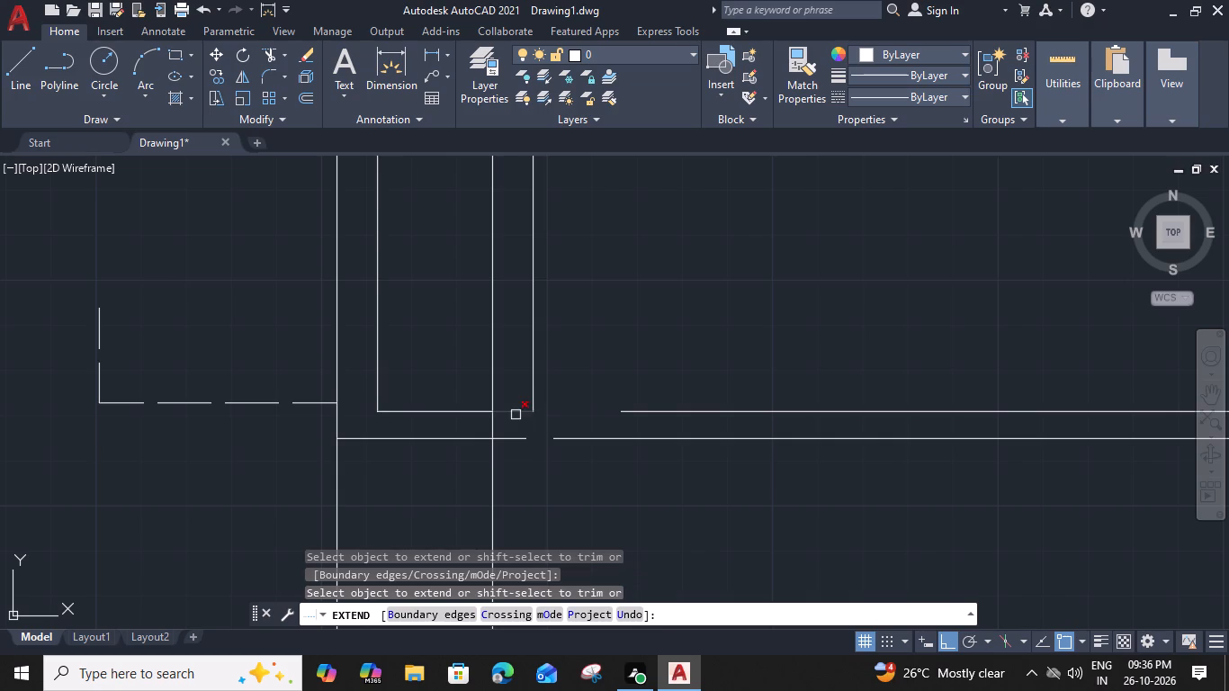
pyautogui.keyDown('shift'); pyautogui.click(514, 414); pyautogui.keyUp('shift')
pyautogui.click(659, 412)
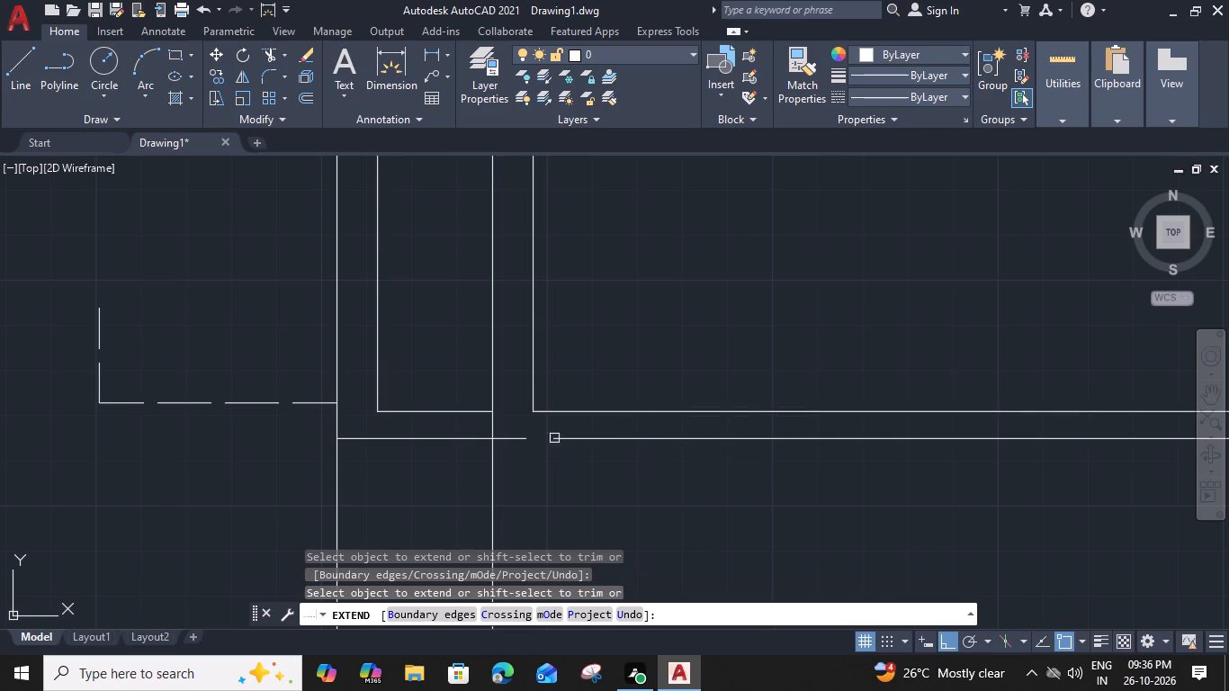
pyautogui.keyDown('shift'); pyautogui.click(515, 441); pyautogui.keyUp('shift')
pyautogui.click(577, 441)
pyautogui.scroll(-2, 447, 426)
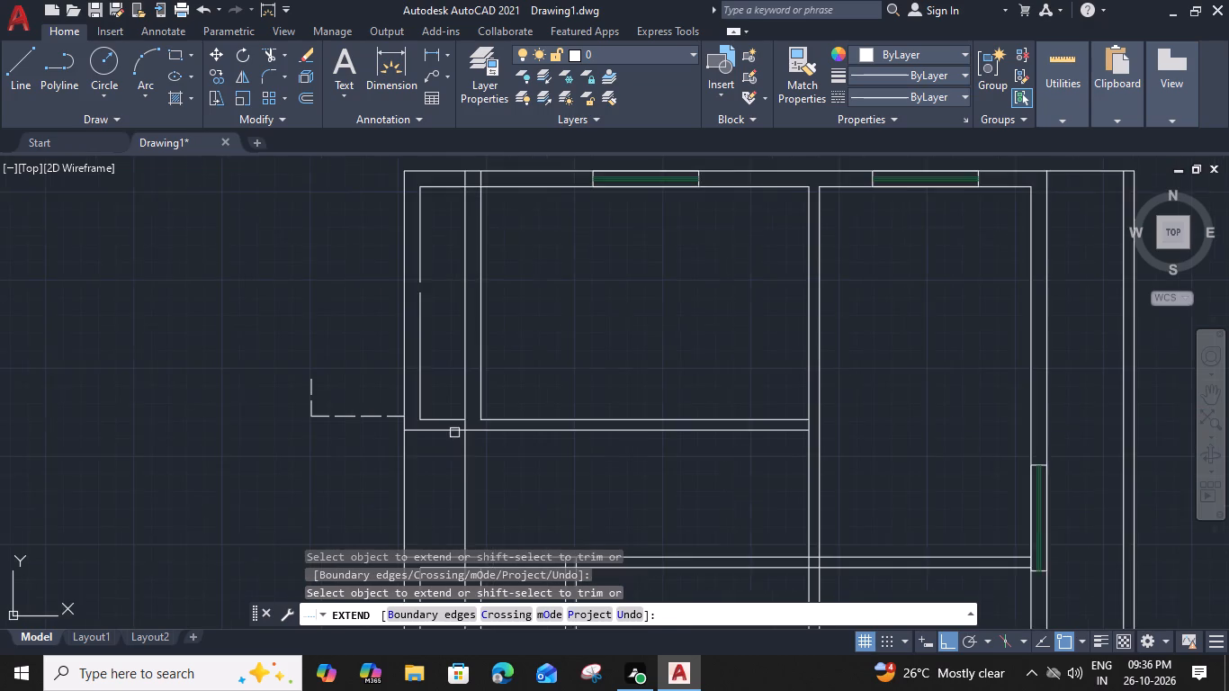
# Extend the north line of the cross wall south of the passage to close its gap near the west wall.
pyautogui.moveTo(526, 497); pyautogui.dragTo(535, 355, button='middle')
pyautogui.scroll(2, 495, 424)
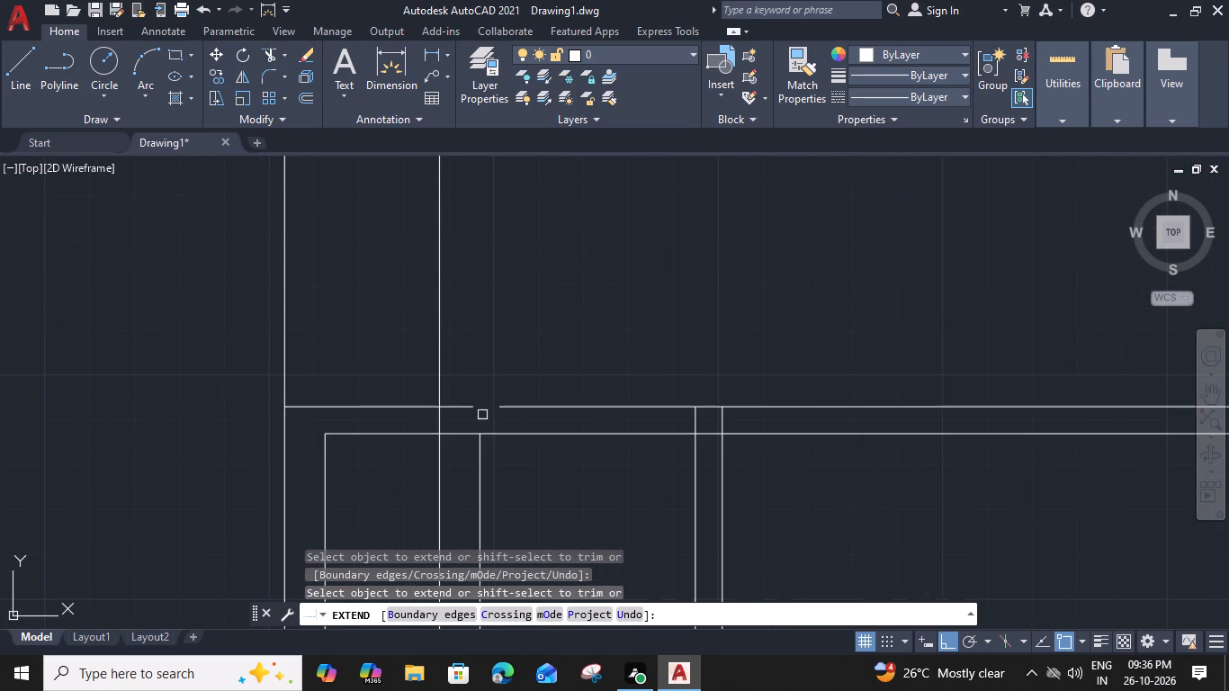
pyautogui.keyDown('shift'); pyautogui.click(460, 405); pyautogui.keyUp('shift')
pyautogui.click(521, 409)
pyautogui.scroll(-2, 518, 440)
pyautogui.press('Escape')
# Offset the inner line of the north room's south wall 6' north into the room.
pyautogui.moveTo(543, 314); pyautogui.dragTo(523, 420, button='middle')
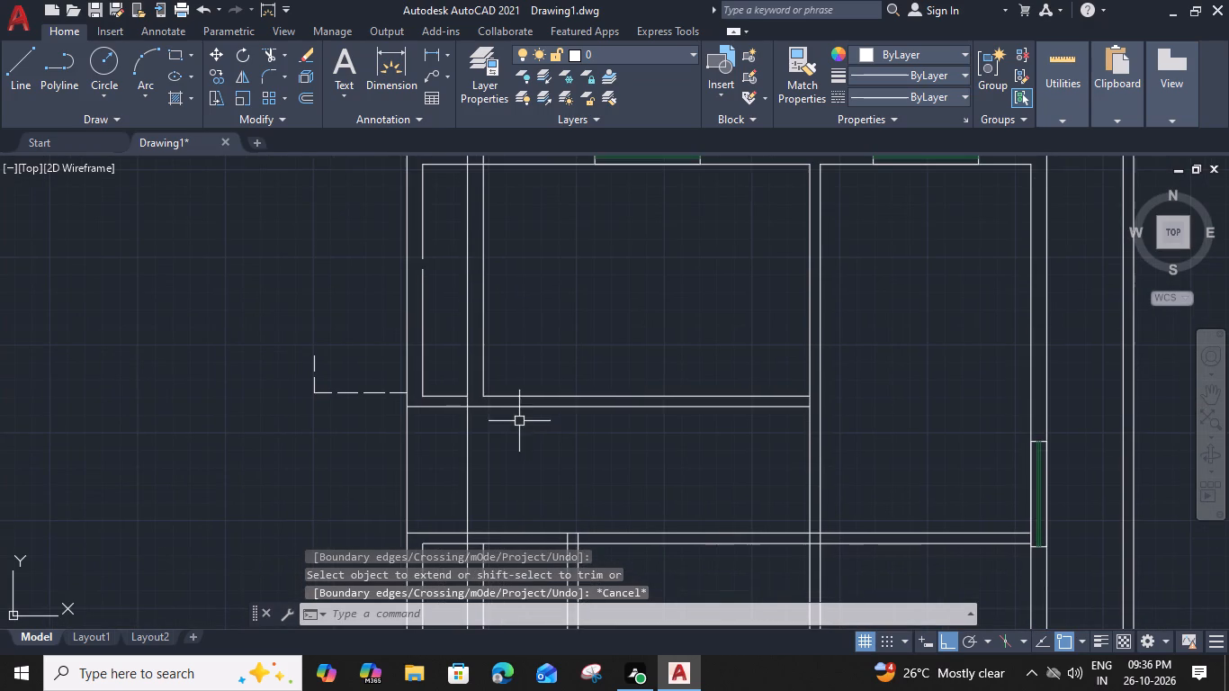
pyautogui.scroll(1, 497, 390)
pyautogui.click(502, 402)
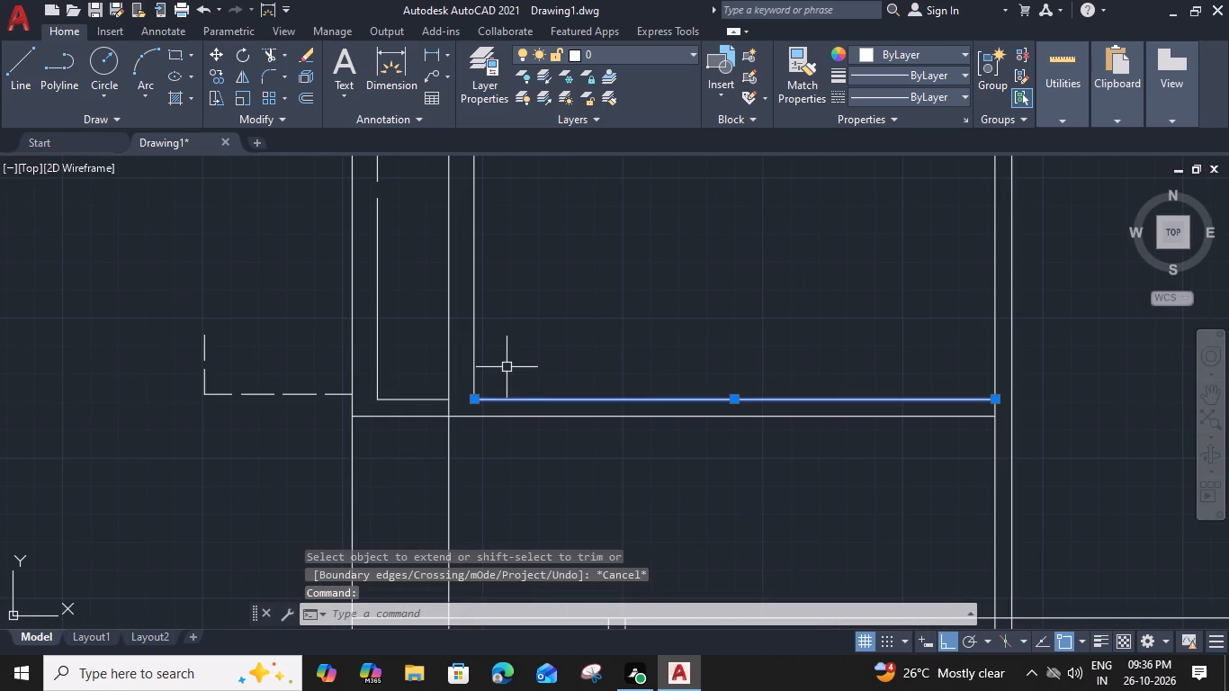
pyautogui.write('O')
pyautogui.press('space')
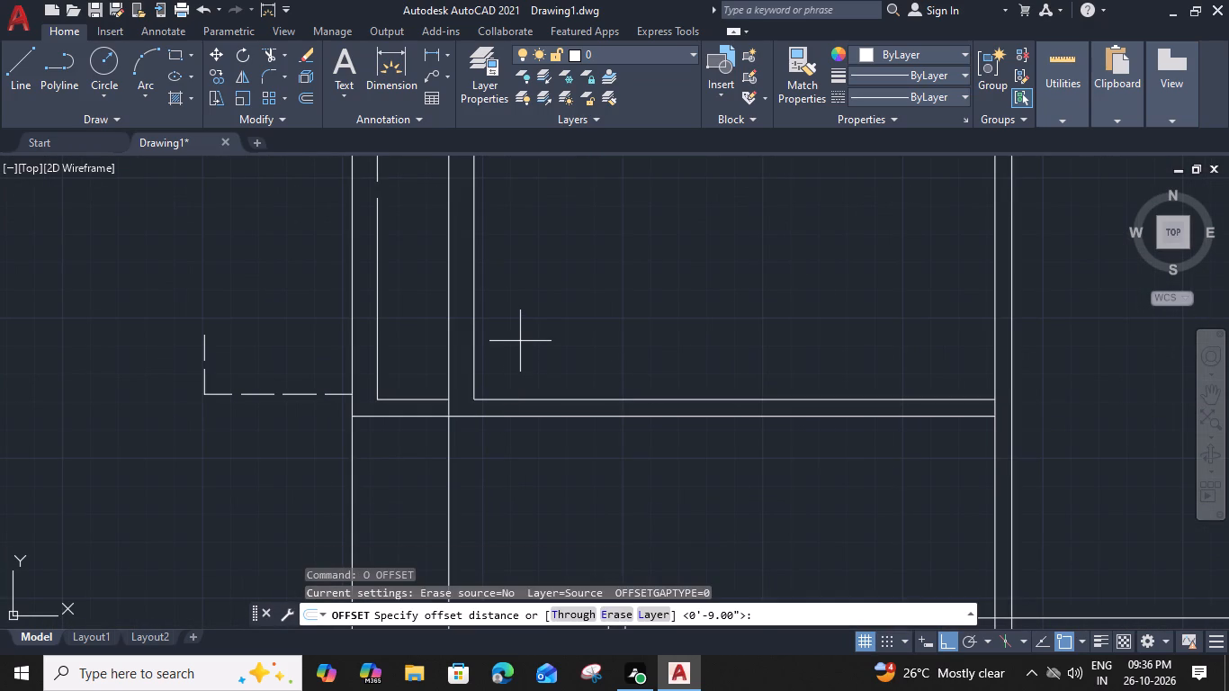
pyautogui.write("6'")
pyautogui.press('space')
pyautogui.moveTo(561, 276); pyautogui.dragTo(543, 379, button='middle')
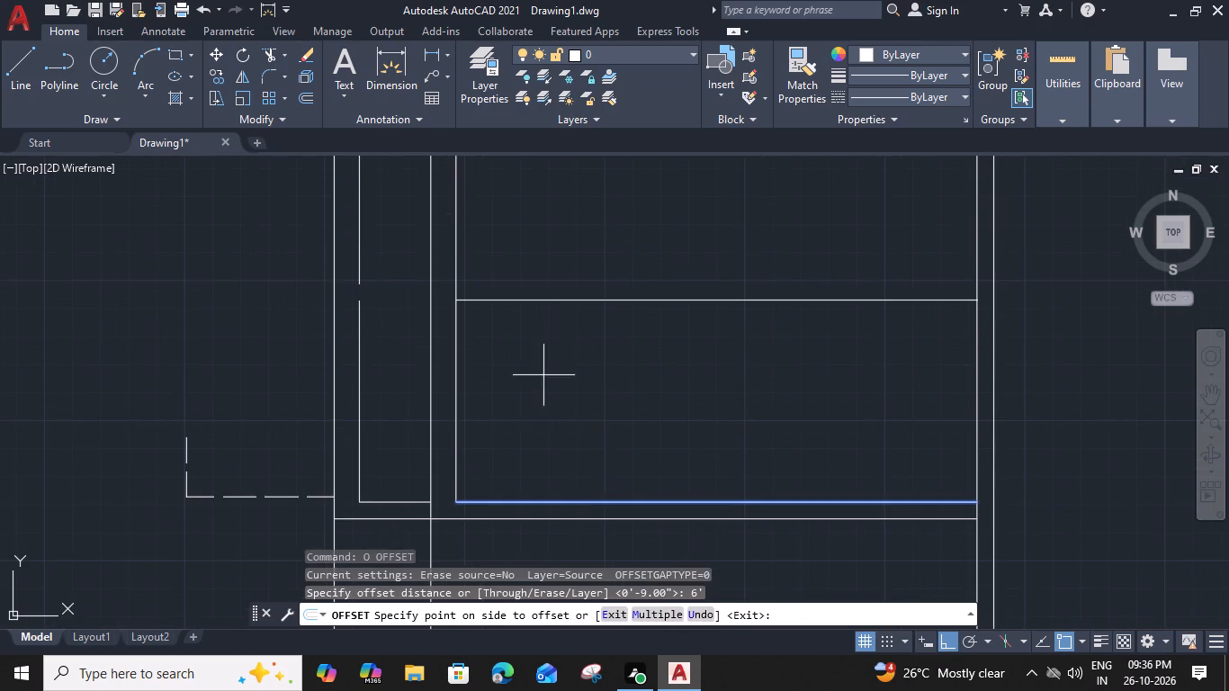
pyautogui.click(551, 335)
pyautogui.press('Escape')
# Offset the new horizontal line in the north room 6" north to form a wall.
pyautogui.click(561, 301)
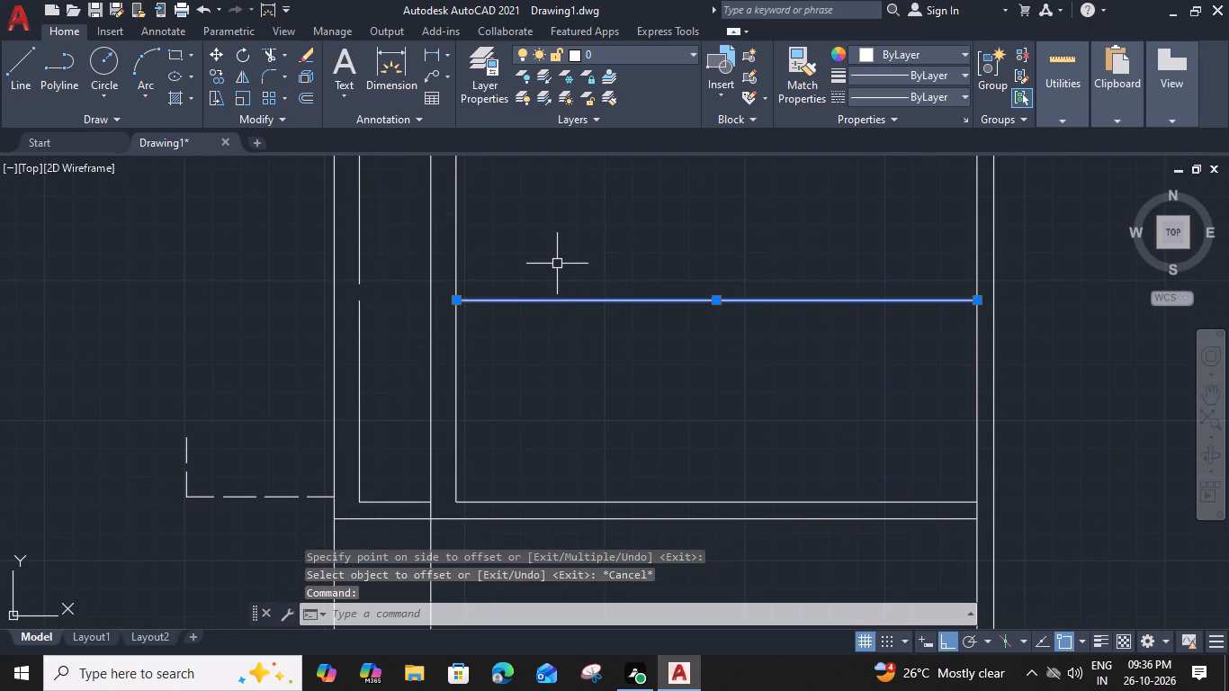
pyautogui.write('O 6')
pyautogui.hotkey('shift', '"')
pyautogui.press('Return')
pyautogui.click(558, 250)
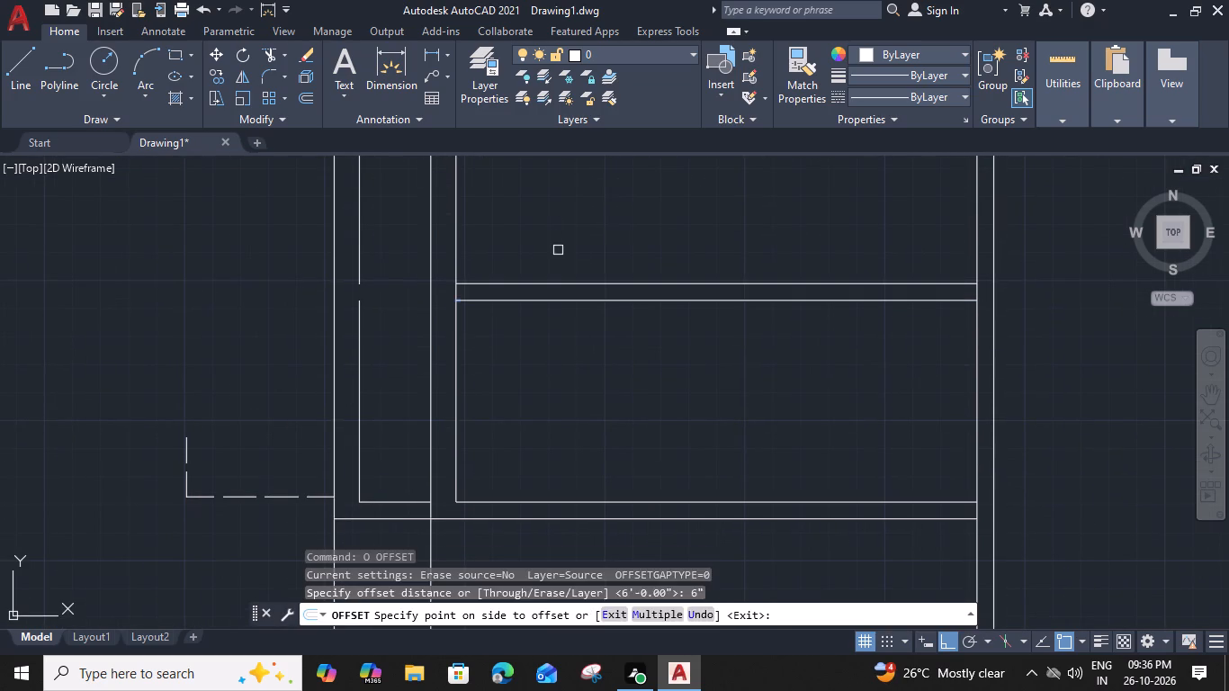
pyautogui.press('Escape')
# Offset the north room's inner west wall line 4' east.
pyautogui.click(459, 366)
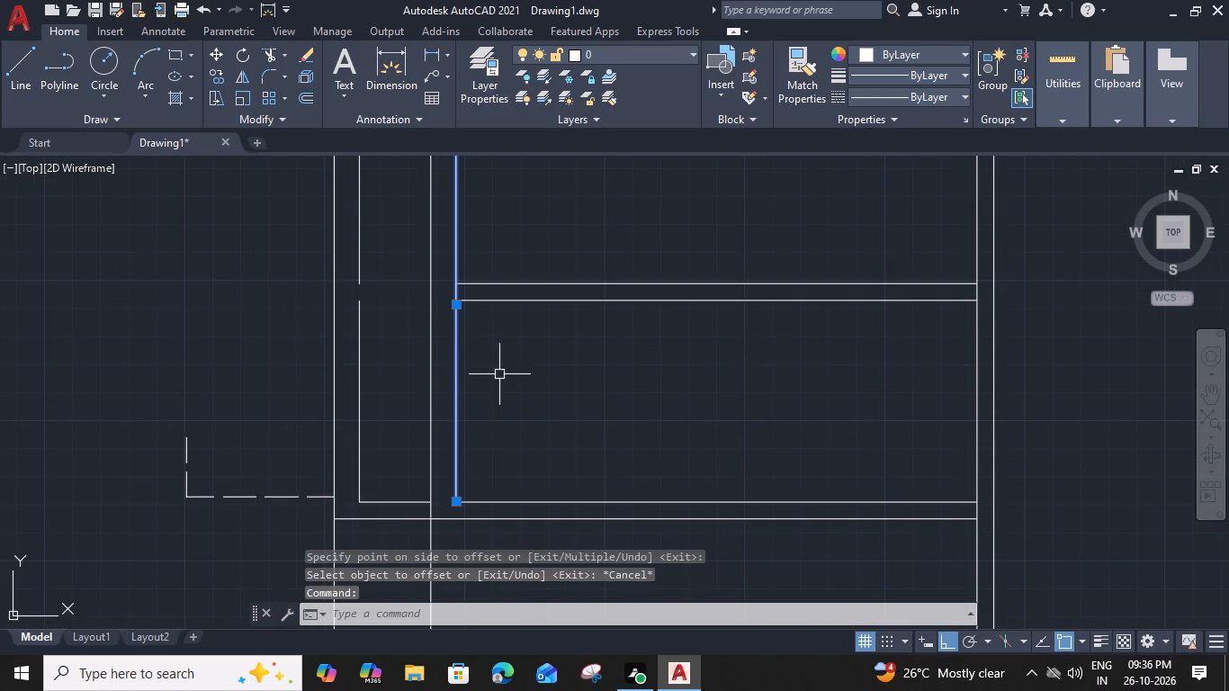
pyautogui.write('O')
pyautogui.press('space')
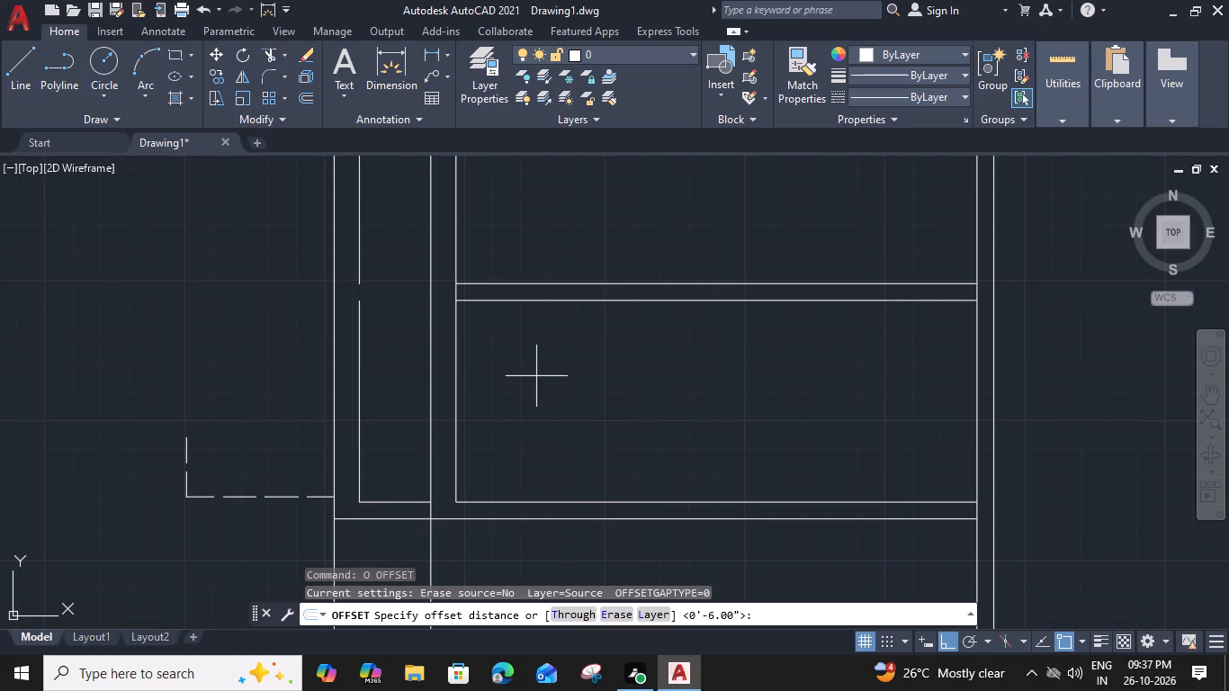
pyautogui.write("4'")
pyautogui.press('space')
pyautogui.click(573, 381)
pyautogui.press('Escape')
# Offset the new vertical line in the north room 6" east to form a wall.
pyautogui.click(588, 382)
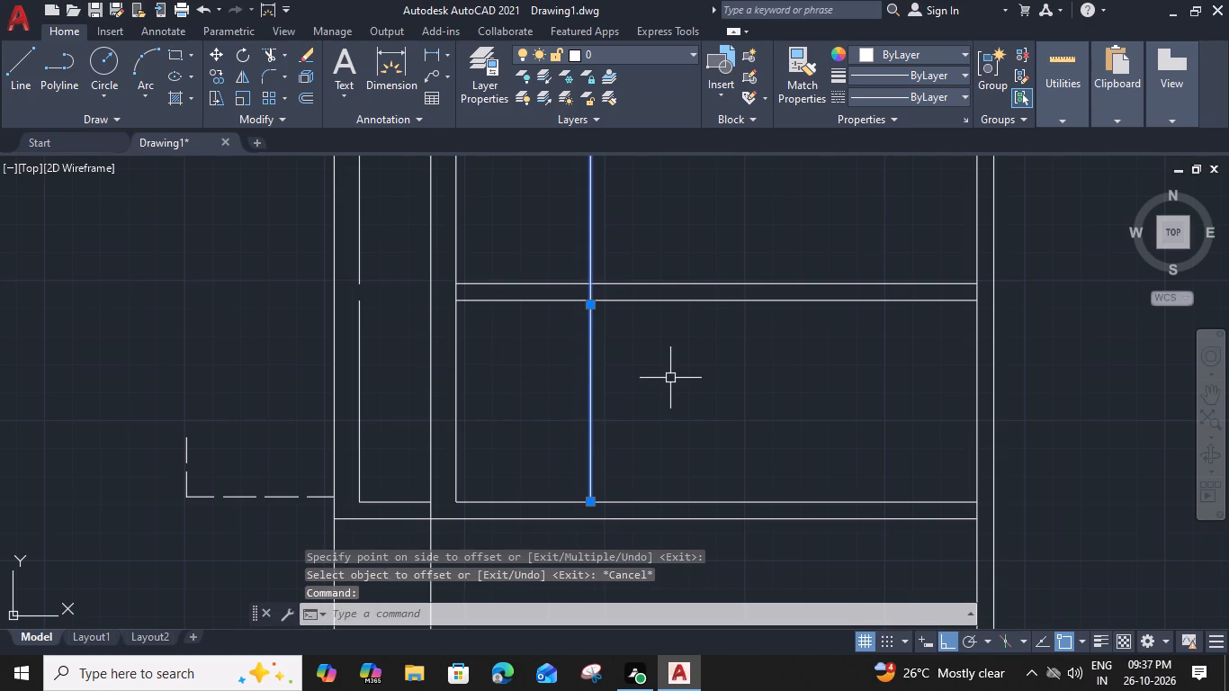
pyautogui.write('O')
pyautogui.press('space')
pyautogui.write('6"')
pyautogui.press('Return')
pyautogui.click(671, 379)
pyautogui.press('Escape')
# Trim the new wall lines beyond their northeast corner so they enclose a 4' by 6' room in the southwest corner.
pyautogui.write('TR')
pyautogui.press('space')
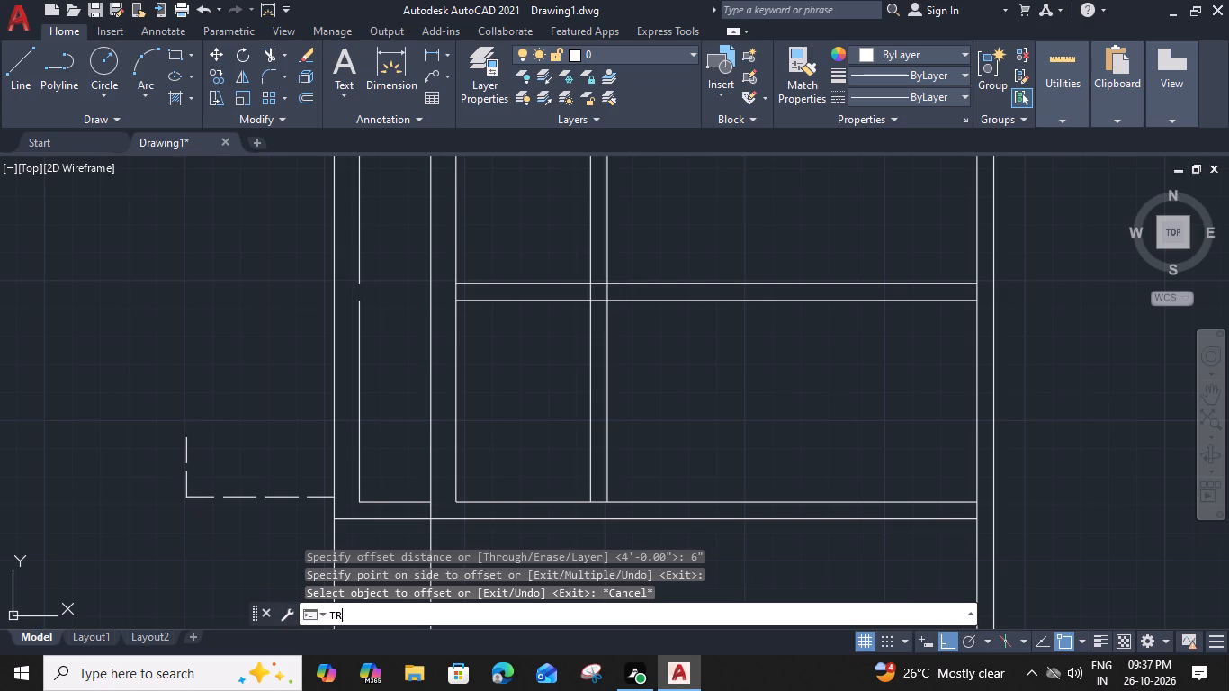
pyautogui.click(684, 263)
pyautogui.click(673, 333)
pyautogui.click(568, 204)
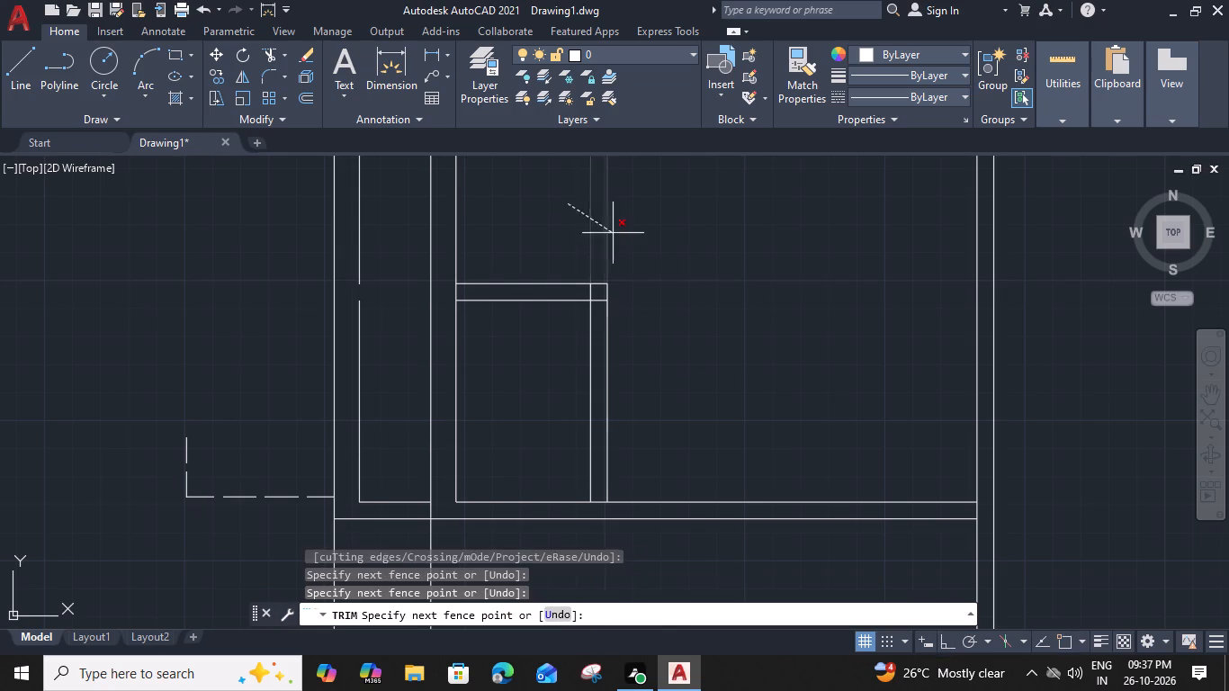
pyautogui.click(613, 233)
pyautogui.moveTo(629, 249); pyautogui.dragTo(628, 279, button='middle')
pyautogui.click(601, 328)
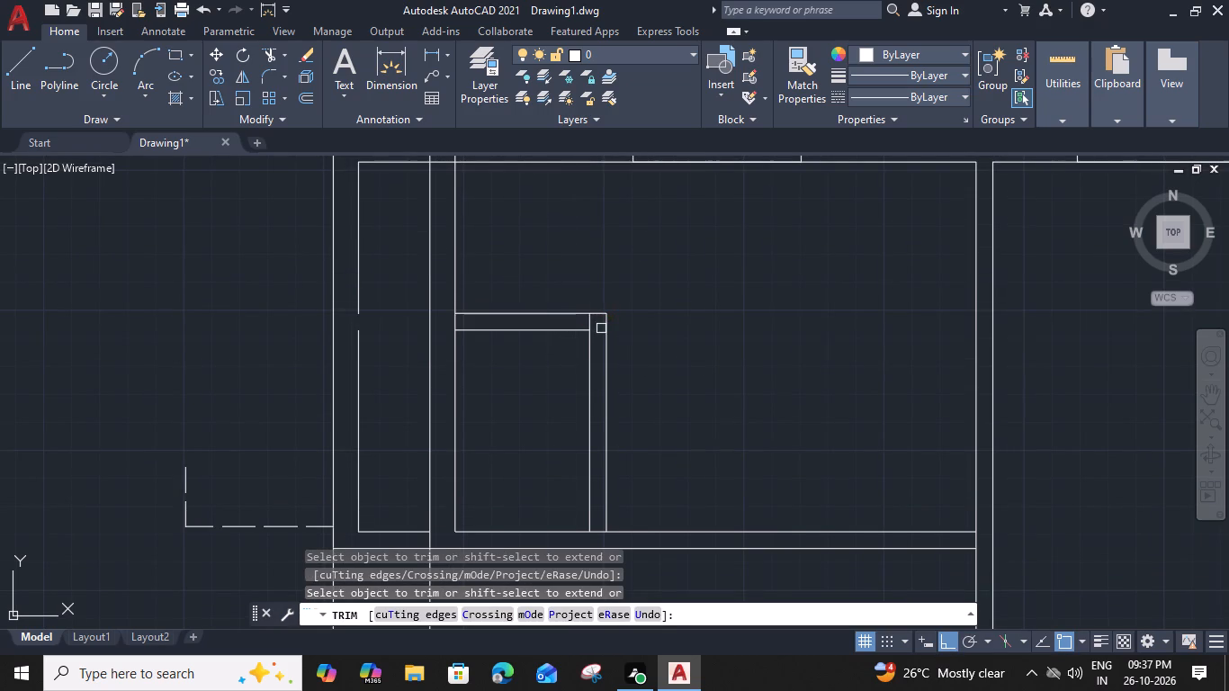
pyautogui.click(591, 324)
# Trim the overlapping lines where the north room's west wall meets the north wall to form a clean corner.
pyautogui.scroll(-1, 525, 282)
pyautogui.moveTo(517, 269); pyautogui.dragTo(524, 334, button='middle')
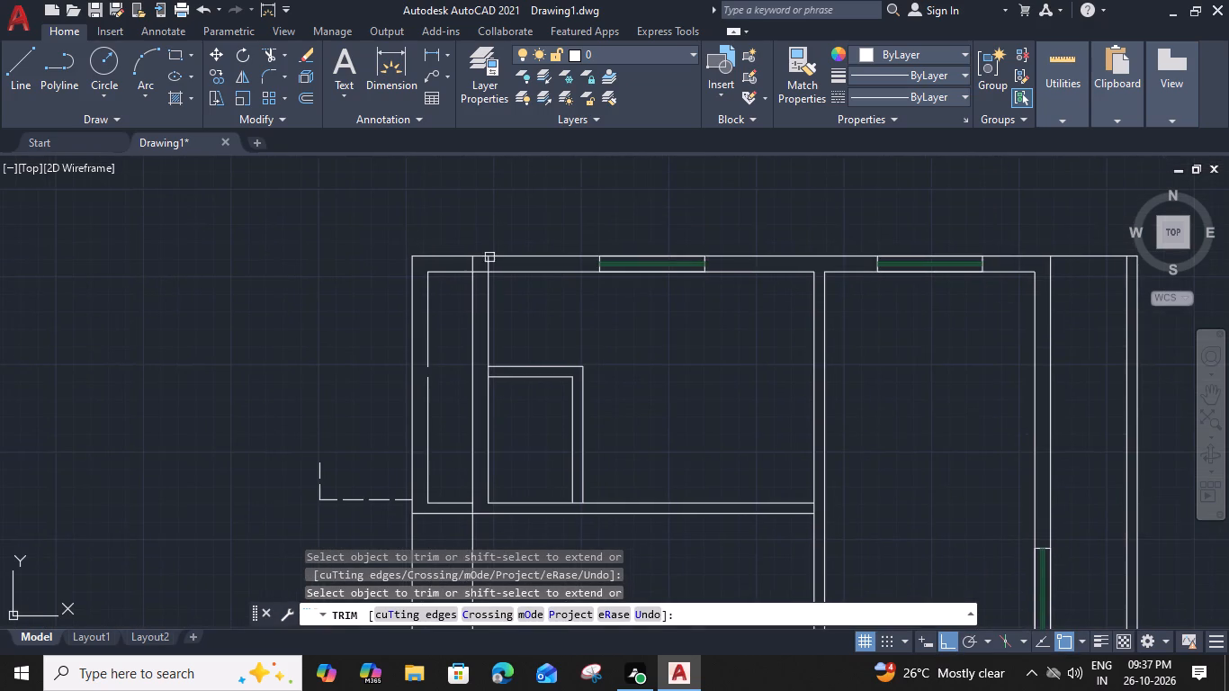
pyautogui.scroll(2, 490, 269)
pyautogui.click(486, 255)
pyautogui.click(474, 275)
# Trim away the outer western wall lines beyond the new west wall, from the north wall down to the passage's south wall.
pyautogui.scroll(-2, 474, 275)
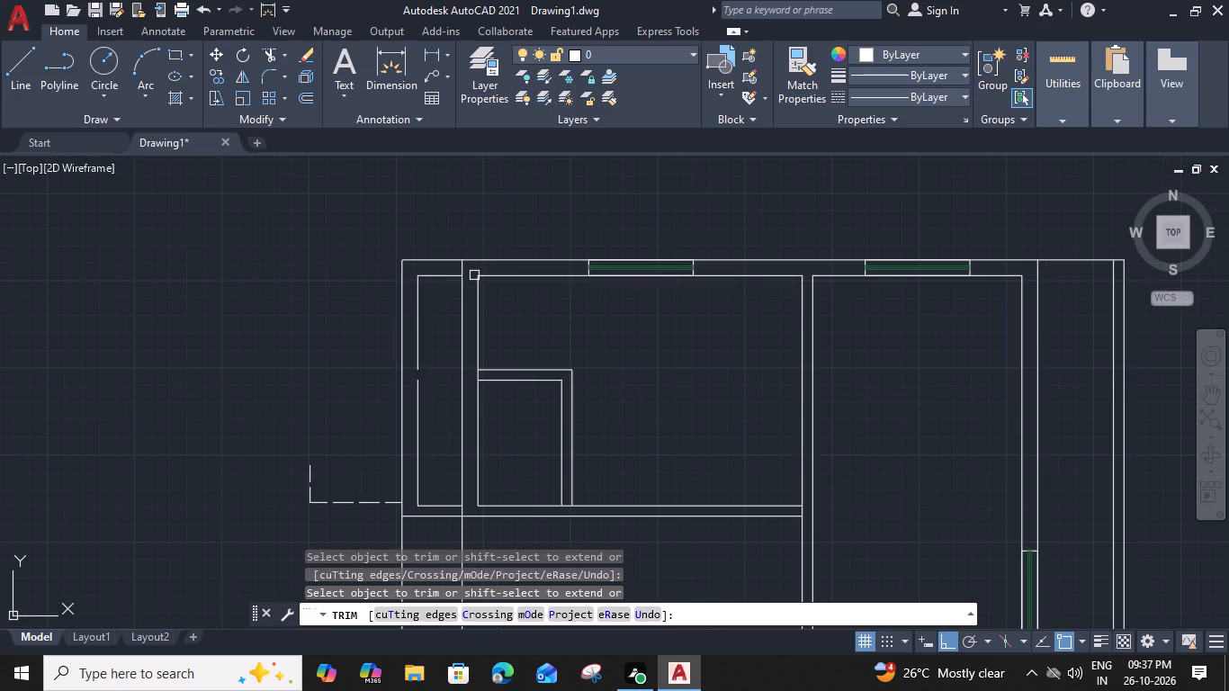
pyautogui.click(448, 242)
pyautogui.click(388, 310)
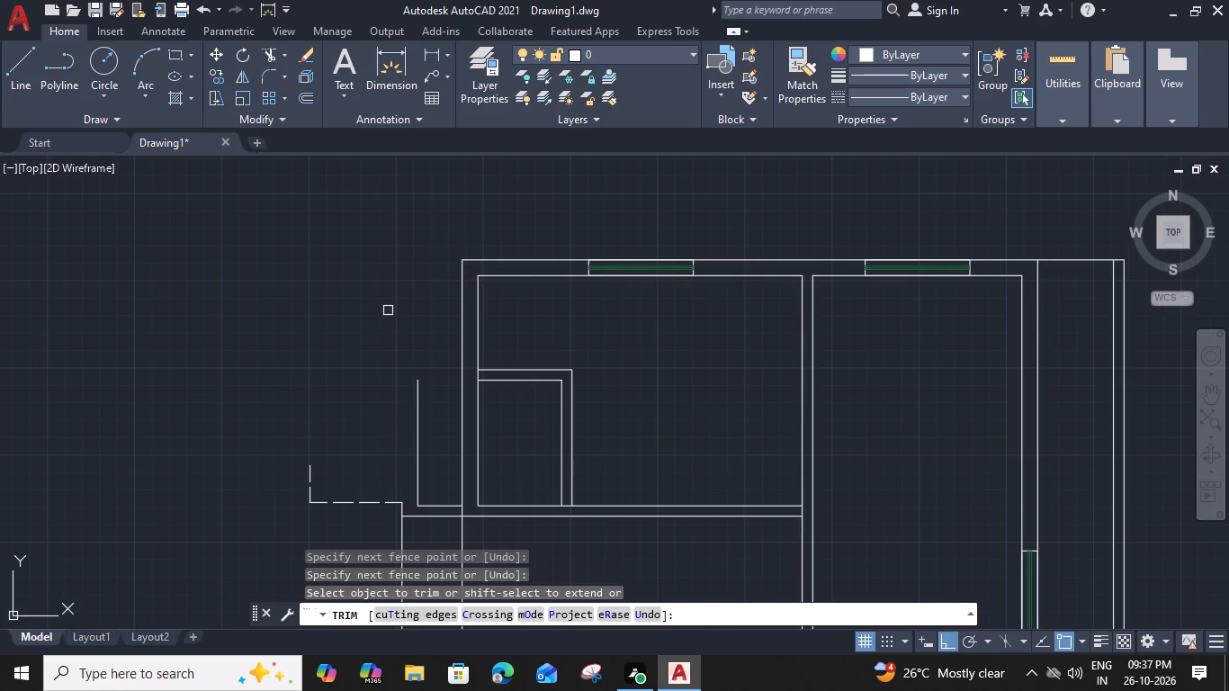
pyautogui.moveTo(435, 412); pyautogui.dragTo(441, 298, button='middle')
pyautogui.click(444, 354)
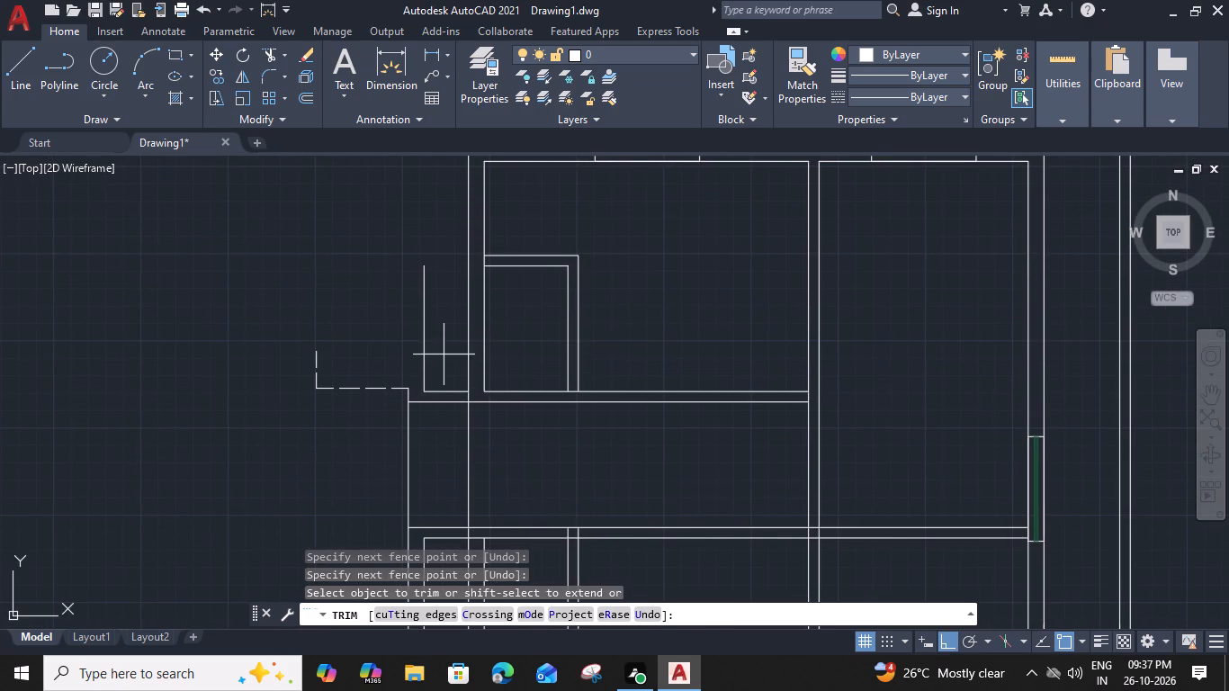
pyautogui.click(398, 458)
pyautogui.click(420, 354)
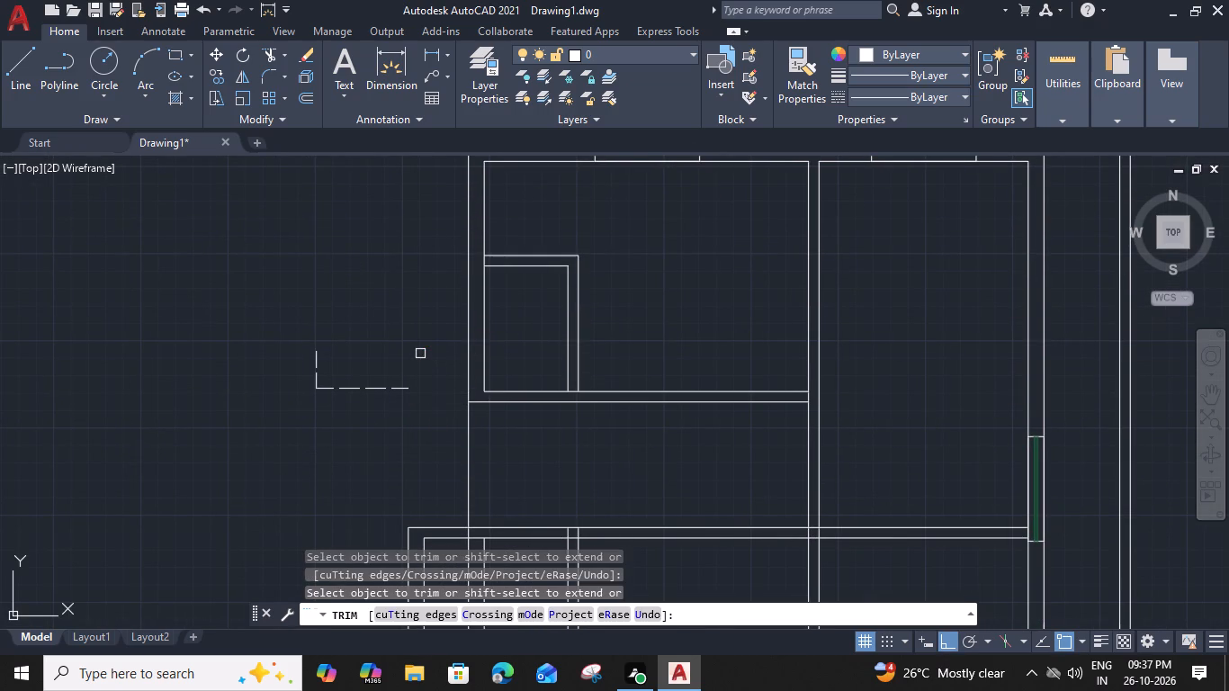
# Trim the line segments across the small room's wall junctions with the west and south walls.
pyautogui.scroll(1, 467, 256)
pyautogui.click(493, 263)
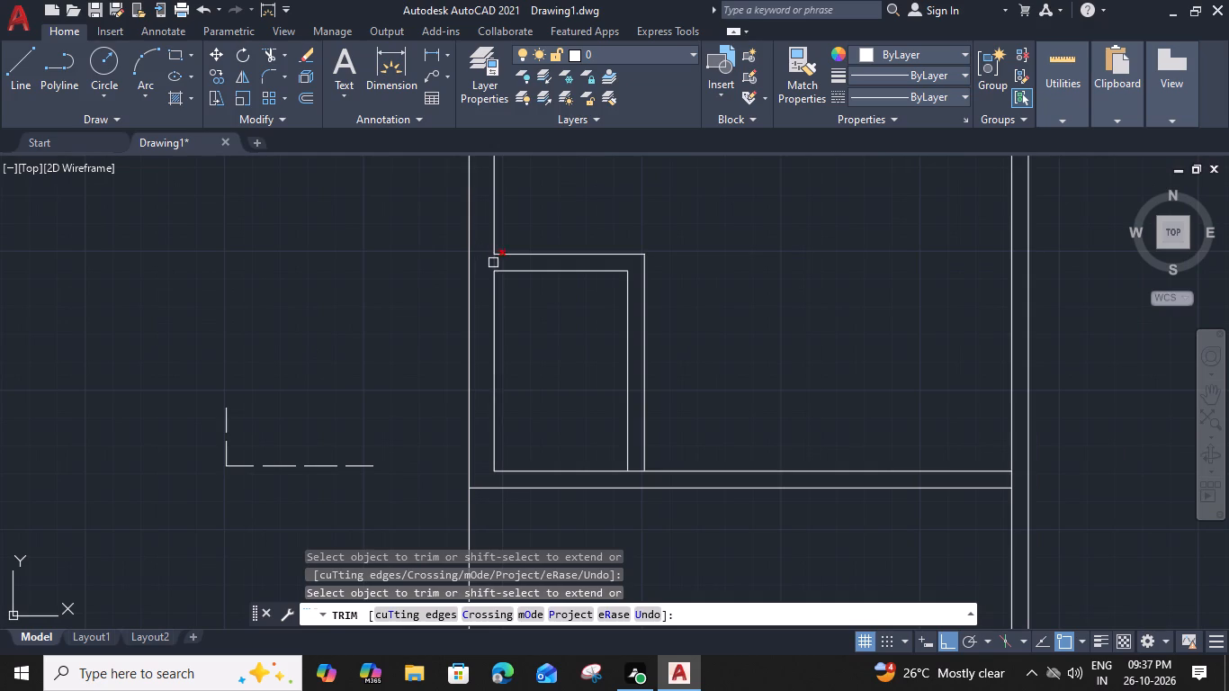
pyautogui.click(634, 468)
# Trim the partition and west wall line segments lying within the thickness of the passage's south wall.
pyautogui.scroll(-1, 634, 468)
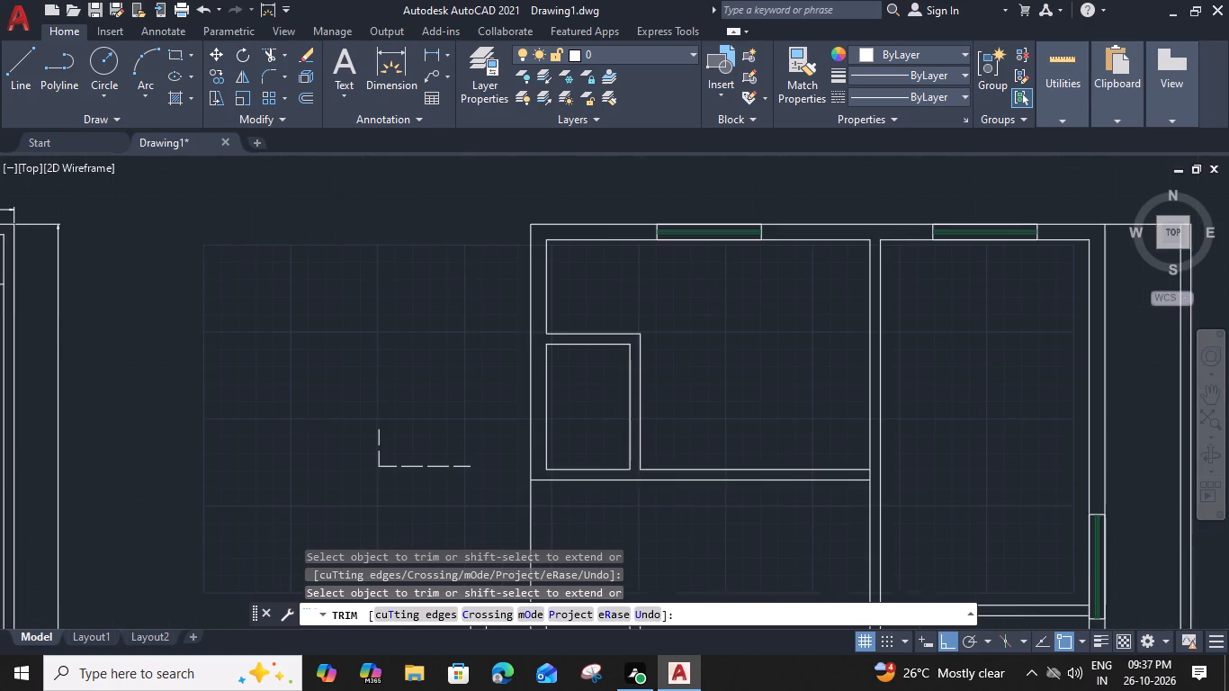
pyautogui.moveTo(685, 522); pyautogui.dragTo(668, 308, button='middle')
pyautogui.scroll(1, 619, 393)
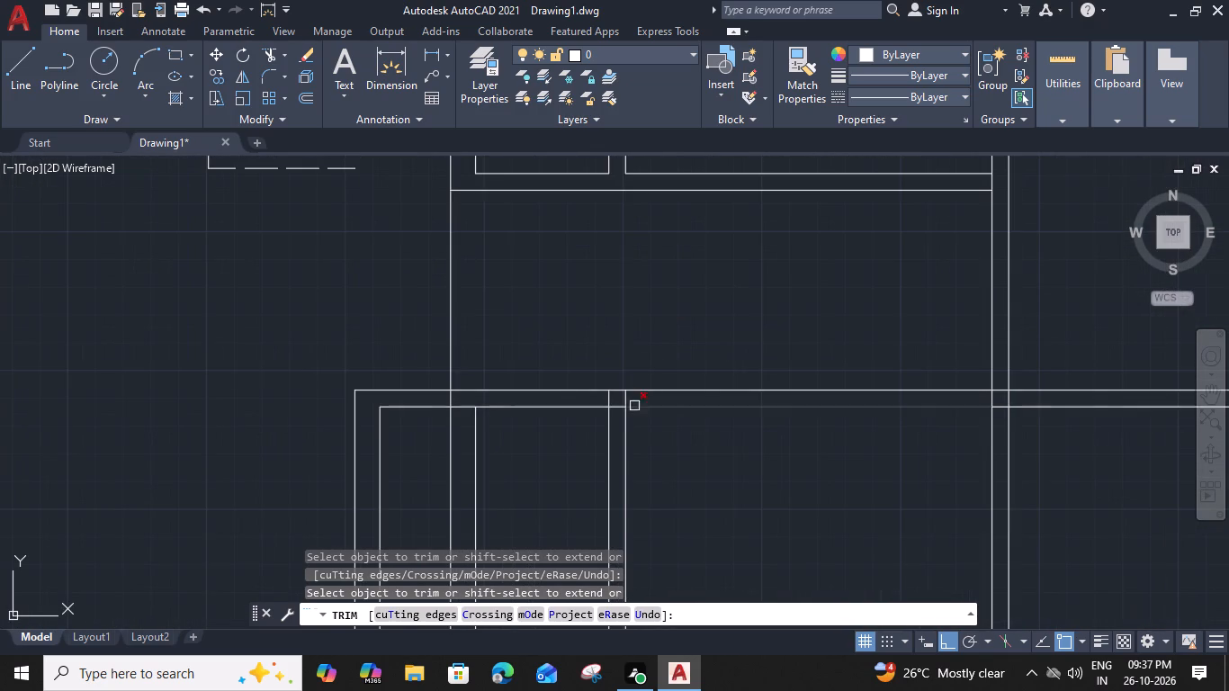
pyautogui.click(637, 397)
pyautogui.click(603, 399)
pyautogui.scroll(-1, 603, 399)
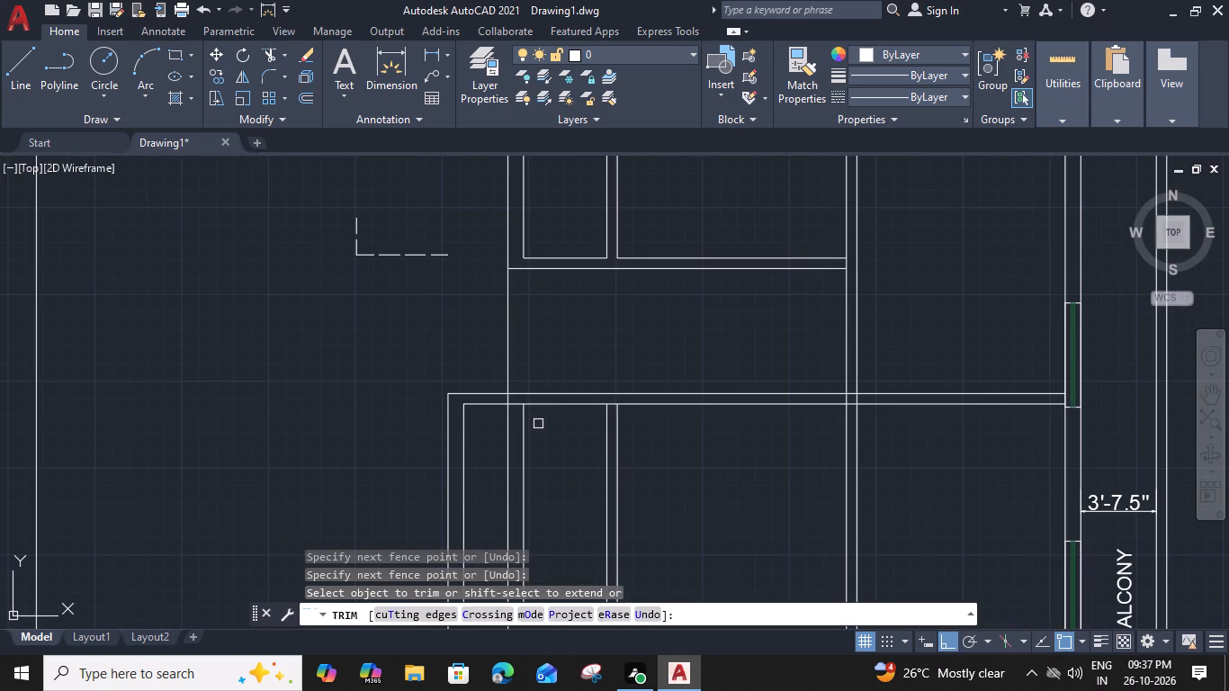
pyautogui.moveTo(501, 419); pyautogui.dragTo(502, 358, button='middle')
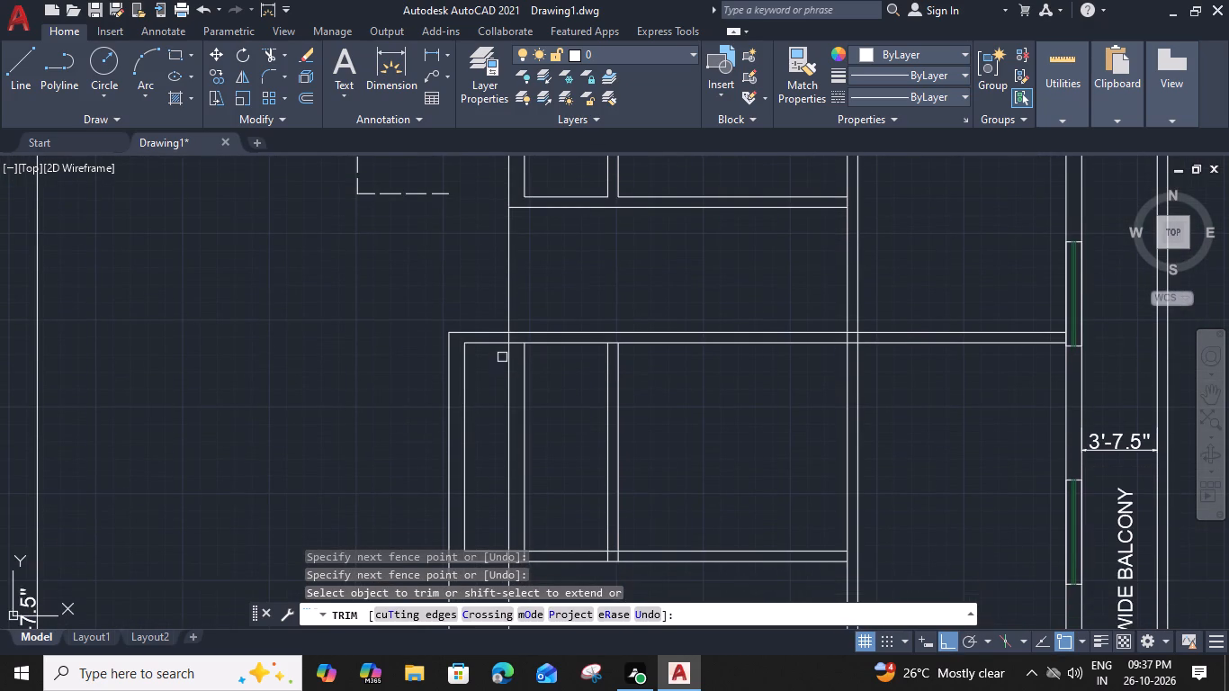
pyautogui.scroll(2, 500, 328)
pyautogui.click(518, 350)
# Trim the outer western wall lines projecting beyond the new west wall at the room south of the passage.
pyautogui.scroll(-2, 518, 350)
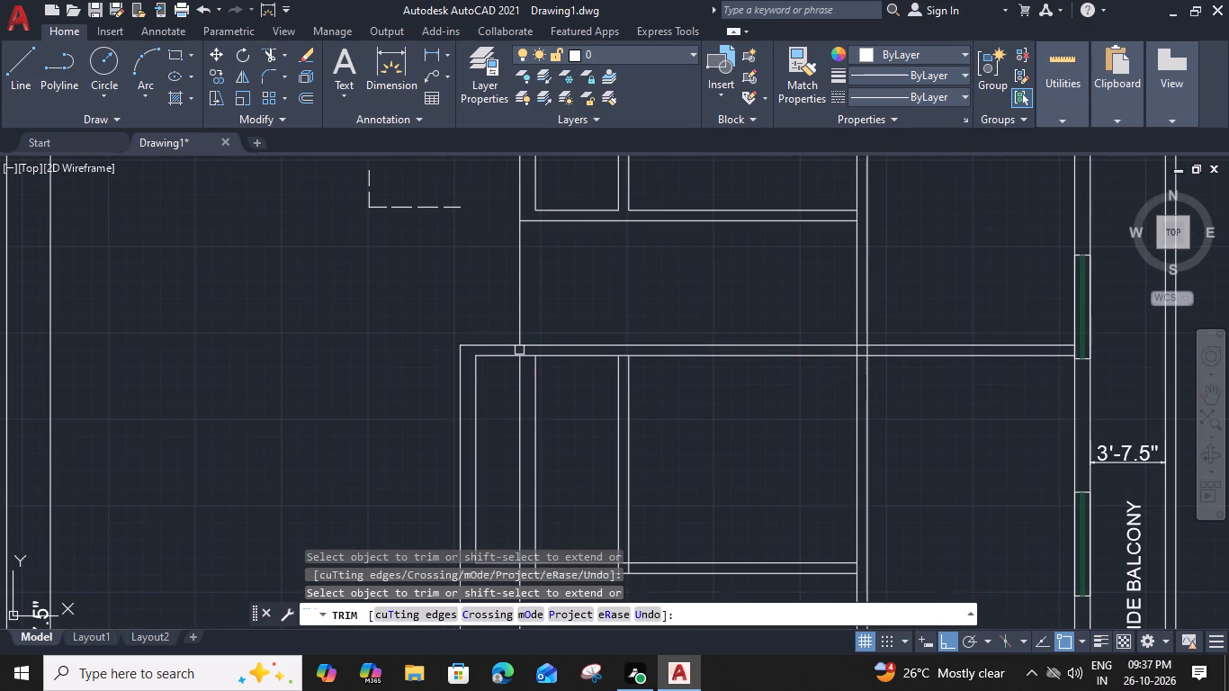
pyautogui.click(507, 302)
pyautogui.click(447, 420)
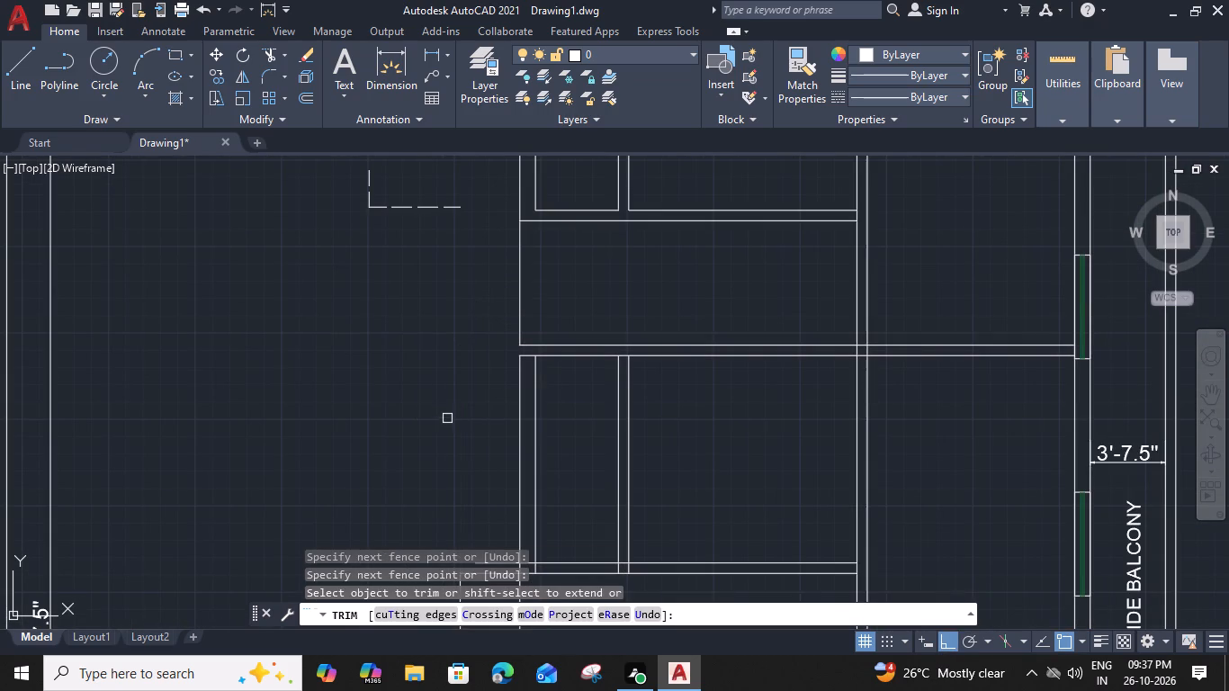
pyautogui.keyDown('shift'); pyautogui.click(521, 379); pyautogui.keyUp('shift')
pyautogui.scroll(-1, 526, 390)
pyautogui.press('Escape')
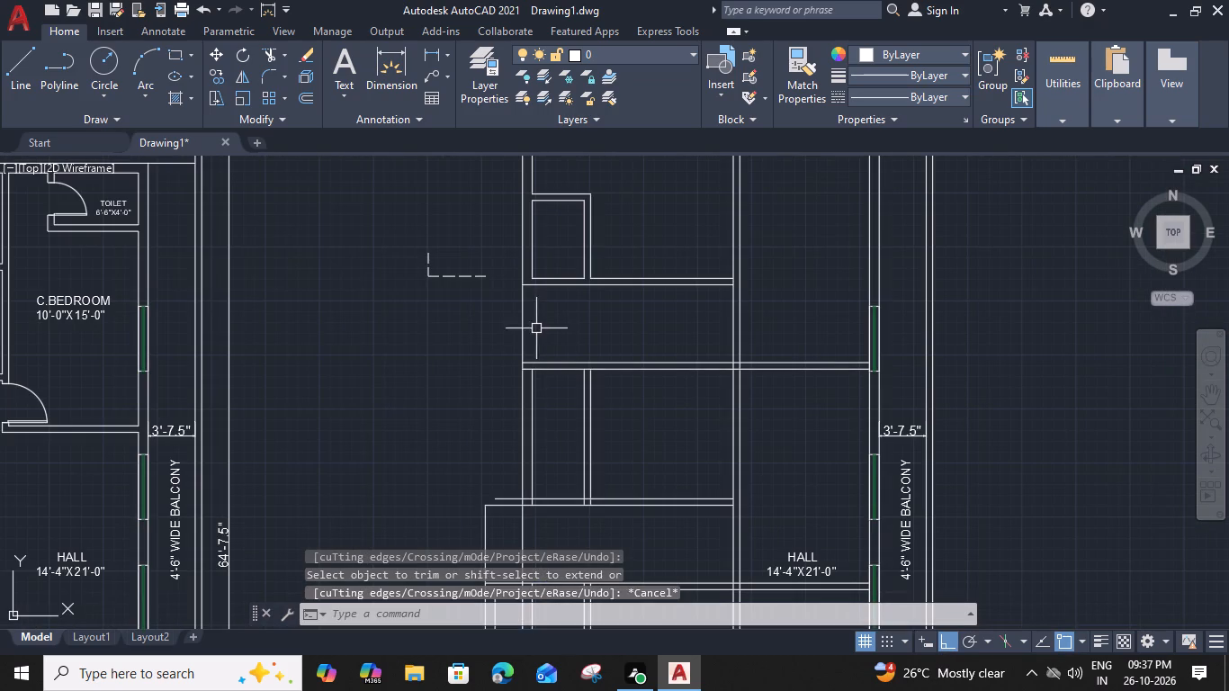
# Offset the new west wall's outer line 3'6" east, across the passage.
pyautogui.scroll(2, 534, 323)
pyautogui.click(500, 310)
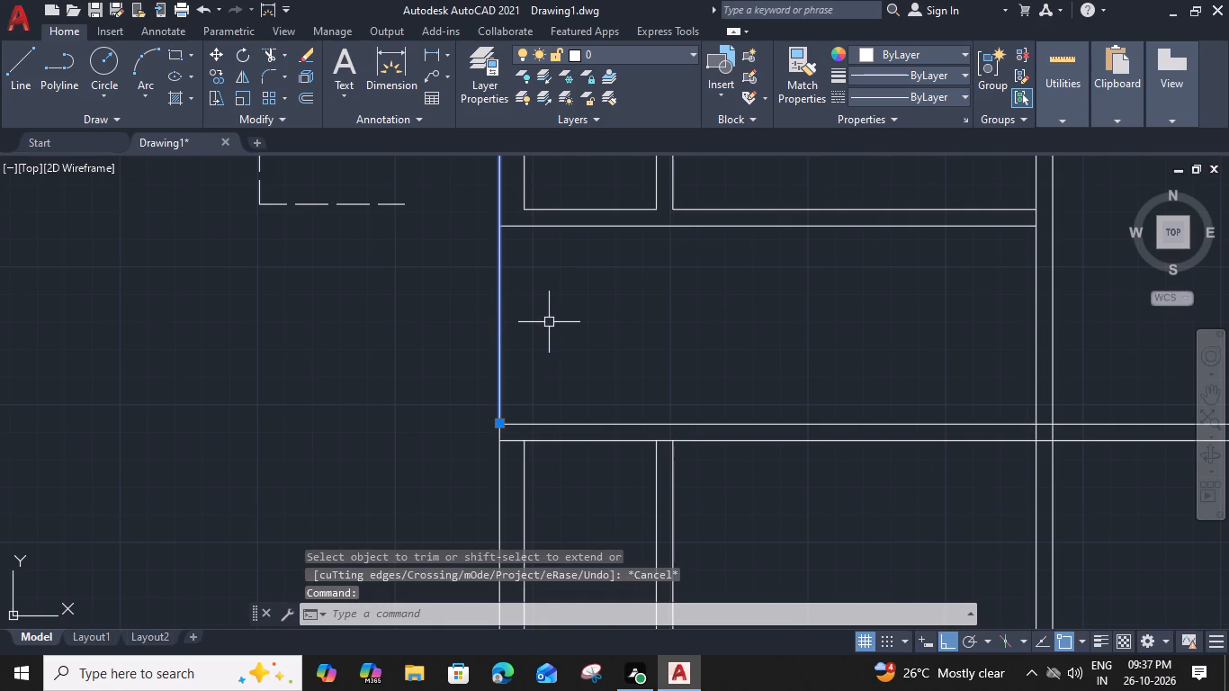
pyautogui.write('O')
pyautogui.press('space')
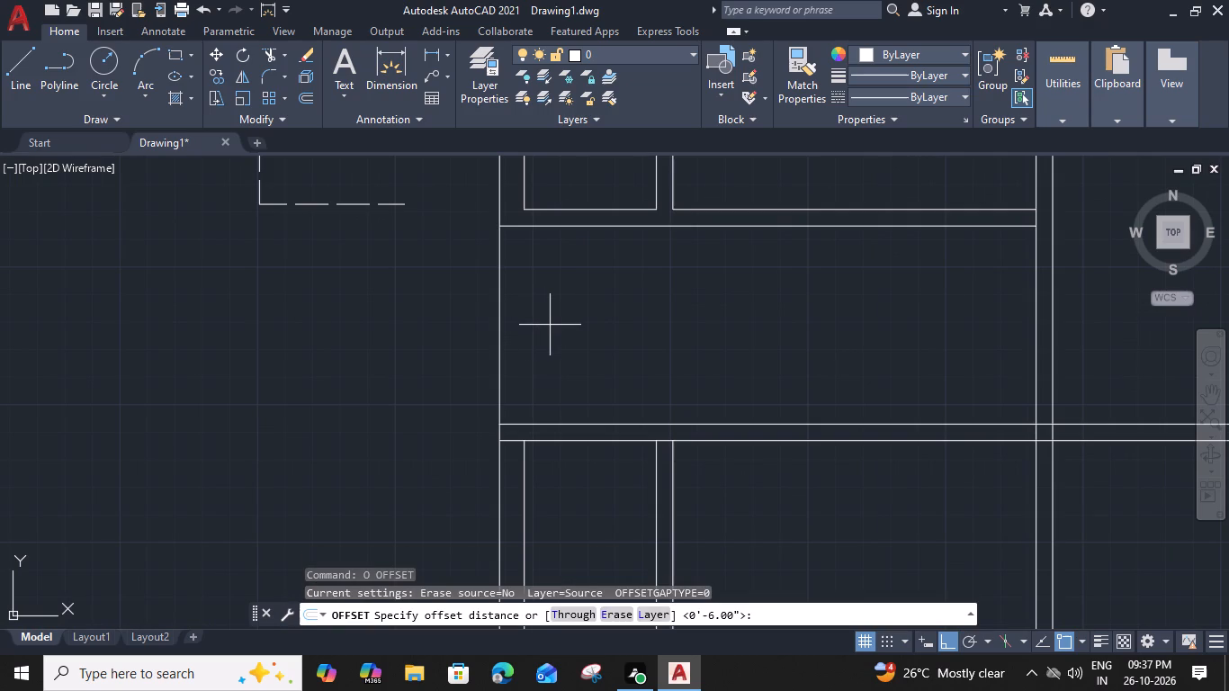
pyautogui.write('3\'6"')
pyautogui.press('Return')
pyautogui.click(611, 350)
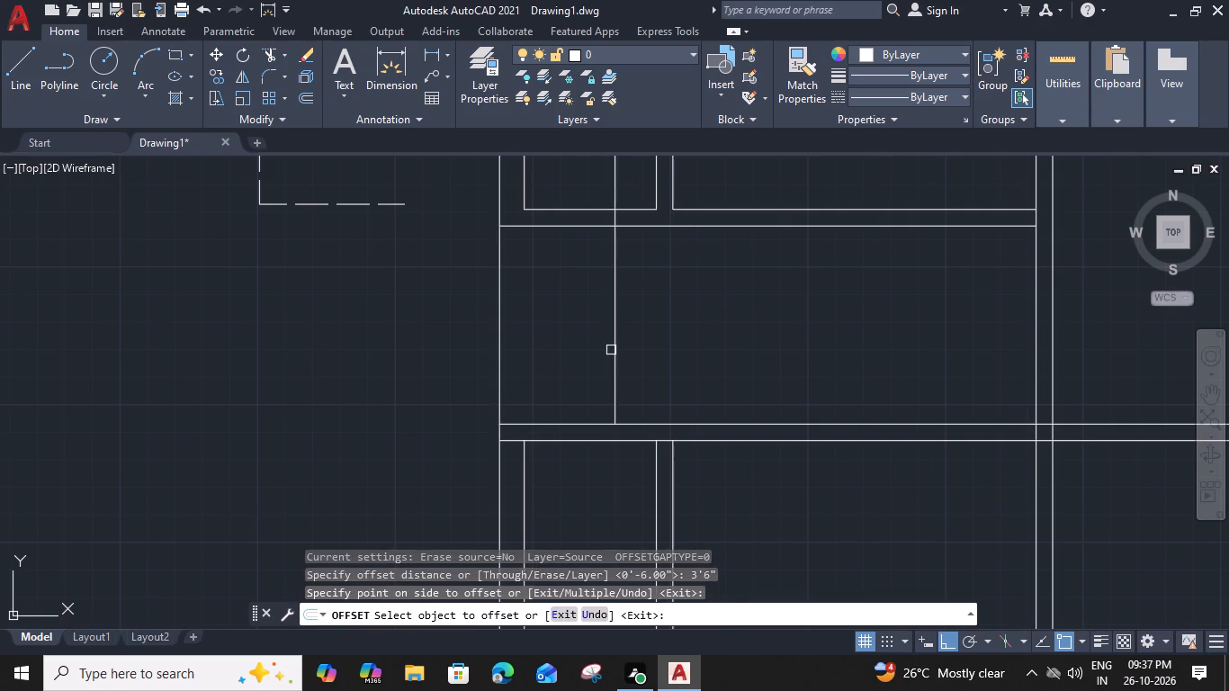
pyautogui.press('Escape')
# Trim the offset line at the passage's north wall and erase its leftover part north of the passage.
pyautogui.write('TR')
pyautogui.press('space')
pyautogui.scroll(1, 611, 244)
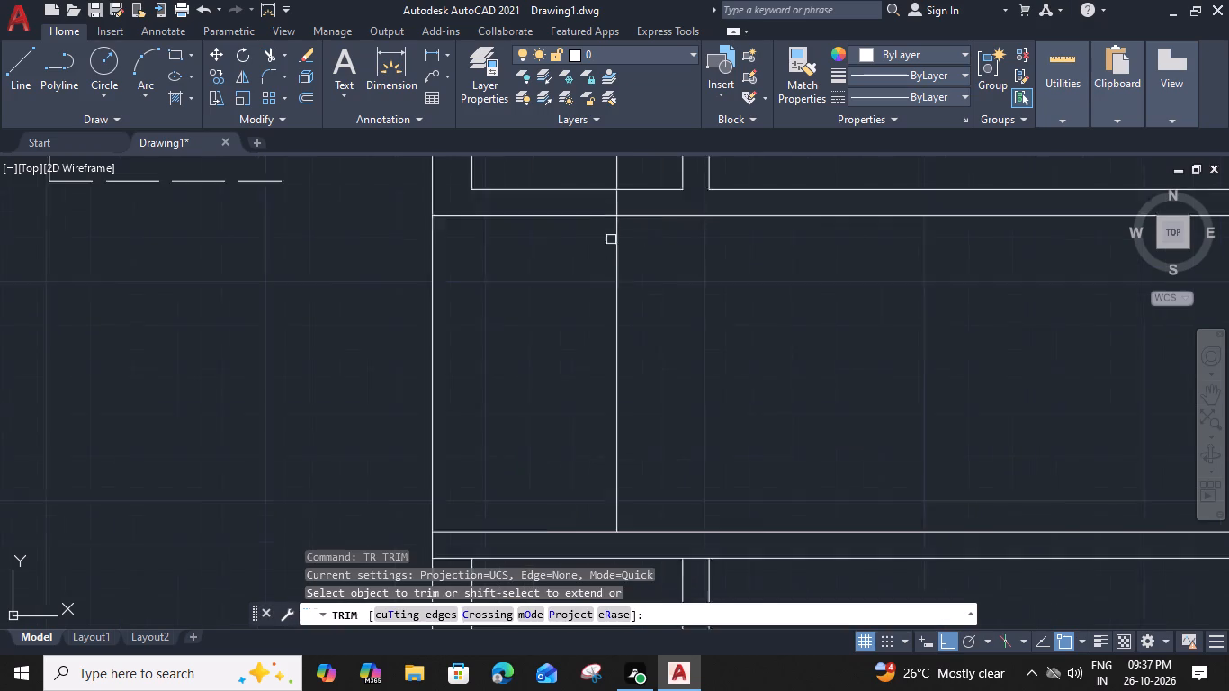
pyautogui.scroll(1, 611, 238)
pyautogui.click(623, 189)
pyautogui.press('Escape')
pyautogui.moveTo(625, 184); pyautogui.dragTo(597, 353, button='middle')
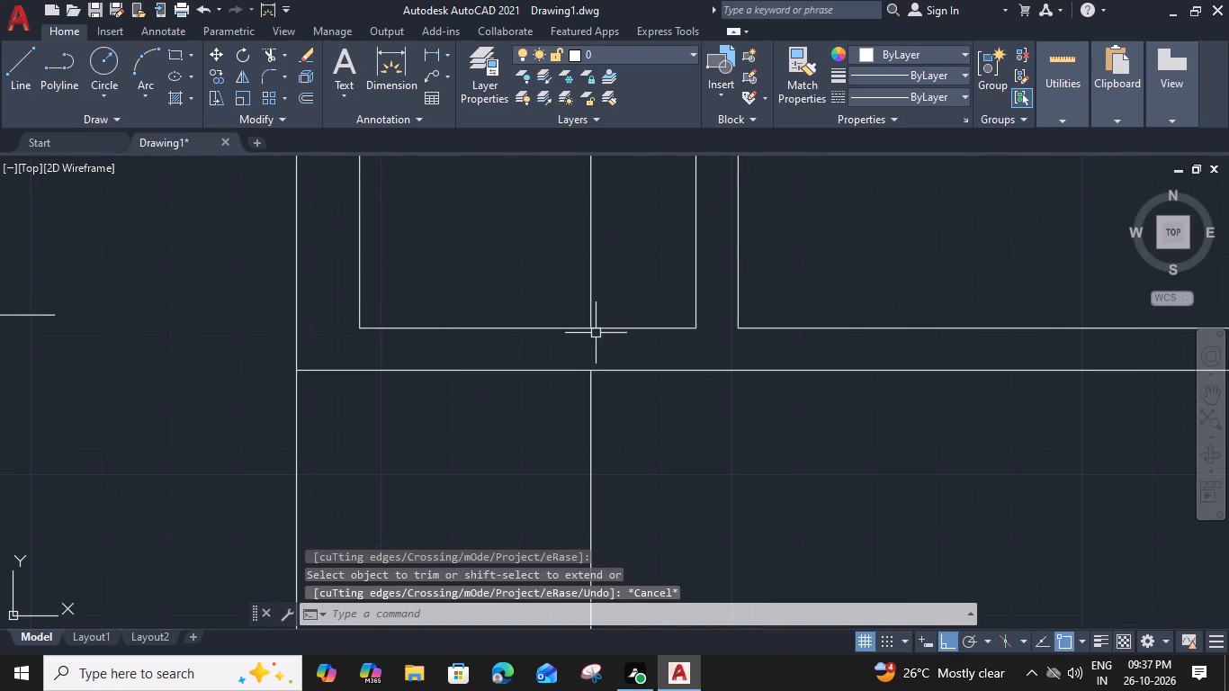
pyautogui.click(588, 295)
pyautogui.press('Delete')
# Offset the new line across the passage 6" east to form a partition wall.
pyautogui.scroll(-3, 611, 405)
pyautogui.moveTo(626, 476); pyautogui.dragTo(581, 421, button='middle')
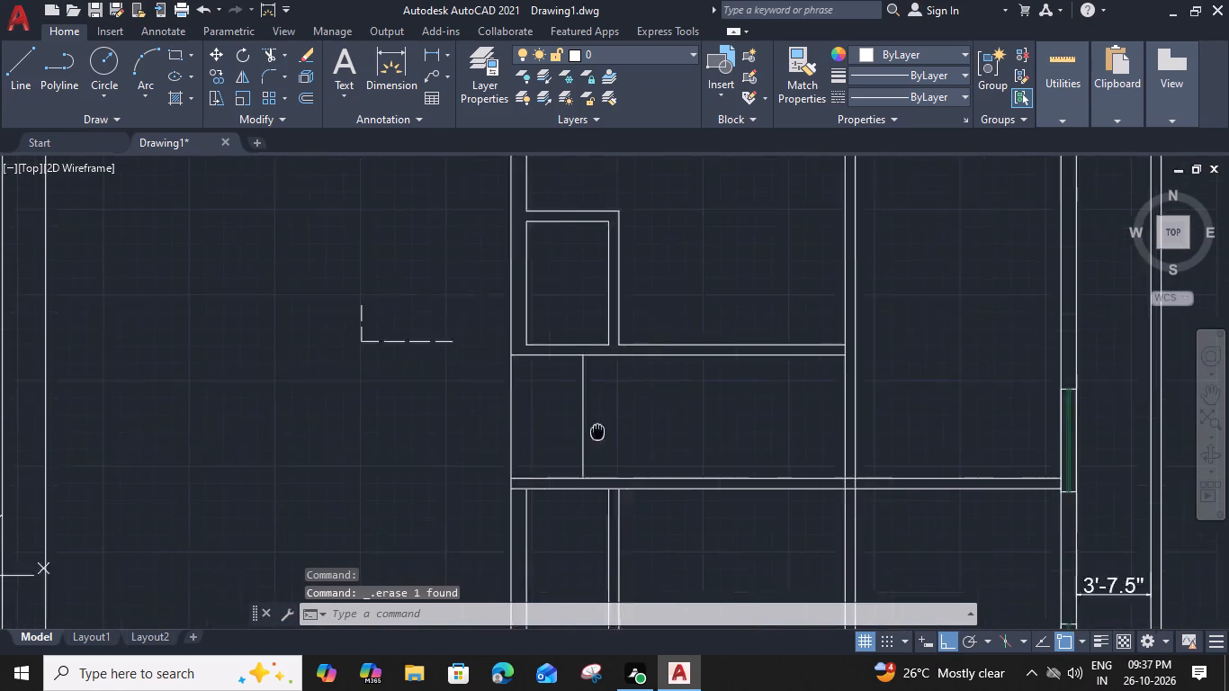
pyautogui.moveTo(581, 421); pyautogui.dragTo(555, 407, button='middle')
pyautogui.click(535, 396)
pyautogui.press('o')
pyautogui.press('space')
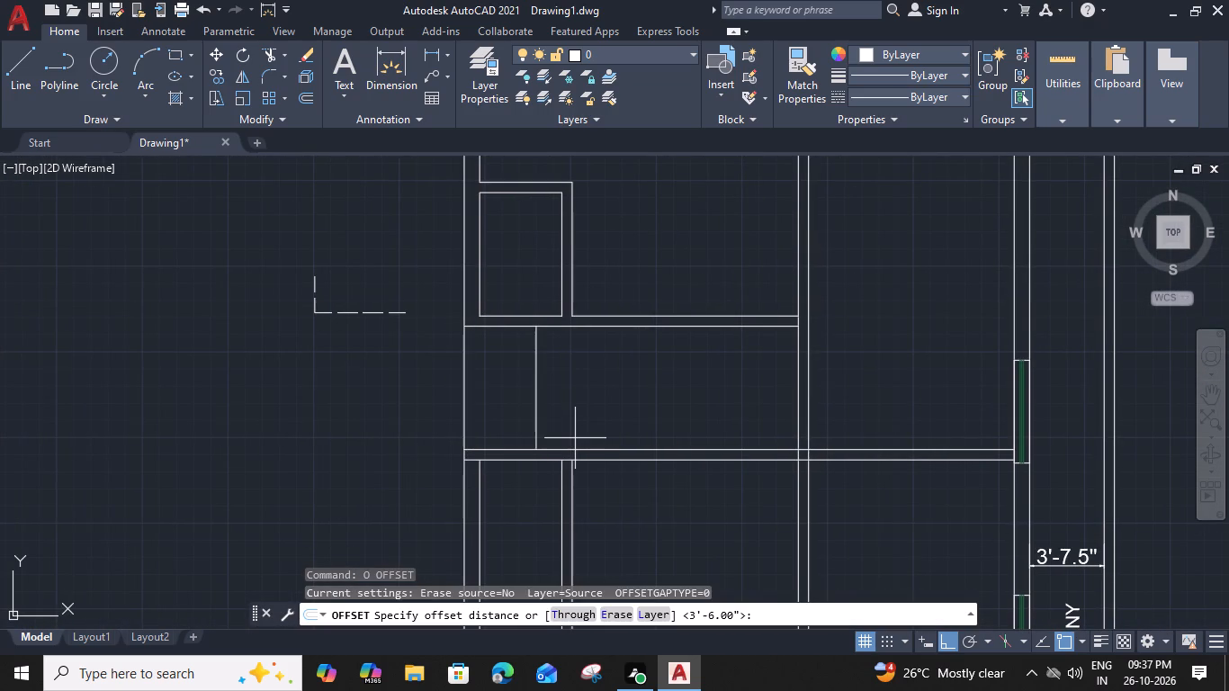
pyautogui.write('6"')
pyautogui.press('Return')
pyautogui.click(598, 439)
pyautogui.press('Escape')
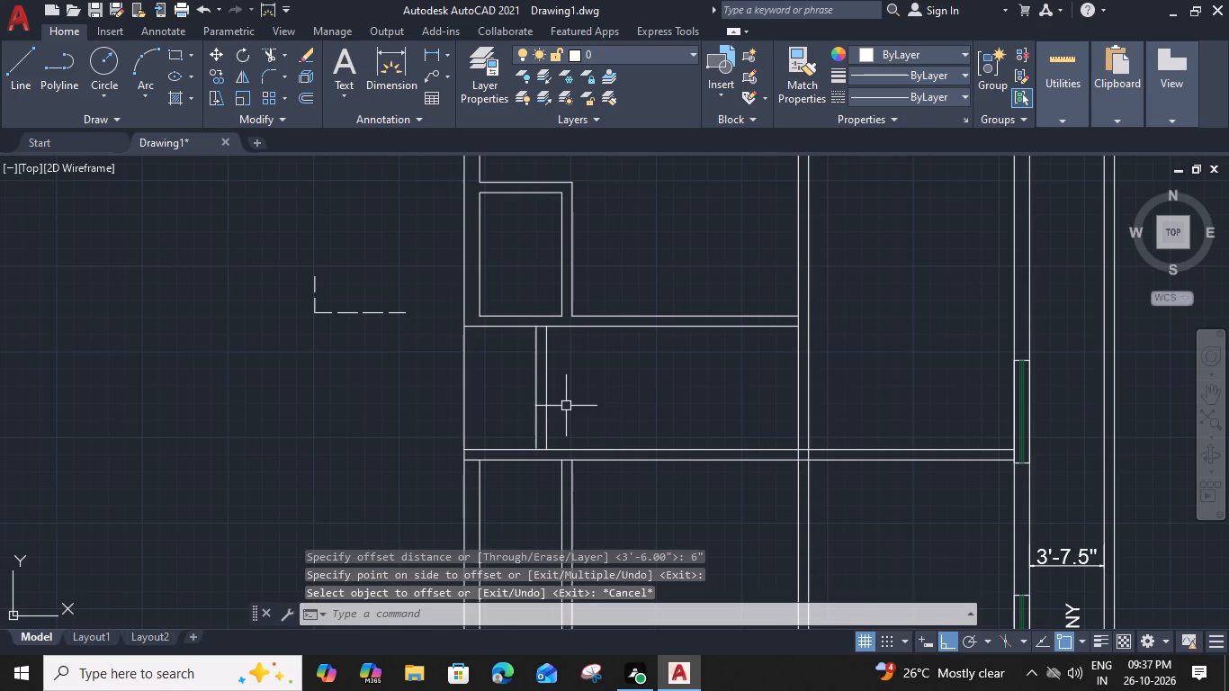
# Trim the passage wall lines between the new partition's two faces at its north and south junctions.
pyautogui.moveTo(566, 406); pyautogui.dragTo(522, 384, button='middle')
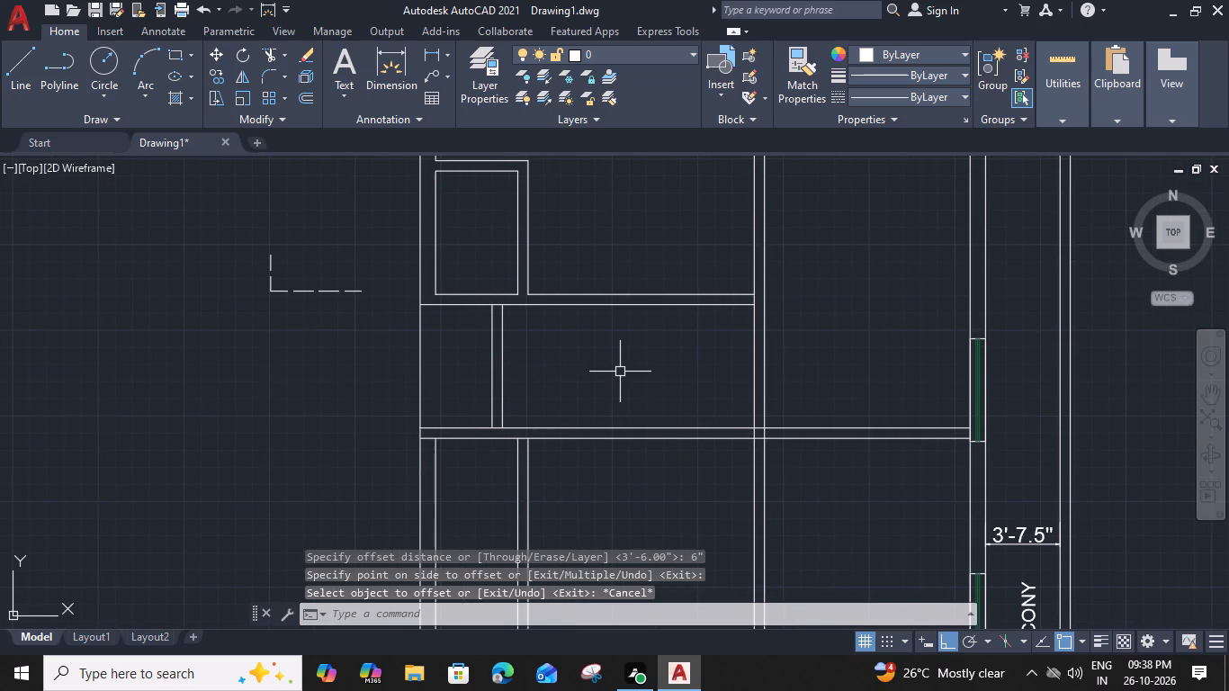
pyautogui.write('TR')
pyautogui.press('space')
pyautogui.scroll(2, 494, 301)
pyautogui.click(496, 311)
pyautogui.scroll(-2, 496, 311)
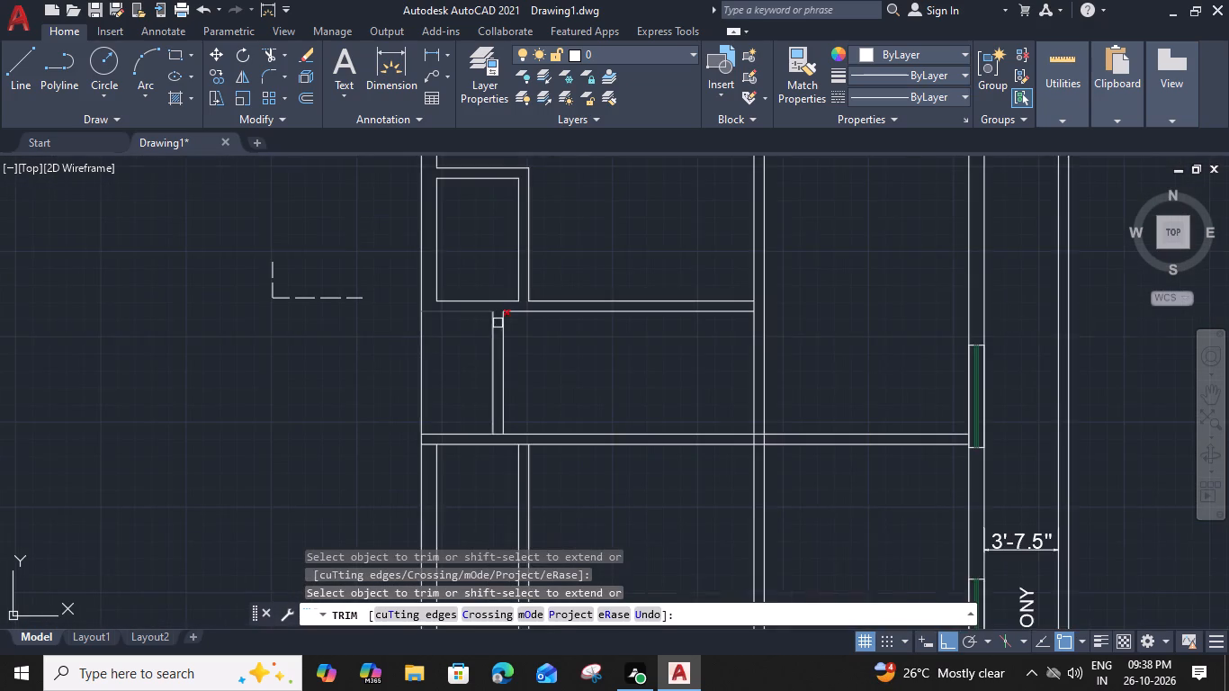
pyautogui.scroll(2, 497, 433)
pyautogui.click(497, 434)
pyautogui.click(496, 447)
pyautogui.scroll(-3, 496, 447)
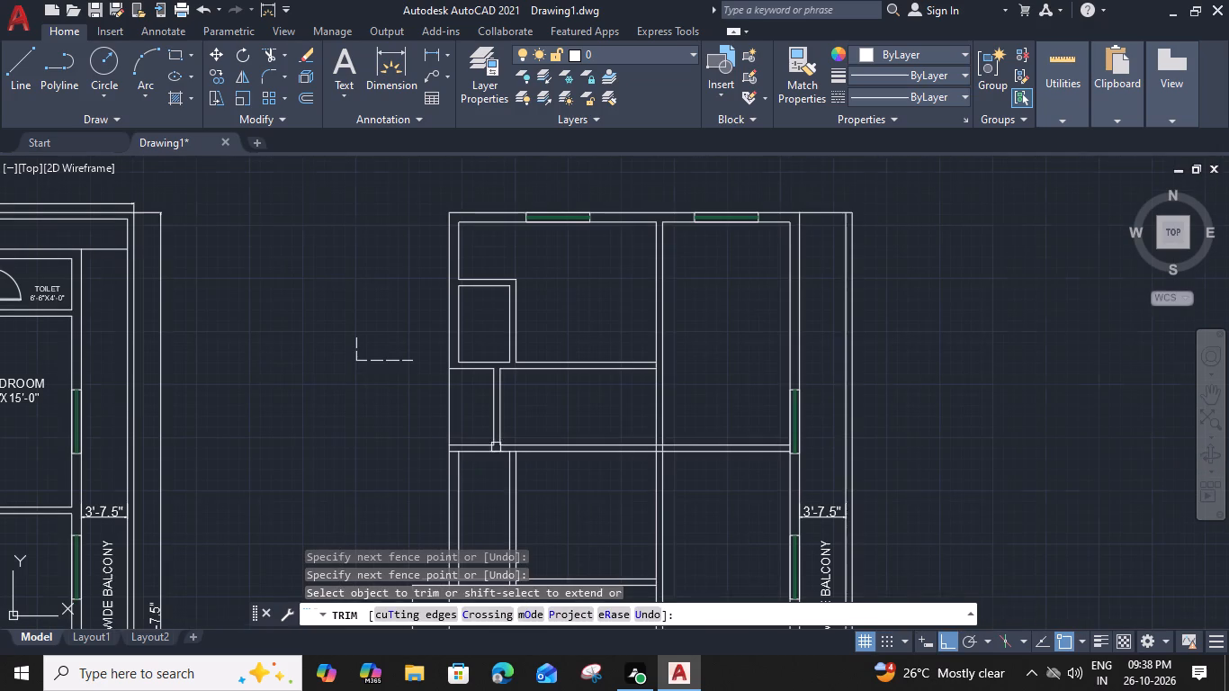
pyautogui.press('Escape')
# Trim the lower line of the passage's south wall where it crosses the west wall's thickness.
pyautogui.moveTo(493, 486); pyautogui.dragTo(512, 340, button='middle')
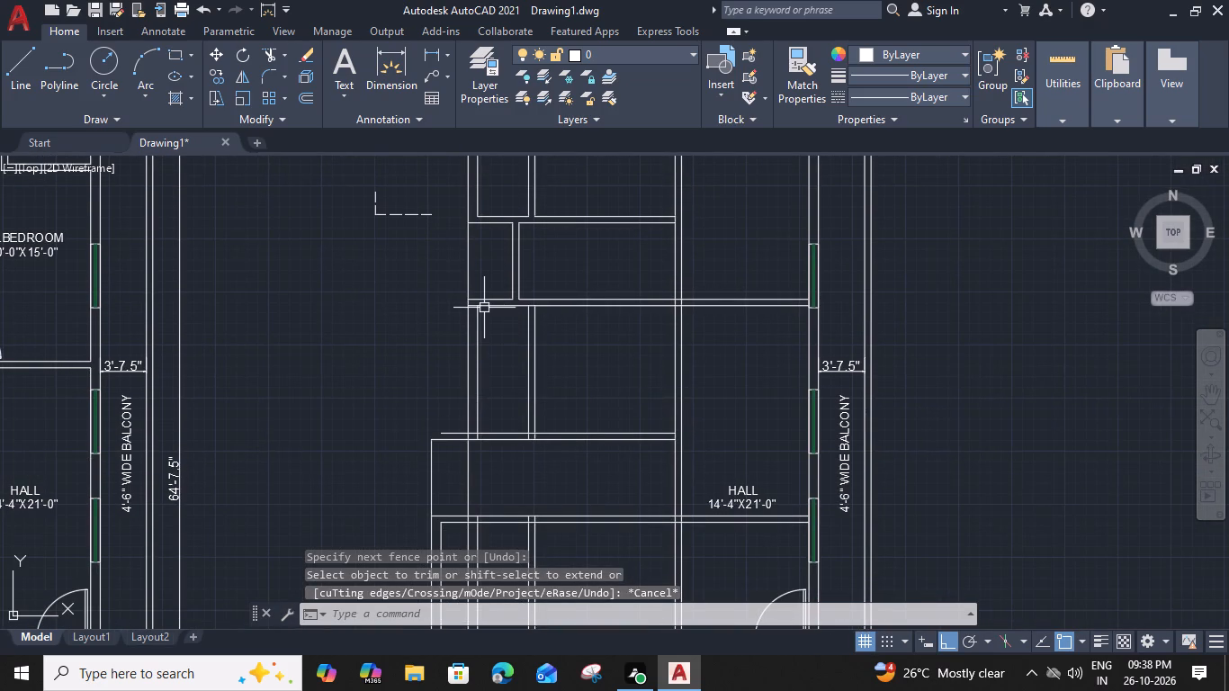
pyautogui.write('TR')
pyautogui.press('space')
pyautogui.scroll(1, 482, 306)
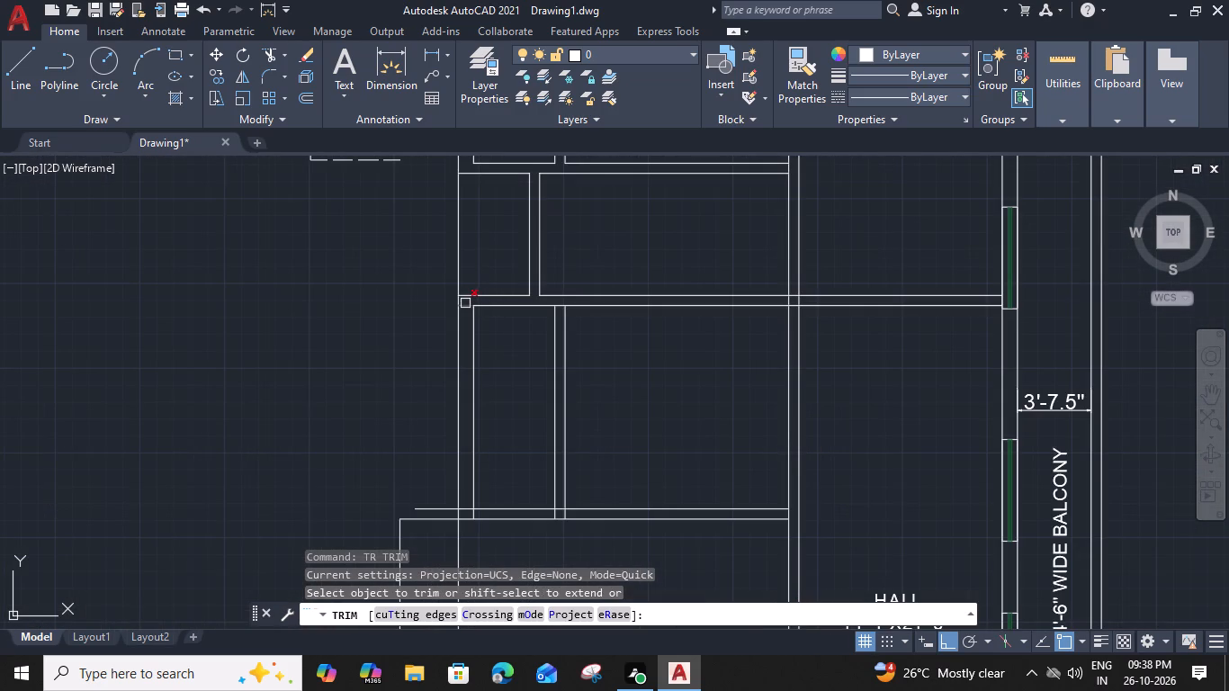
pyautogui.click(465, 303)
# Trim the old wall lines projecting west of the new west wall at the south wall of the room below the passage.
pyautogui.moveTo(505, 426); pyautogui.dragTo(497, 328, button='middle')
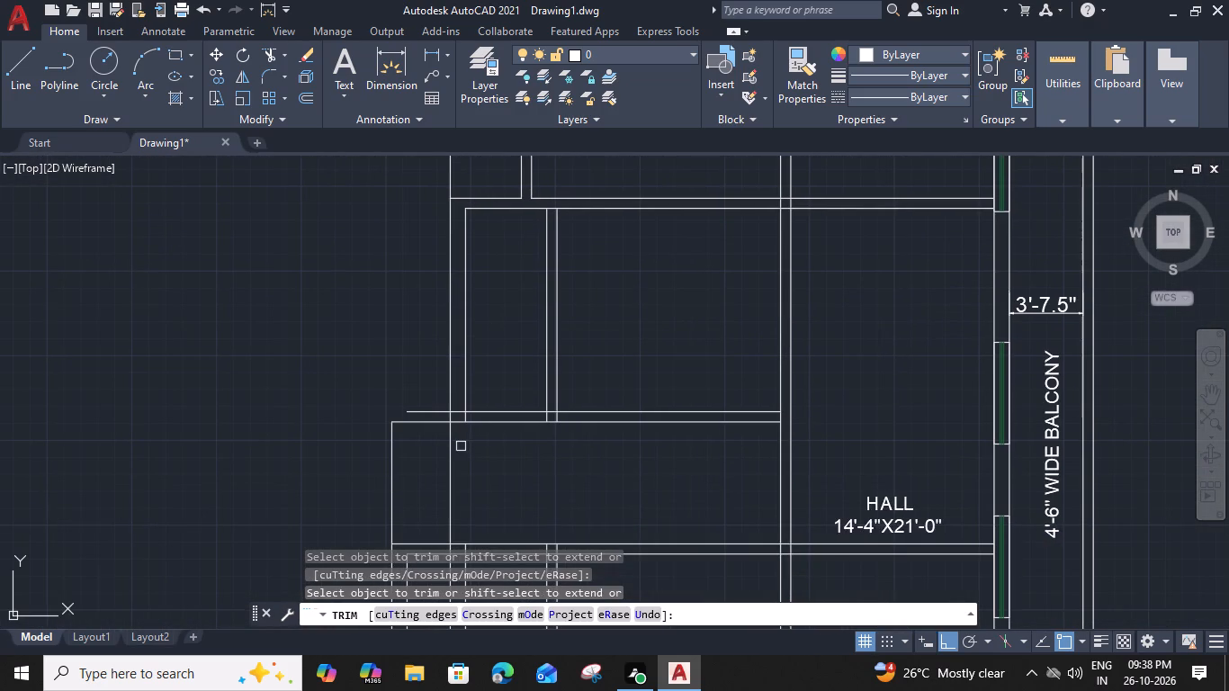
pyautogui.click(429, 411)
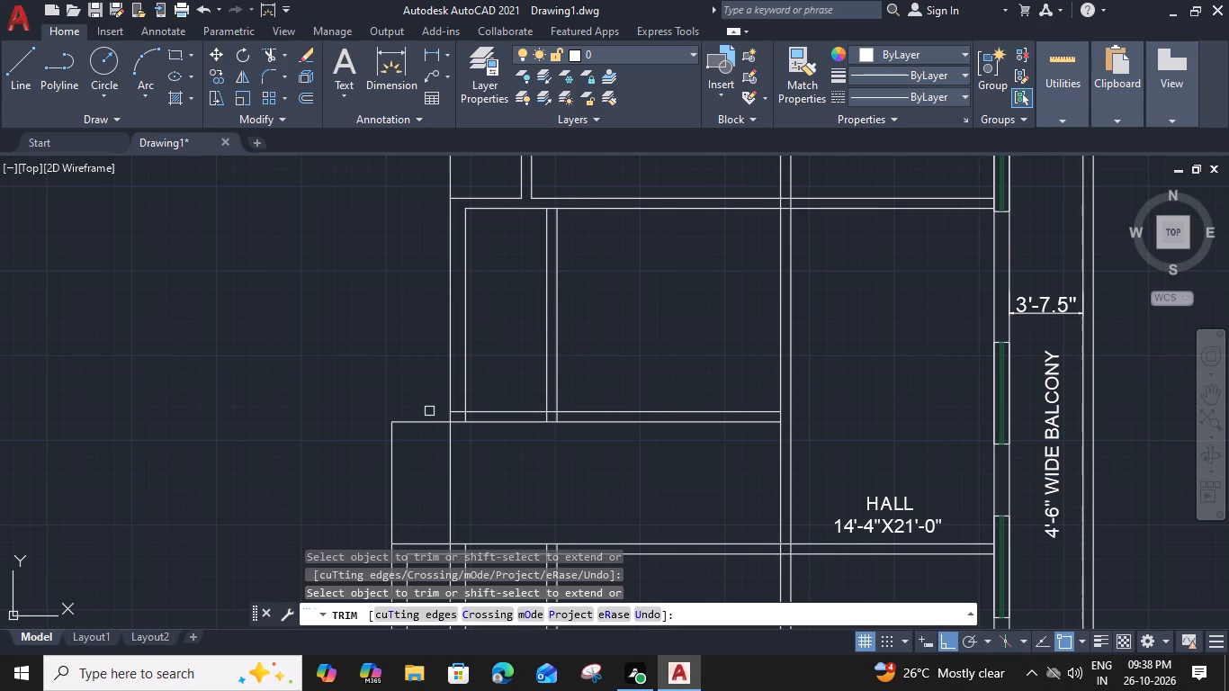
pyautogui.click(429, 411)
pyautogui.click(384, 466)
# Trim the overlapping line segments at the southwest inner corner of the room south of the passage.
pyautogui.scroll(2, 451, 421)
pyautogui.click(464, 400)
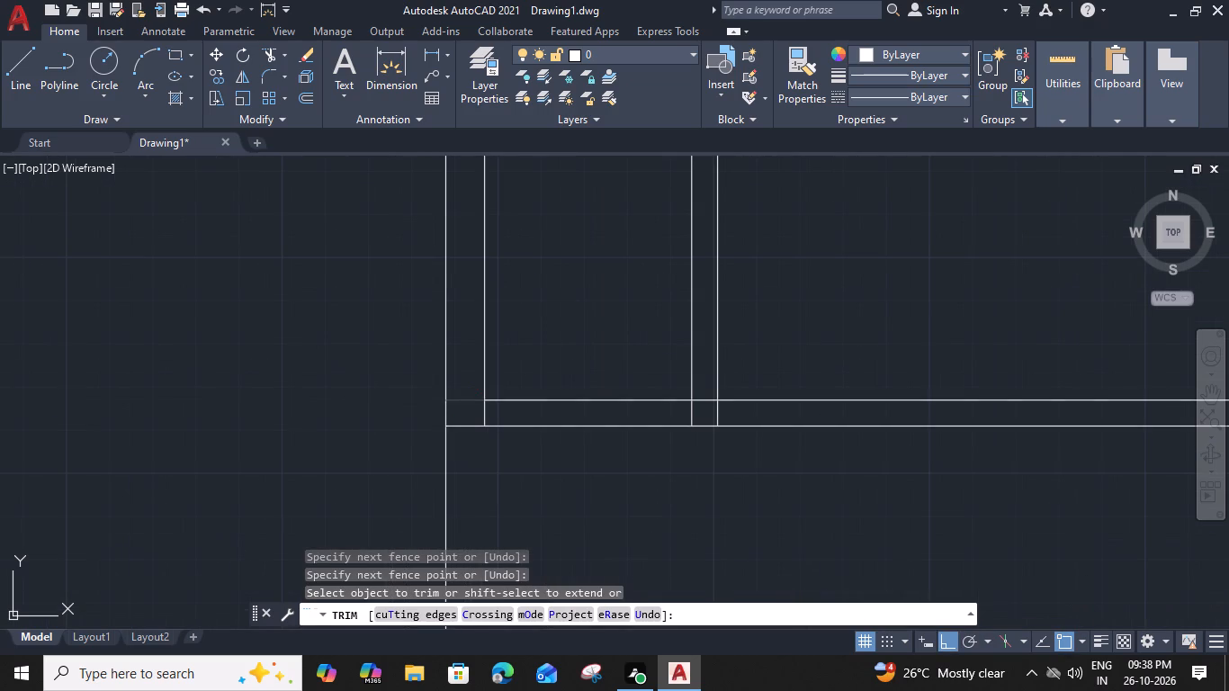
pyautogui.click(483, 415)
pyautogui.scroll(-2, 483, 415)
pyautogui.moveTo(511, 375); pyautogui.dragTo(479, 380, button='middle')
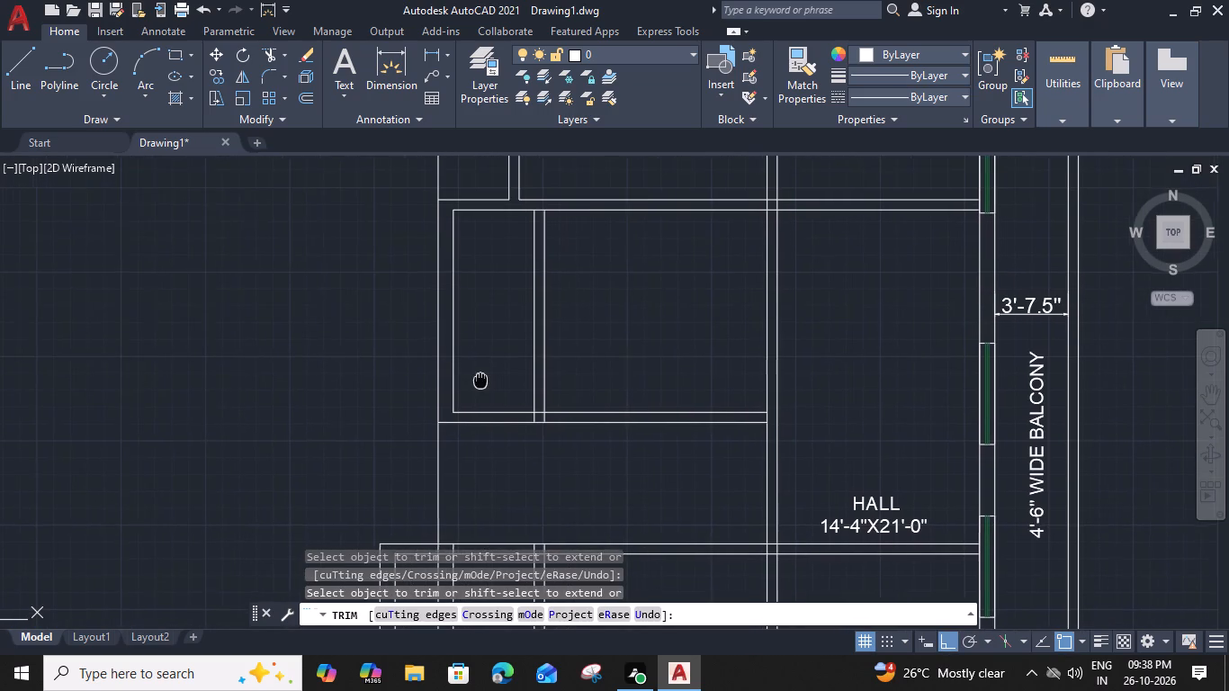
pyautogui.moveTo(479, 380); pyautogui.dragTo(469, 385, button='middle')
pyautogui.scroll(-1, 495, 330)
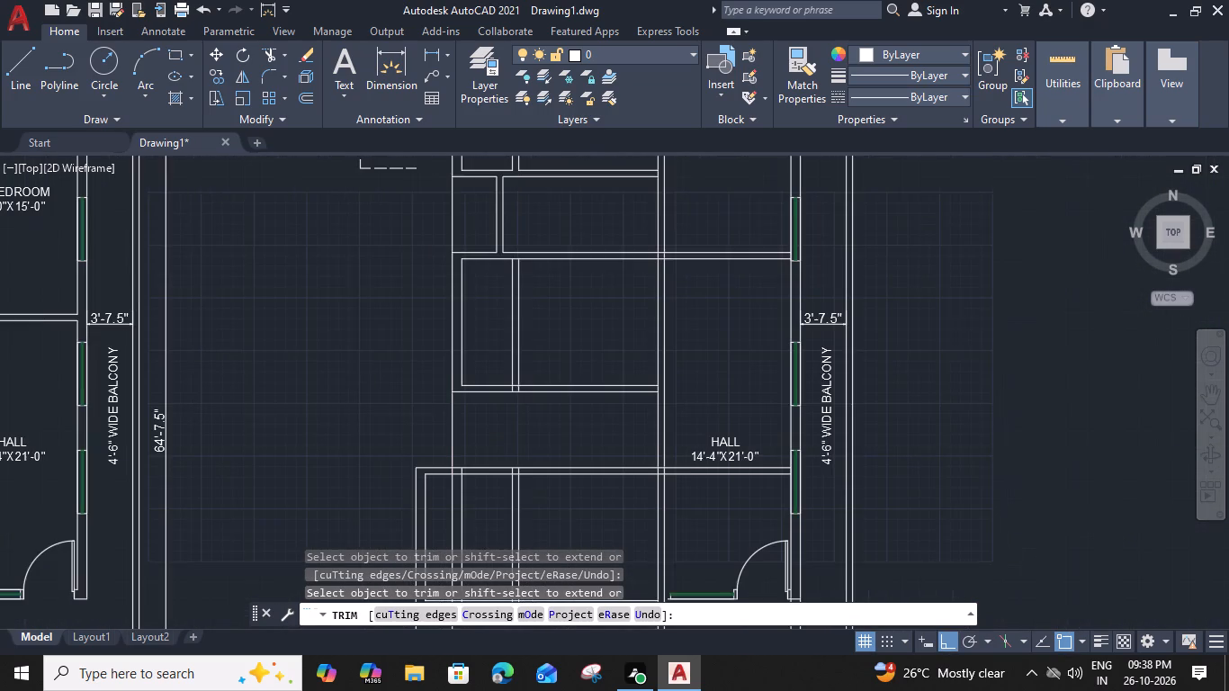
pyautogui.moveTo(495, 330); pyautogui.dragTo(495, 352, button='middle')
pyautogui.press('Escape')
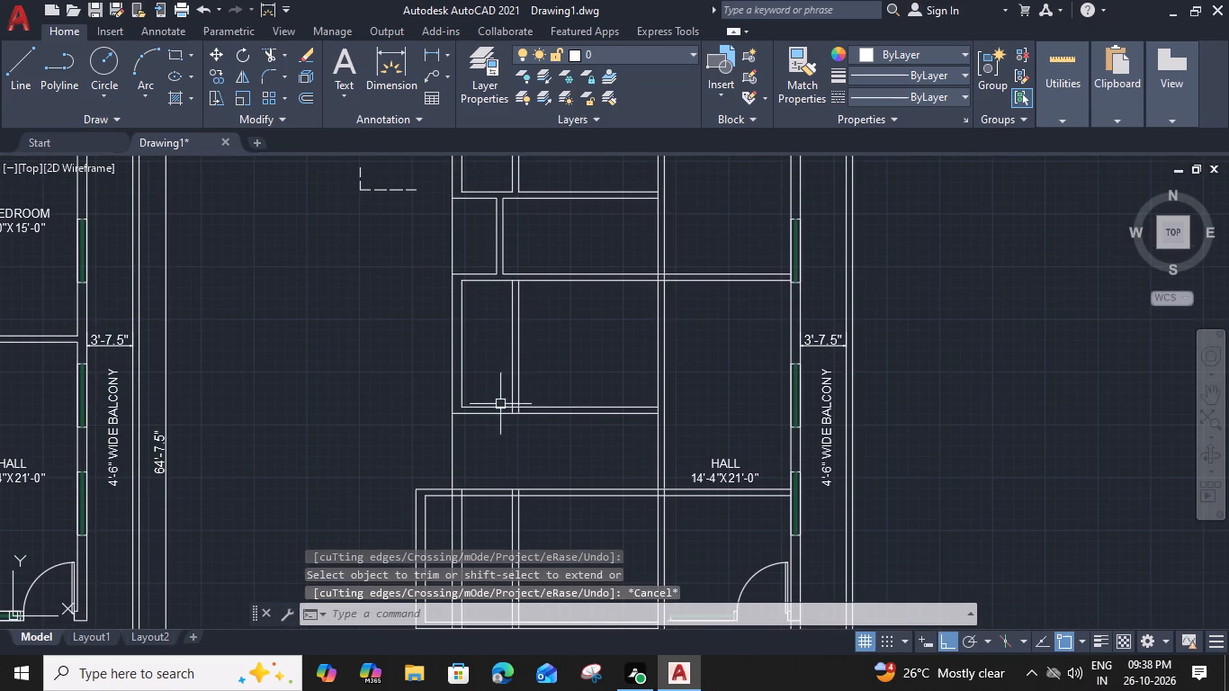
# Trim the line segments across the junction of the 6" partition with the south wall of the room below the passage.
pyautogui.press('t')
pyautogui.write('R')
pyautogui.press('space')
pyautogui.scroll(4, 505, 405)
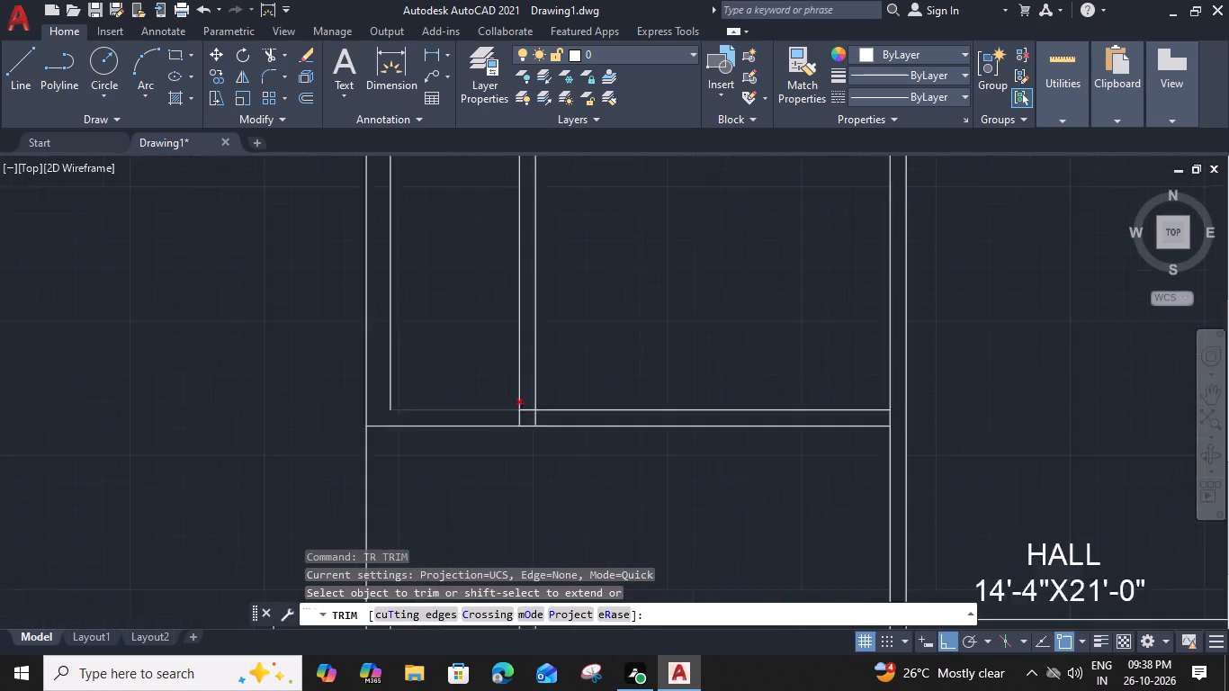
pyautogui.scroll(1, 510, 411)
pyautogui.click(532, 433)
pyautogui.click(552, 414)
pyautogui.click(571, 435)
pyautogui.press('Escape')
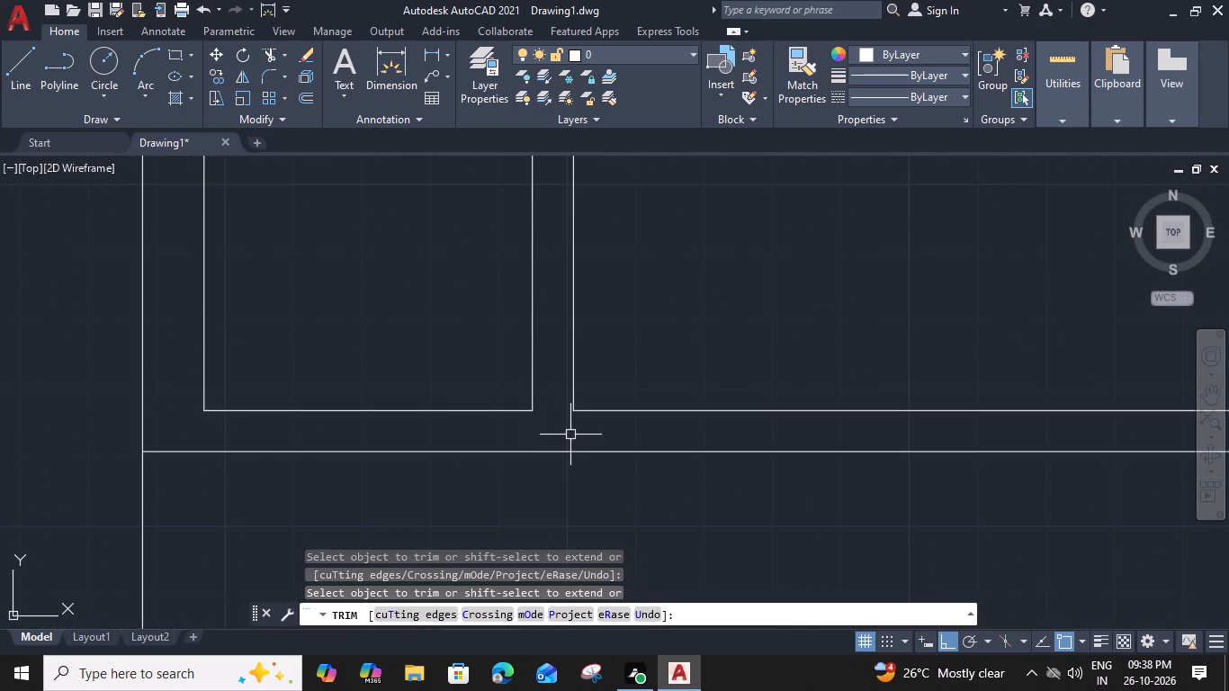
# Offset the inner south wall line between the west wall and the partition 6' north.
pyautogui.scroll(-1, 565, 431)
pyautogui.click(524, 421)
pyautogui.write("O 6'")
pyautogui.press('space')
pyautogui.scroll(-2, 489, 303)
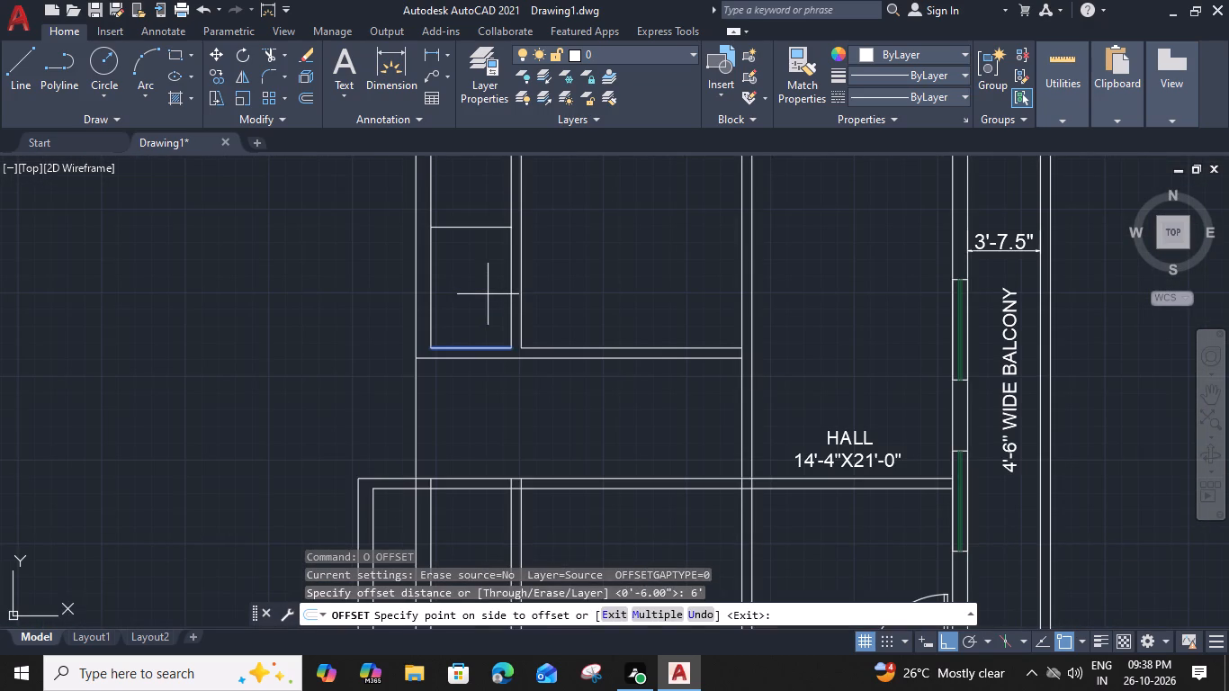
pyautogui.click(488, 294)
pyautogui.moveTo(488, 291); pyautogui.dragTo(491, 364, button='middle')
pyautogui.press('Escape')
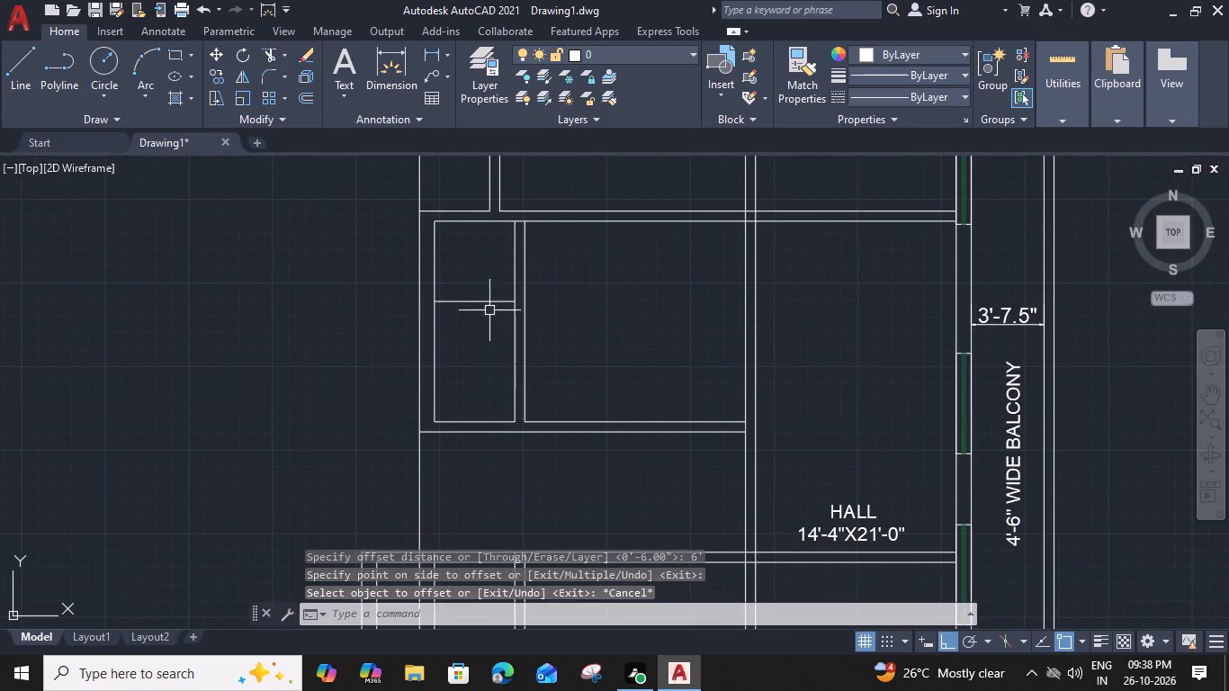
# Offset the new cross line 6" north to form the small southwest room's north wall.
pyautogui.click(489, 303)
pyautogui.write('O 6"')
pyautogui.press('Return')
pyautogui.click(493, 265)
pyautogui.press('Escape')
# Extend the upper line of the small room's north wall to the partition's east face.
pyautogui.write('EX')
pyautogui.press('space')
pyautogui.click(502, 295)
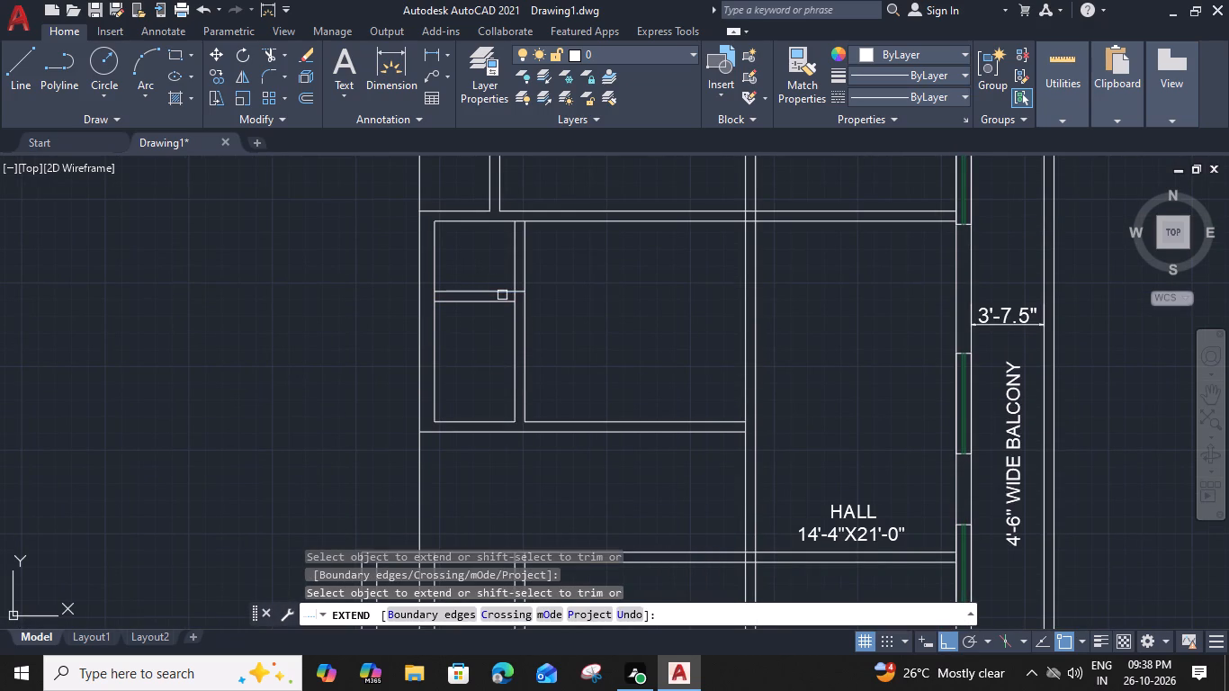
# Trim the partition lines north of the small room and the segments within its north wall's thickness.
pyautogui.keyDown('shift'); pyautogui.click(499, 273); pyautogui.keyUp('shift')
pyautogui.keyDown('shift'); pyautogui.click(543, 290); pyautogui.keyUp('shift')
pyautogui.scroll(2, 525, 298)
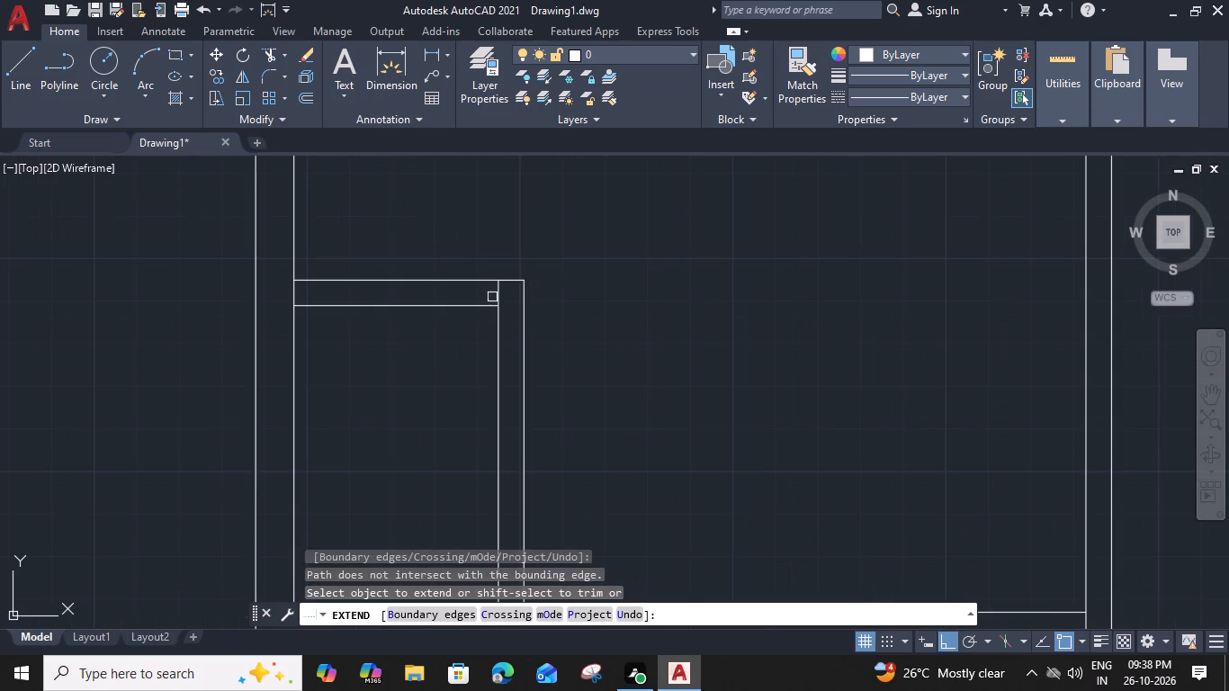
pyautogui.keyDown('shift'); pyautogui.click(498, 296); pyautogui.keyUp('shift')
pyautogui.keyDown('shift'); pyautogui.click(295, 294); pyautogui.keyUp('shift')
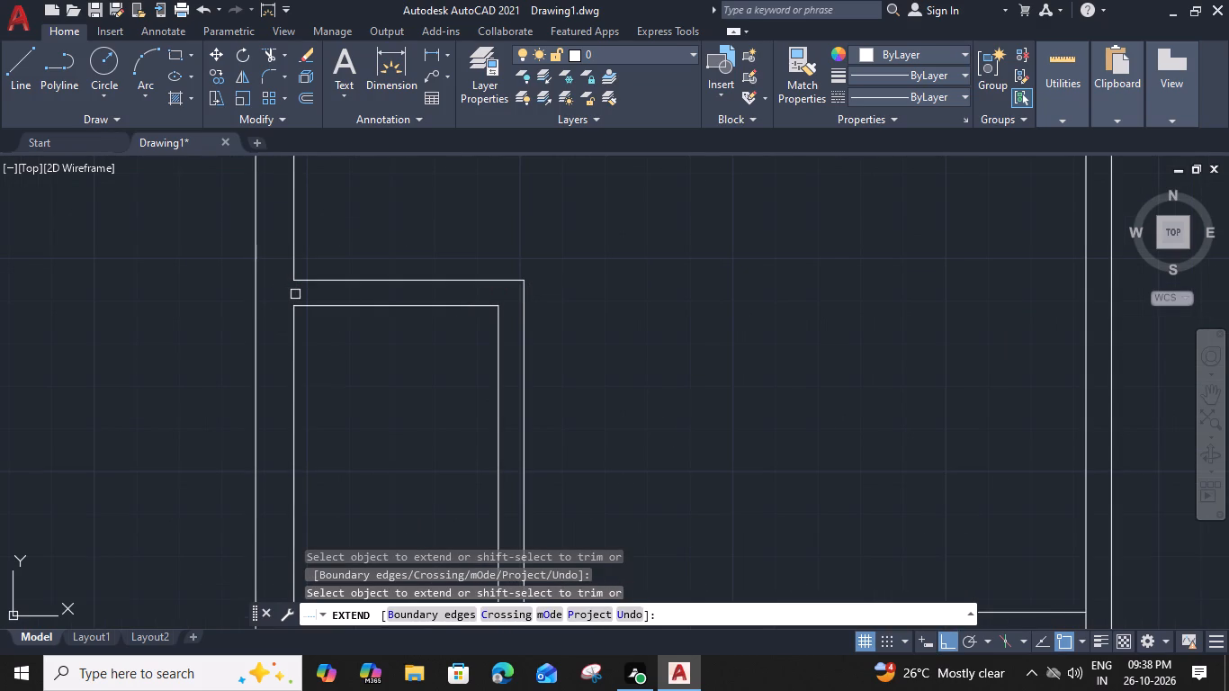
pyautogui.press('Escape')
# Offset the west wall's outer line 3'6" east, across the space south of the small southwest room.
pyautogui.scroll(-2, 326, 310)
pyautogui.moveTo(364, 415); pyautogui.dragTo(399, 315, button='middle')
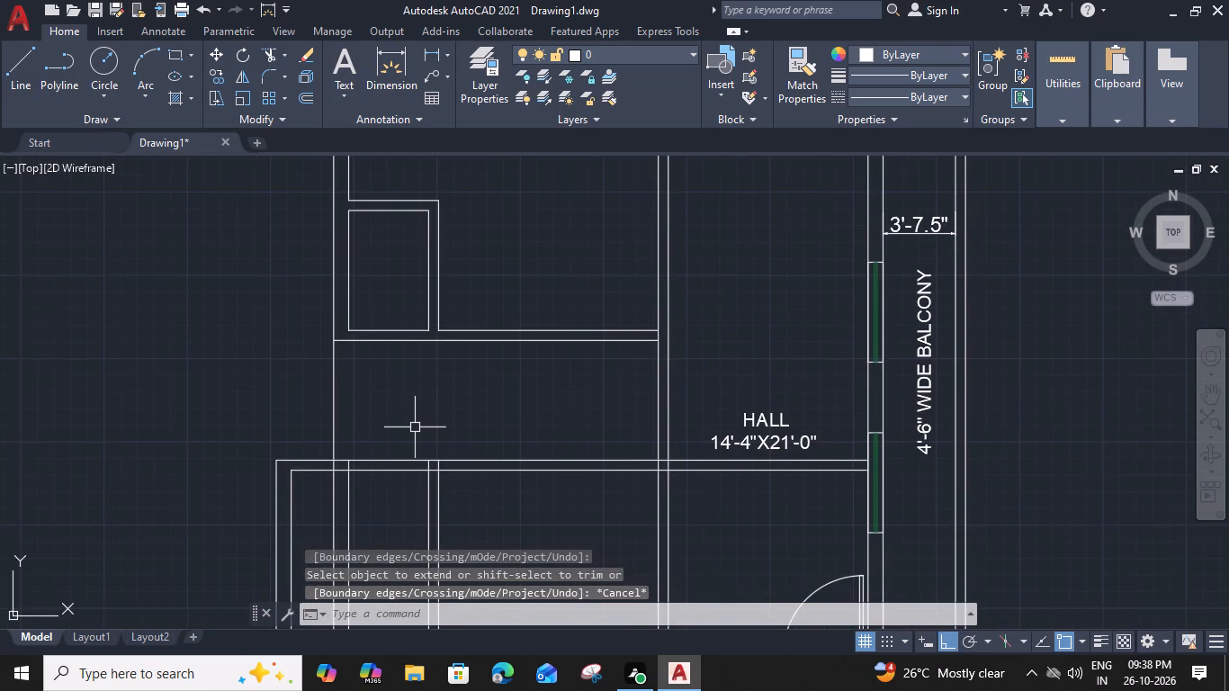
pyautogui.moveTo(416, 427); pyautogui.dragTo(435, 383, button='middle')
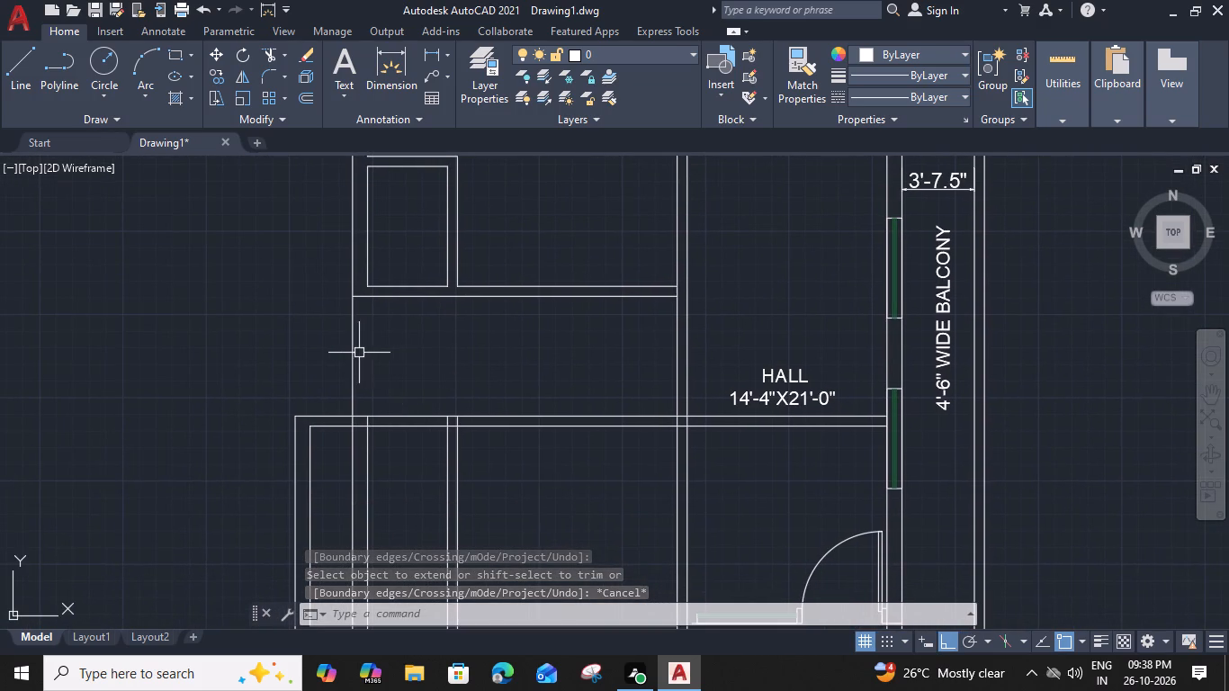
pyautogui.click(353, 350)
pyautogui.press('Escape')
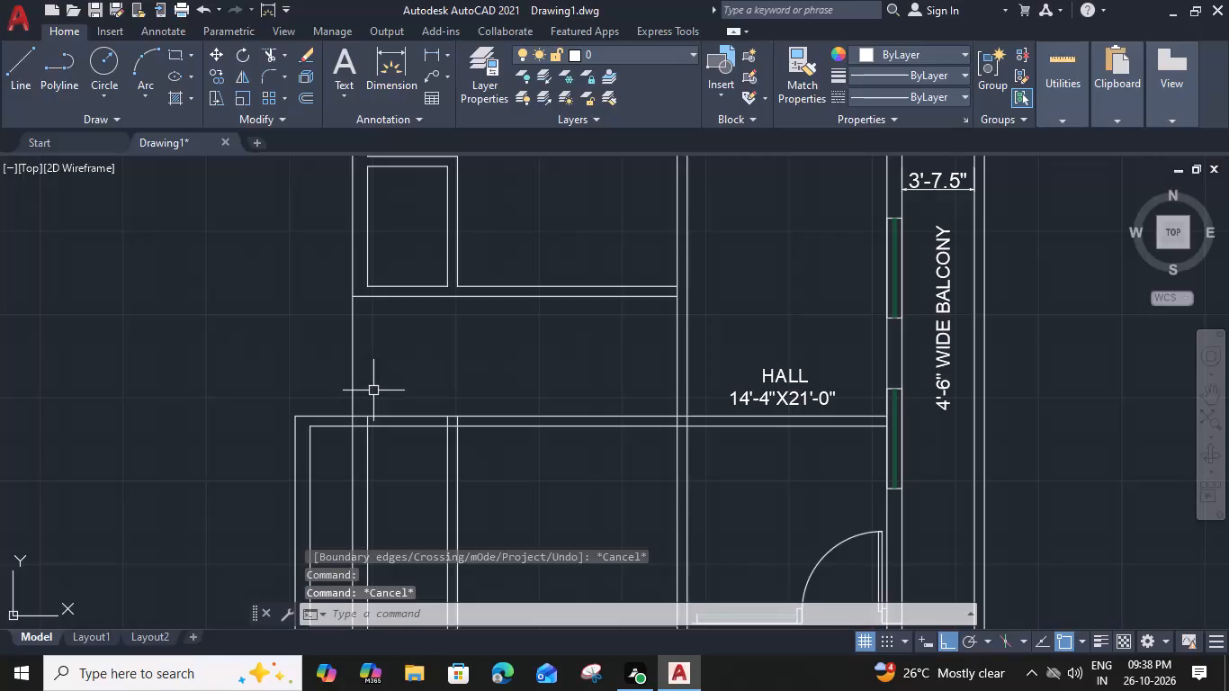
pyautogui.click(354, 362)
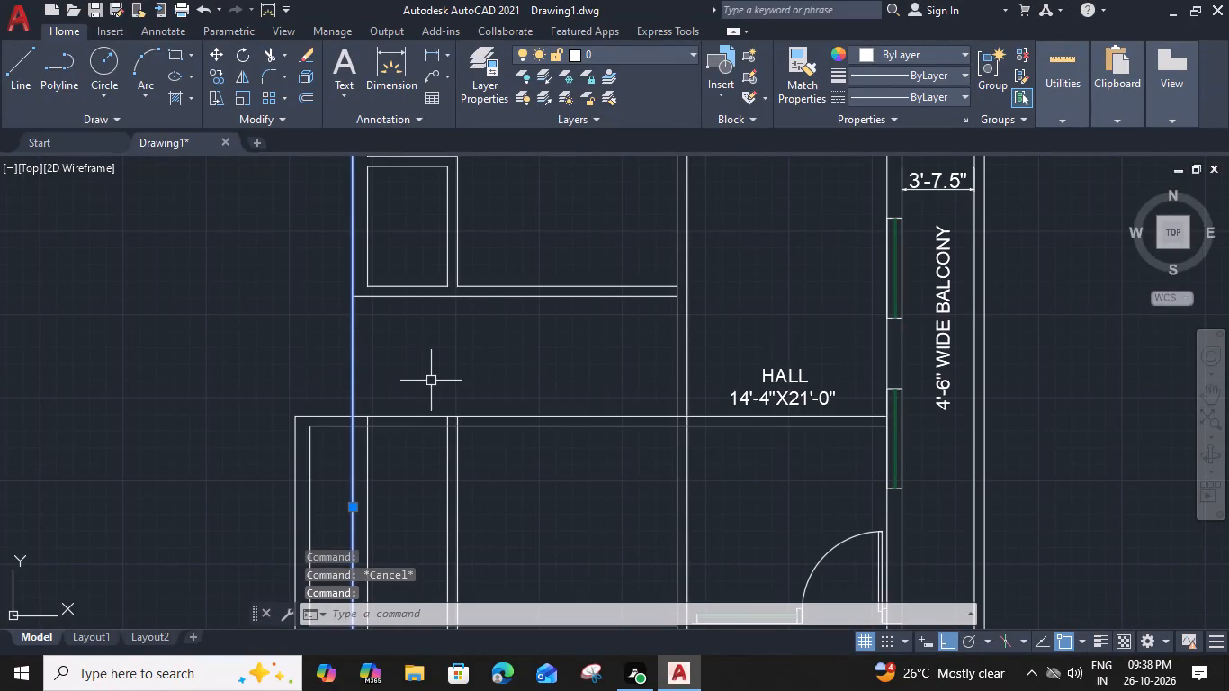
pyautogui.write('O')
pyautogui.press('space')
pyautogui.press('3')
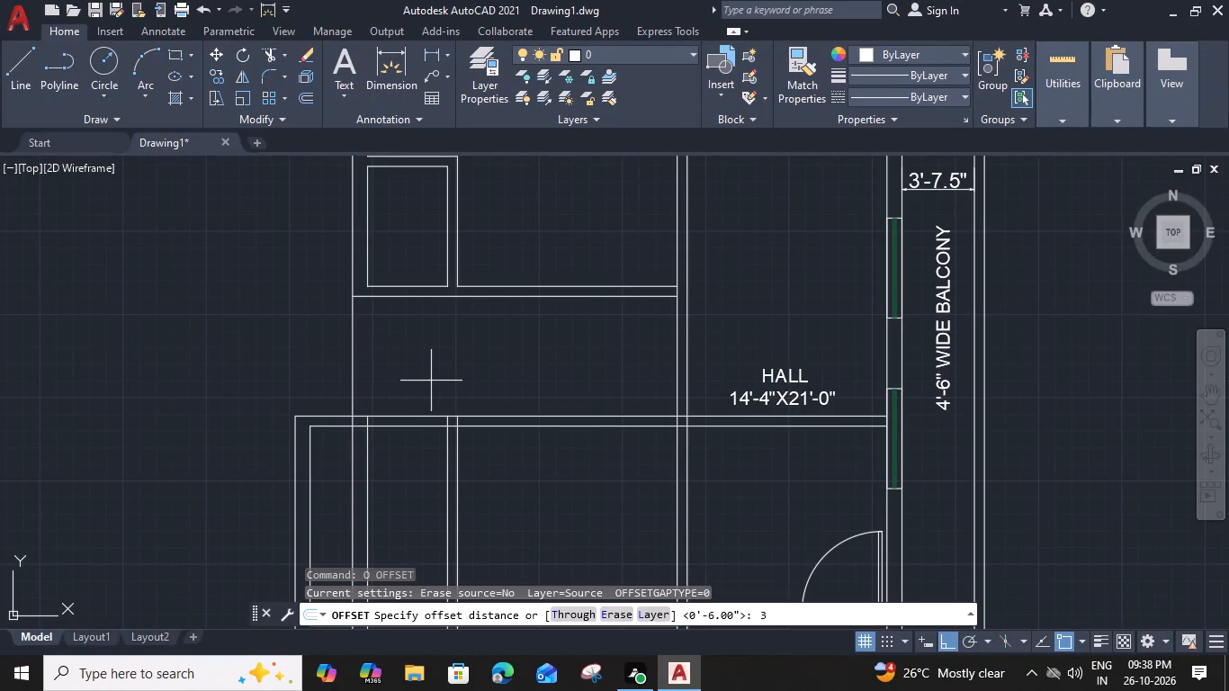
pyautogui.press("'")
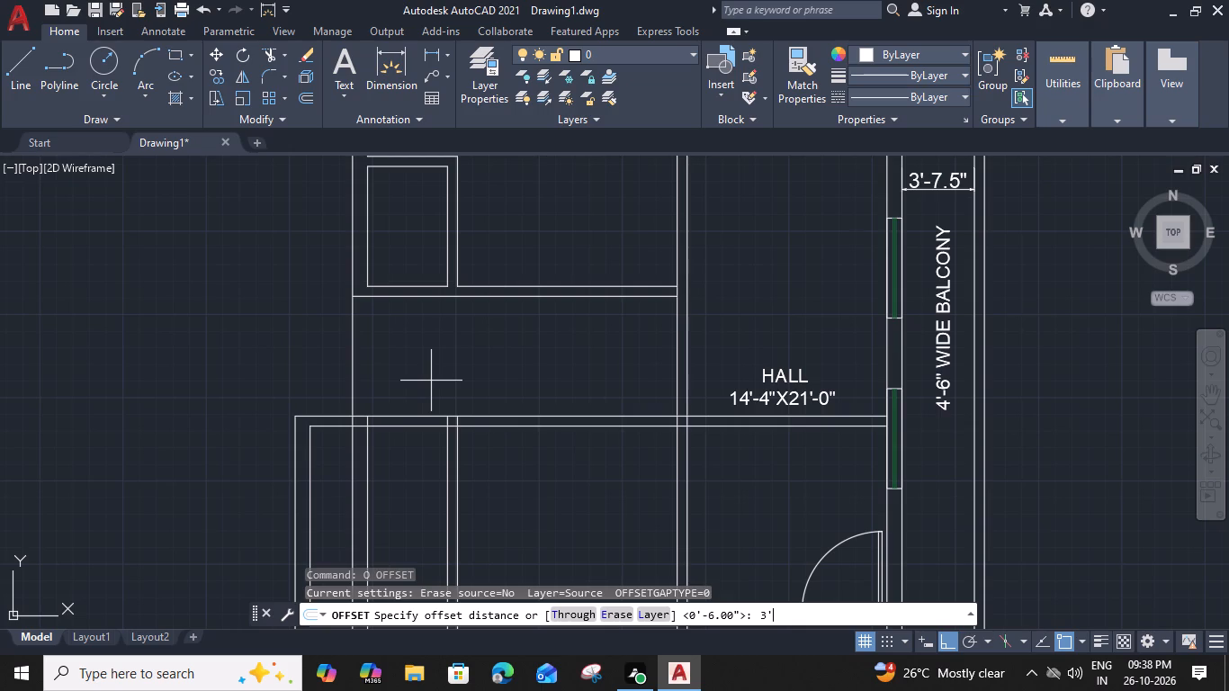
pyautogui.write('6"')
pyautogui.press('Return')
pyautogui.click(471, 383)
pyautogui.press('Escape')
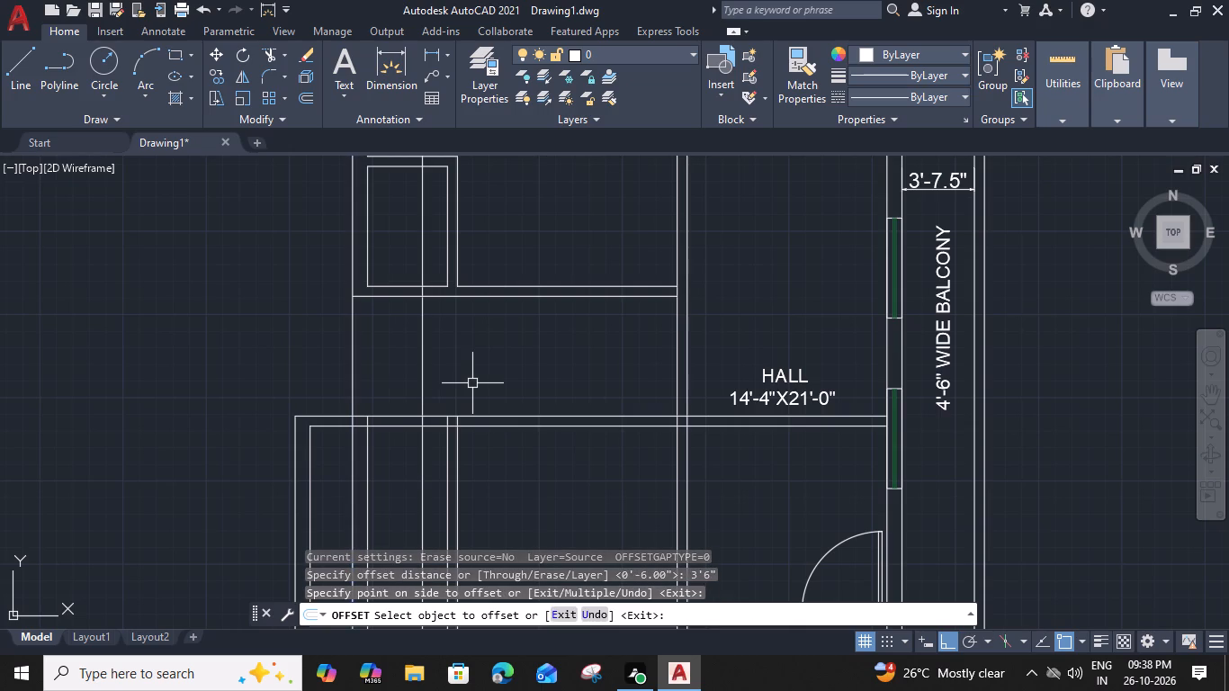
# Trim the 3'6" offset line within the wall thicknesses south of the small southwest room and erase its piece inside that room.
pyautogui.write('TR')
pyautogui.press('space')
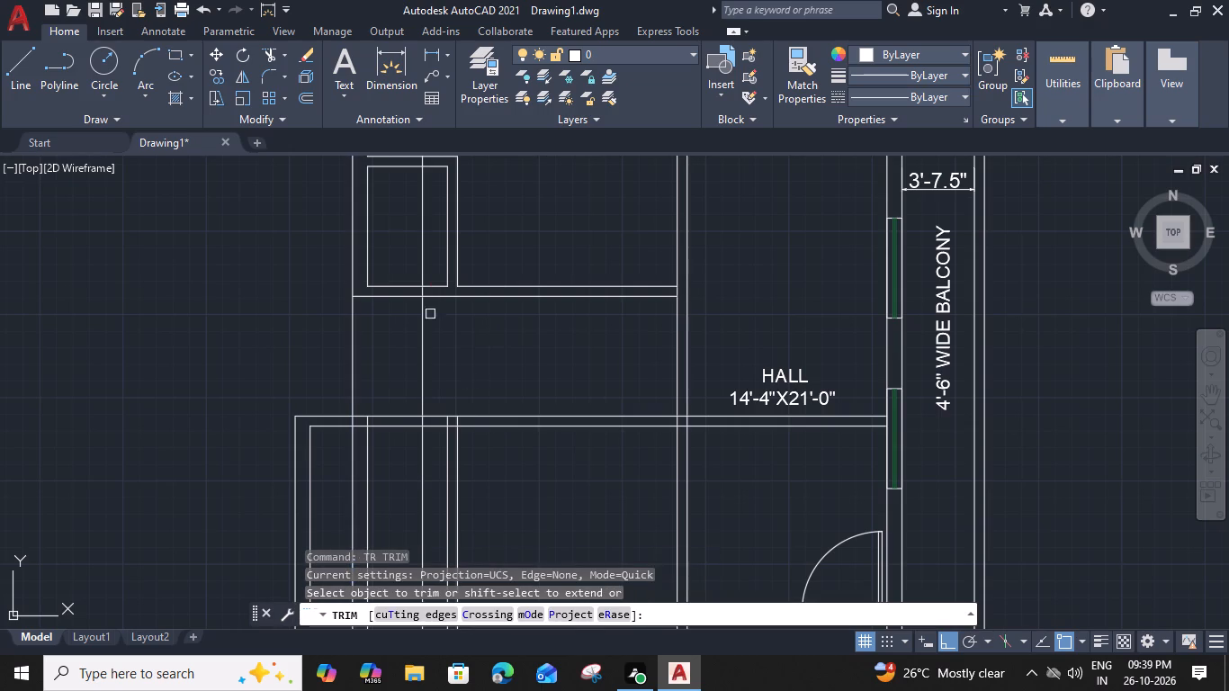
pyautogui.scroll(2, 421, 292)
pyautogui.click(421, 290)
pyautogui.scroll(-1, 421, 290)
pyautogui.scroll(-1, 424, 452)
pyautogui.scroll(2, 424, 465)
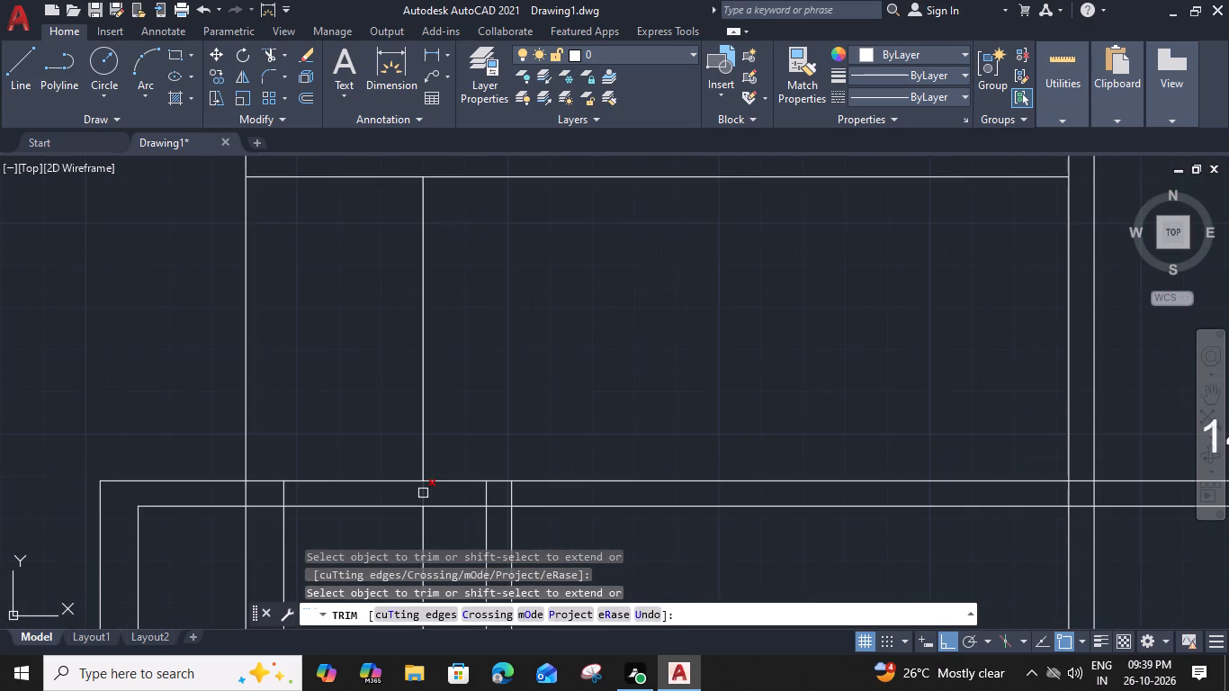
pyautogui.click(423, 493)
pyautogui.press('Escape')
pyautogui.moveTo(423, 337); pyautogui.dragTo(432, 498, button='middle')
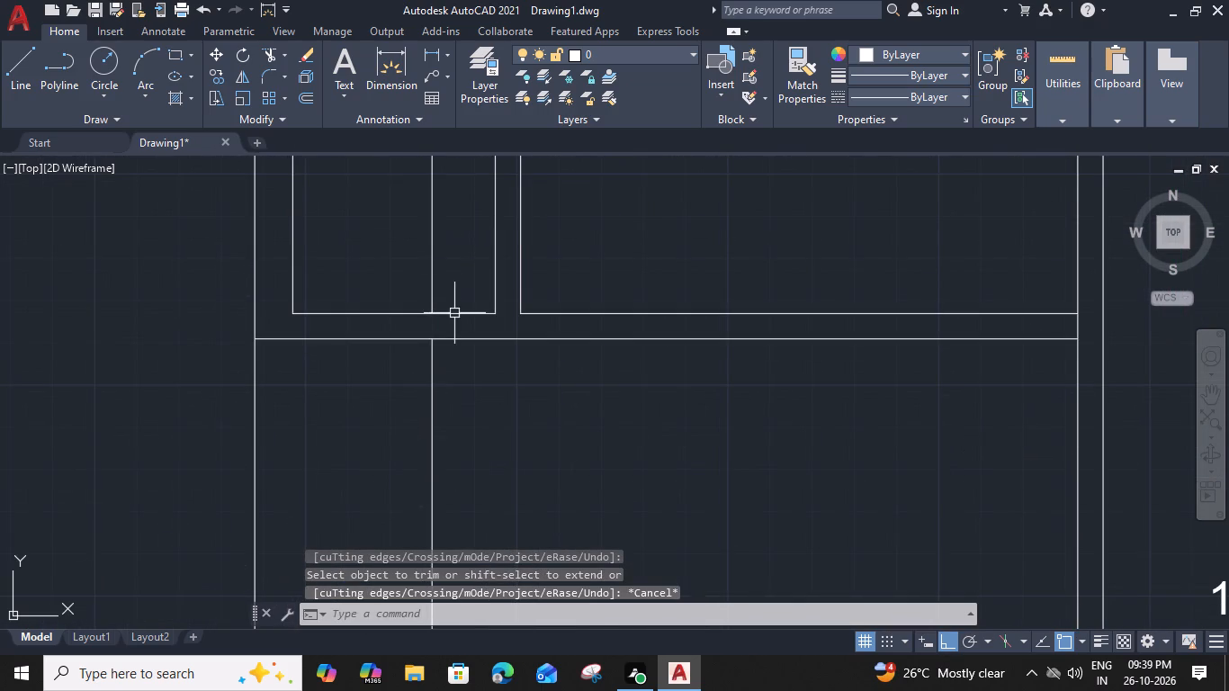
pyautogui.click(458, 267)
pyautogui.click(428, 277)
pyautogui.press('Delete')
# Trim the offset line out of the room north of the staircase, including through its south wall's thickness.
pyautogui.scroll(-3, 430, 283)
pyautogui.moveTo(462, 420); pyautogui.dragTo(462, 412, button='middle')
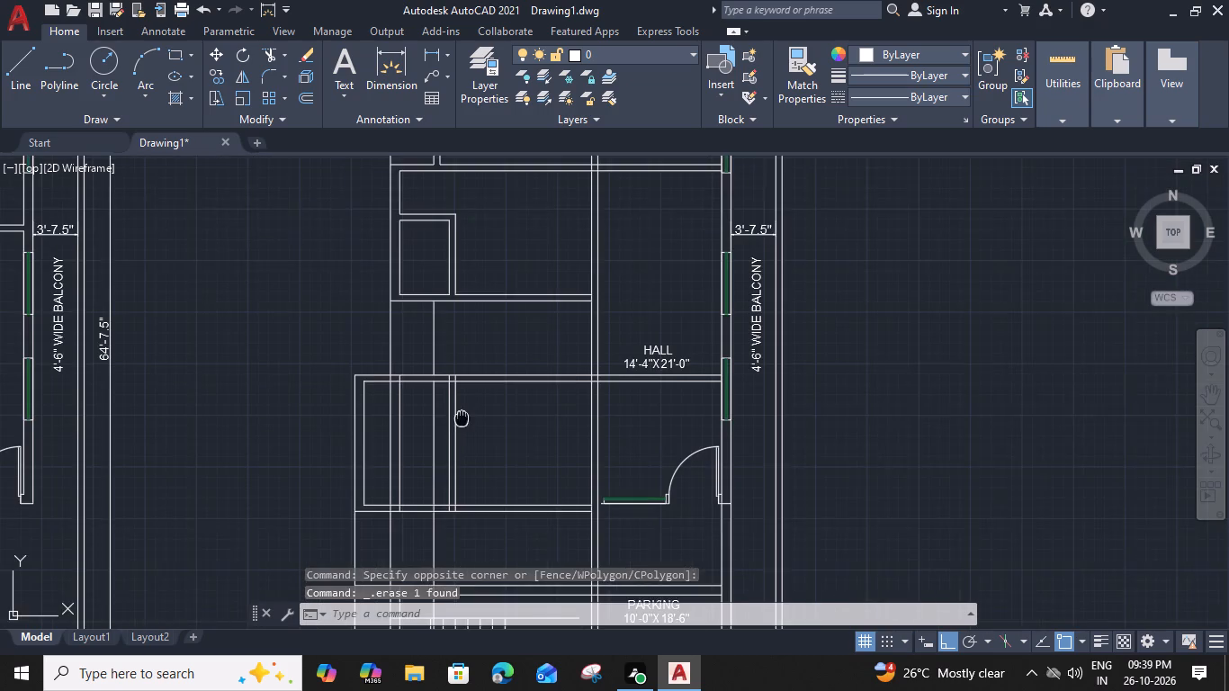
pyautogui.moveTo(462, 412); pyautogui.dragTo(463, 384, button='middle')
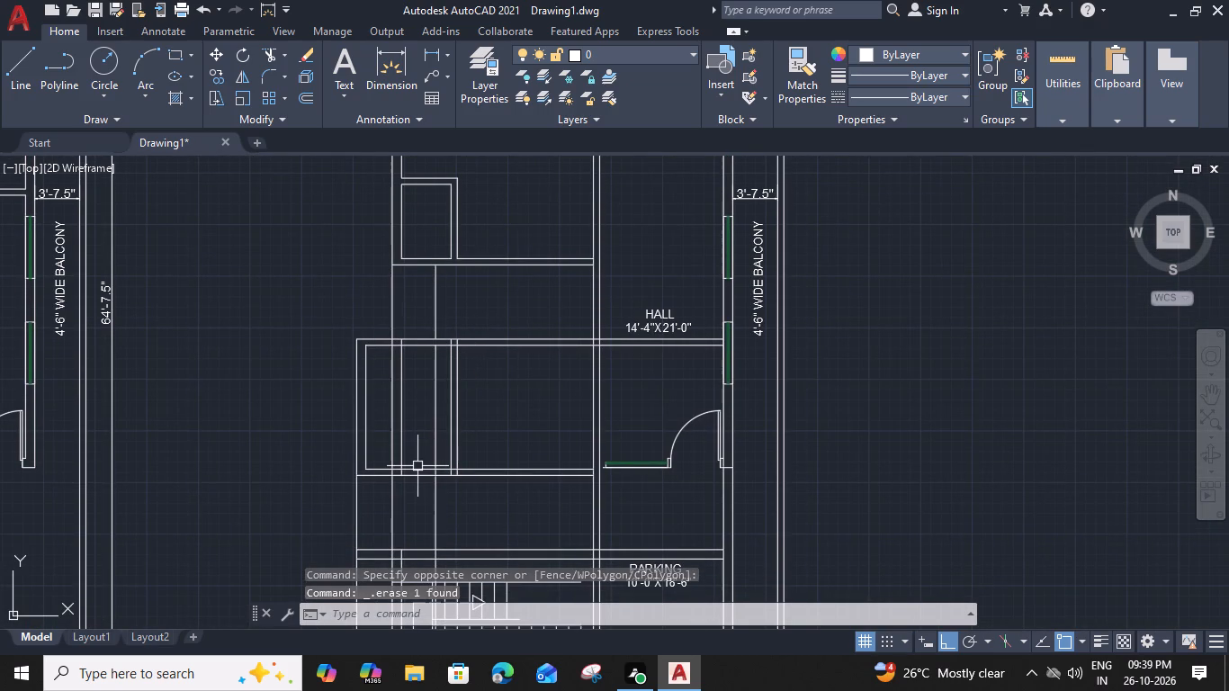
pyautogui.write('TR')
pyautogui.press('space')
pyautogui.scroll(3, 422, 475)
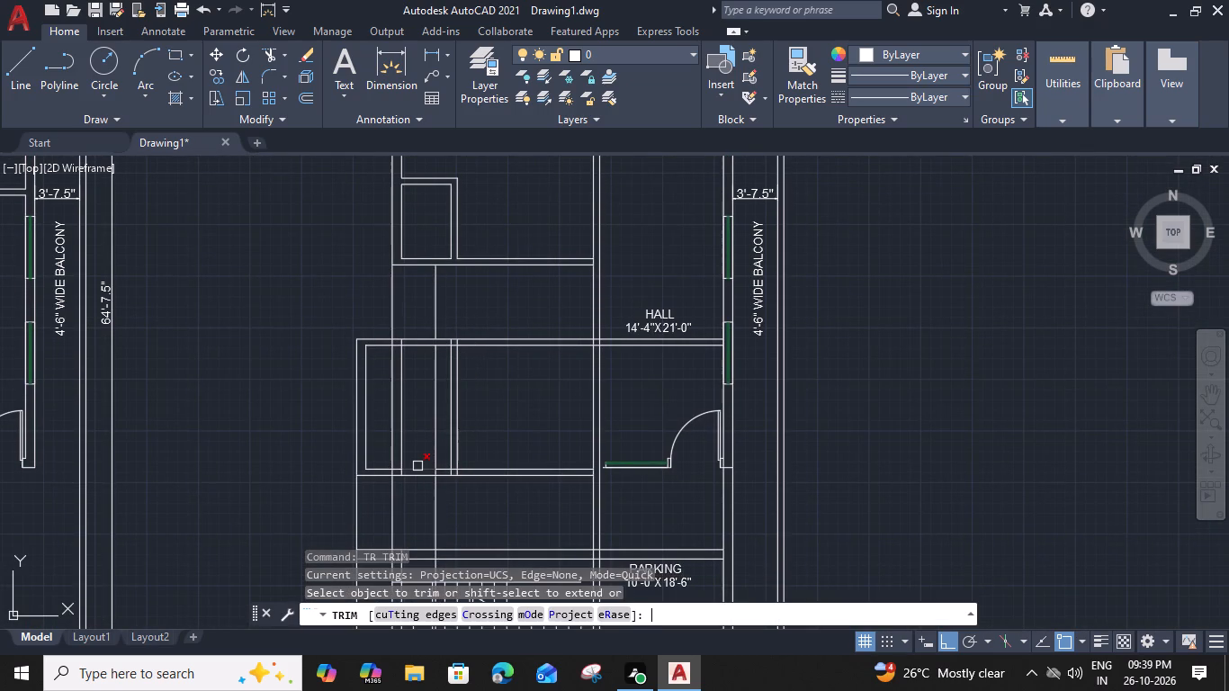
pyautogui.click(453, 470)
pyautogui.scroll(-1, 453, 470)
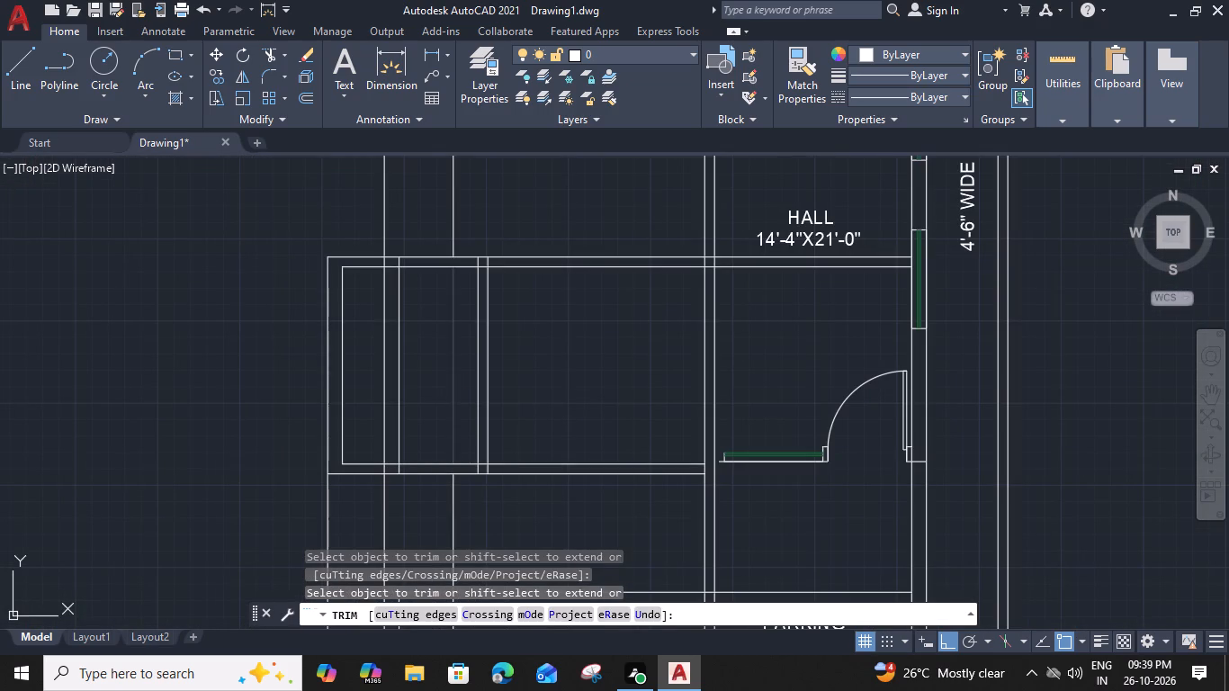
pyautogui.click(450, 388)
pyautogui.press('Escape')
# Offset the short line left between the two rooms 6" east to form a partition.
pyautogui.moveTo(457, 331); pyautogui.dragTo(454, 460, button='middle')
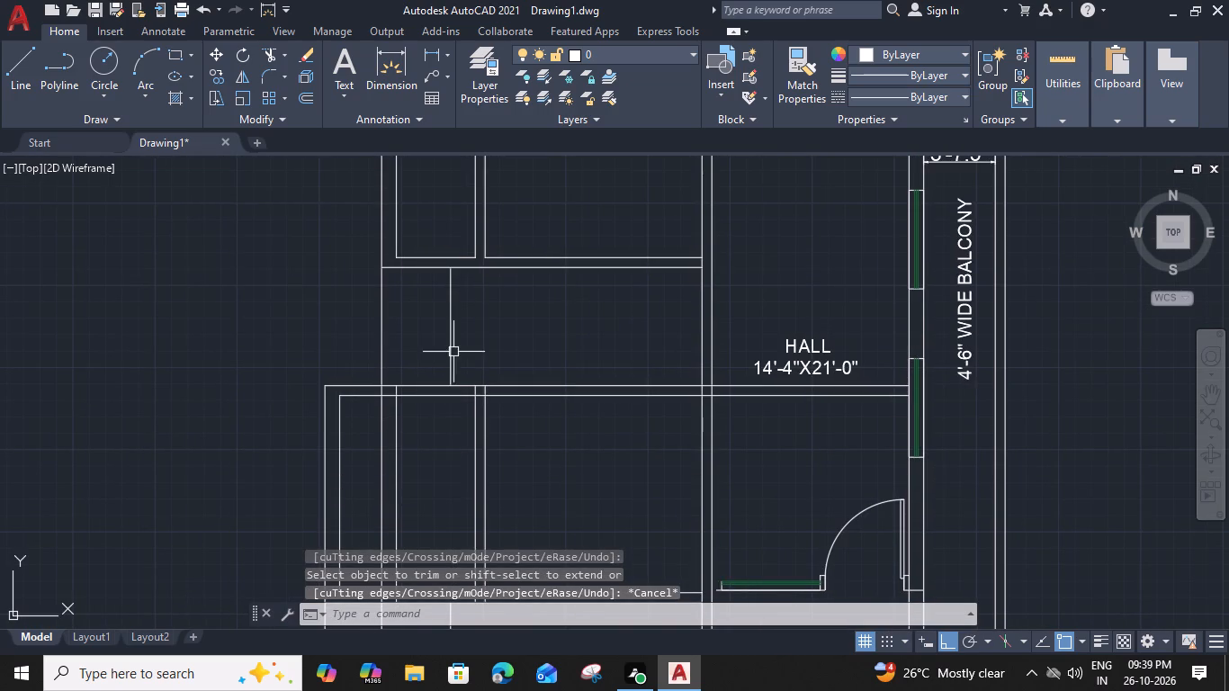
pyautogui.click(453, 337)
pyautogui.write('O 6')
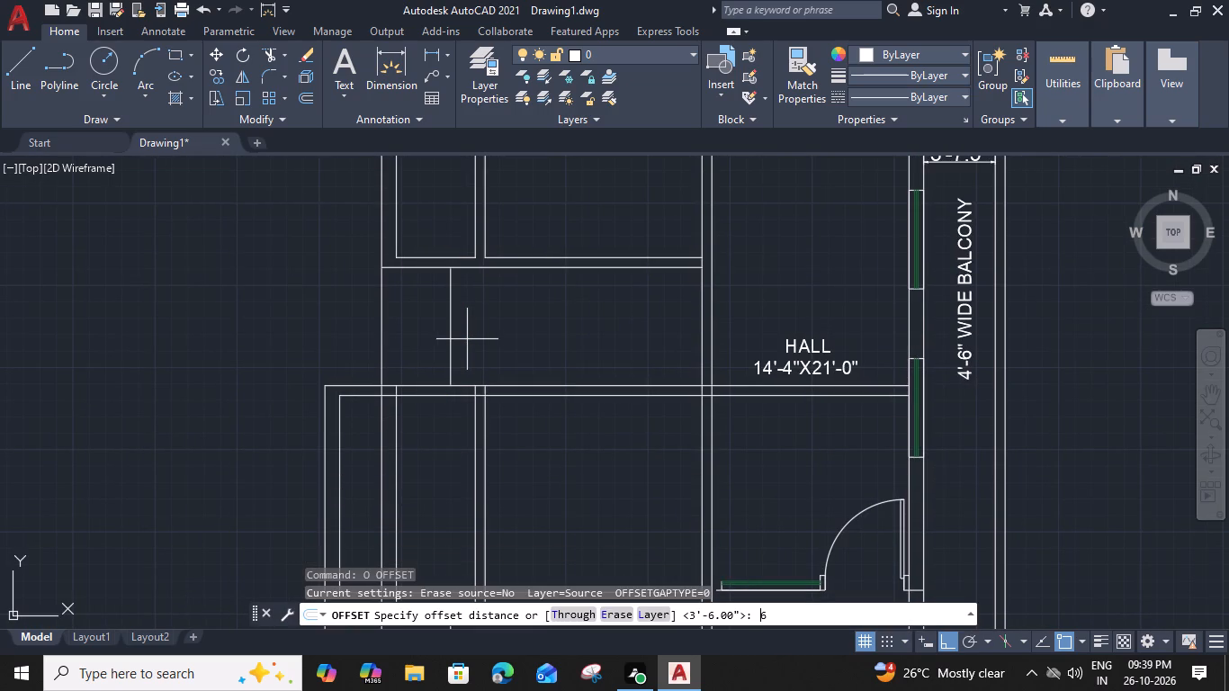
pyautogui.hotkey('shift', '"')
pyautogui.press('Return')
pyautogui.click(488, 352)
pyautogui.press('Escape')
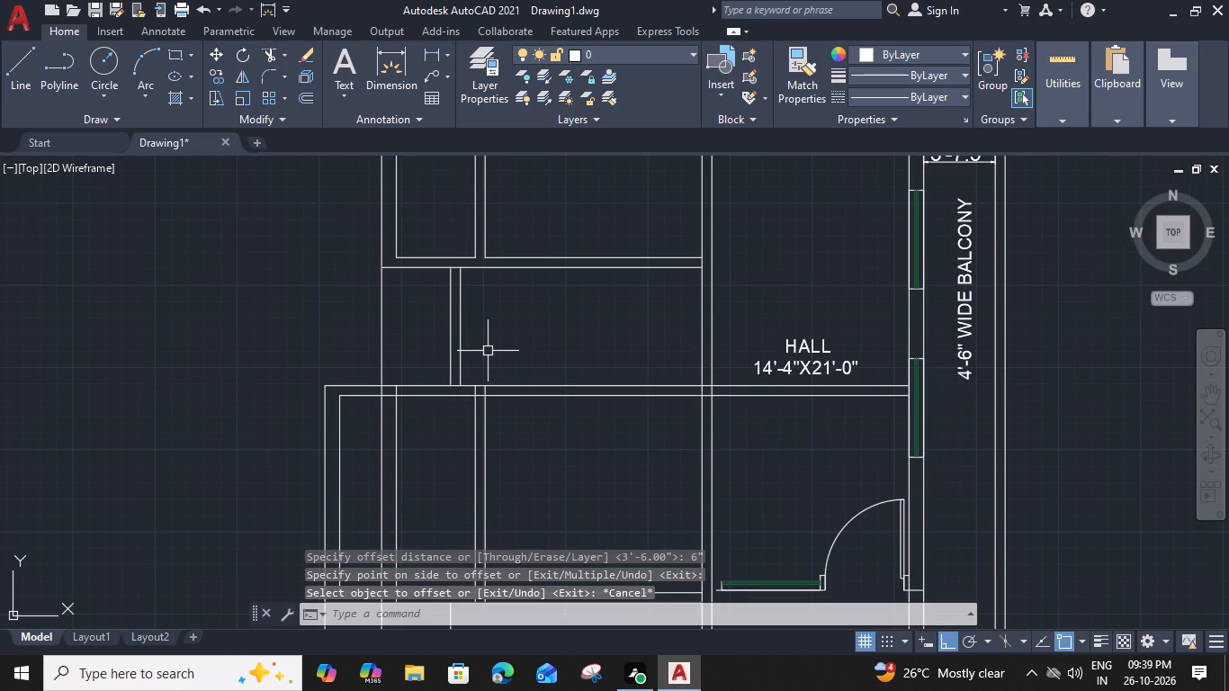
# Trim the wall lines between the new partition's faces and the crossing segments within the lower room's north wall.
pyautogui.write('TR')
pyautogui.press('space')
pyautogui.scroll(-1, 453, 255)
pyautogui.scroll(2, 453, 255)
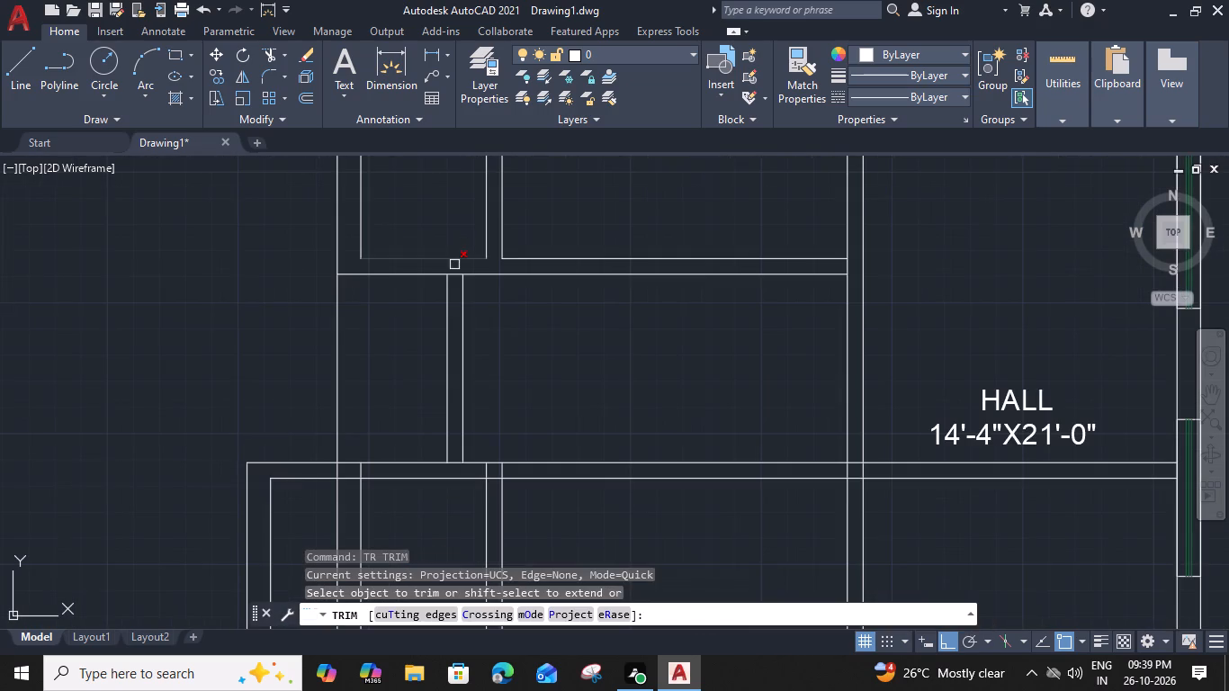
pyautogui.click(453, 273)
pyautogui.click(453, 461)
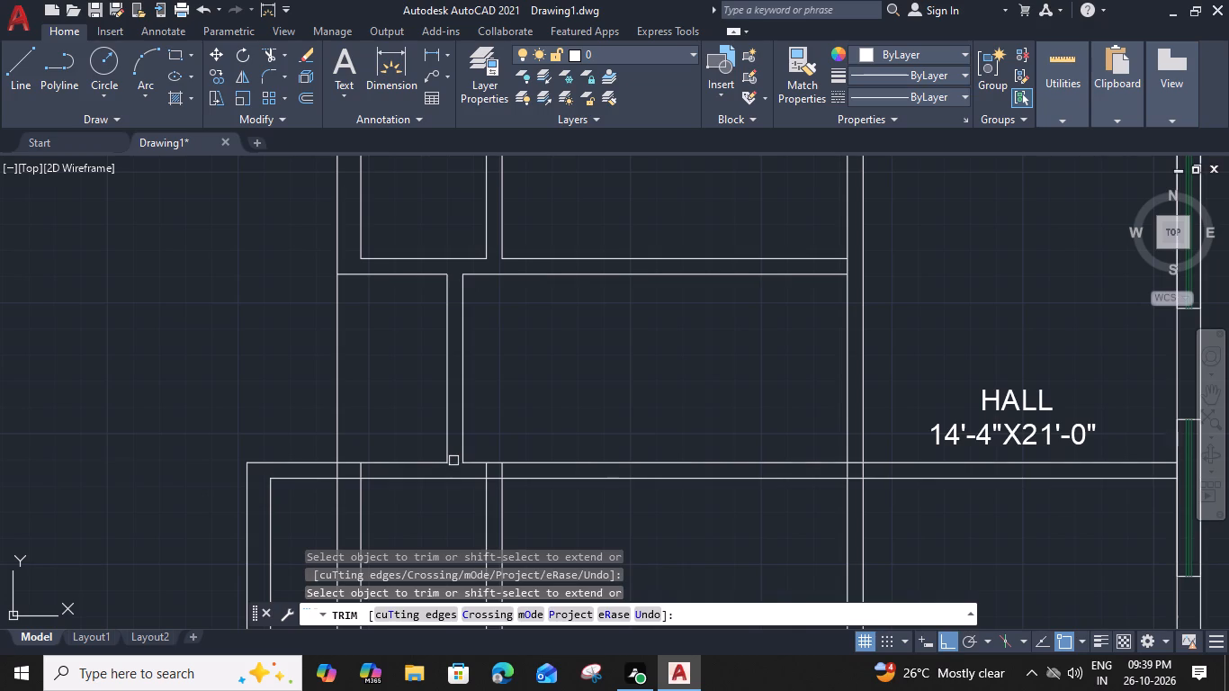
pyautogui.click(474, 471)
pyautogui.click(509, 471)
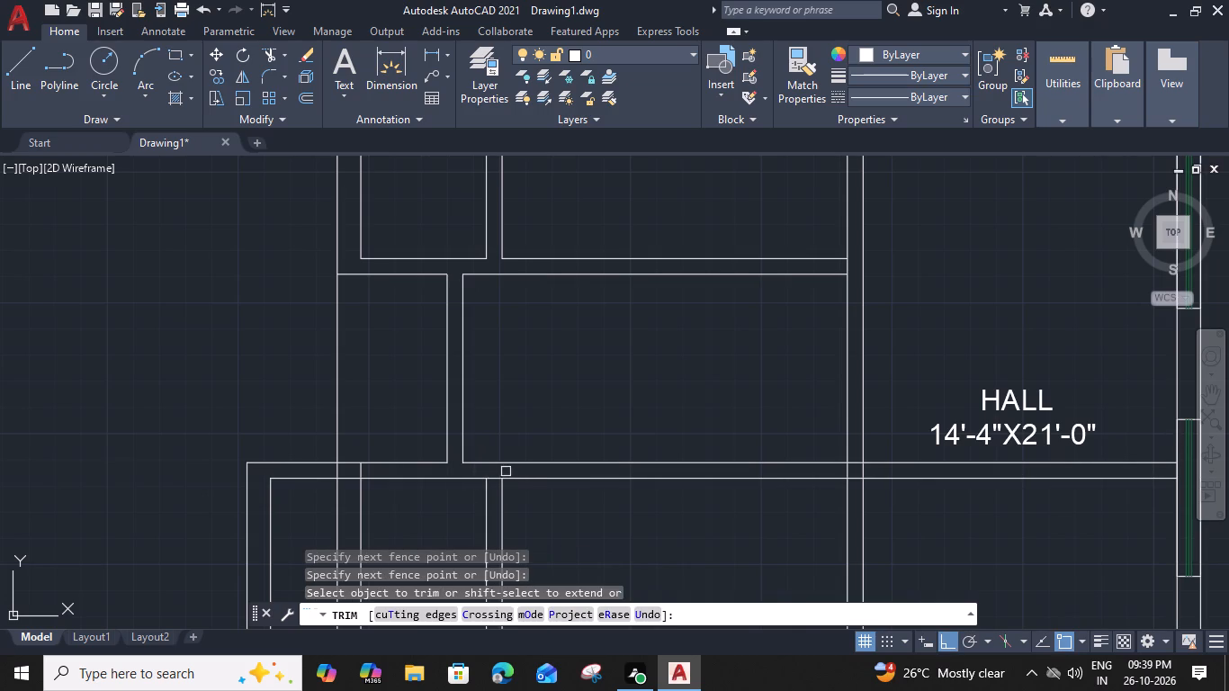
pyautogui.click(361, 470)
pyautogui.click(352, 478)
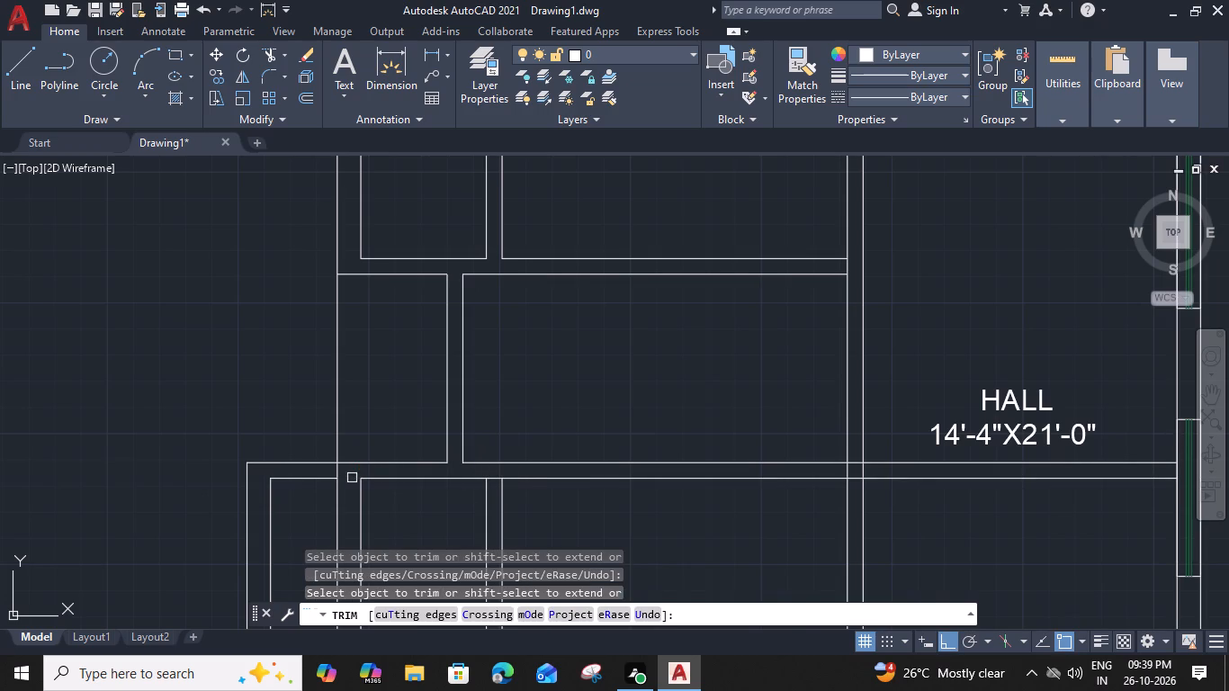
# Trim the crossing lines where the west wall and the partition meet the lower room's south wall.
pyautogui.scroll(-1, 352, 478)
pyautogui.moveTo(391, 503); pyautogui.dragTo(424, 299, button='middle')
pyautogui.scroll(3, 384, 478)
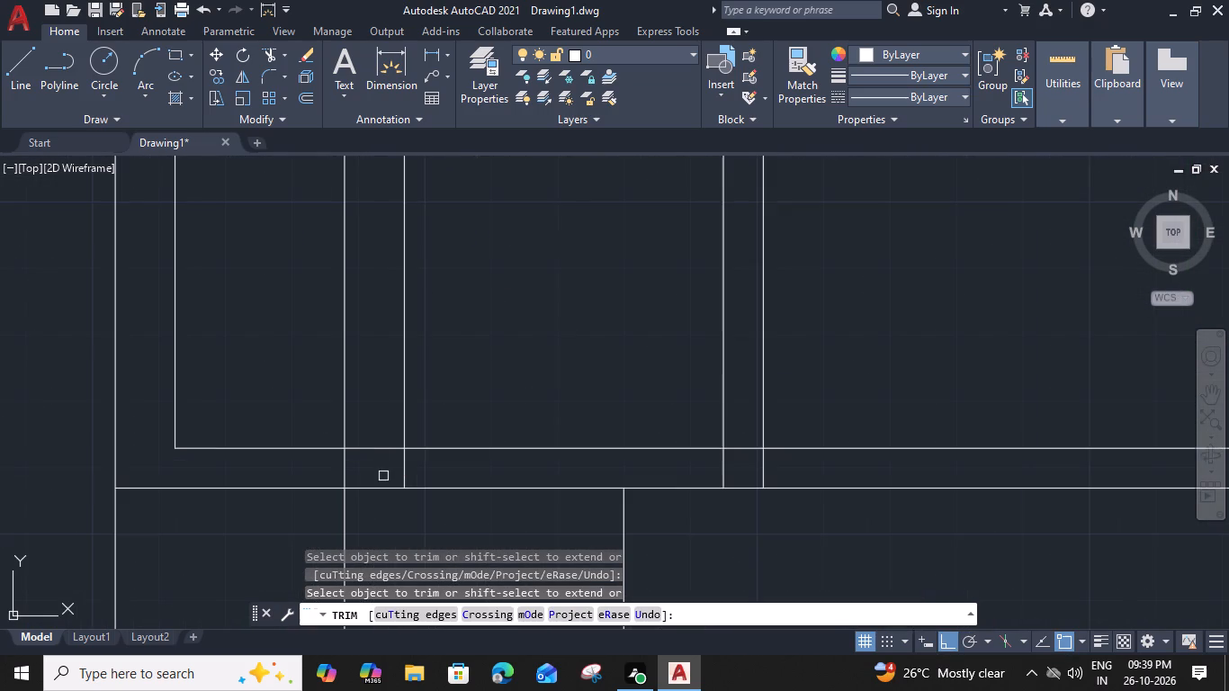
pyautogui.click(377, 438)
pyautogui.click(418, 483)
pyautogui.click(695, 480)
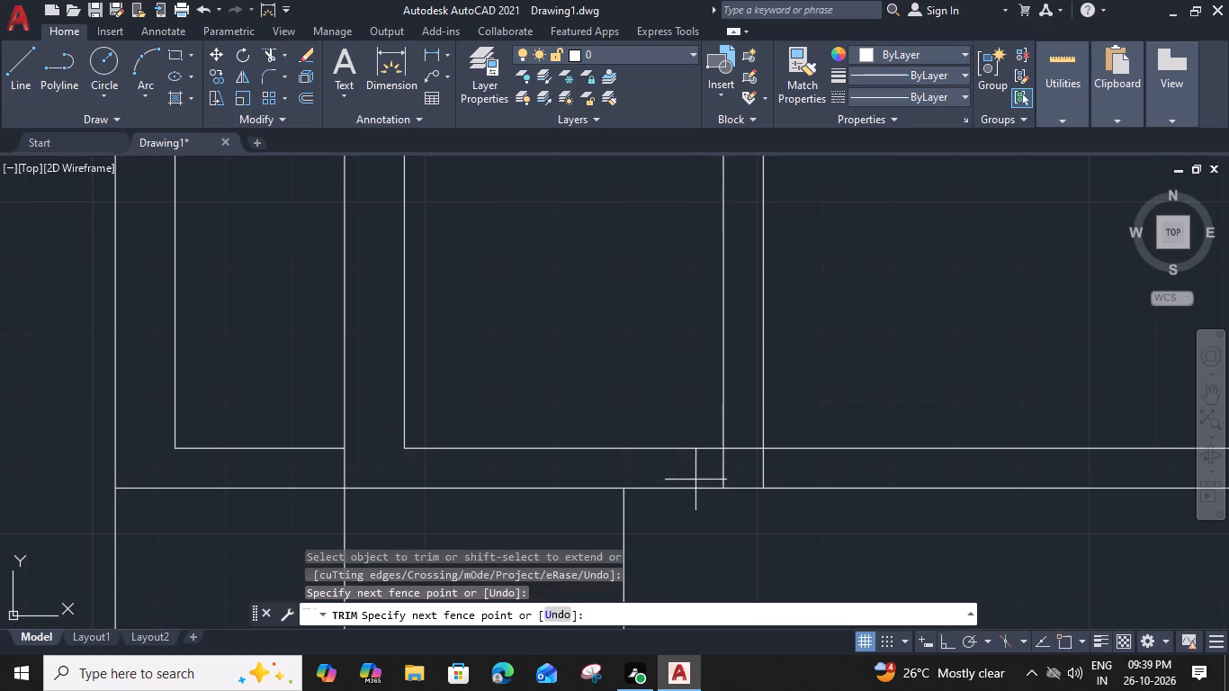
pyautogui.click(741, 443)
pyautogui.click(763, 467)
pyautogui.press('Escape')
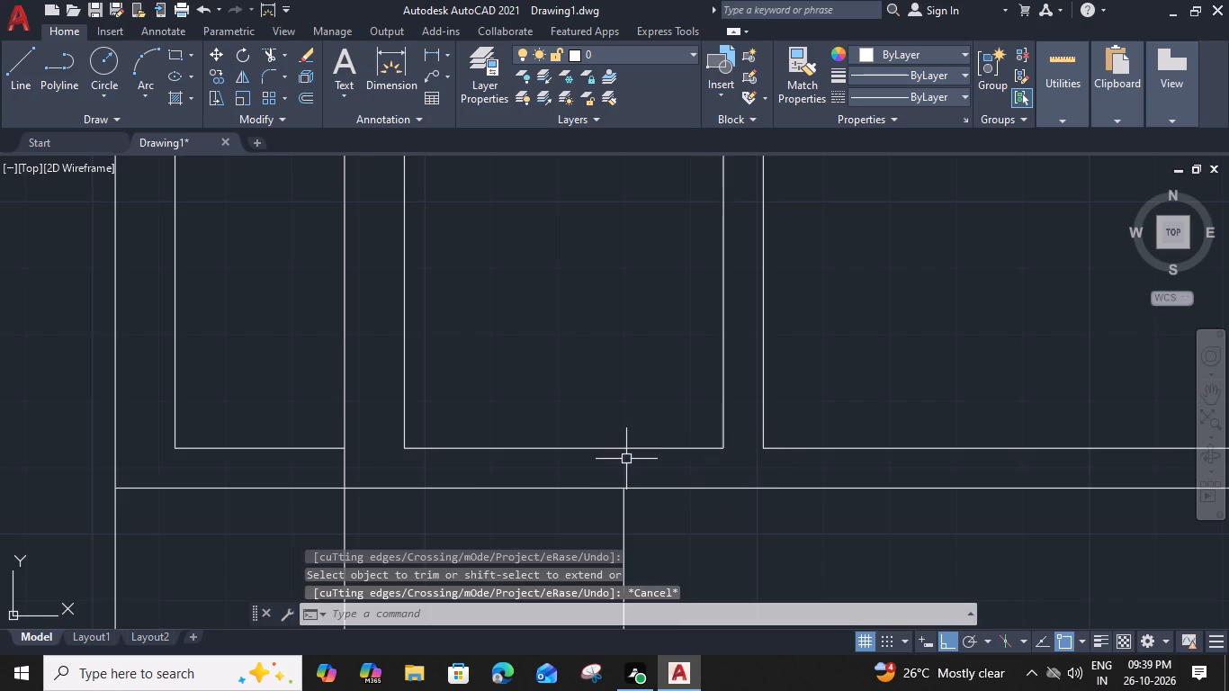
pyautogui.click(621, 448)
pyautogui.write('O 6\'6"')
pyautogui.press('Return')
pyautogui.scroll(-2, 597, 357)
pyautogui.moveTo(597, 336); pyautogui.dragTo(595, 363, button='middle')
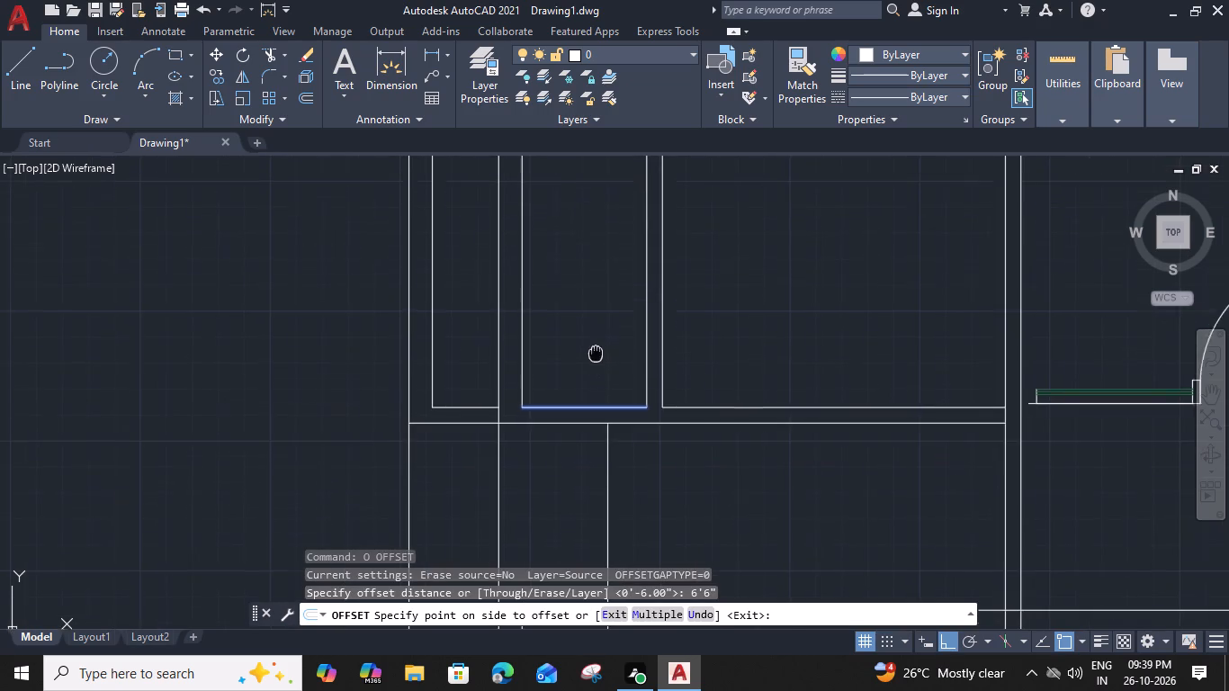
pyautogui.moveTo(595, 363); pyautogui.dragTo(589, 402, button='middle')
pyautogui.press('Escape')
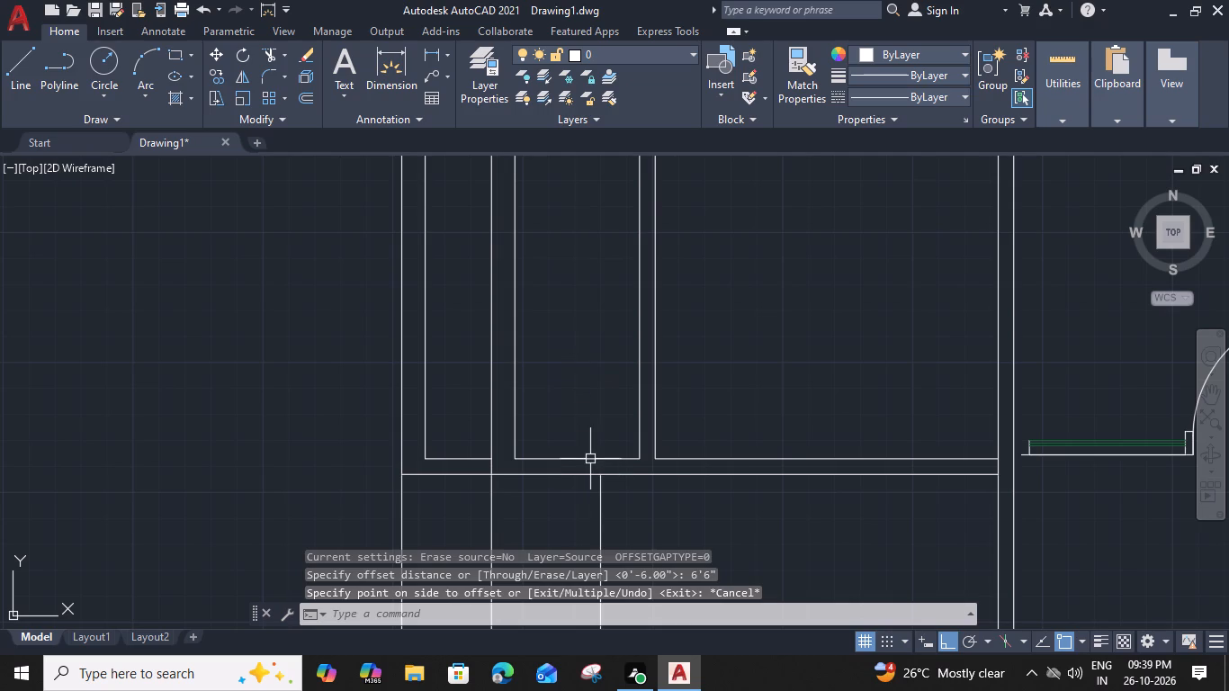
# Offset the south wall's inner line between the west wall and the partition 6' north.
pyautogui.click(587, 459)
pyautogui.write("O 6'")
pyautogui.press('space')
pyautogui.click(584, 379)
pyautogui.moveTo(584, 371); pyautogui.dragTo(570, 449, button='middle')
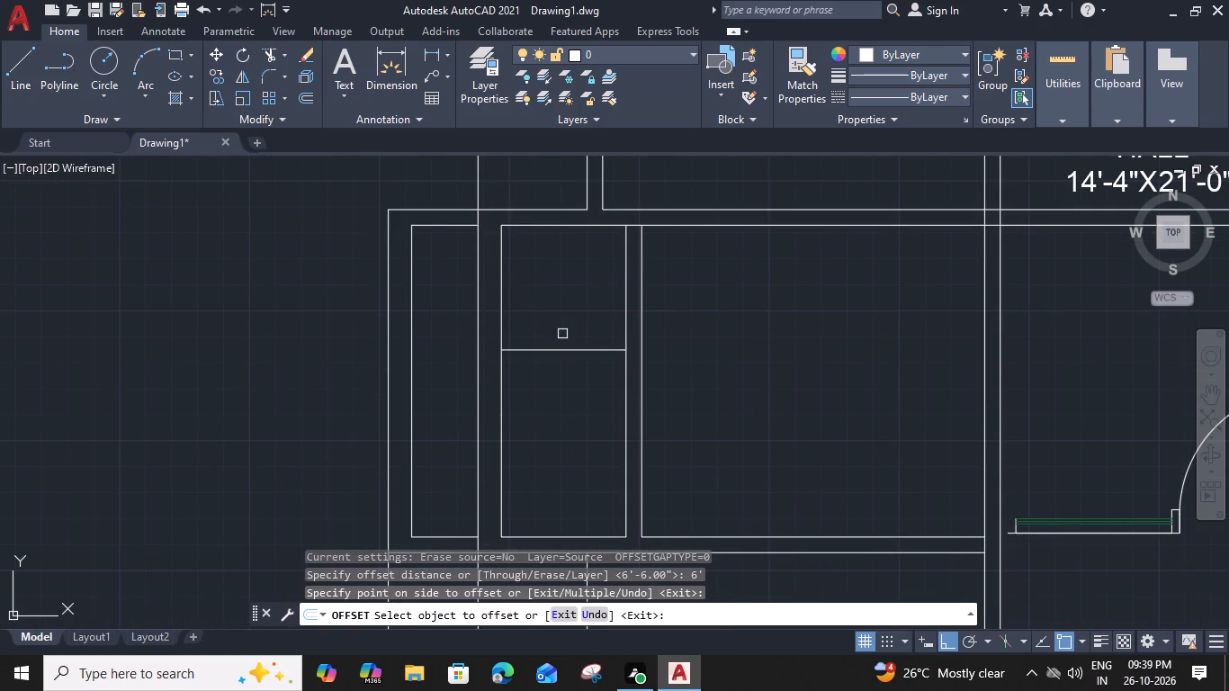
pyautogui.press('Escape')
# Offset the new cross line 6" north to form the second small room's north wall.
pyautogui.click(561, 349)
pyautogui.write('O 6"')
pyautogui.press('Return')
pyautogui.click(560, 307)
pyautogui.press('Escape')
pyautogui.press('r')
pyautogui.press('Escape')
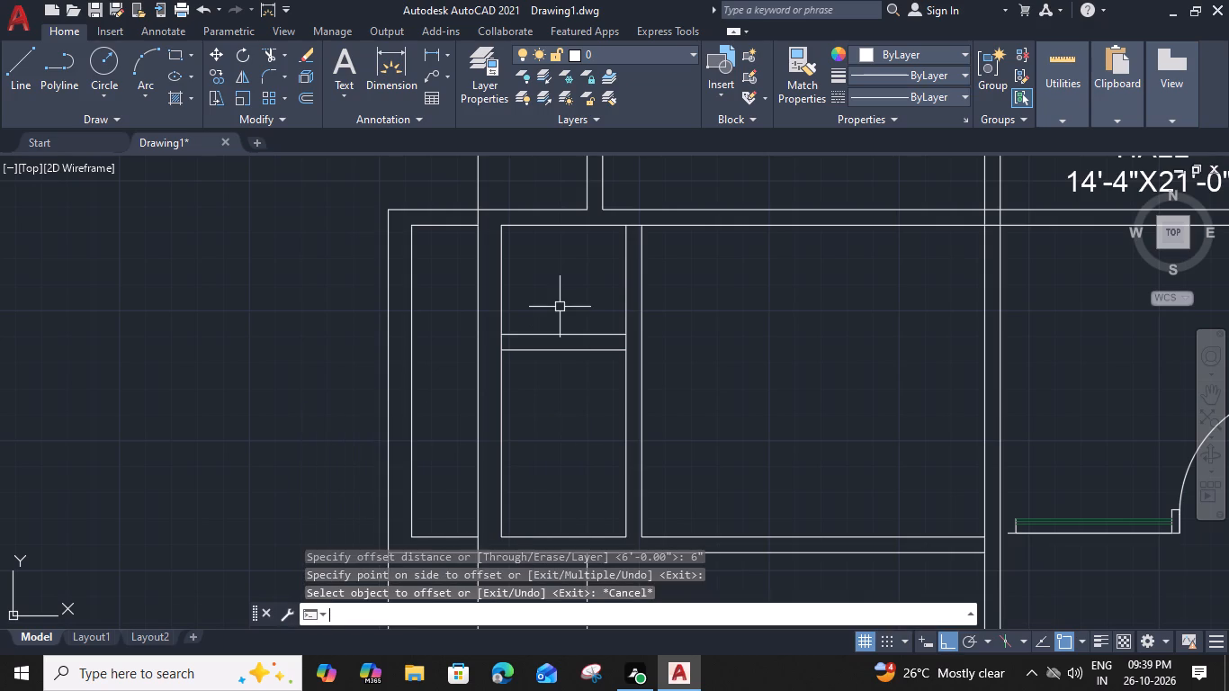
# Extend the upper line of this small room's north wall to the partition's east face.
pyautogui.write('EX')
pyautogui.press('space')
pyautogui.click(580, 335)
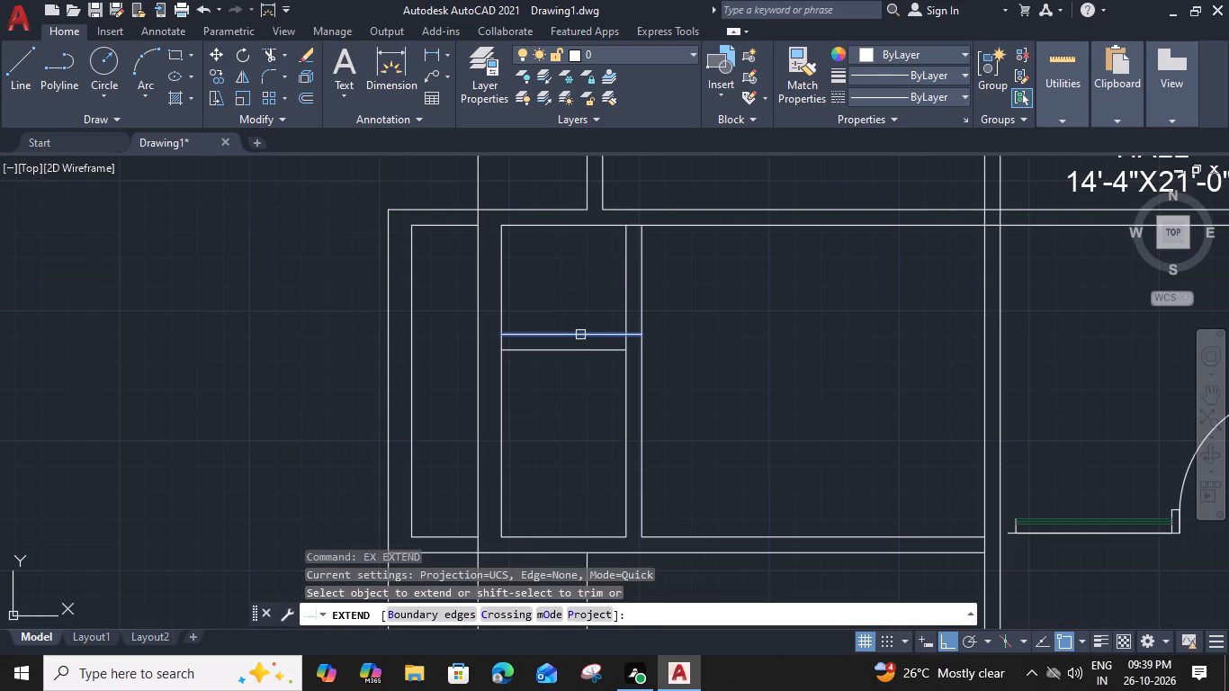
# Trim the partition lines north of this small room and the vertical segments within its north wall's thickness.
pyautogui.keyDown('shift'); pyautogui.click(589, 319); pyautogui.keyUp('shift')
pyautogui.keyDown('shift'); pyautogui.click(676, 326); pyautogui.keyUp('shift')
pyautogui.scroll(1, 631, 342)
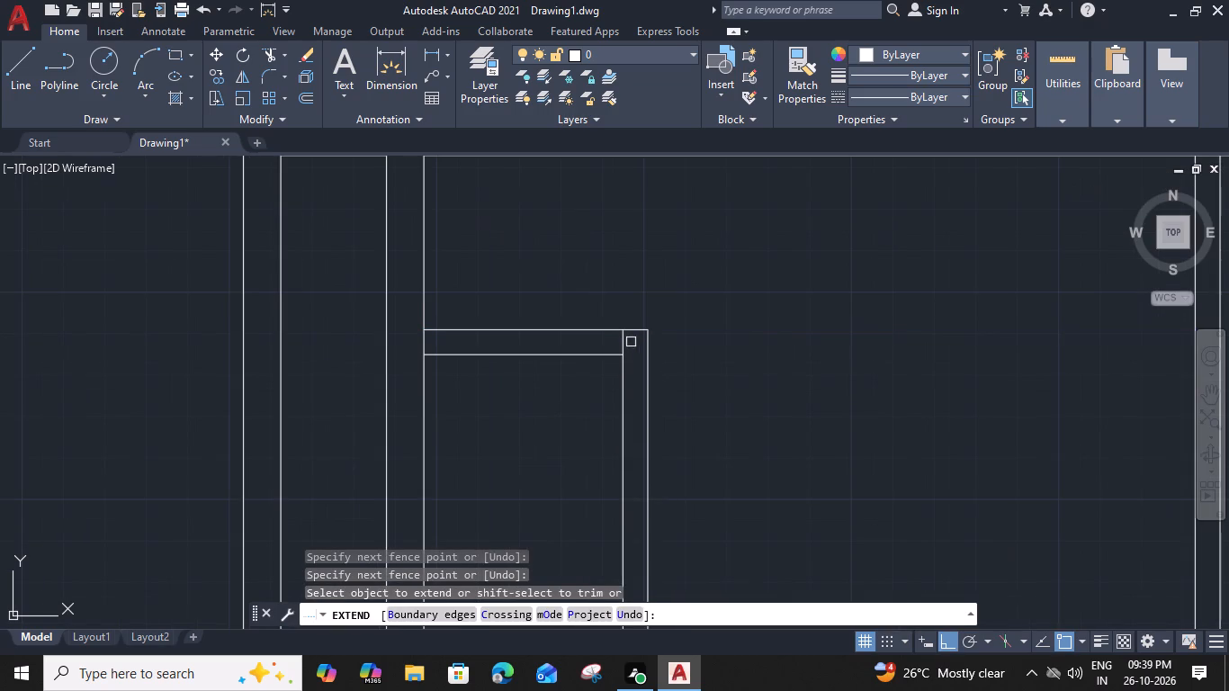
pyautogui.keyDown('shift'); pyautogui.click(622, 342); pyautogui.keyUp('shift')
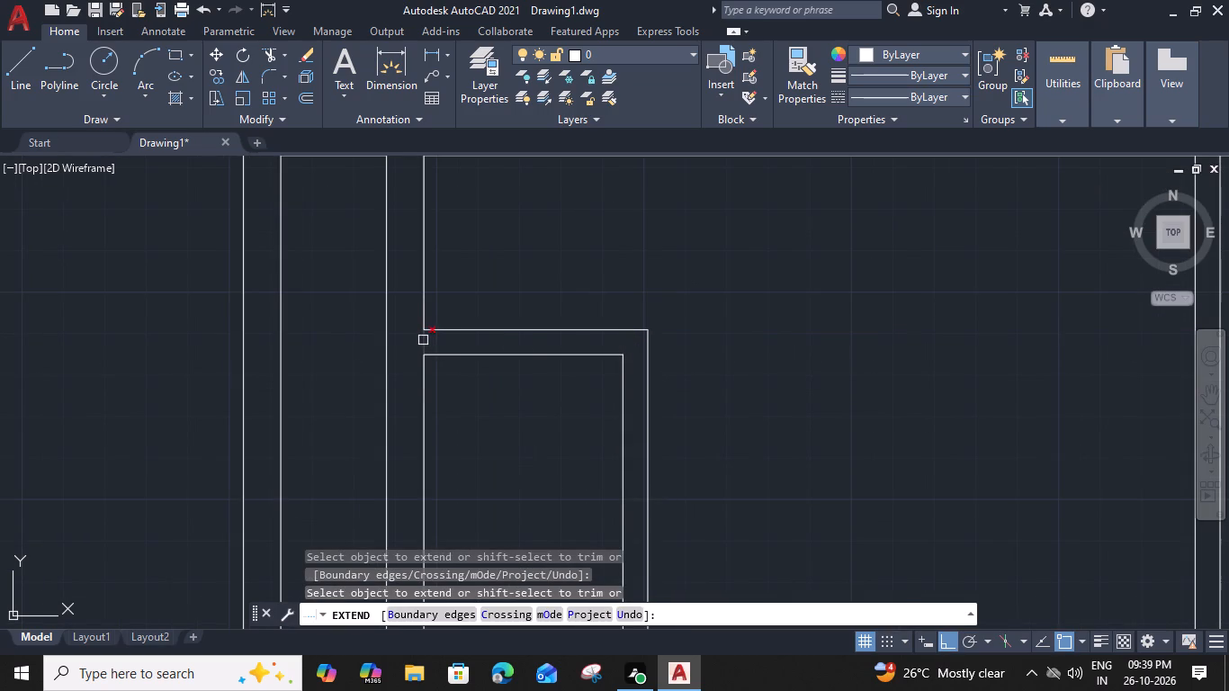
pyautogui.keyDown('shift'); pyautogui.click(423, 339); pyautogui.keyUp('shift')
pyautogui.scroll(-1, 423, 339)
pyautogui.moveTo(484, 436); pyautogui.dragTo(507, 344, button='middle')
pyautogui.press('Escape')
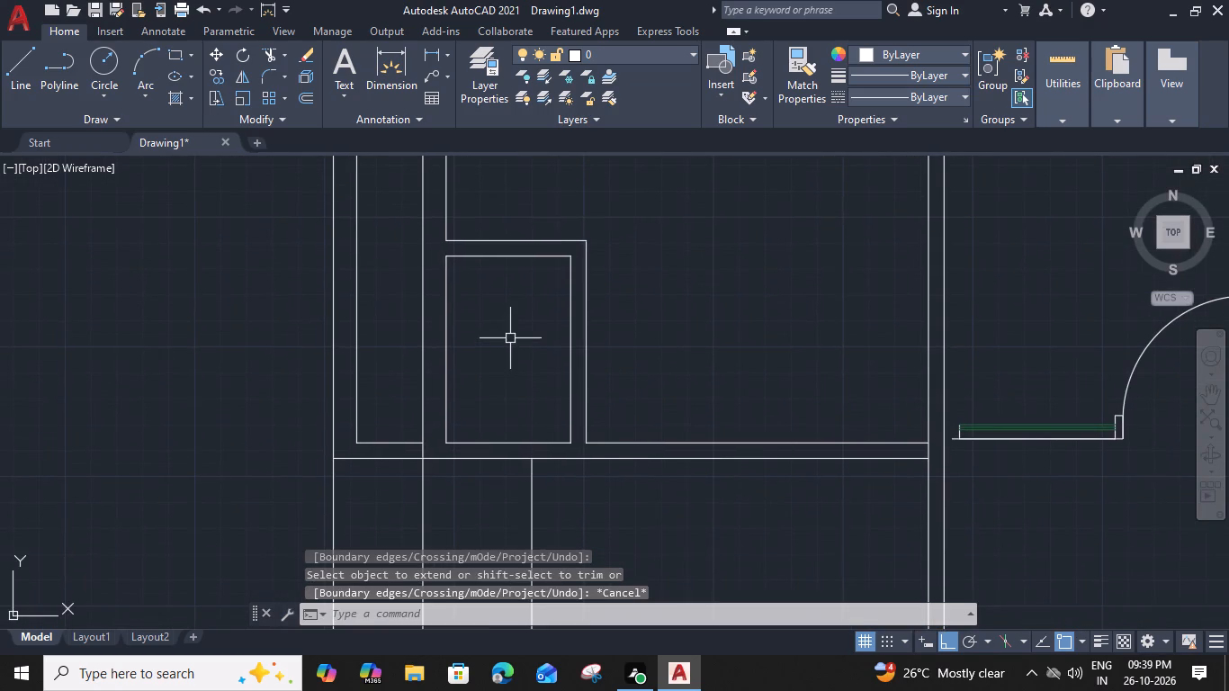
# Trim the 3'6" offset line within the wall north of the staircase and where it continues south over the stairs.
pyautogui.scroll(-2, 510, 338)
pyautogui.moveTo(508, 400); pyautogui.dragTo(502, 372, button='middle')
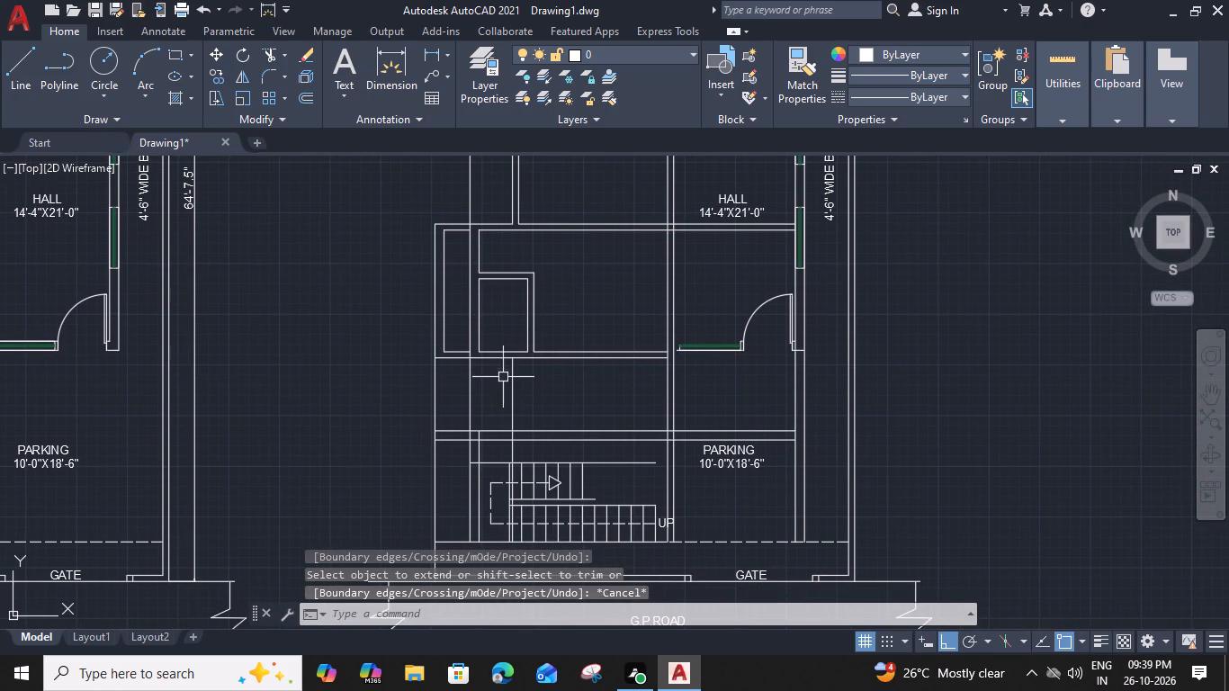
pyautogui.scroll(1, 511, 393)
pyautogui.scroll(-2, 511, 393)
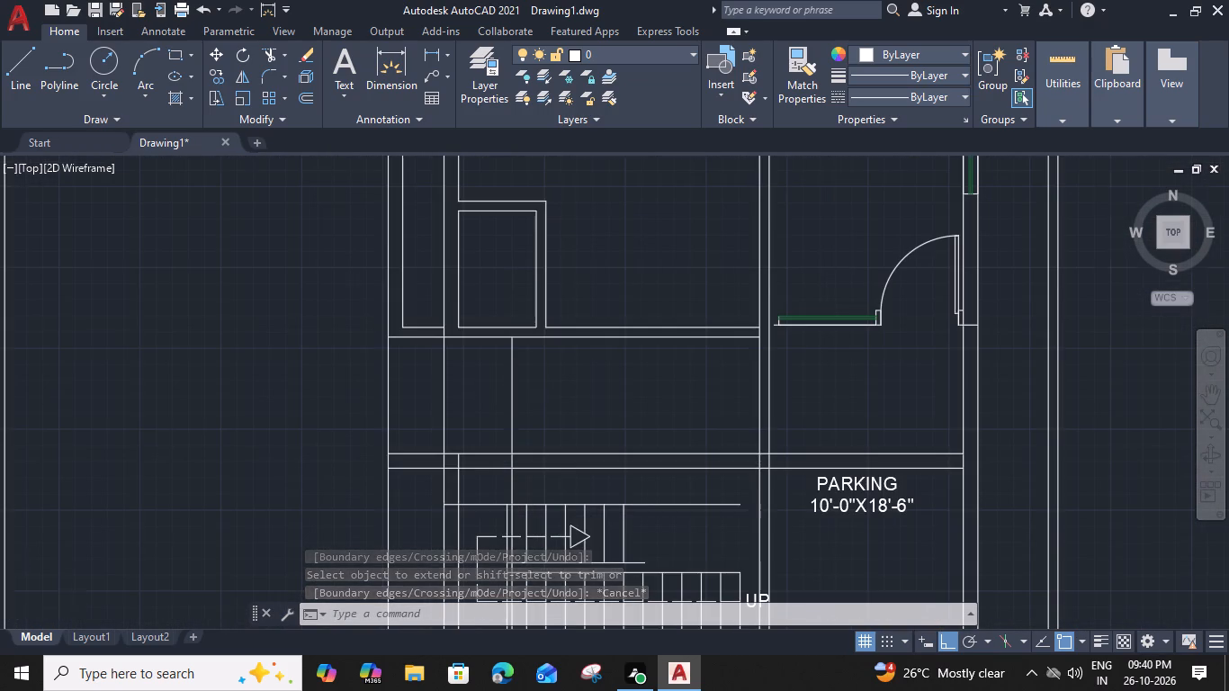
pyautogui.moveTo(511, 393); pyautogui.dragTo(508, 412, button='middle')
pyautogui.scroll(1, 513, 429)
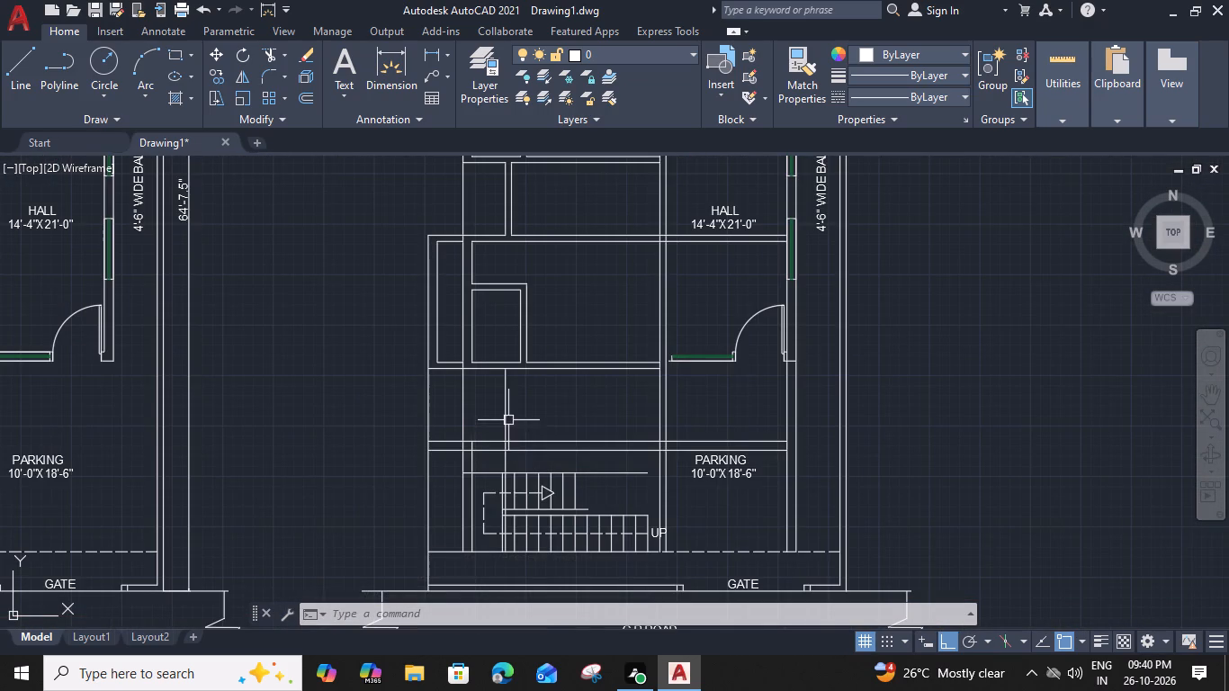
pyautogui.write('TR')
pyautogui.press('space')
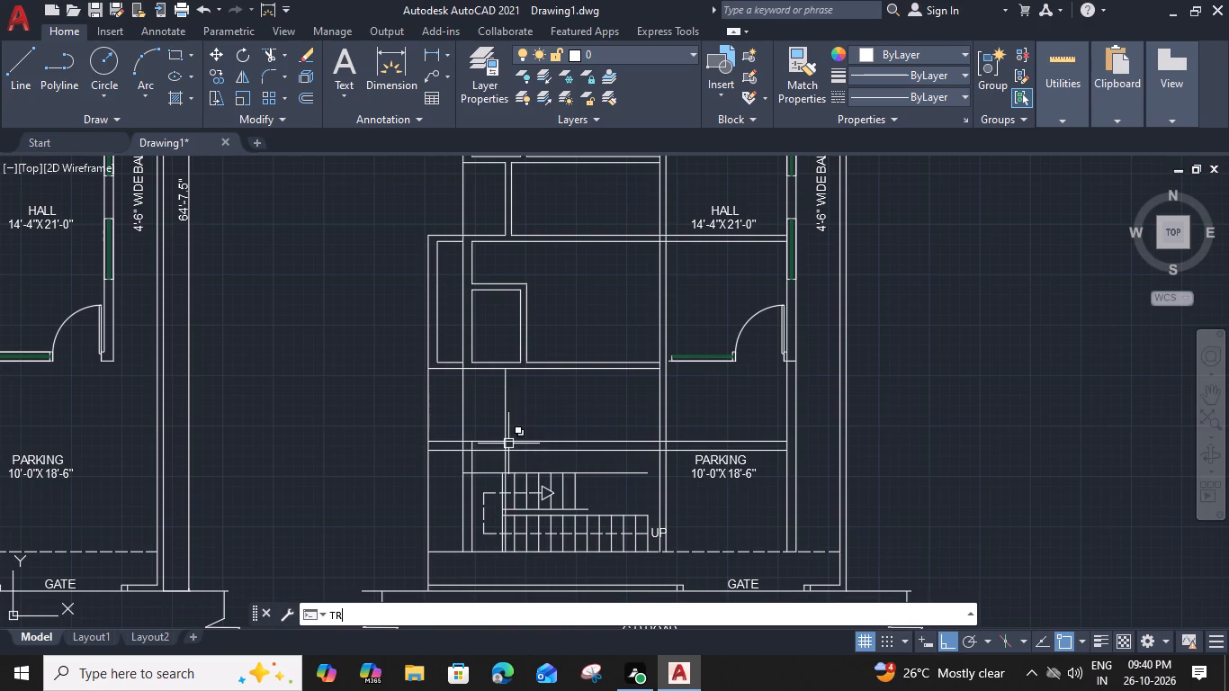
pyautogui.scroll(2, 508, 444)
pyautogui.click(502, 448)
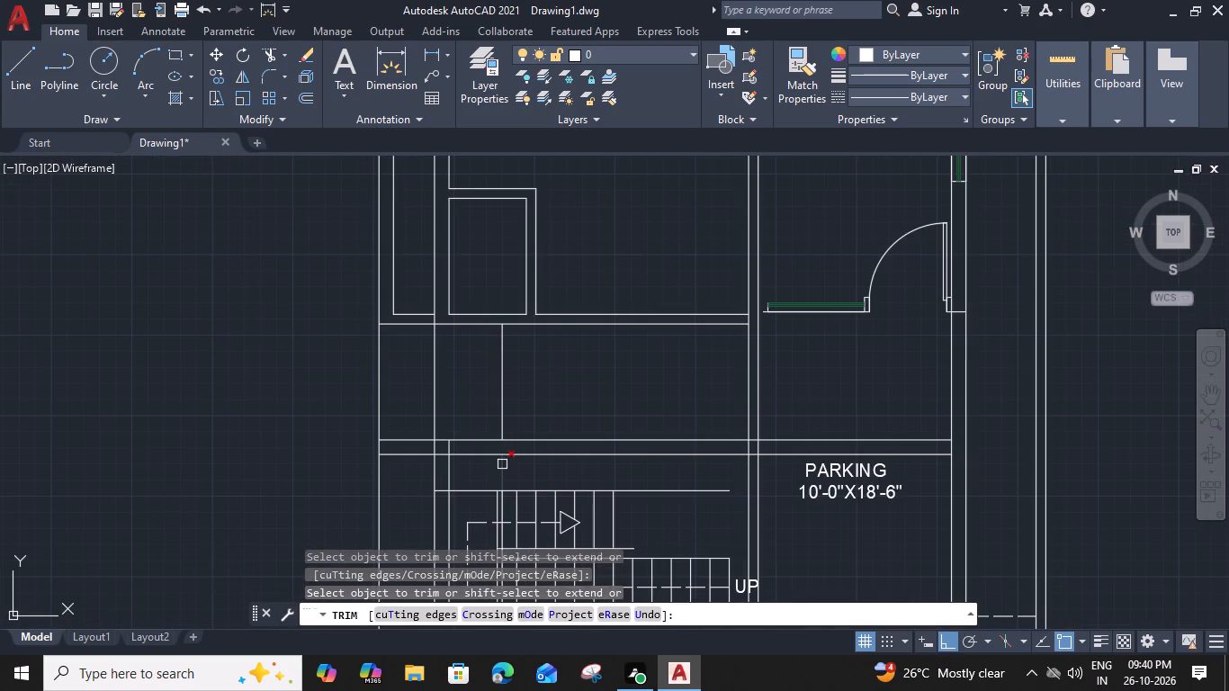
pyautogui.click(502, 464)
pyautogui.press('Escape')
# Offset the remaining short line north of the staircase 6" east to form a partition.
pyautogui.click(502, 408)
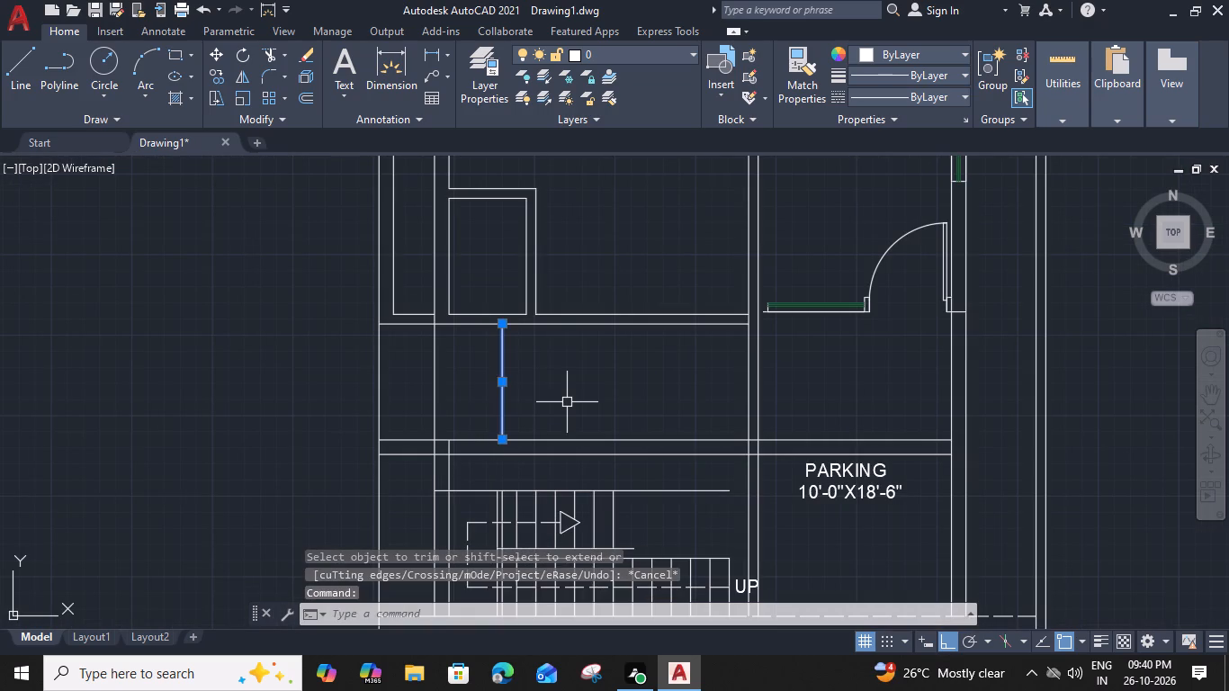
pyautogui.write('O 6"')
pyautogui.press('Return')
pyautogui.click(585, 406)
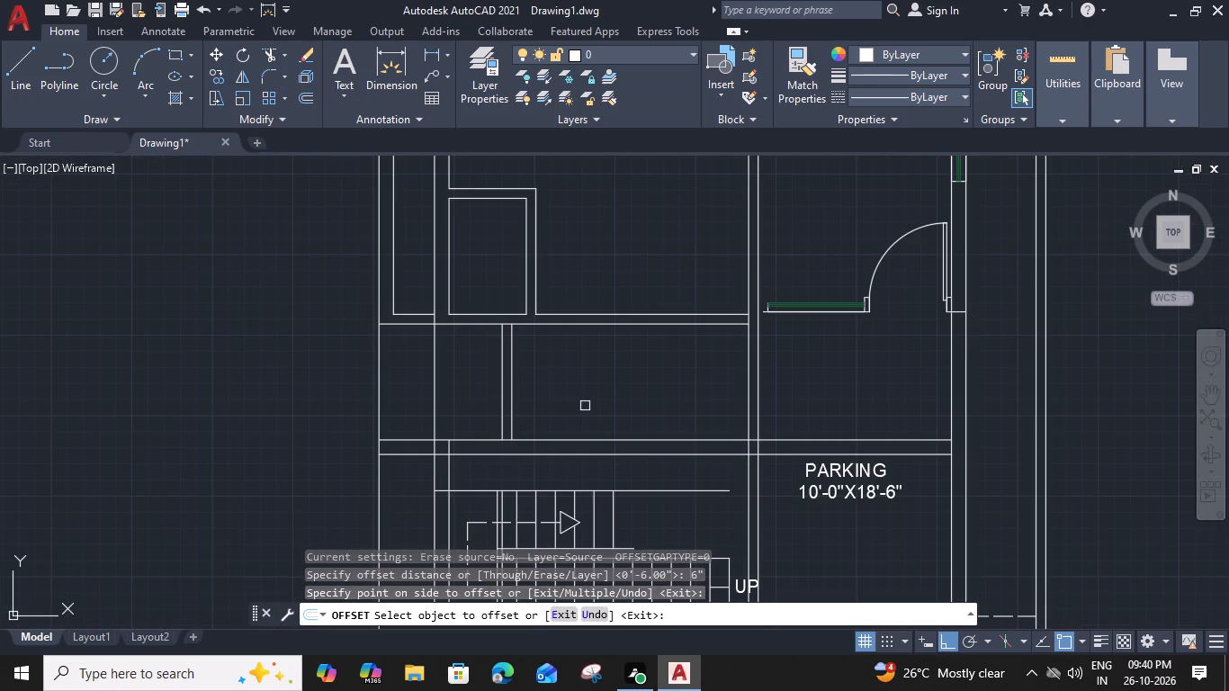
pyautogui.press('Escape')
# Trim the wall lines between this partition's two faces at its north and south ends.
pyautogui.write('TR')
pyautogui.press('space')
pyautogui.scroll(1, 499, 318)
pyautogui.click(513, 327)
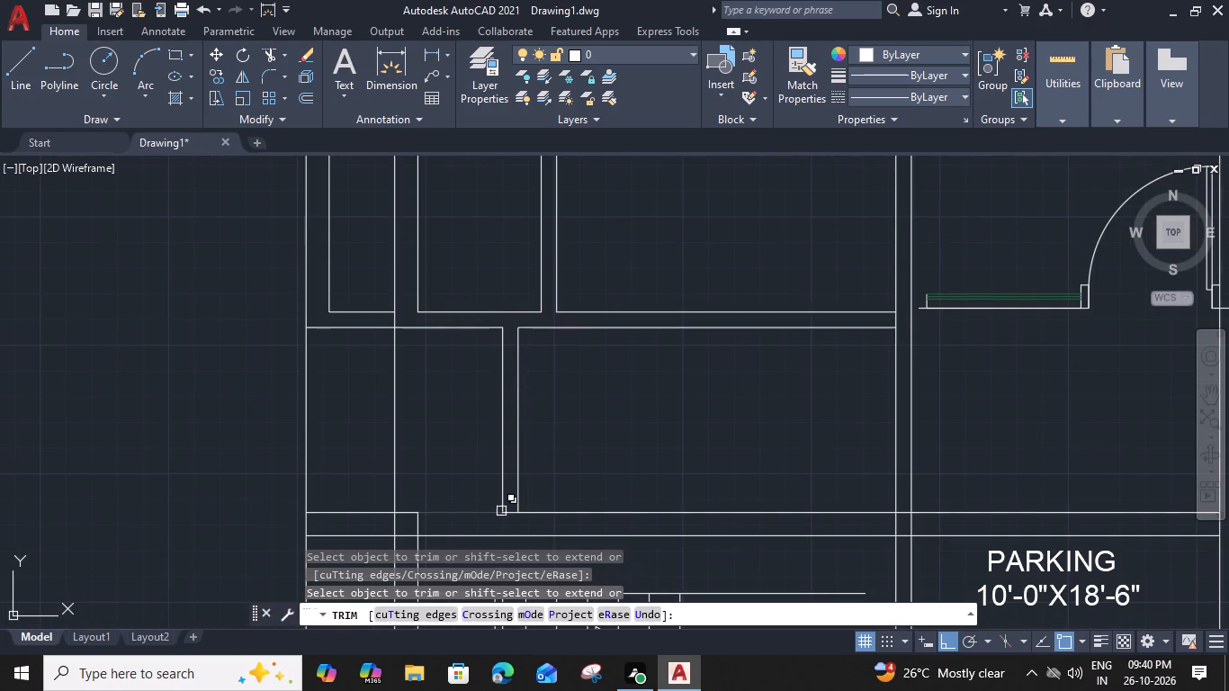
pyautogui.click(510, 512)
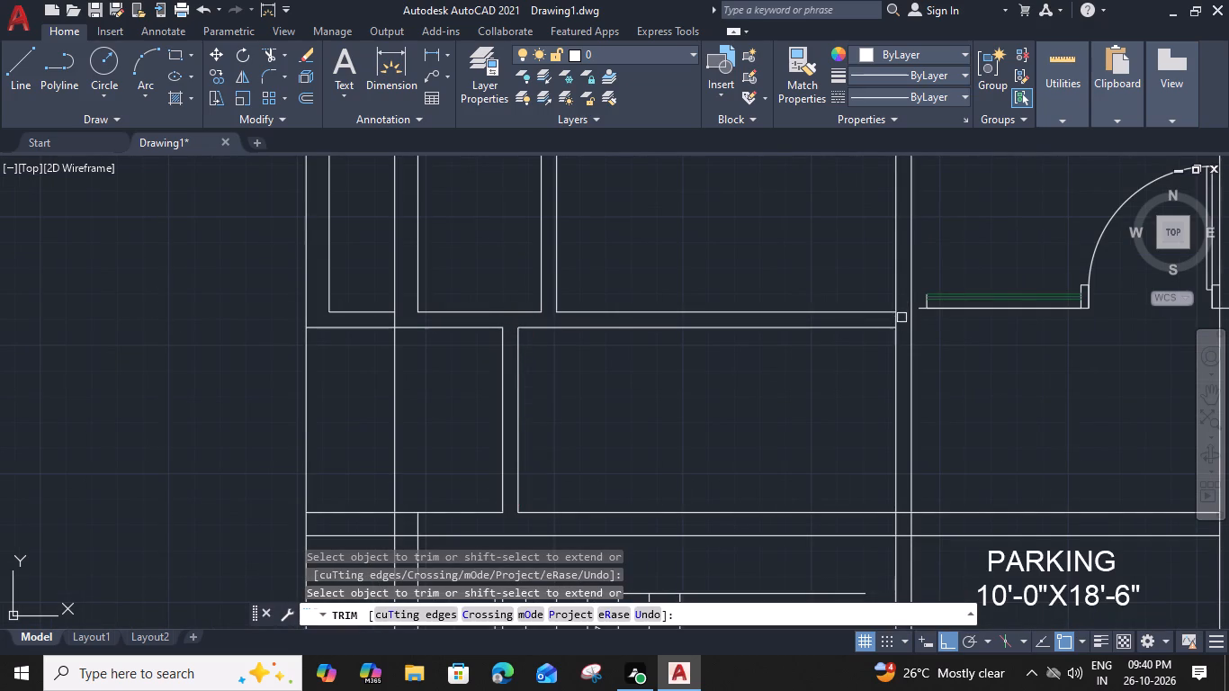
# Trim the line segments within the wall thickness at the northeast and southeast corners of the long room north of the staircase.
pyautogui.click(897, 320)
pyautogui.click(895, 521)
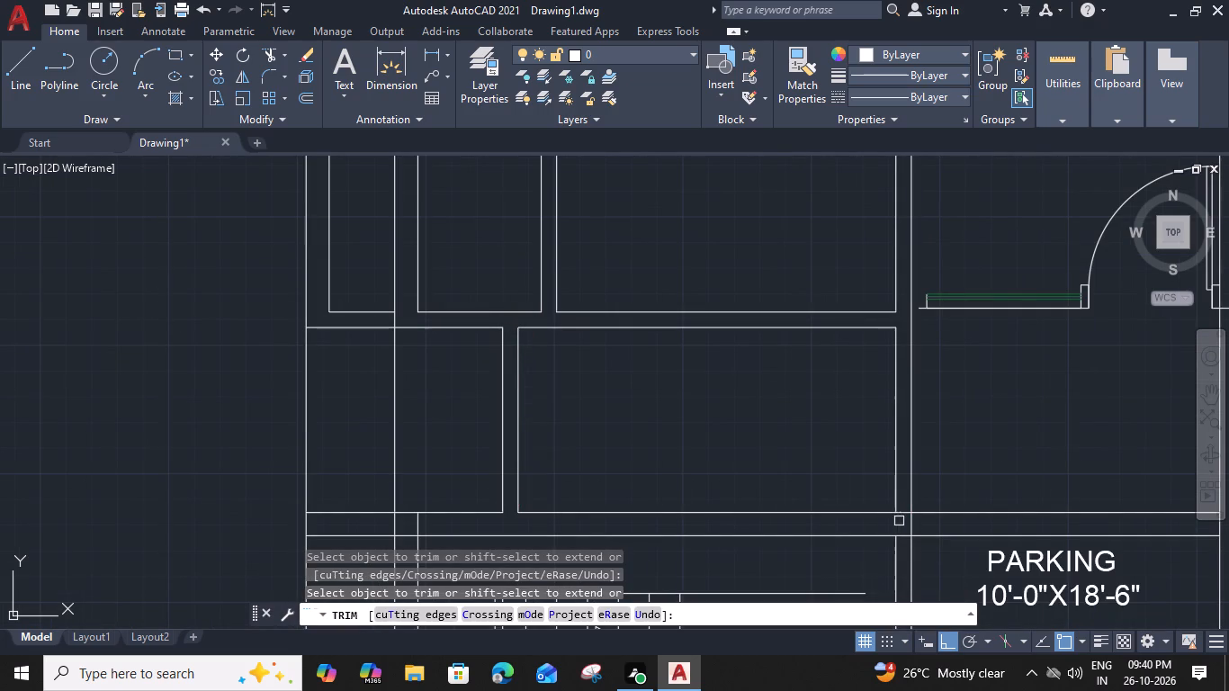
pyautogui.click(902, 512)
# Trim the short vertical stub between the parking-side cross wall and the staircase's north edge line.
pyautogui.moveTo(628, 482); pyautogui.dragTo(648, 515, button='middle')
pyautogui.moveTo(648, 515); pyautogui.dragTo(561, 440, button='middle')
pyautogui.click(352, 480)
pyautogui.scroll(-2, 352, 480)
pyautogui.moveTo(356, 445); pyautogui.dragTo(368, 410, button='middle')
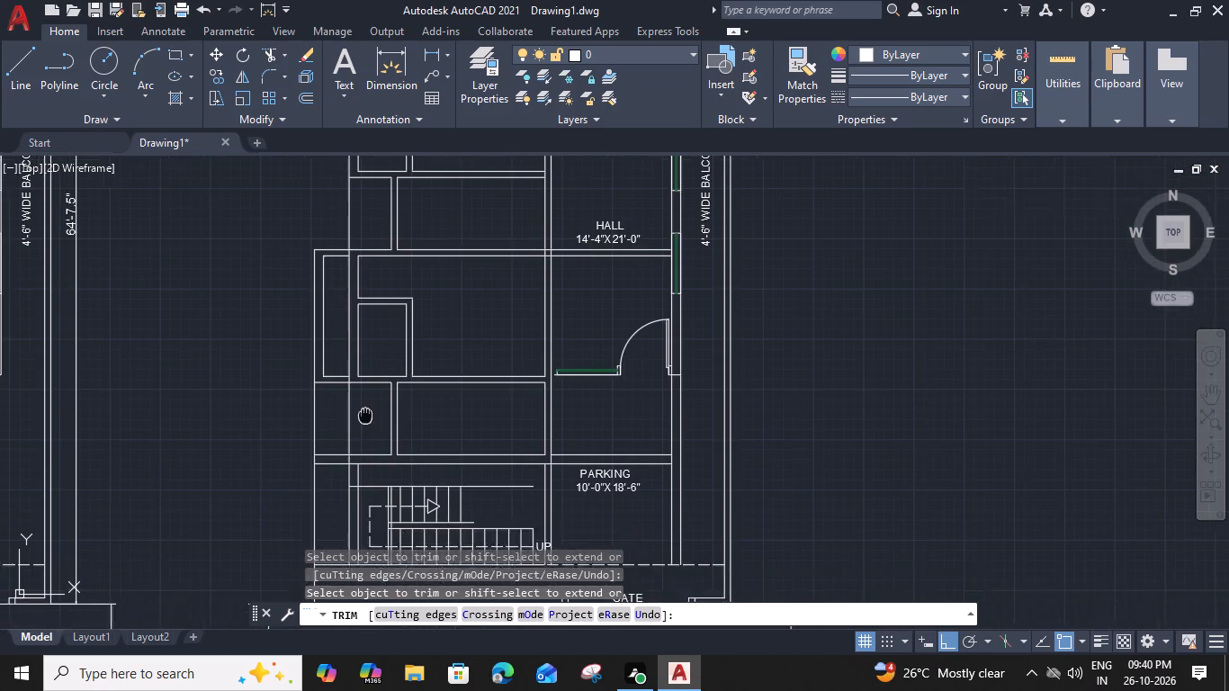
pyautogui.moveTo(368, 410); pyautogui.dragTo(386, 372, button='middle')
pyautogui.click(381, 466)
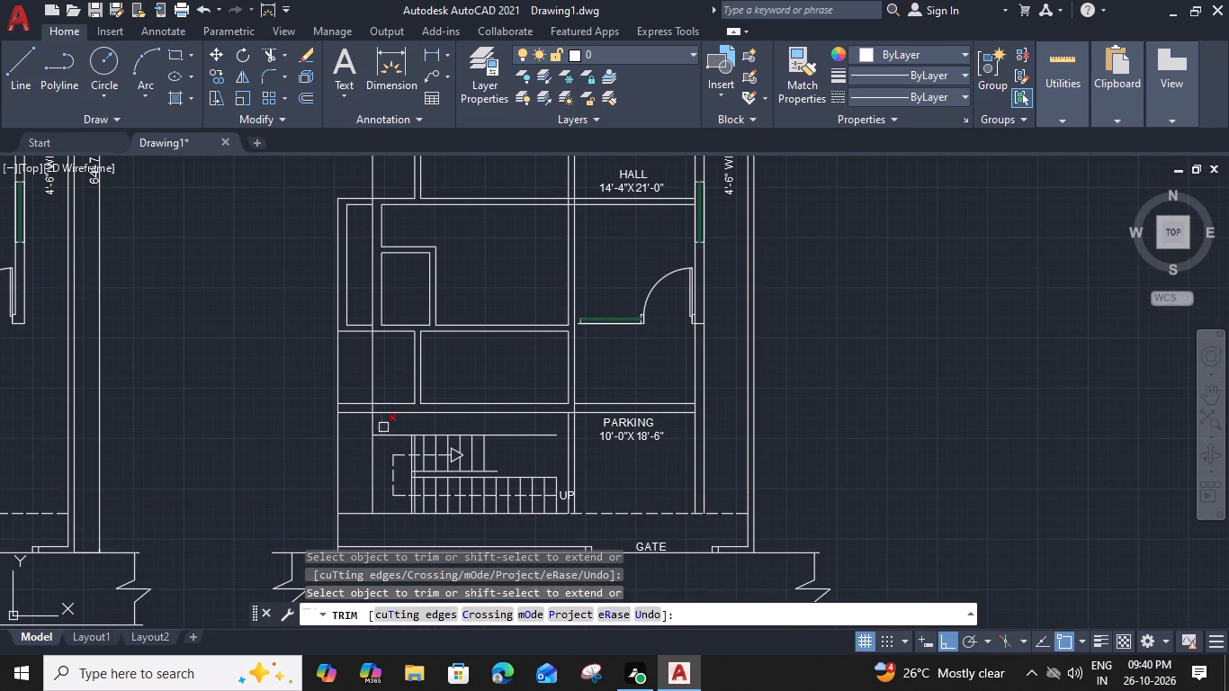
pyautogui.scroll(2, 383, 427)
pyautogui.click(376, 421)
# Trim away the projecting outer wall lines west of the main west line, from the lower rooms down past the staircase.
pyautogui.scroll(-1, 376, 421)
pyautogui.moveTo(378, 421); pyautogui.dragTo(448, 433, button='middle')
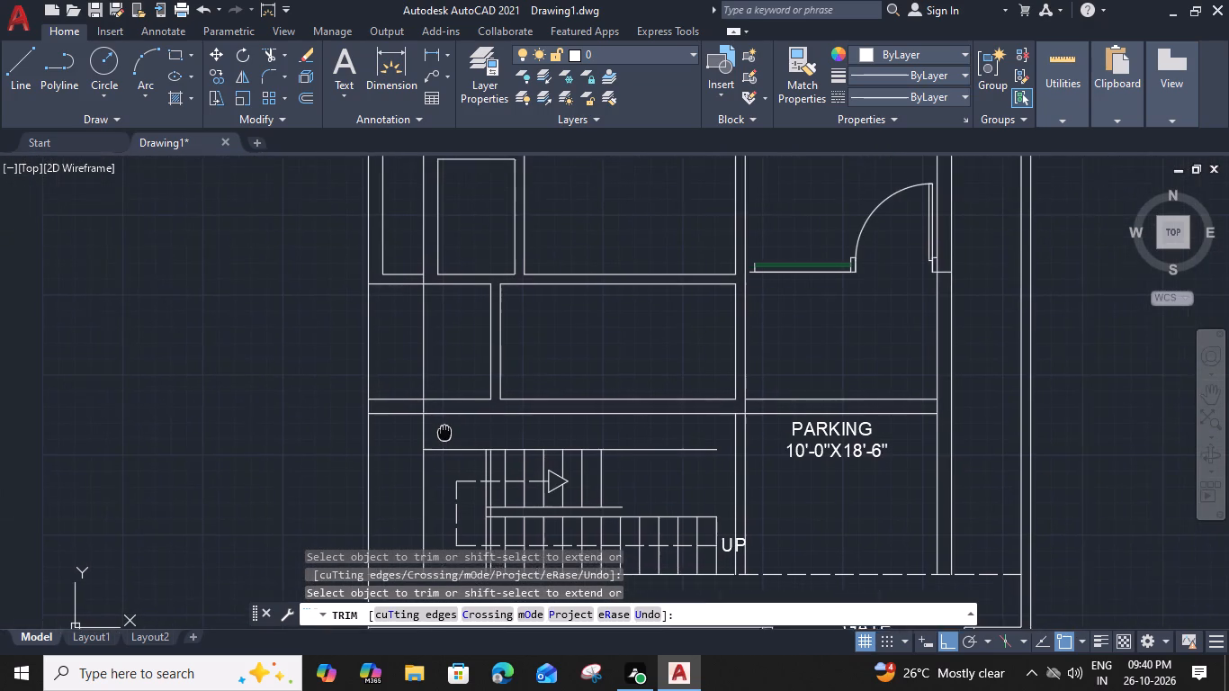
pyautogui.moveTo(448, 433); pyautogui.dragTo(487, 455, button='middle')
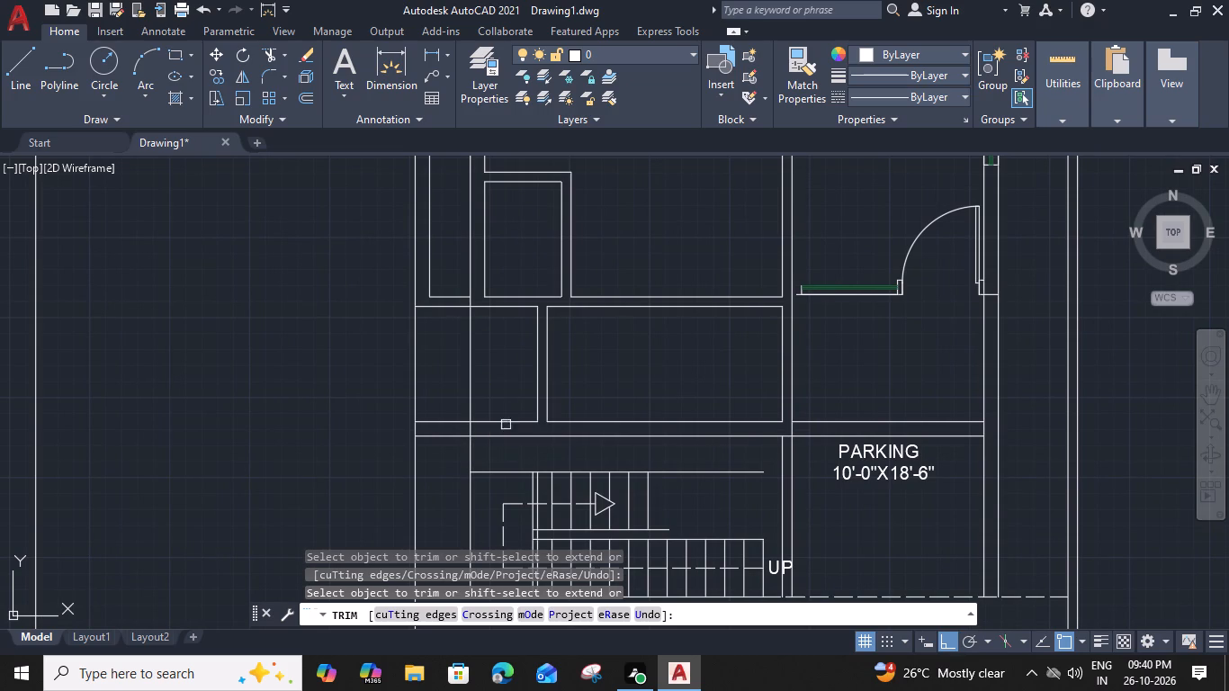
pyautogui.scroll(1, 469, 439)
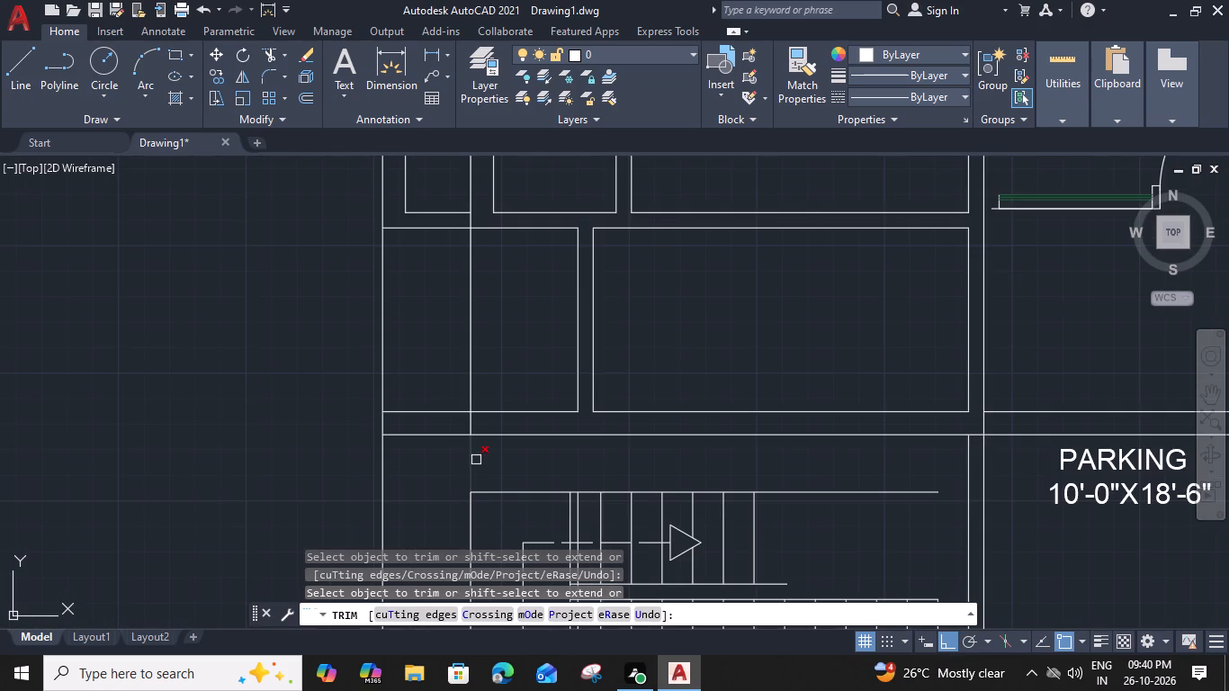
pyautogui.scroll(-2, 486, 362)
pyautogui.moveTo(504, 357); pyautogui.dragTo(499, 394, button='middle')
pyautogui.moveTo(616, 368); pyautogui.dragTo(613, 368, button='middle')
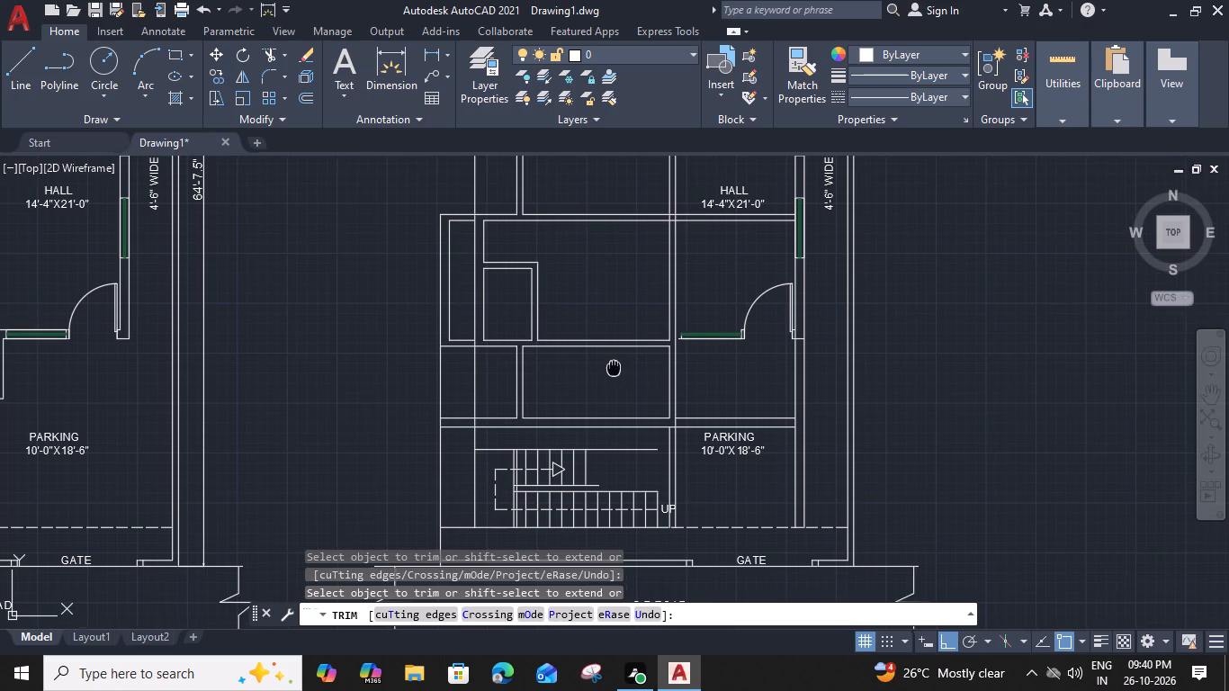
pyautogui.moveTo(613, 368); pyautogui.dragTo(607, 389, button='middle')
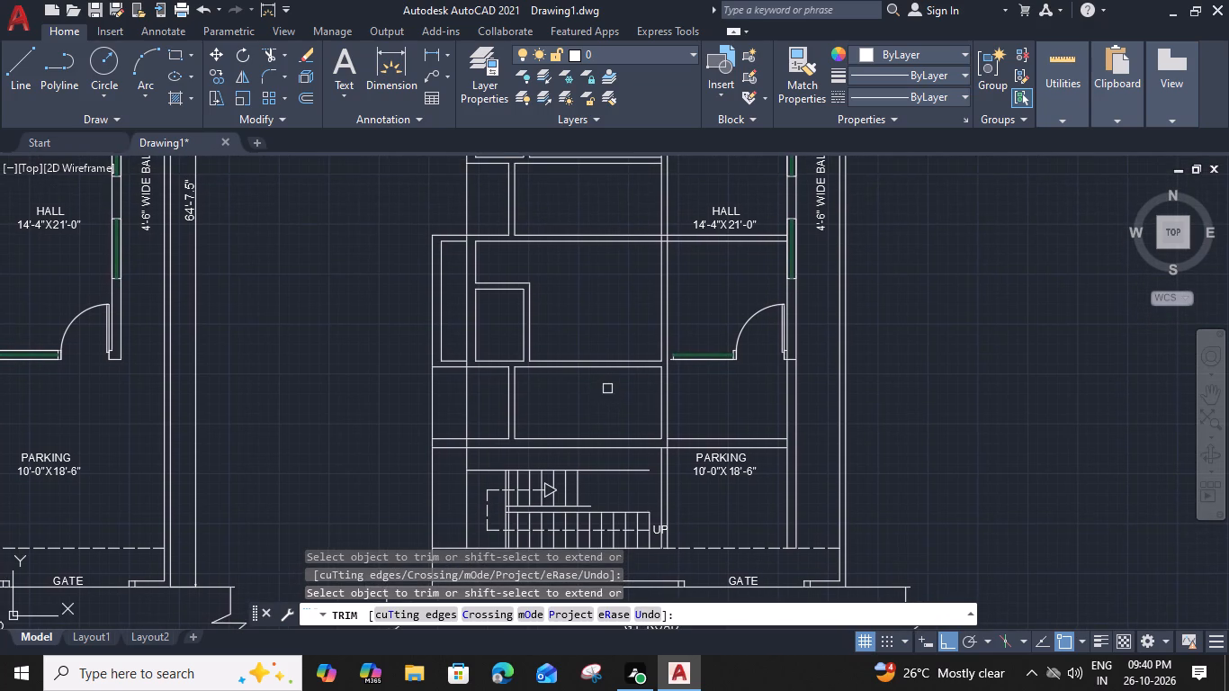
pyautogui.moveTo(619, 380); pyautogui.dragTo(595, 392, button='middle')
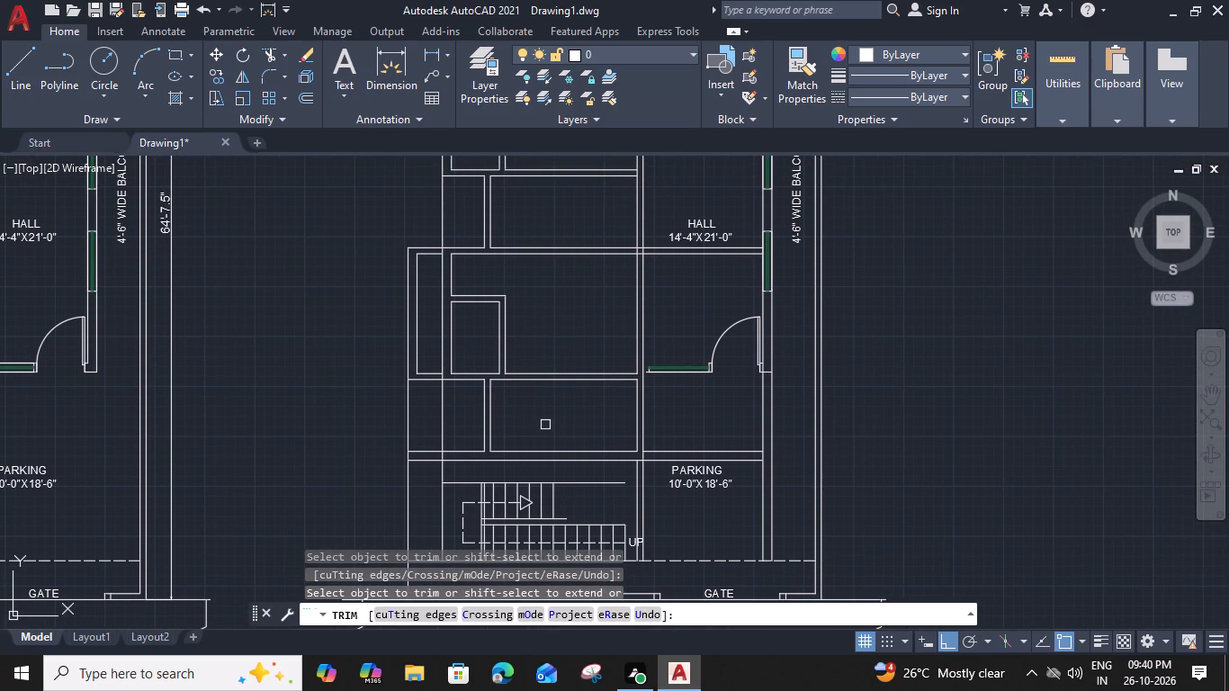
pyautogui.moveTo(522, 314); pyautogui.dragTo(502, 393, button='middle')
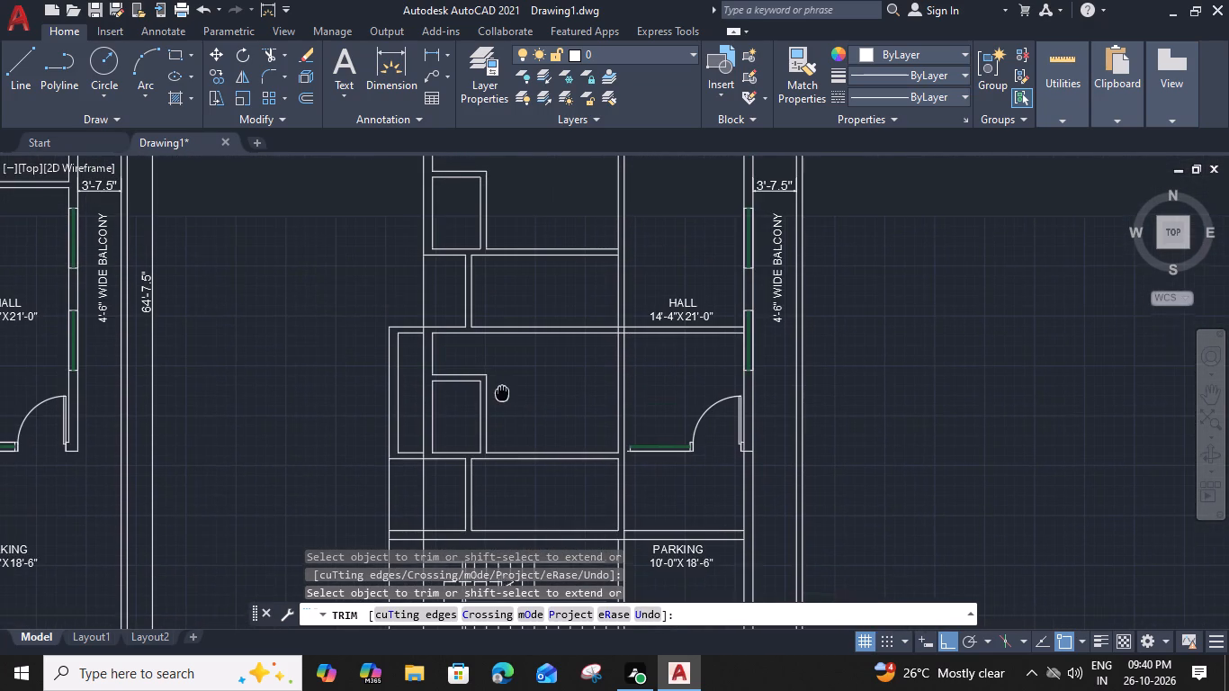
pyautogui.moveTo(502, 393); pyautogui.dragTo(491, 392, button='middle')
pyautogui.middleClick(489, 391)
pyautogui.moveTo(390, 304); pyautogui.dragTo(391, 317)
pyautogui.click(373, 431)
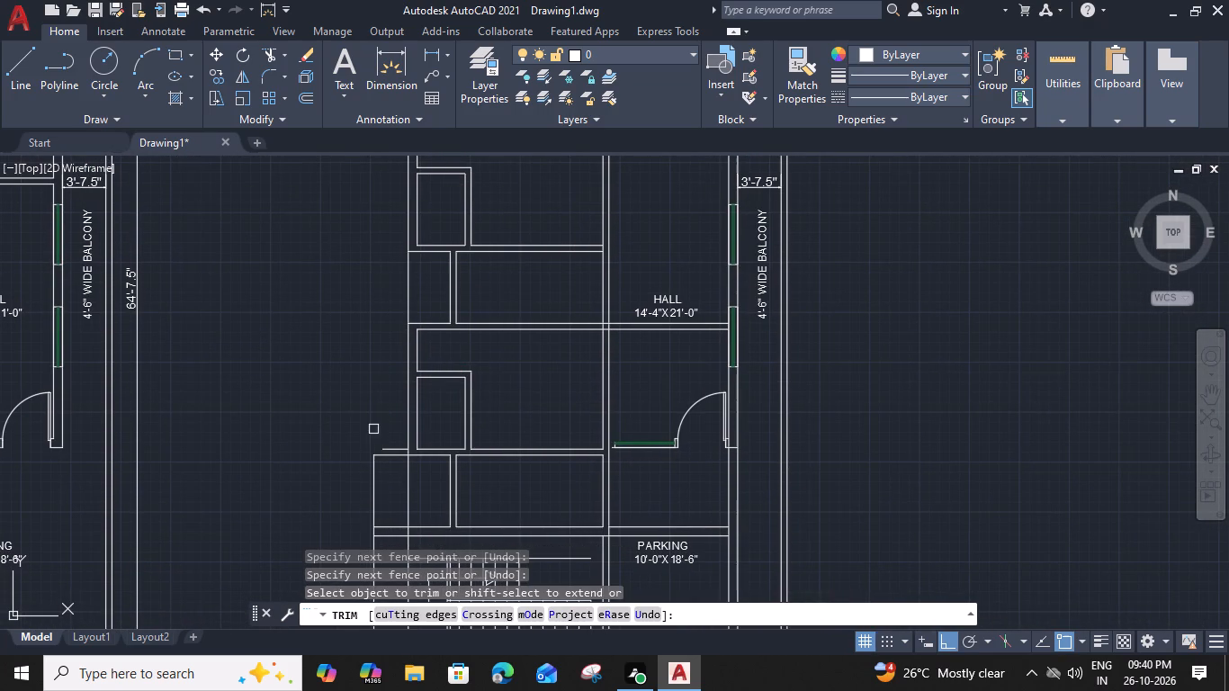
pyautogui.click(397, 433)
pyautogui.click(367, 498)
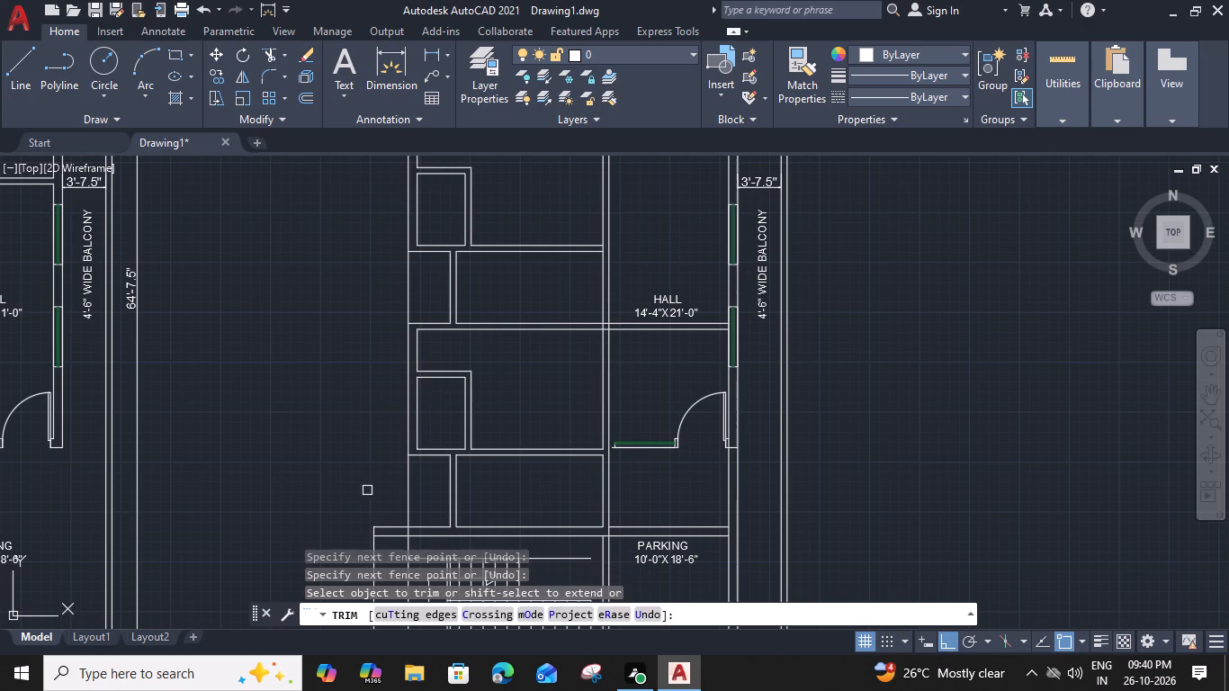
pyautogui.moveTo(367, 489); pyautogui.dragTo(381, 380, button='middle')
pyautogui.moveTo(408, 399); pyautogui.dragTo(404, 413)
pyautogui.click(375, 501)
# Trim the leftover boundary lines west of the staircase front and extend the west wall line south to the gate wall.
pyautogui.moveTo(377, 480); pyautogui.dragTo(376, 480, button='middle')
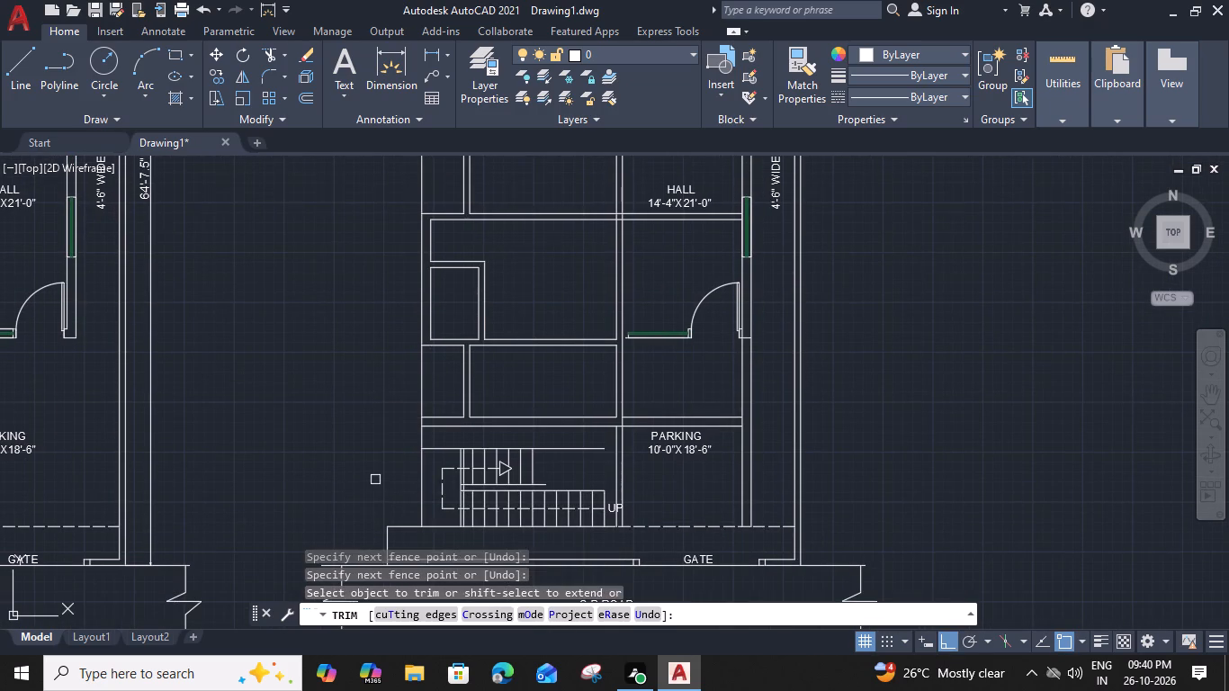
pyautogui.moveTo(376, 480); pyautogui.dragTo(381, 381, button='middle')
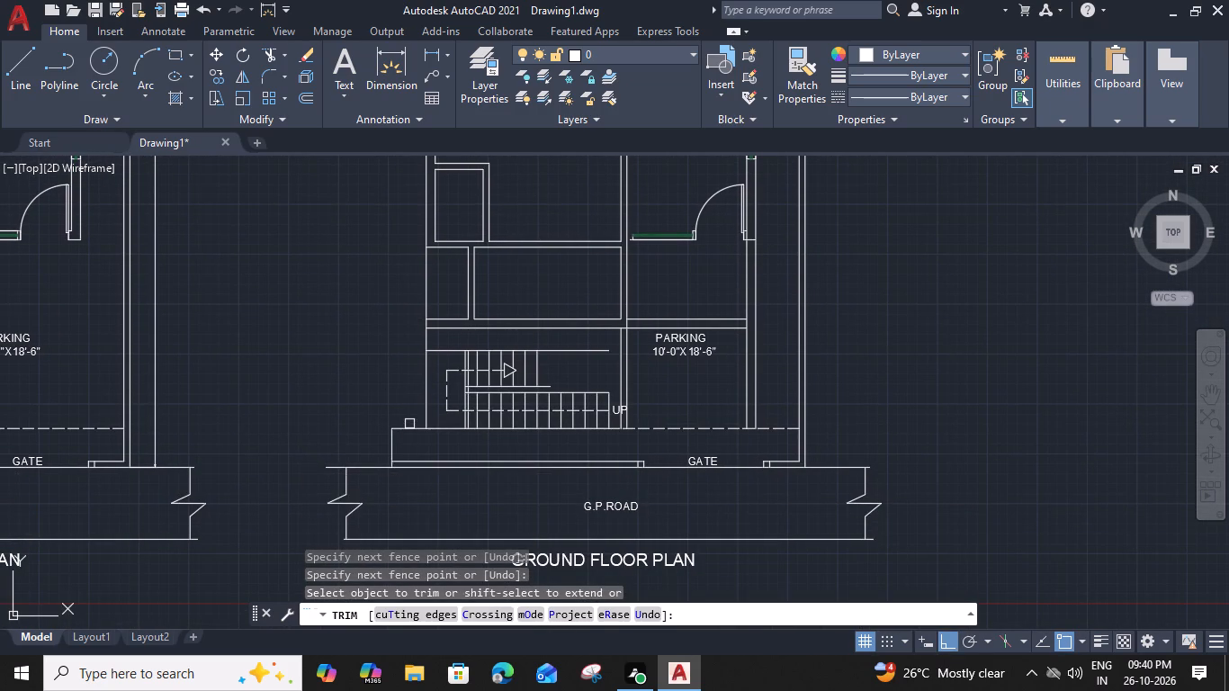
pyautogui.click(410, 430)
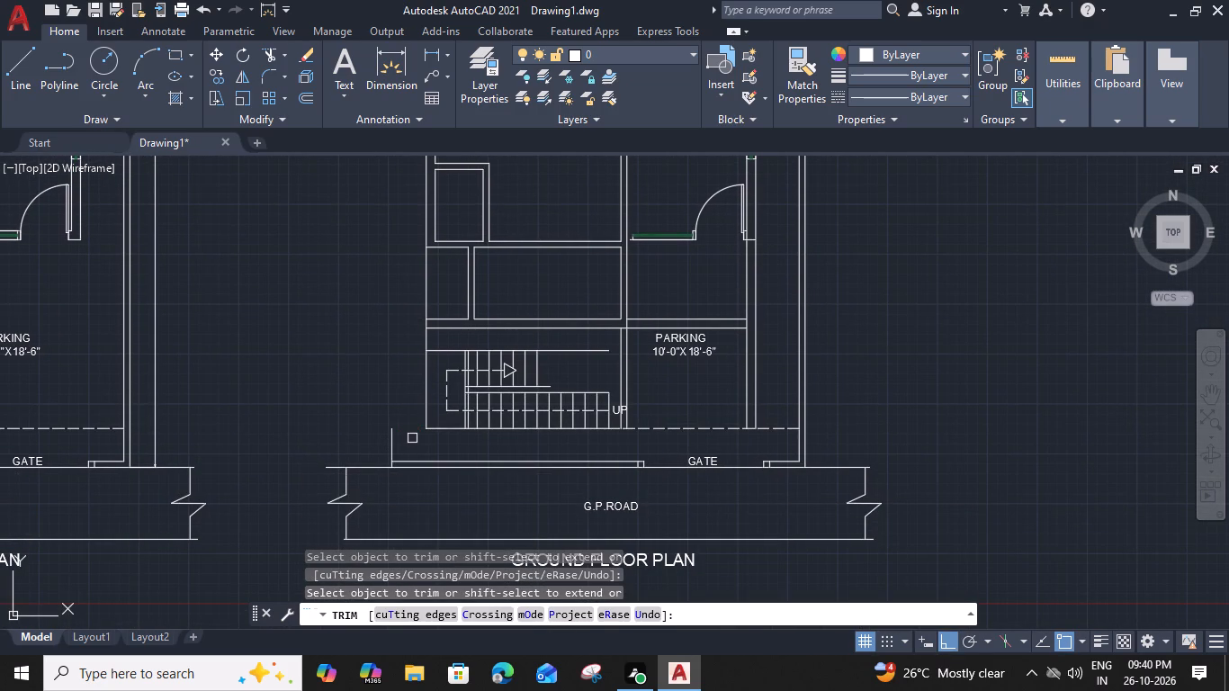
pyautogui.click(392, 443)
pyautogui.scroll(1, 412, 460)
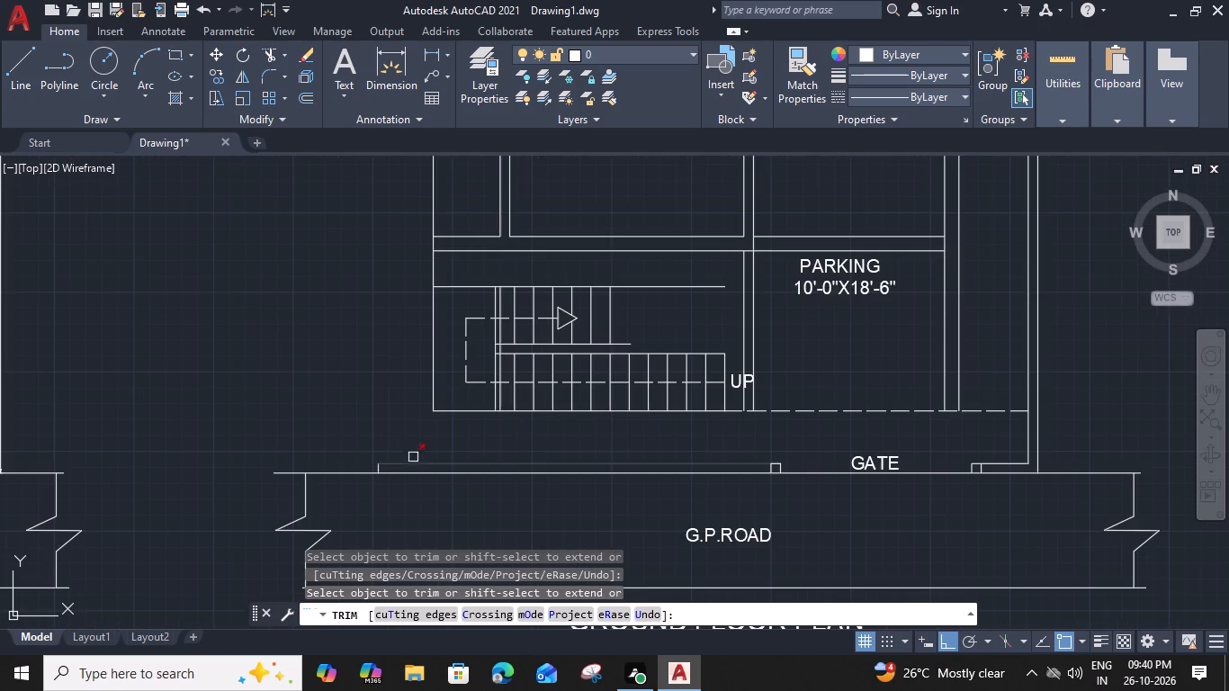
pyautogui.keyDown('shift'); pyautogui.click(435, 380); pyautogui.keyUp('shift')
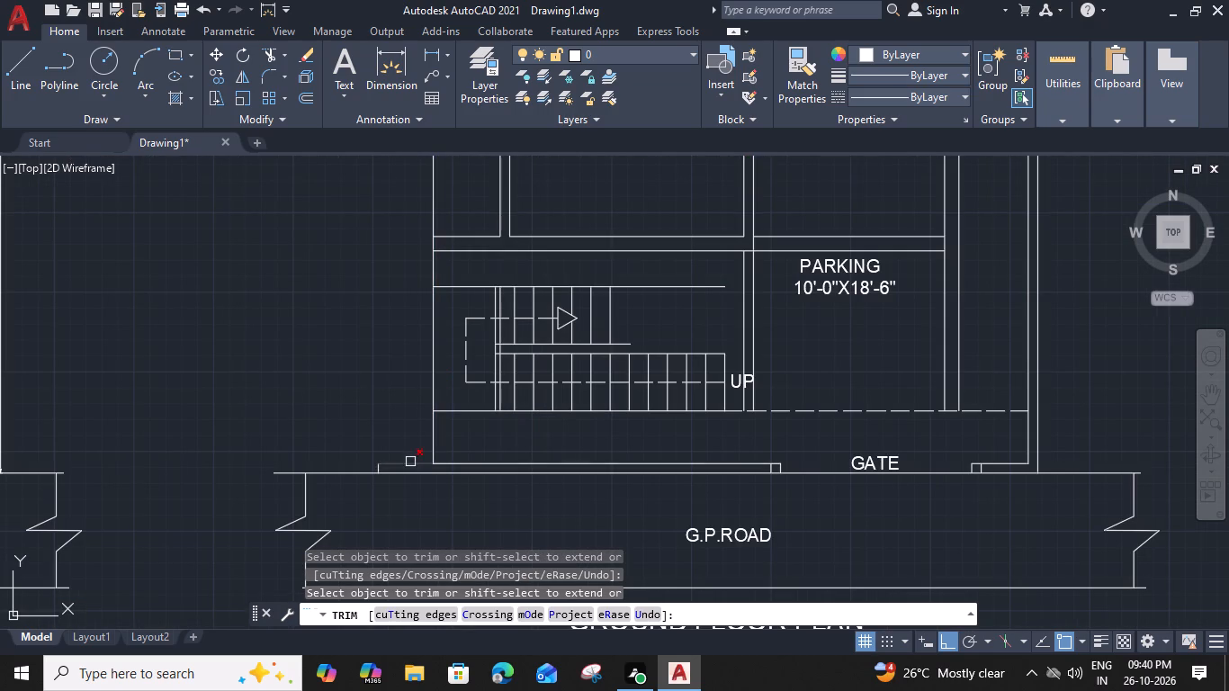
pyautogui.click(410, 462)
pyautogui.click(380, 464)
pyautogui.press('Escape')
# Trim the central wall's west face where the northernmost room's south wall meets it, opening the T-junction.
pyautogui.scroll(-2, 475, 427)
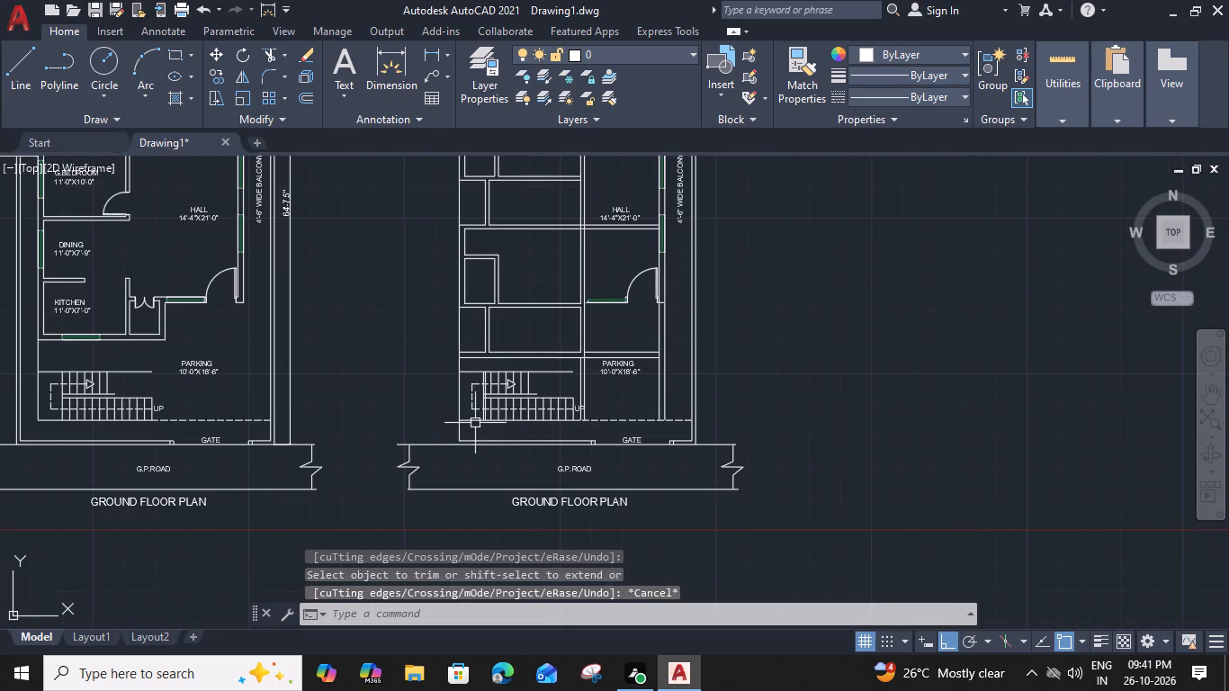
pyautogui.moveTo(575, 379); pyautogui.dragTo(543, 379, button='middle')
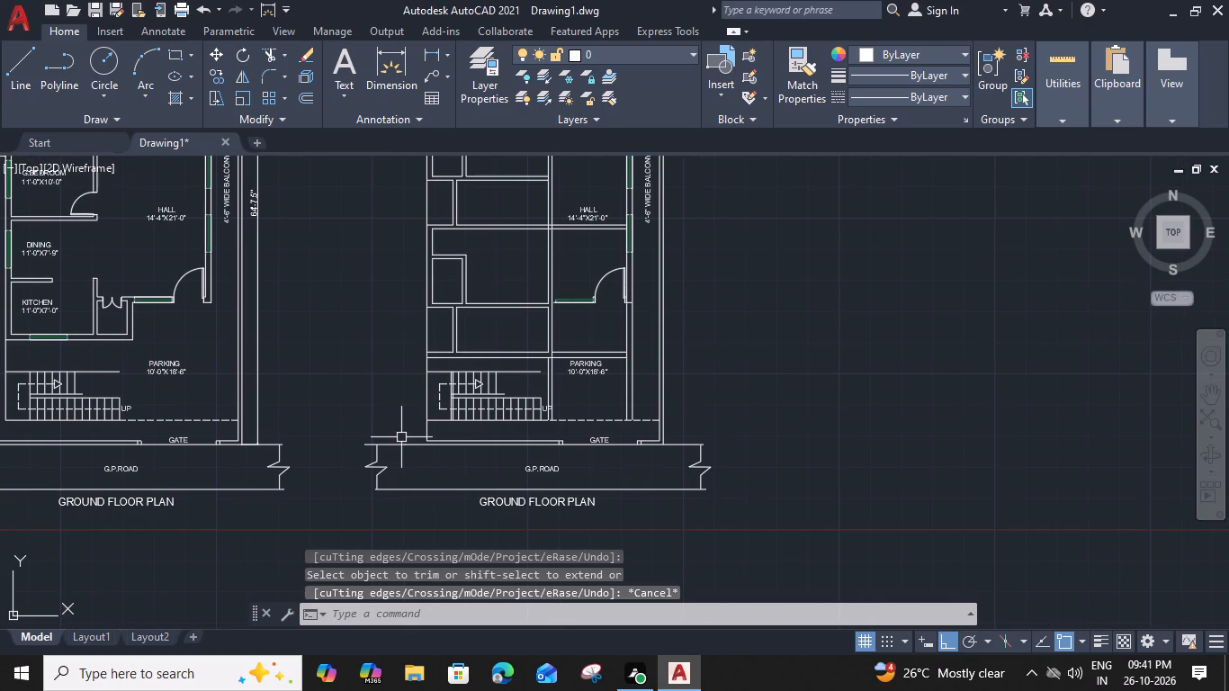
pyautogui.moveTo(590, 345); pyautogui.dragTo(574, 367, button='middle')
pyautogui.moveTo(586, 289); pyautogui.dragTo(579, 323, button='middle')
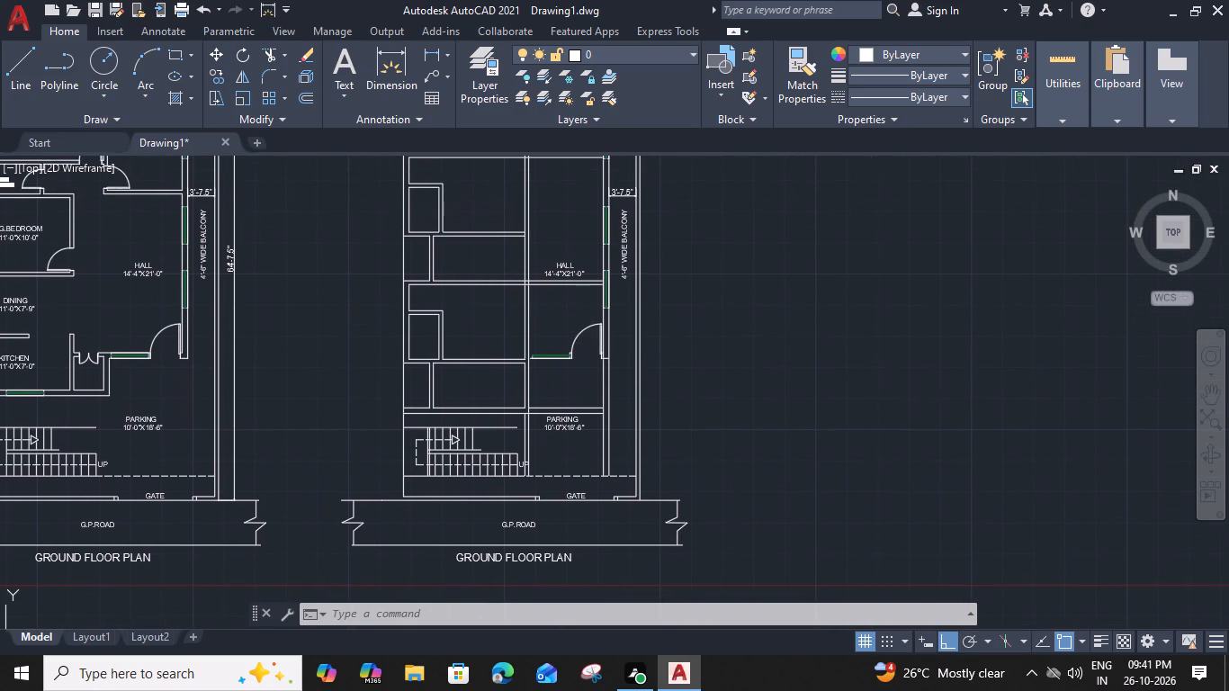
pyautogui.moveTo(563, 311); pyautogui.dragTo(552, 375, button='middle')
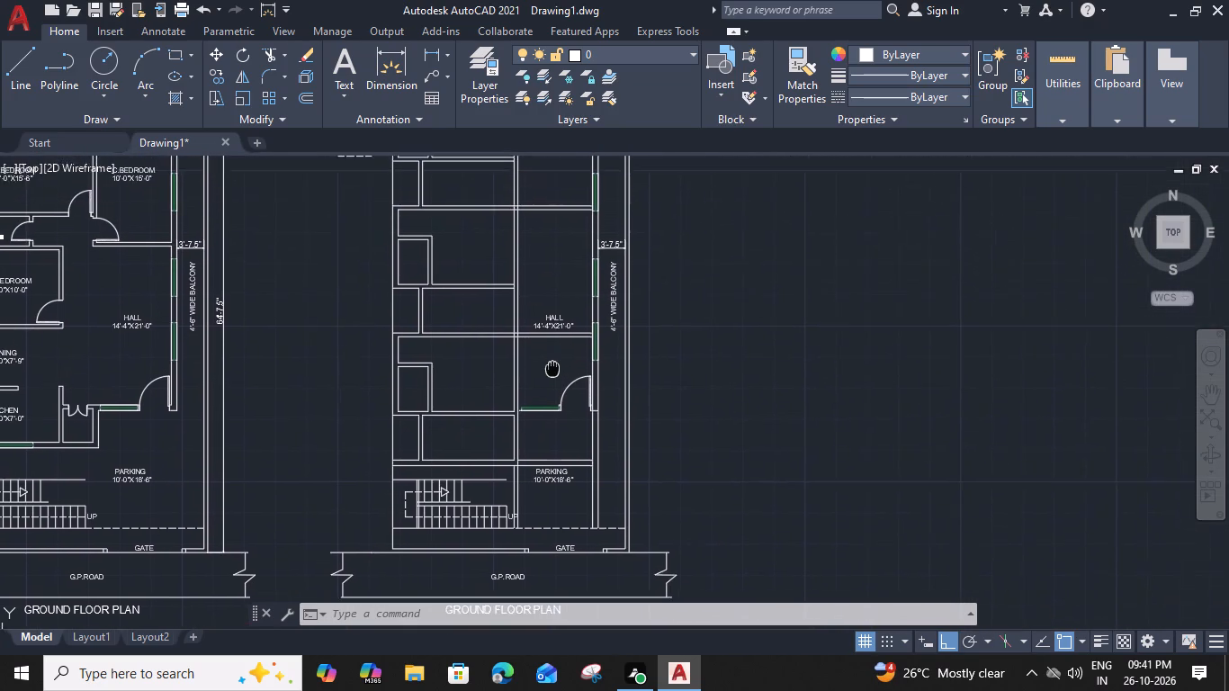
pyautogui.moveTo(552, 375); pyautogui.dragTo(540, 496, button='middle')
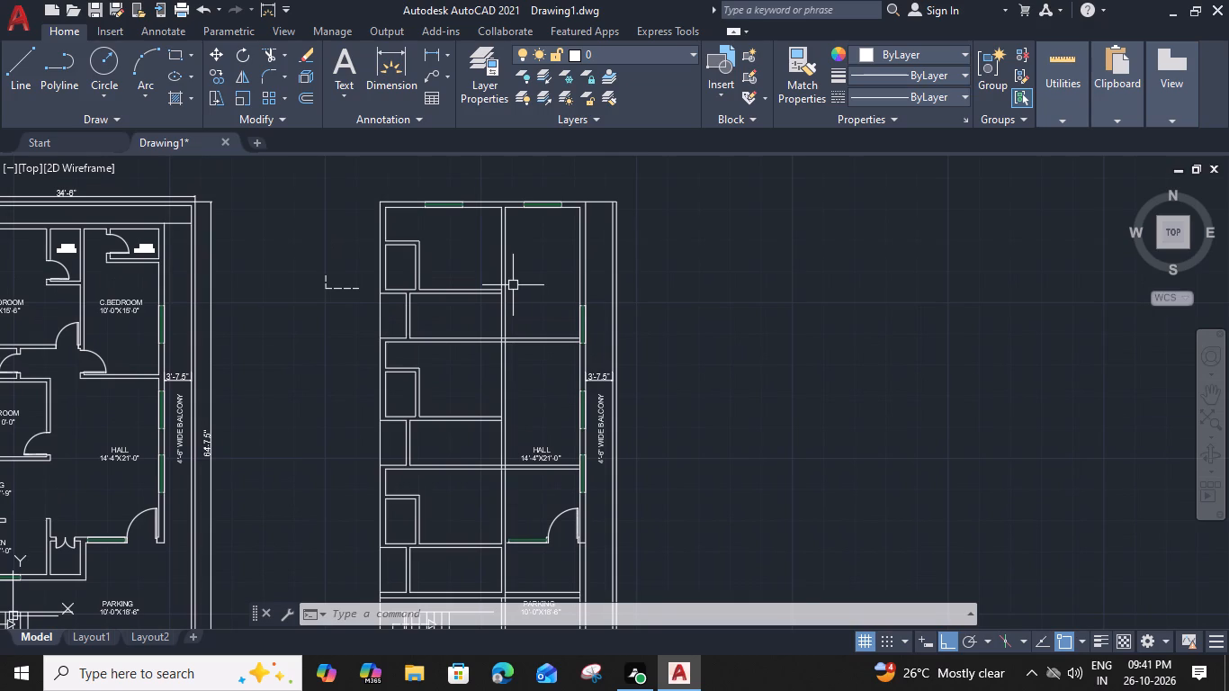
pyautogui.scroll(1, 546, 293)
pyautogui.scroll(1, 473, 311)
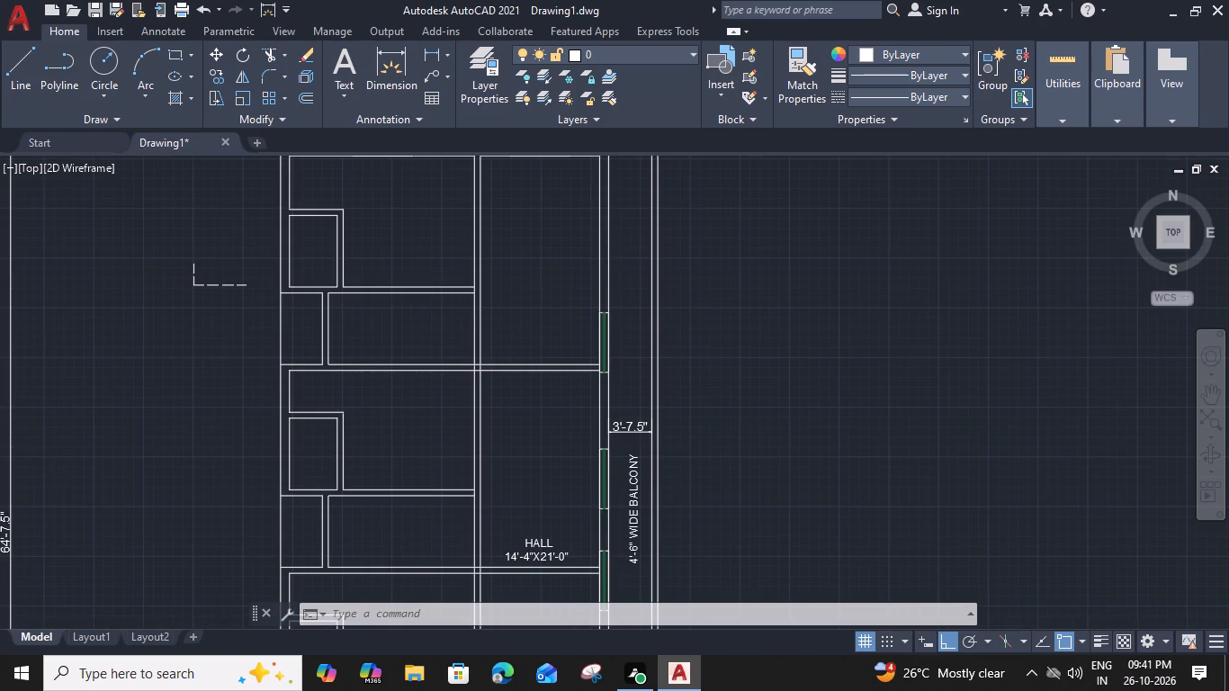
pyautogui.write('TR')
pyautogui.press('space')
pyautogui.moveTo(473, 311); pyautogui.dragTo(479, 417, button='middle')
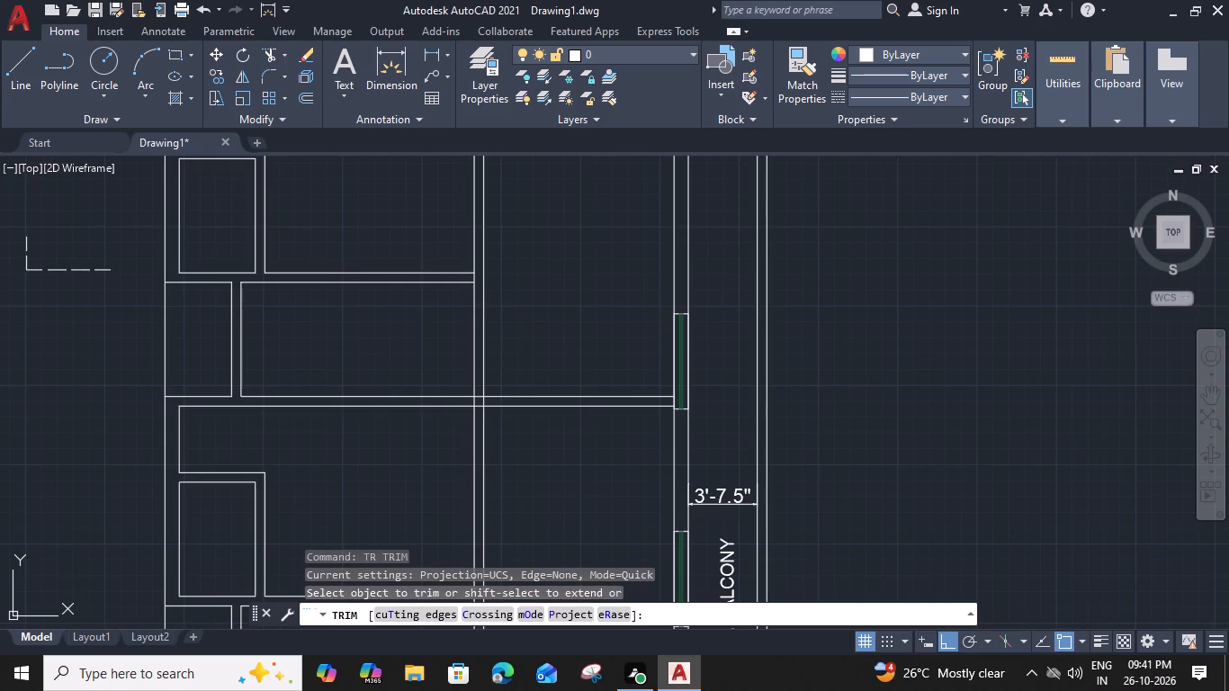
pyautogui.moveTo(479, 417); pyautogui.dragTo(480, 452, button='middle')
pyautogui.scroll(-2, 525, 316)
pyautogui.scroll(4, 507, 255)
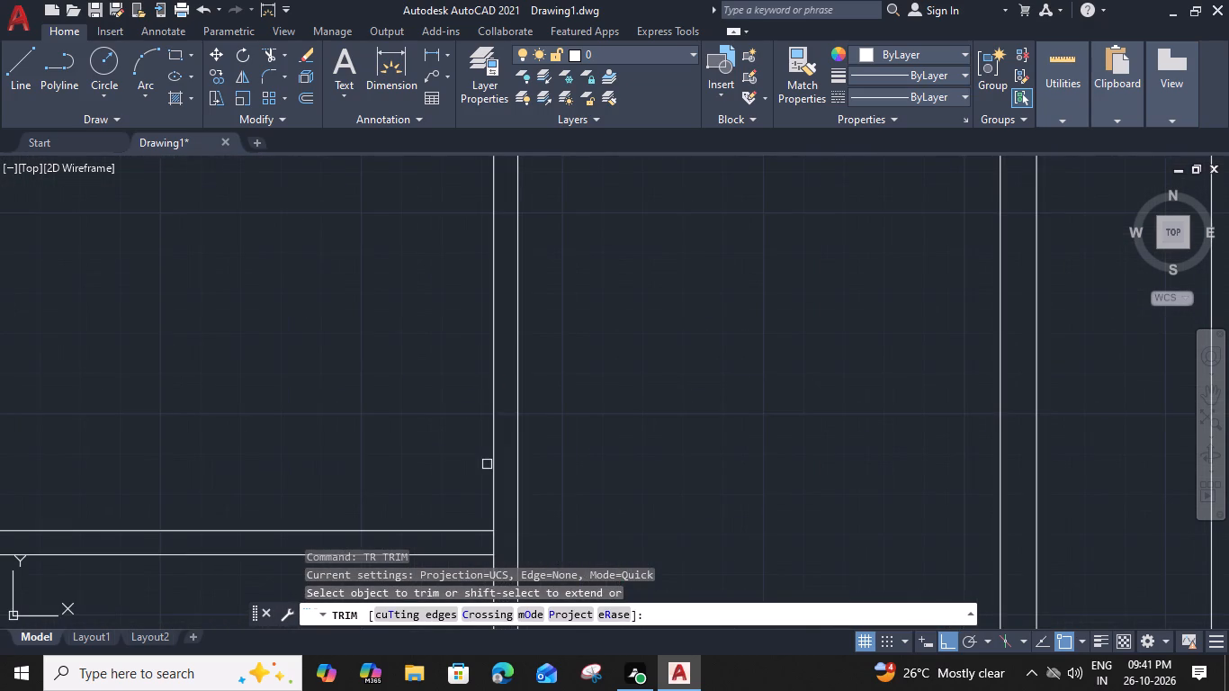
pyautogui.moveTo(487, 459); pyautogui.dragTo(488, 289, button='middle')
pyautogui.click(494, 371)
# Trim both line pairs inside the junction where the northernmost full-width cross wall meets the central wall.
pyautogui.scroll(-1, 494, 371)
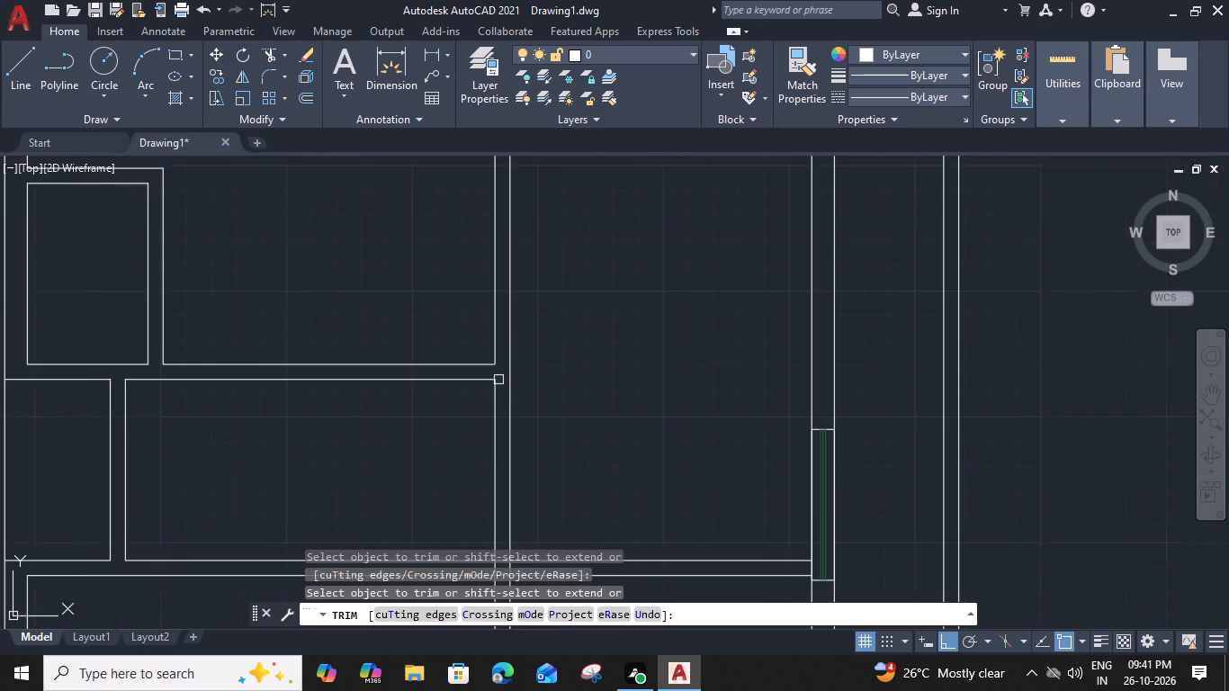
pyautogui.moveTo(521, 424); pyautogui.dragTo(532, 195, button='middle')
pyautogui.scroll(1, 513, 339)
pyautogui.click(513, 321)
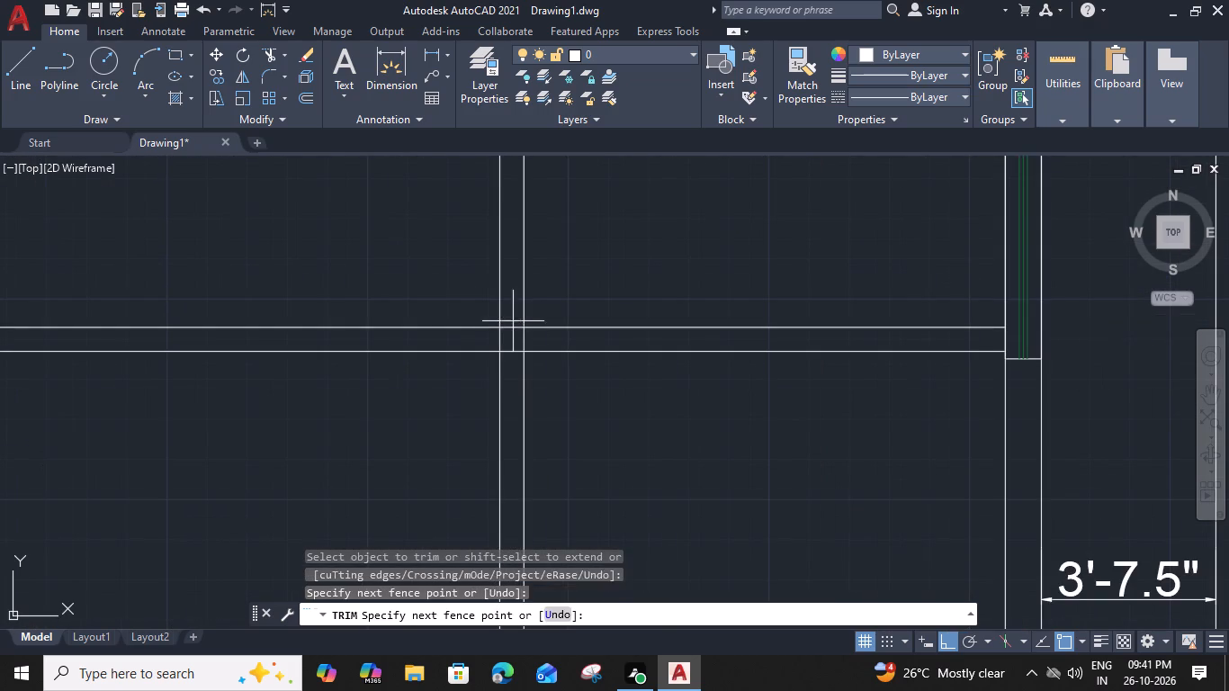
pyautogui.click(513, 374)
pyautogui.click(489, 341)
pyautogui.click(537, 339)
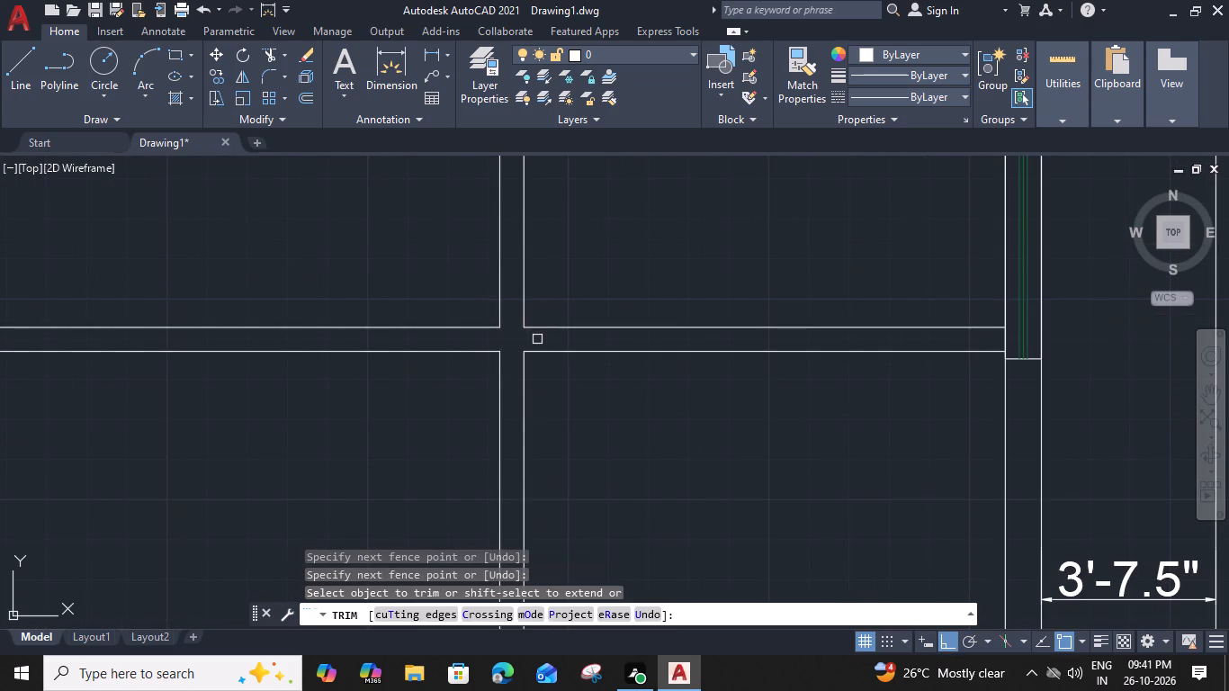
pyautogui.scroll(-1, 537, 339)
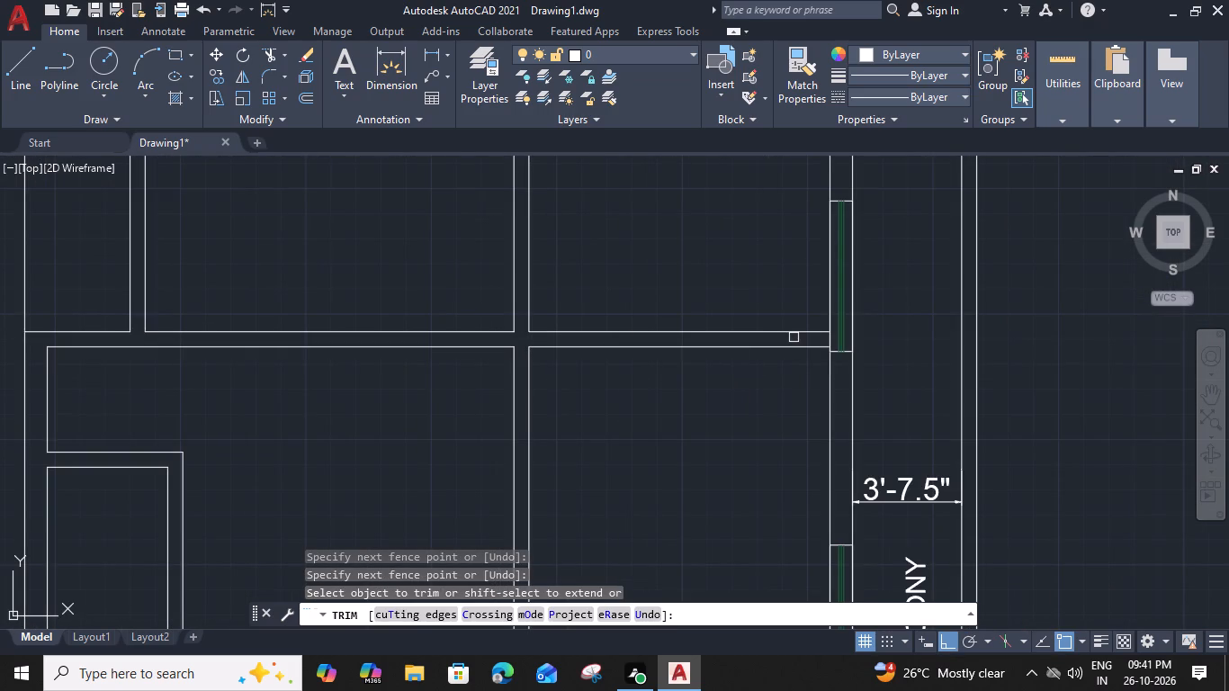
pyautogui.scroll(1, 800, 342)
pyautogui.press('Escape')
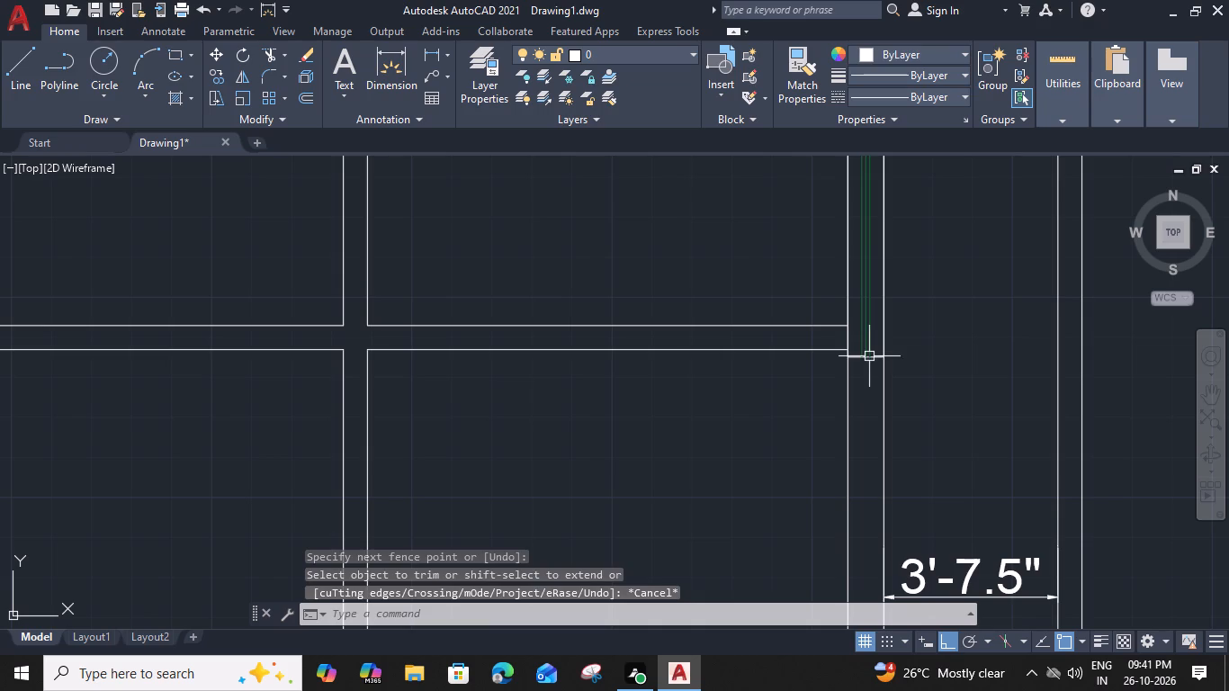
# Move the northernmost east-wall window north along the wall, off the cross-wall junction and alongside the northeast room.
pyautogui.click(869, 356)
pyautogui.write('M')
pyautogui.press('space')
pyautogui.scroll(-2, 867, 339)
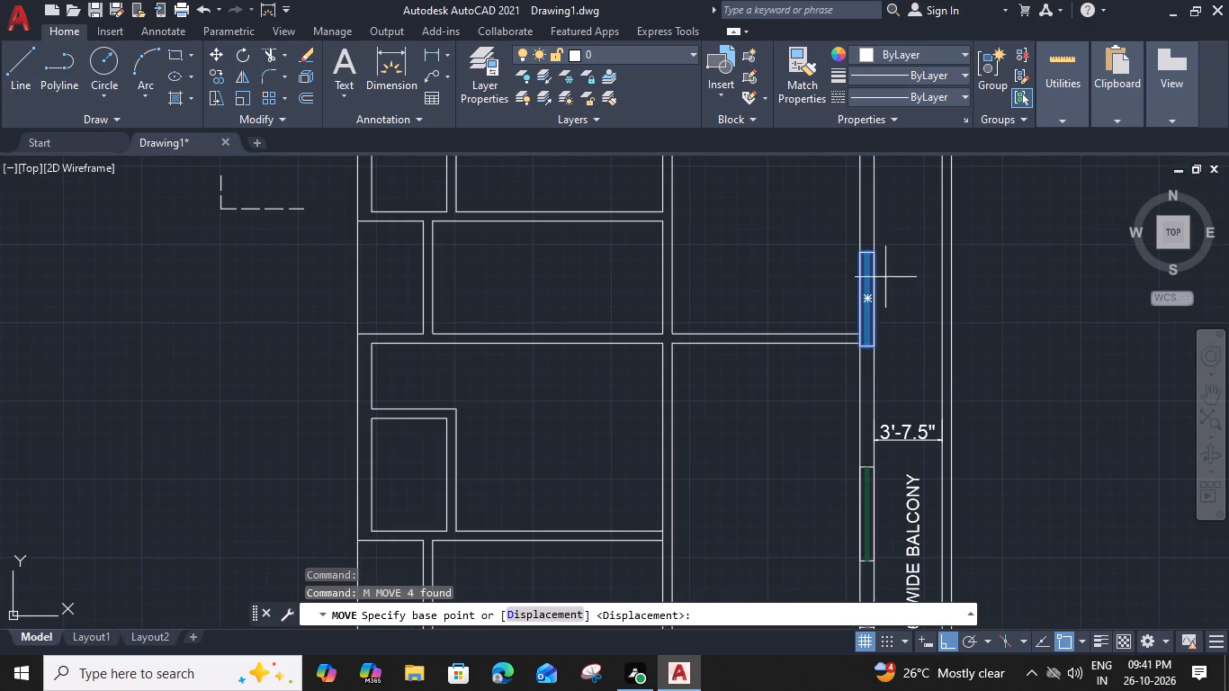
pyautogui.click(876, 252)
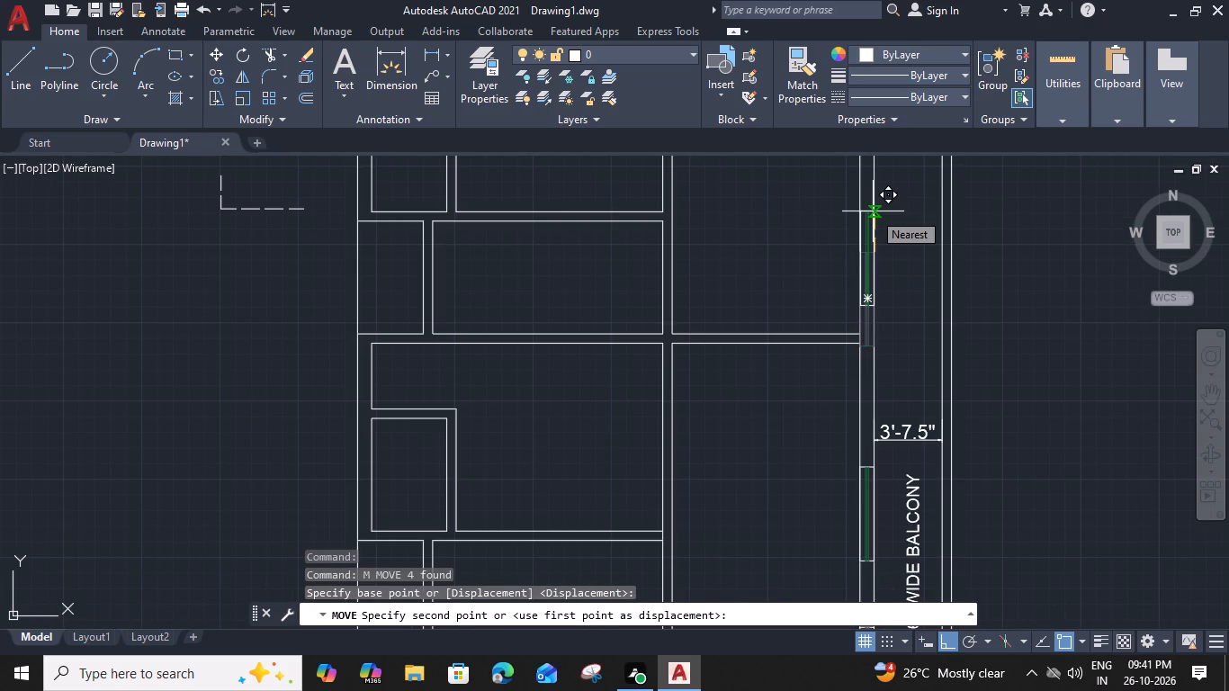
pyautogui.moveTo(873, 199); pyautogui.dragTo(875, 351, button='middle')
pyautogui.moveTo(875, 356); pyautogui.dragTo(872, 399, button='middle')
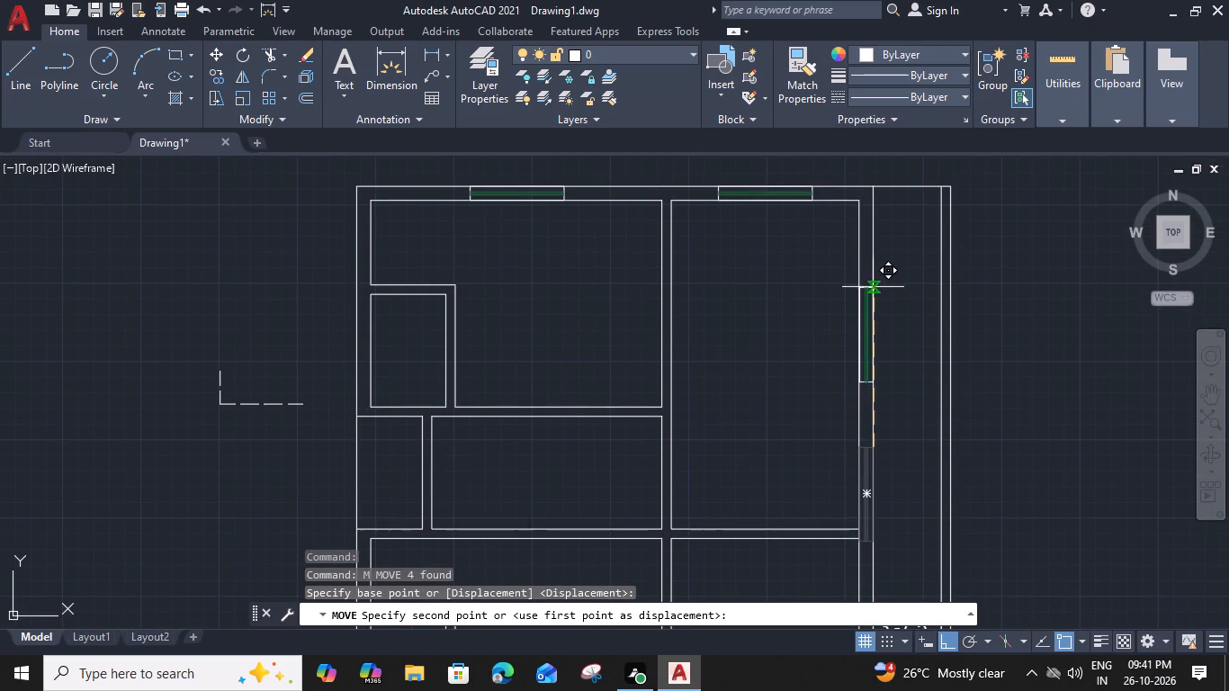
pyautogui.click(872, 282)
# Move the east-wall window just south of the 3'-7.5" dimension north along the wall until it spans beside that dimension.
pyautogui.moveTo(846, 507); pyautogui.dragTo(749, 435, button='middle')
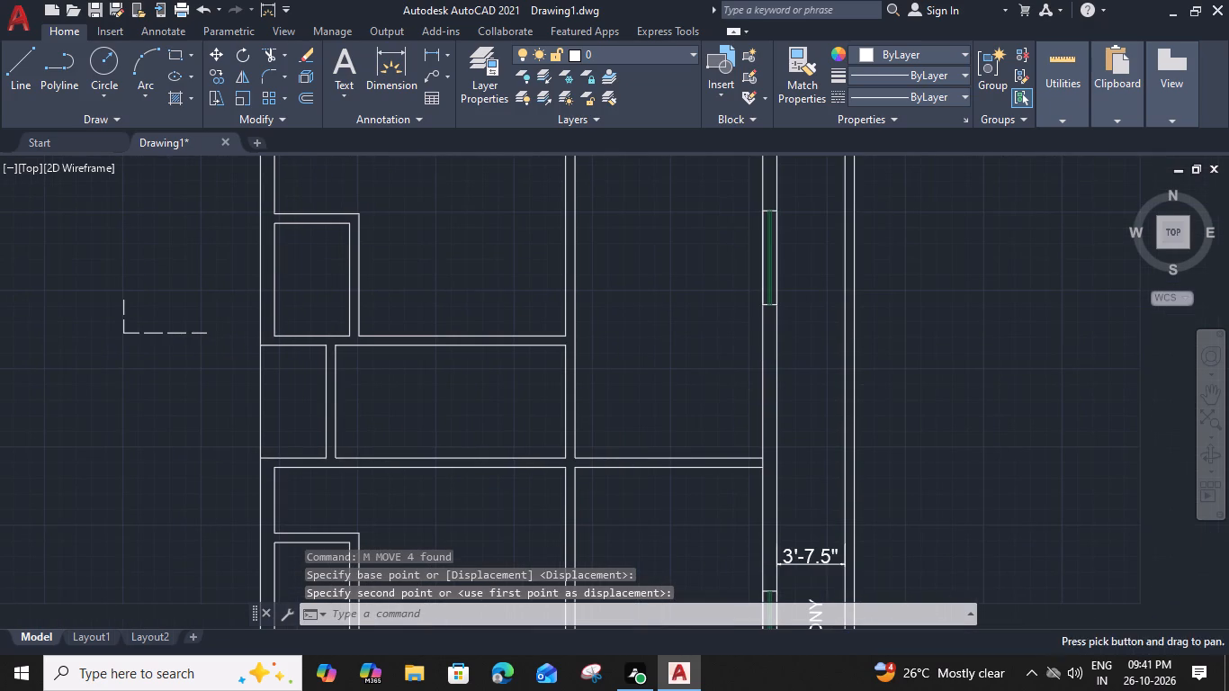
pyautogui.moveTo(754, 475); pyautogui.dragTo(672, 271, button='middle')
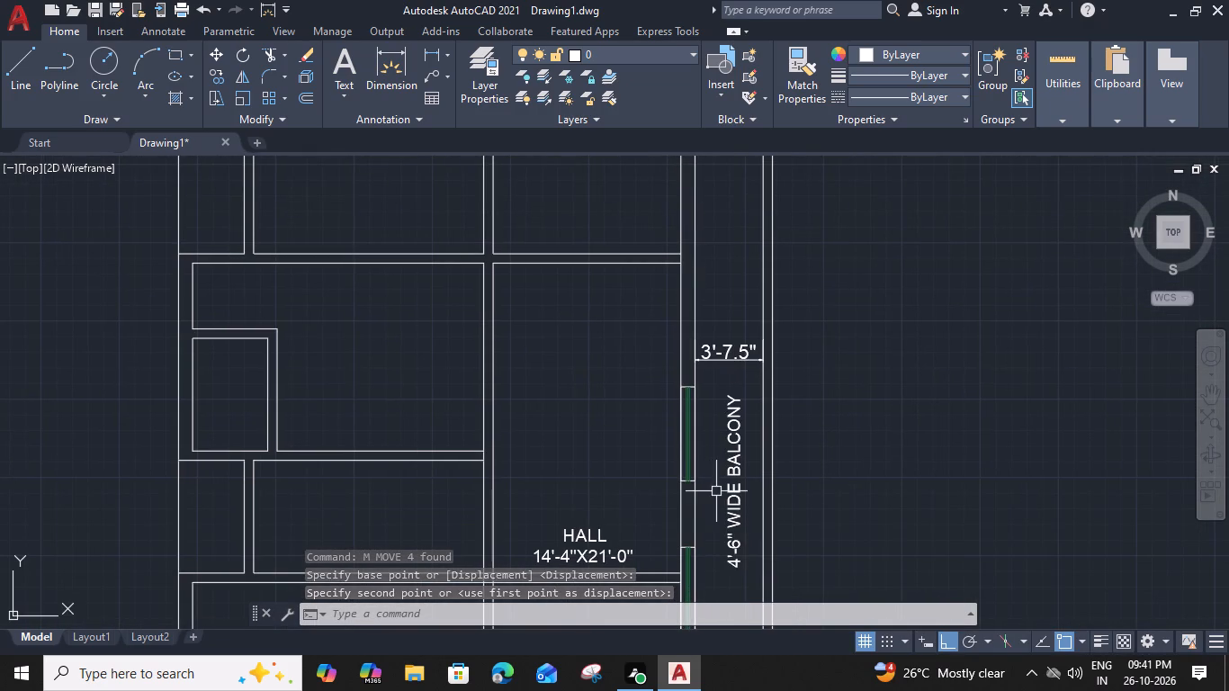
pyautogui.click(692, 389)
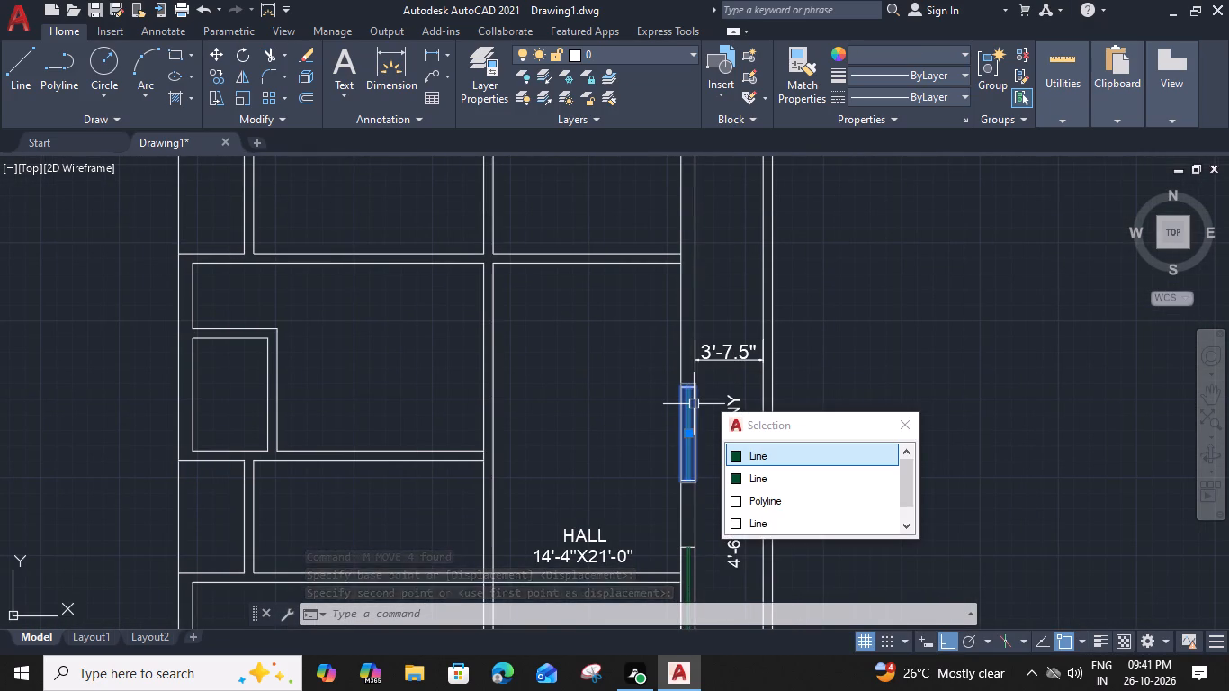
pyautogui.write('M')
pyautogui.press('space')
pyautogui.scroll(1, 694, 404)
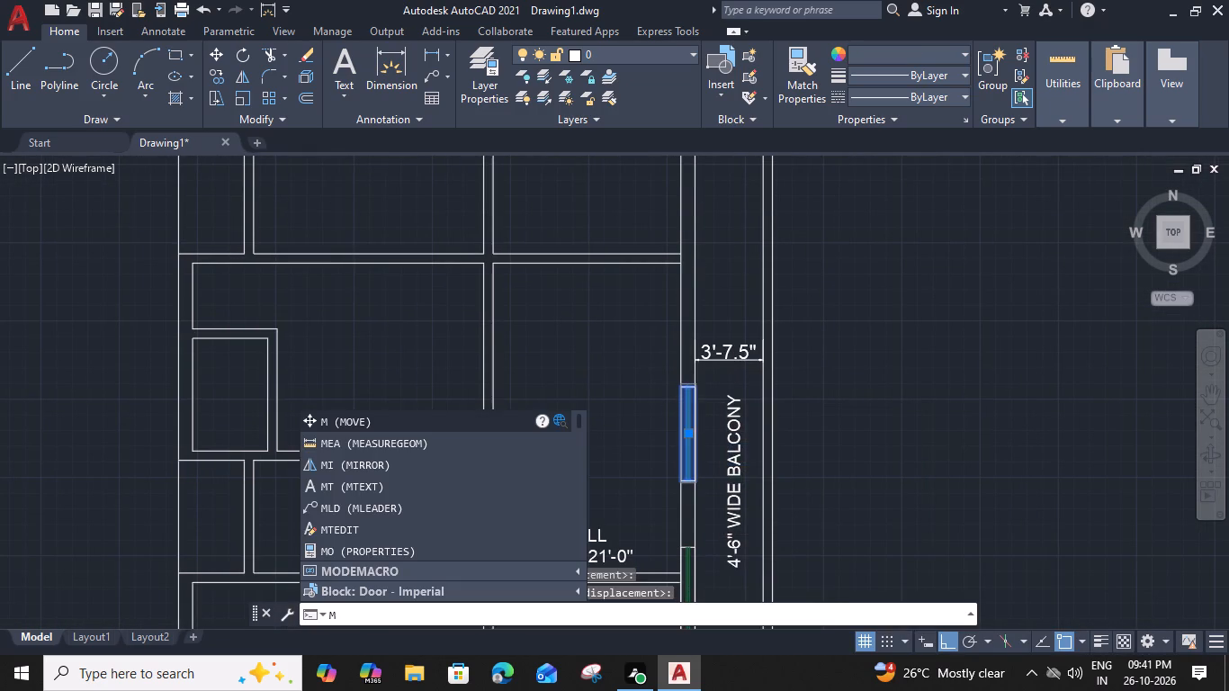
pyautogui.press('space')
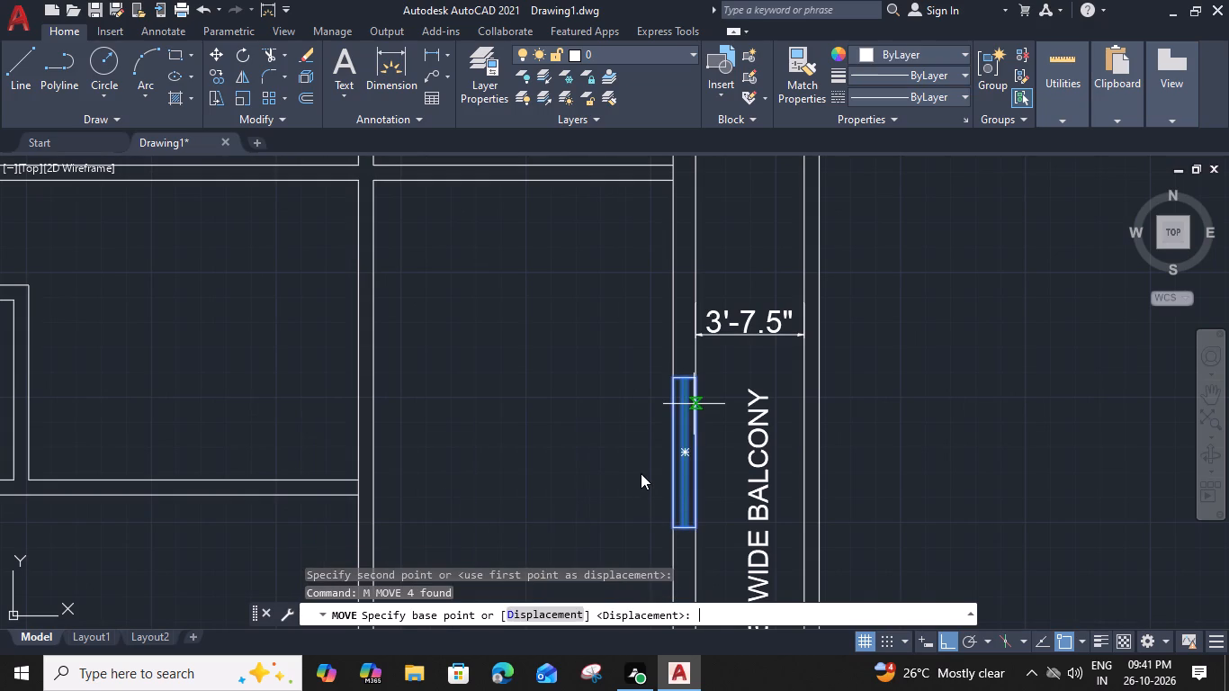
pyautogui.click(701, 379)
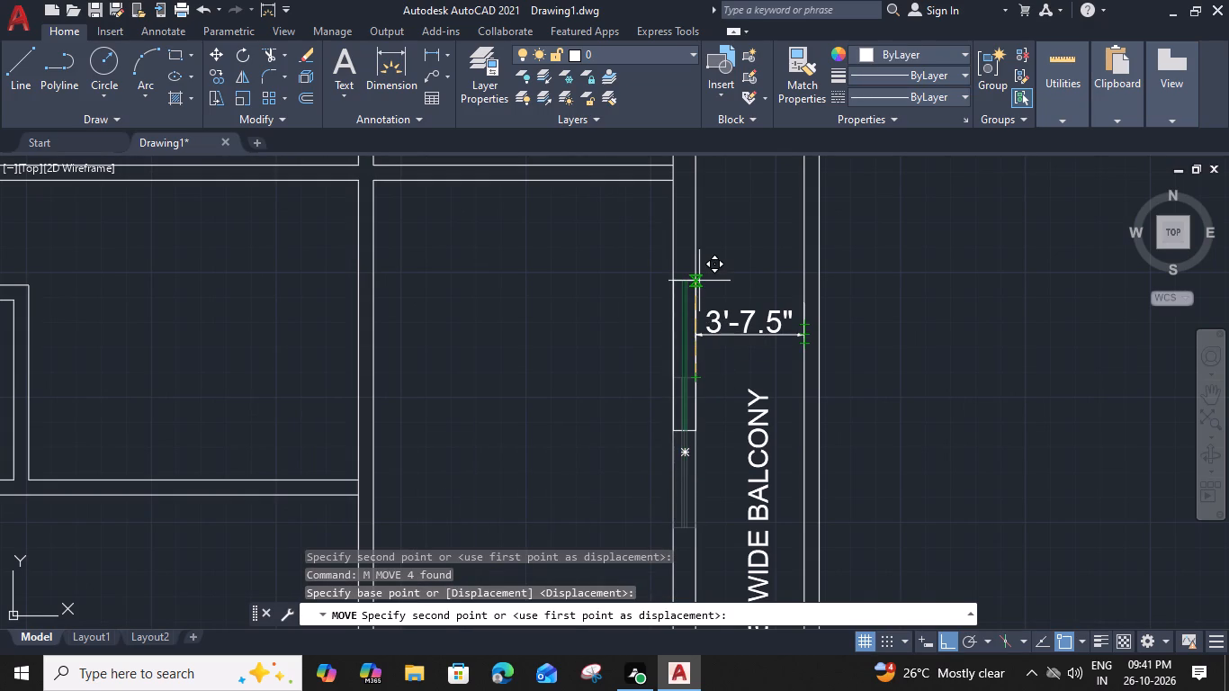
pyautogui.click(699, 280)
# Move the window overlapping the cross-wall junction below the HALL label south along the east wall, clear of the junction.
pyautogui.moveTo(633, 474); pyautogui.dragTo(623, 274, button='middle')
pyautogui.moveTo(636, 386); pyautogui.dragTo(626, 250, button='middle')
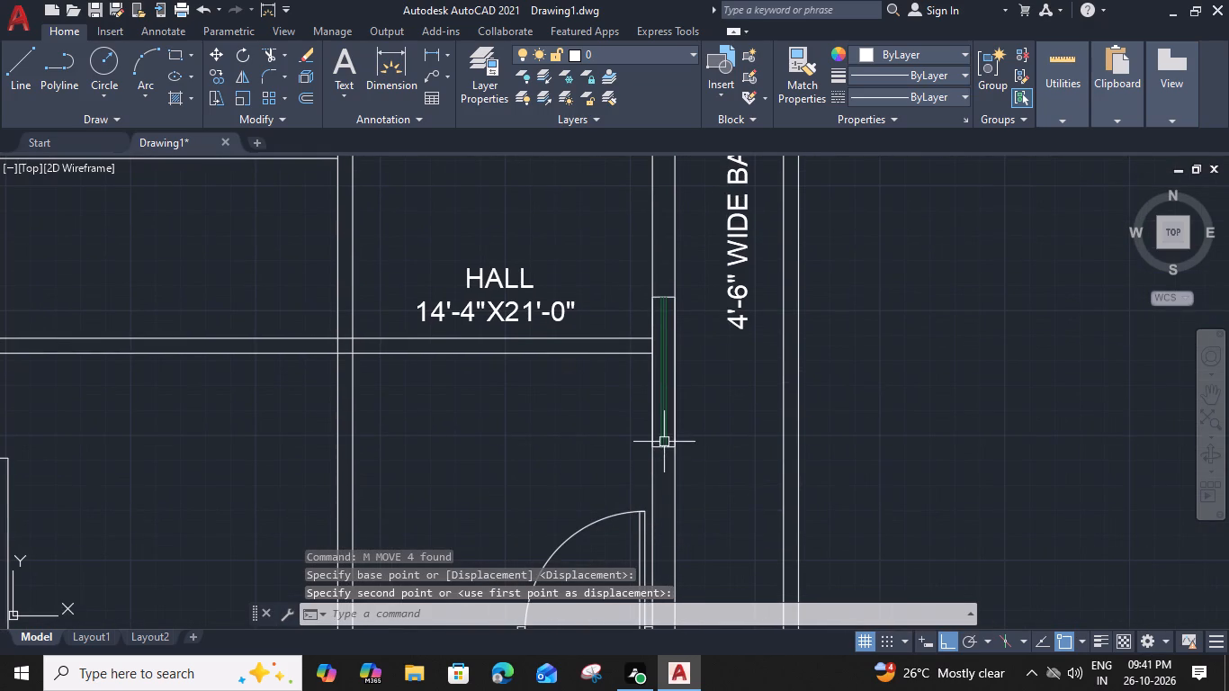
pyautogui.click(664, 442)
pyautogui.press('m')
pyautogui.press('space')
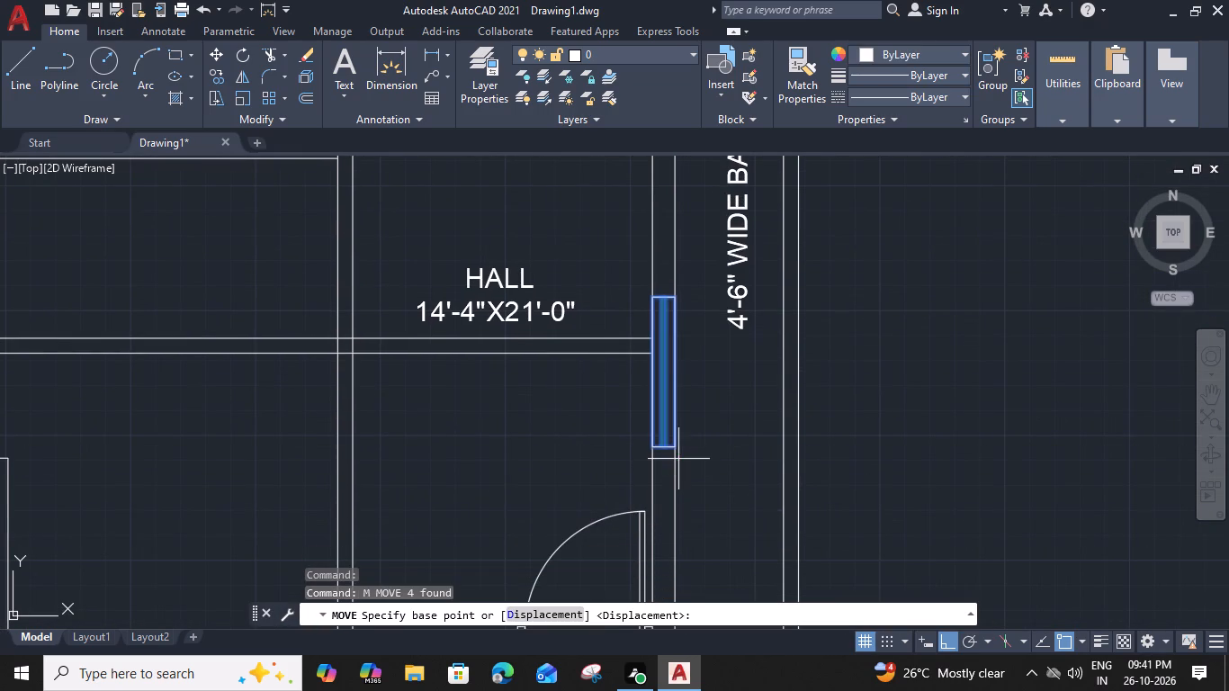
pyautogui.click(677, 449)
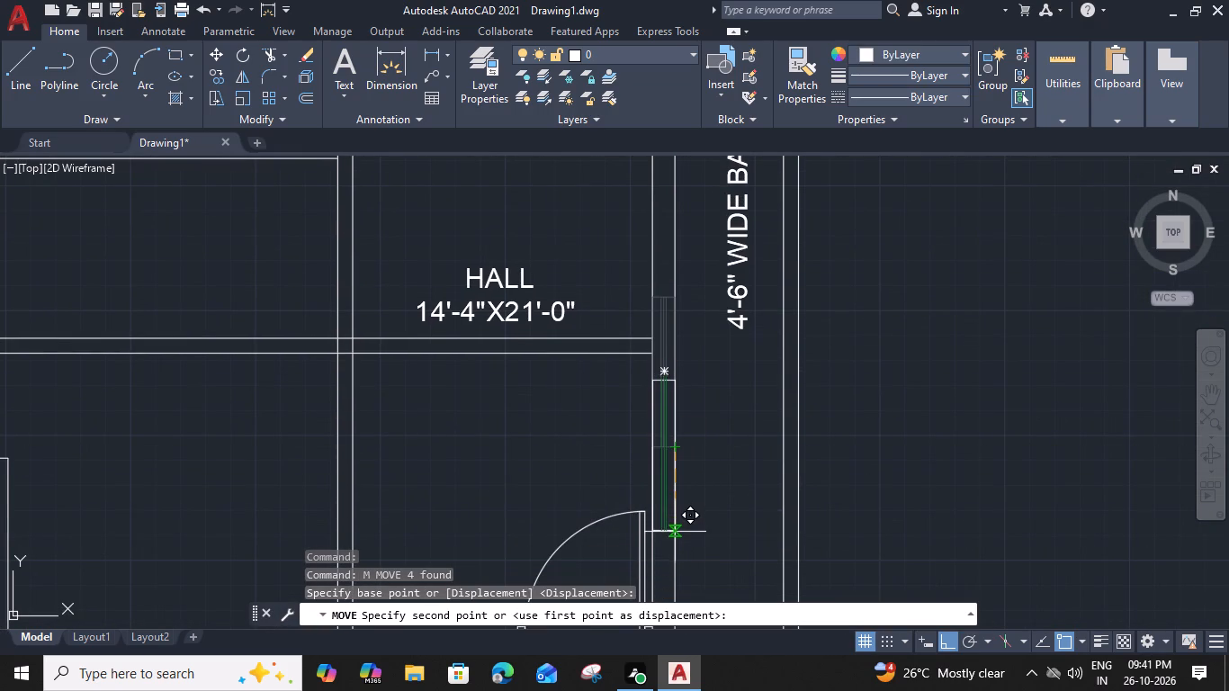
pyautogui.click(676, 534)
# Erase the old hall entrance door, its adjoining front window and the leftover jamb lines at the east wall.
pyautogui.scroll(-1, 587, 441)
pyautogui.moveTo(587, 433); pyautogui.dragTo(582, 323, button='middle')
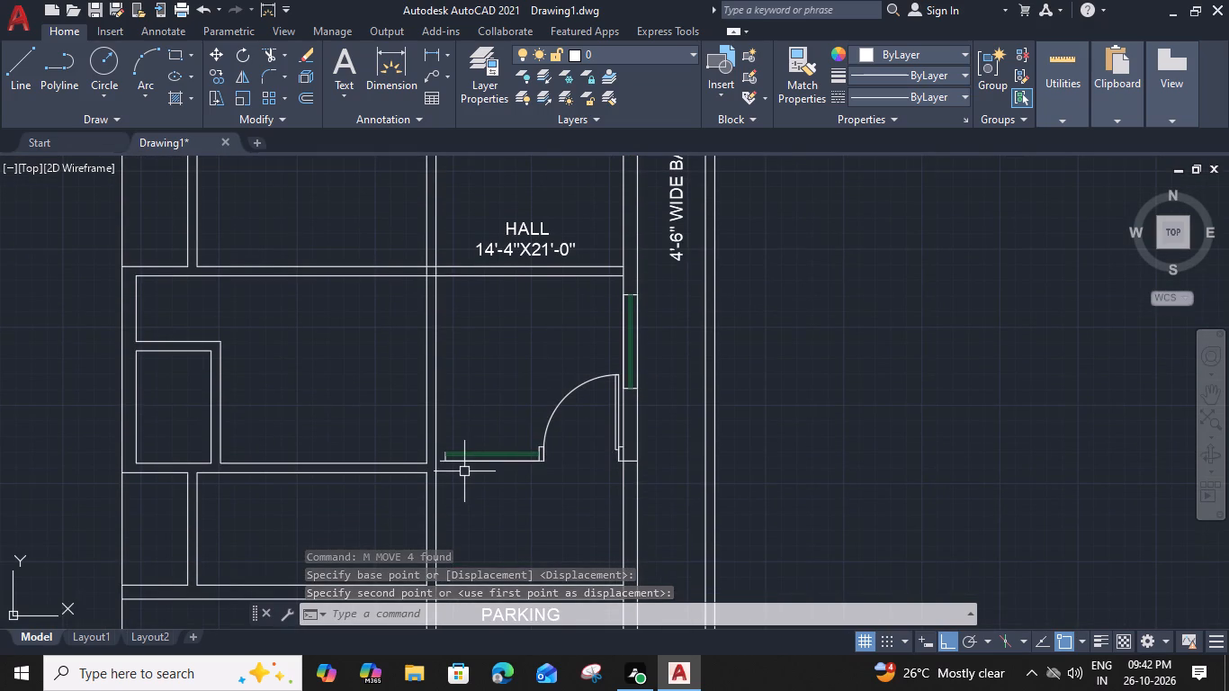
pyautogui.scroll(-2, 516, 436)
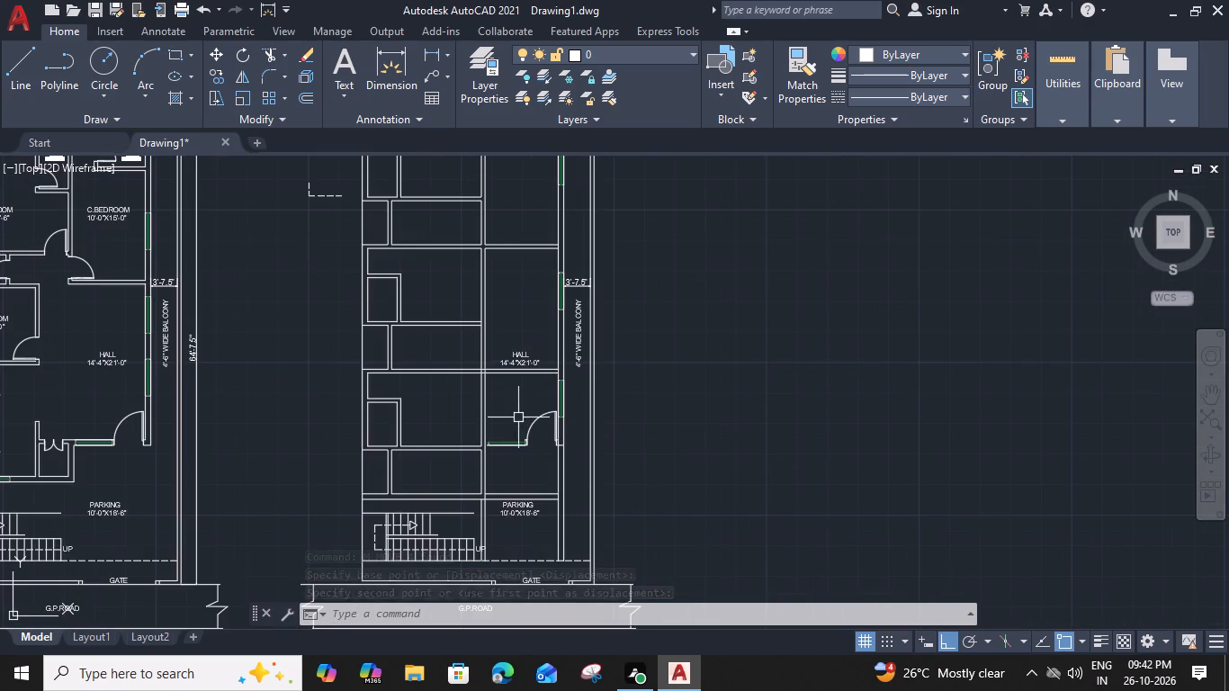
pyautogui.click(543, 404)
pyautogui.click(507, 471)
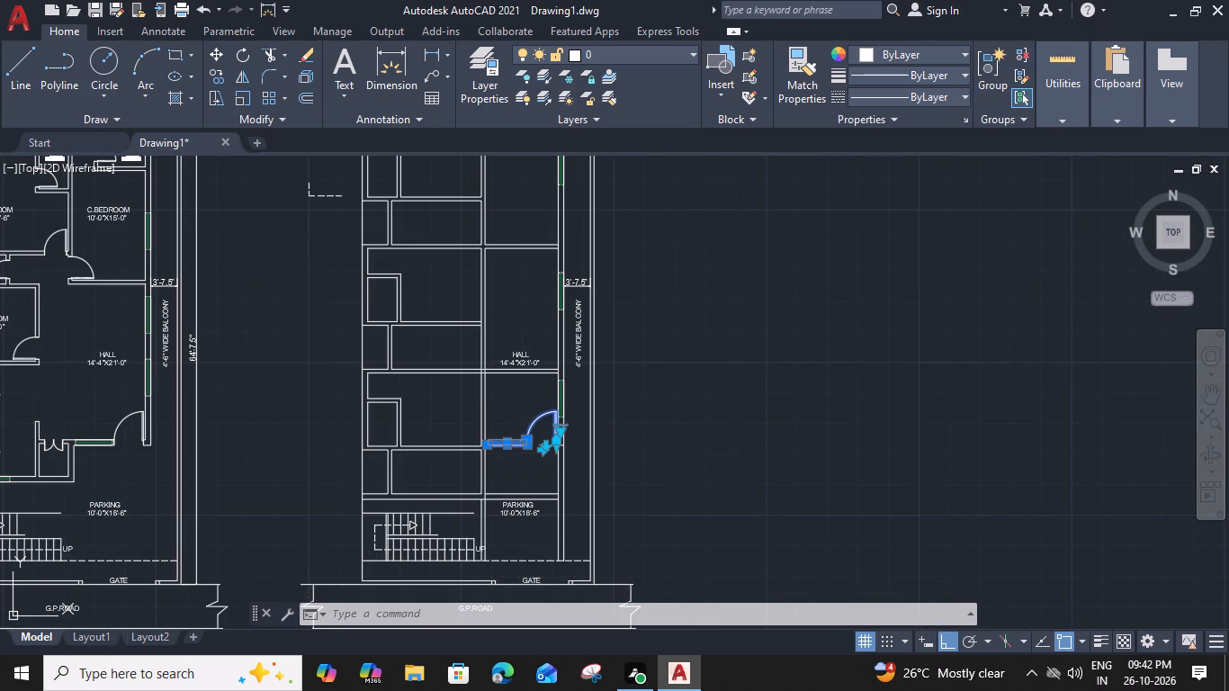
pyautogui.press('Delete')
pyautogui.scroll(3, 561, 443)
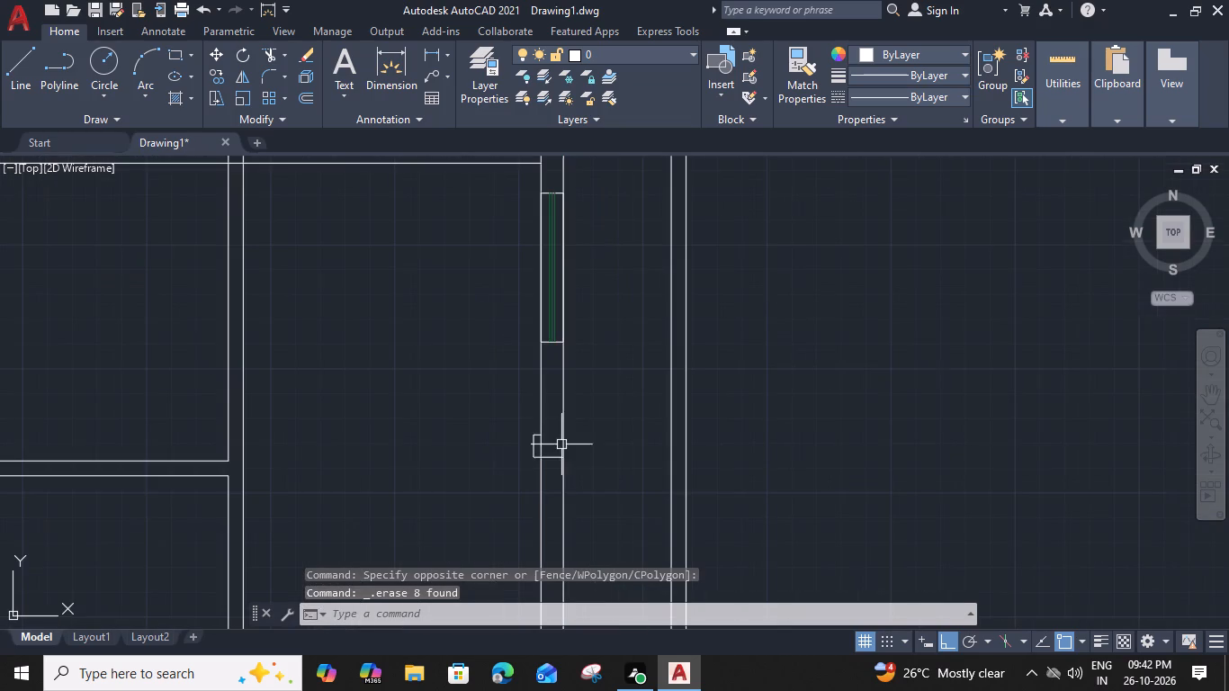
pyautogui.click(556, 460)
pyautogui.press('Delete')
pyautogui.scroll(2, 543, 454)
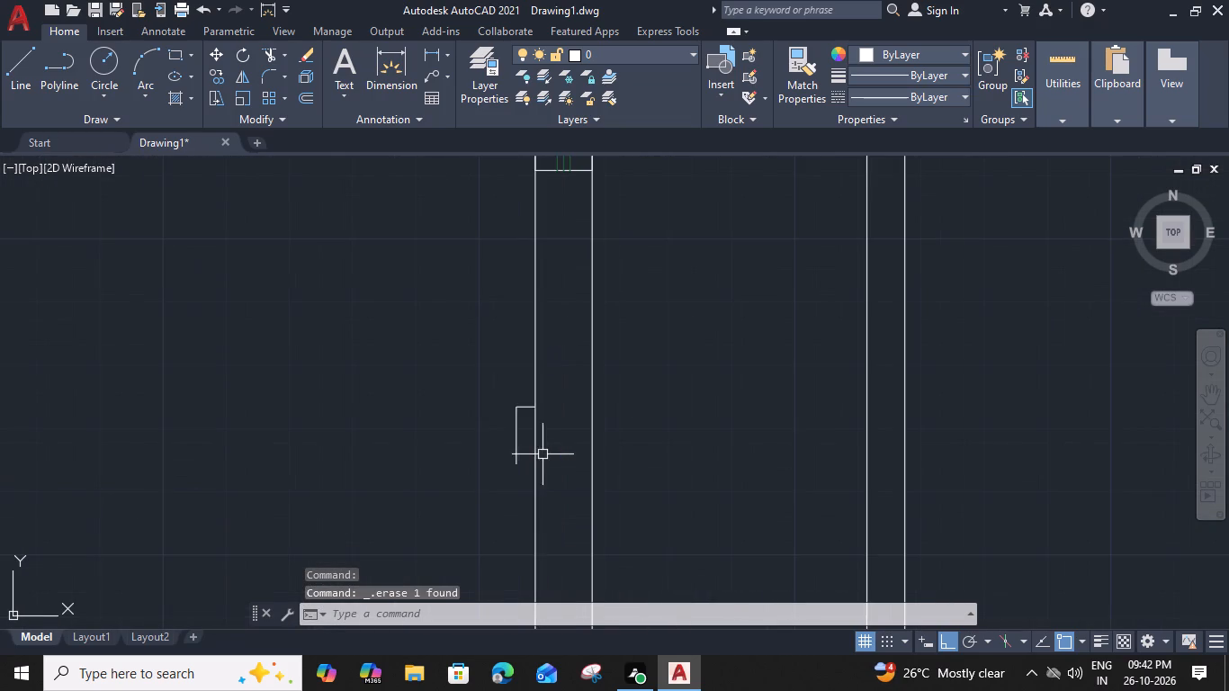
pyautogui.click(521, 398)
pyautogui.click(507, 428)
pyautogui.press('Delete')
# Extend the southernmost cross wall's south line to the east wall's outer face and trim the inner-face line at that corner.
pyautogui.scroll(-2, 507, 428)
pyautogui.moveTo(481, 473); pyautogui.dragTo(527, 236, button='middle')
pyautogui.scroll(-2, 560, 471)
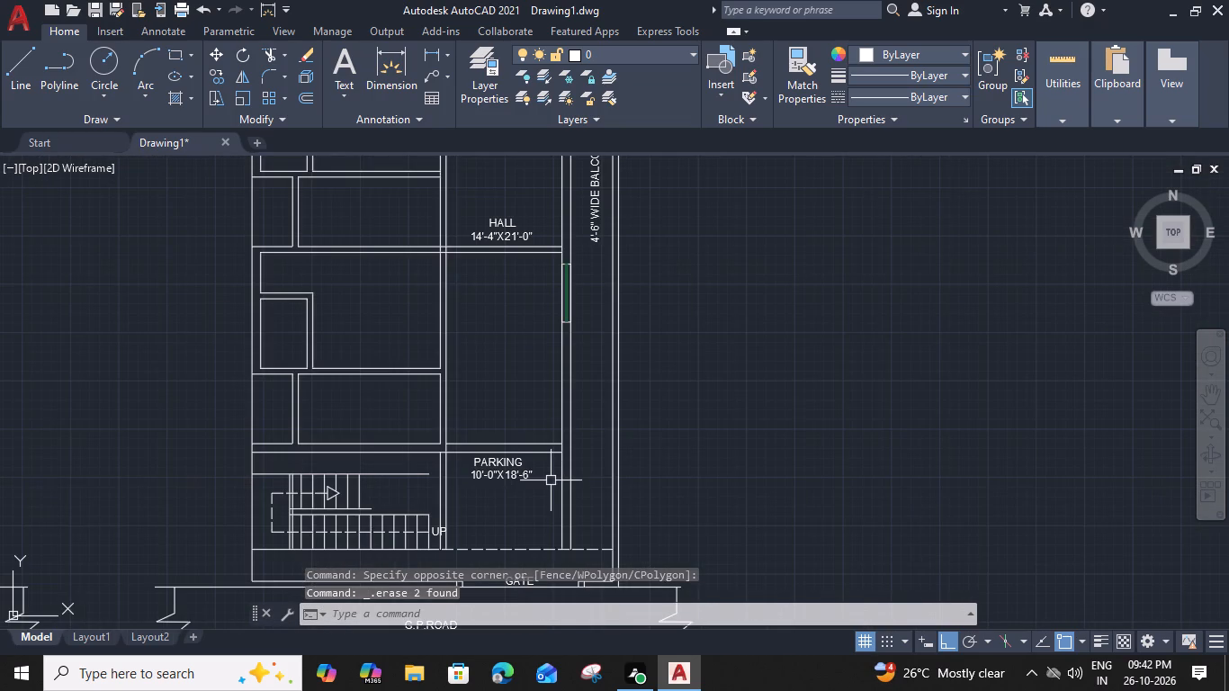
pyautogui.write('EX')
pyautogui.press('space')
pyautogui.scroll(2, 551, 440)
pyautogui.click(552, 474)
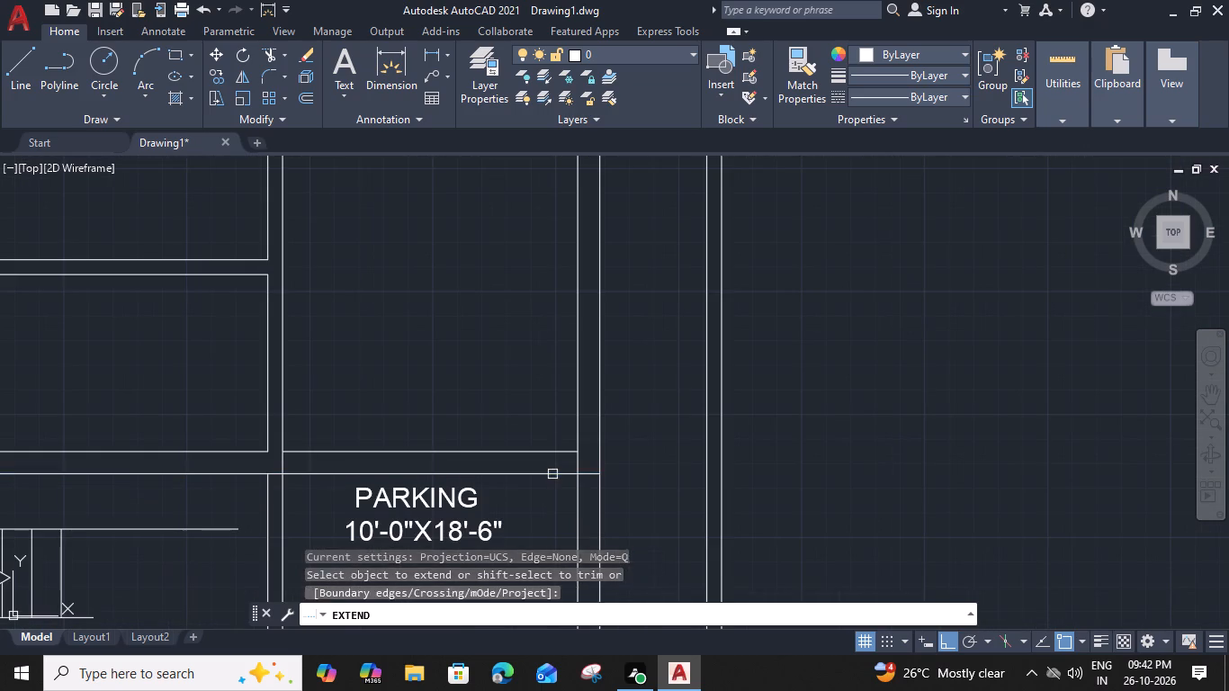
pyautogui.keyDown('shift'); pyautogui.click(579, 466); pyautogui.keyUp('shift')
# Trim away the east and central wall lines, including the short stub by UP, running south of the southernmost cross wall.
pyautogui.scroll(-1, 579, 464)
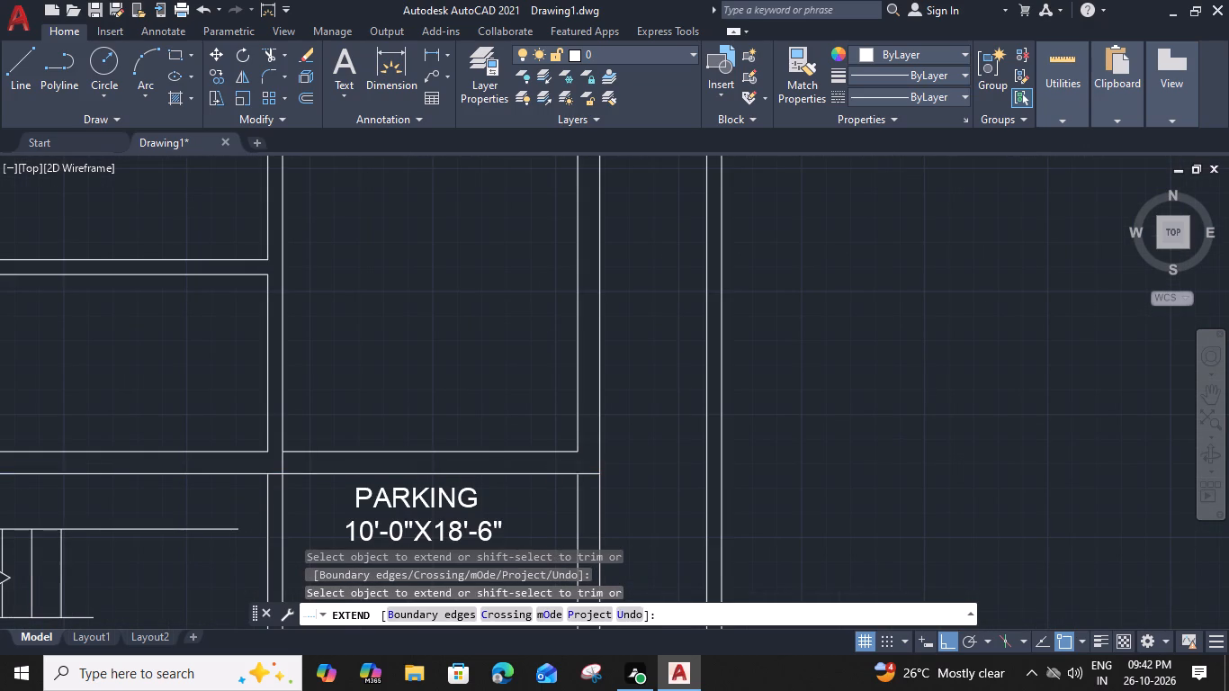
pyautogui.moveTo(612, 522); pyautogui.dragTo(627, 389, button='middle')
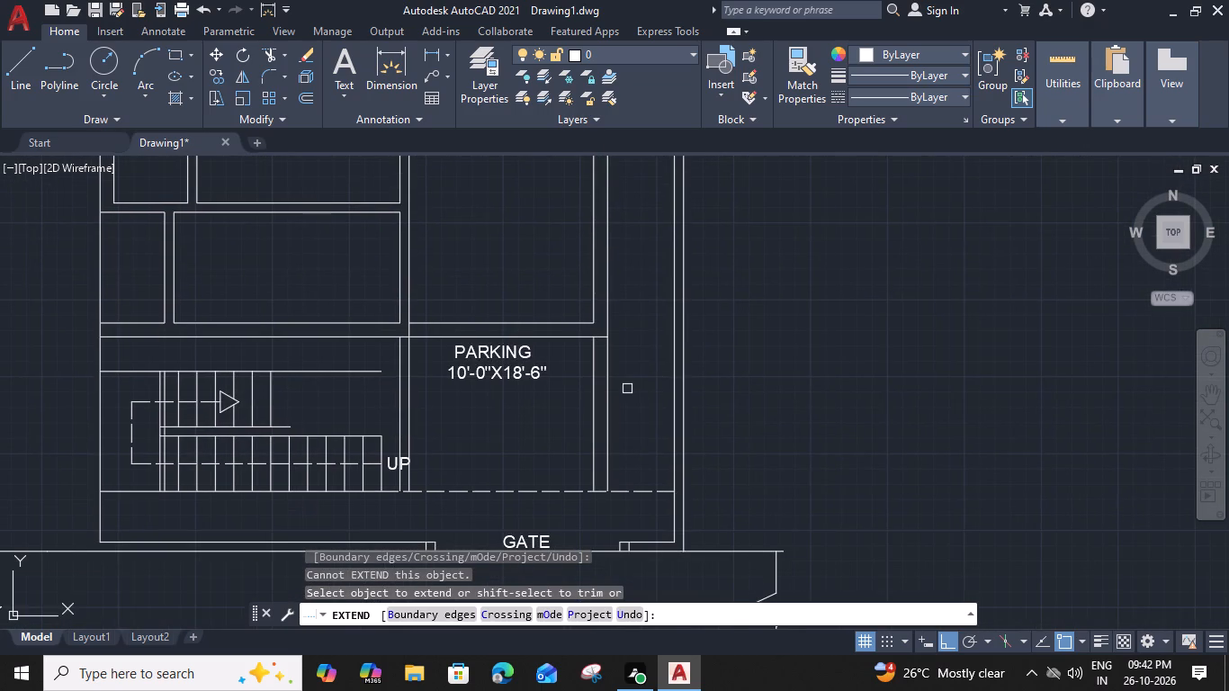
pyautogui.keyDown('shift'); pyautogui.click(627, 389); pyautogui.keyUp('shift')
pyautogui.keyDown('shift'); pyautogui.click(572, 430); pyautogui.keyUp('shift')
pyautogui.moveTo(459, 429); pyautogui.dragTo(460, 428, button='middle')
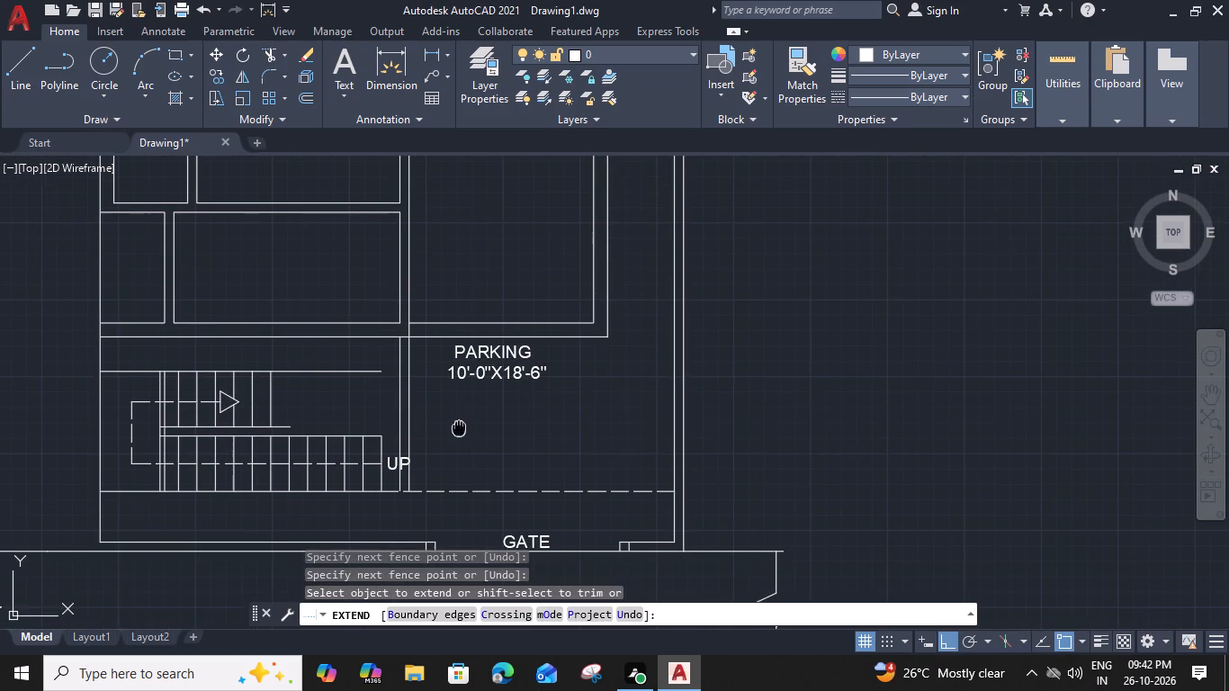
pyautogui.moveTo(460, 428); pyautogui.dragTo(639, 426, button='middle')
pyautogui.keyDown('shift'); pyautogui.click(608, 405); pyautogui.keyUp('shift')
pyautogui.keyDown('shift'); pyautogui.click(562, 400); pyautogui.keyUp('shift')
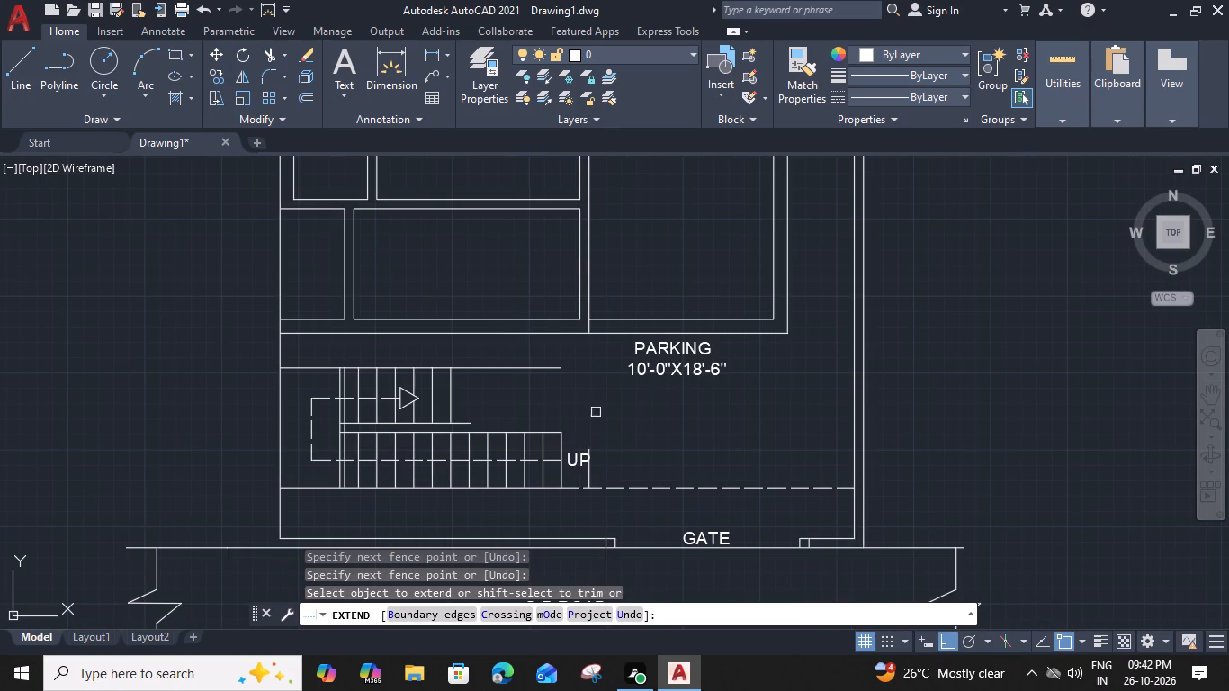
pyautogui.scroll(2, 605, 472)
pyautogui.keyDown('shift'); pyautogui.click(560, 463); pyautogui.keyUp('shift')
pyautogui.scroll(-2, 561, 463)
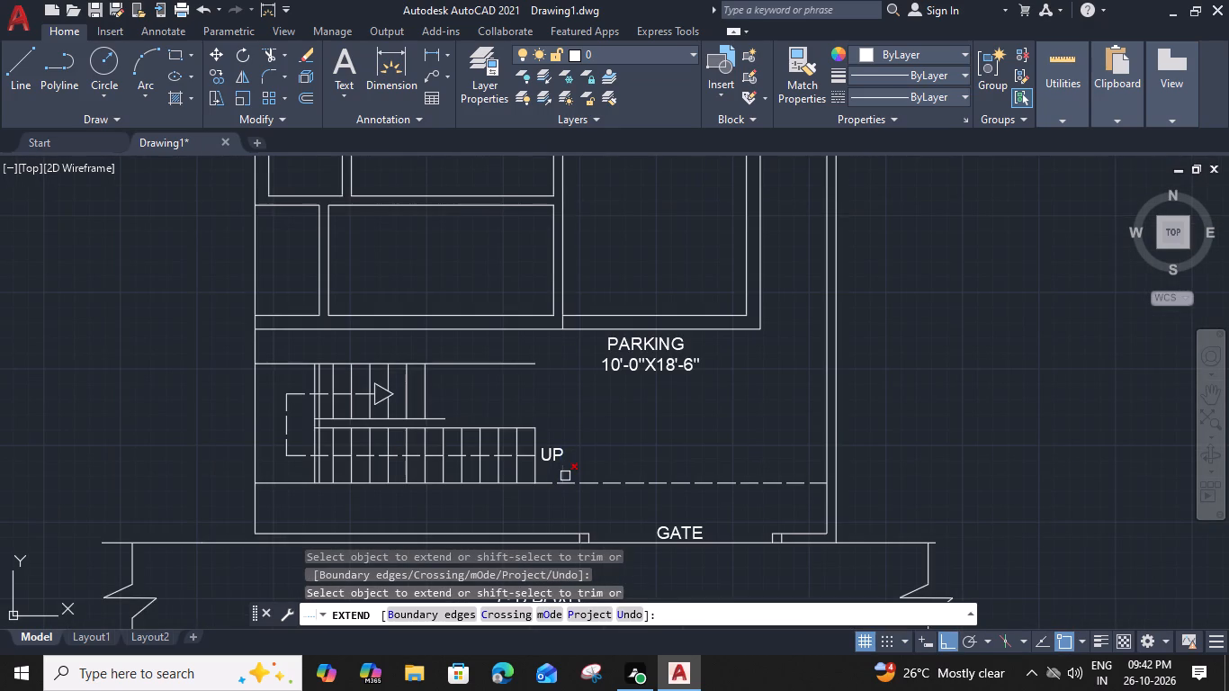
pyautogui.keyDown('shift'); pyautogui.click(565, 470); pyautogui.keyUp('shift')
# Trim the central wall's east face line where it crosses the southernmost cross wall.
pyautogui.moveTo(561, 396); pyautogui.dragTo(568, 504, button='middle')
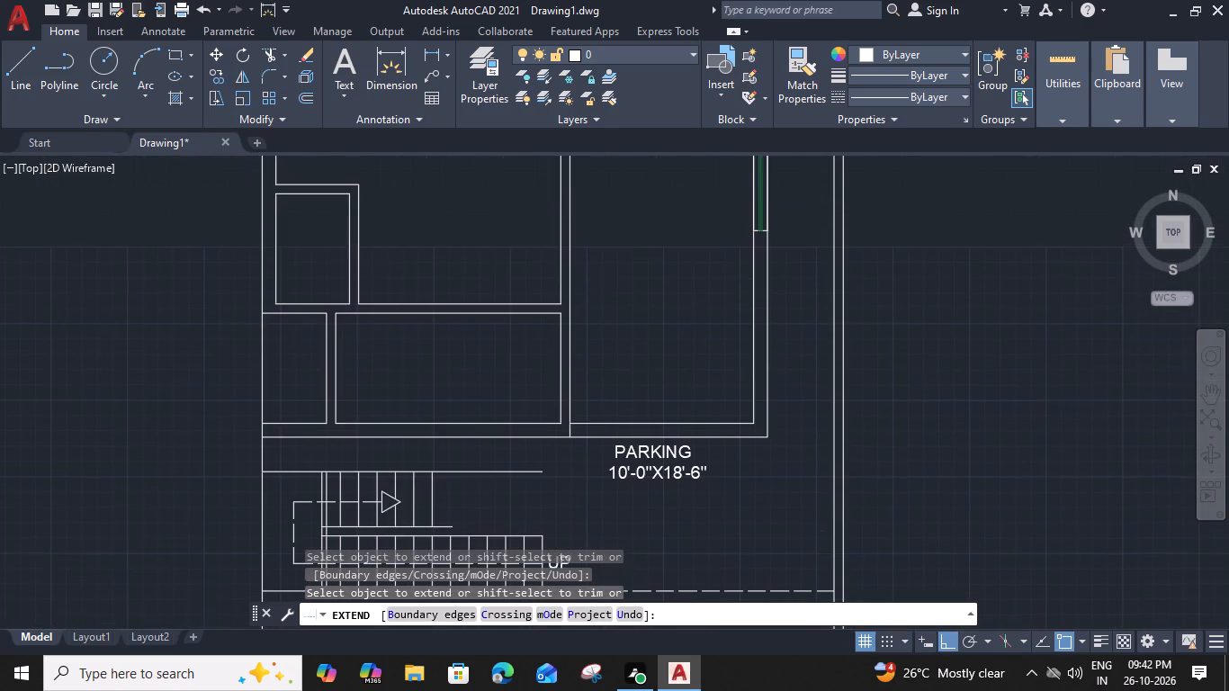
pyautogui.scroll(2, 565, 449)
pyautogui.keyDown('shift'); pyautogui.click(573, 406); pyautogui.keyUp('shift')
# Trim the lines inside the junctions where the cross wall below the HALL label meets the east and central walls.
pyautogui.scroll(-1, 574, 406)
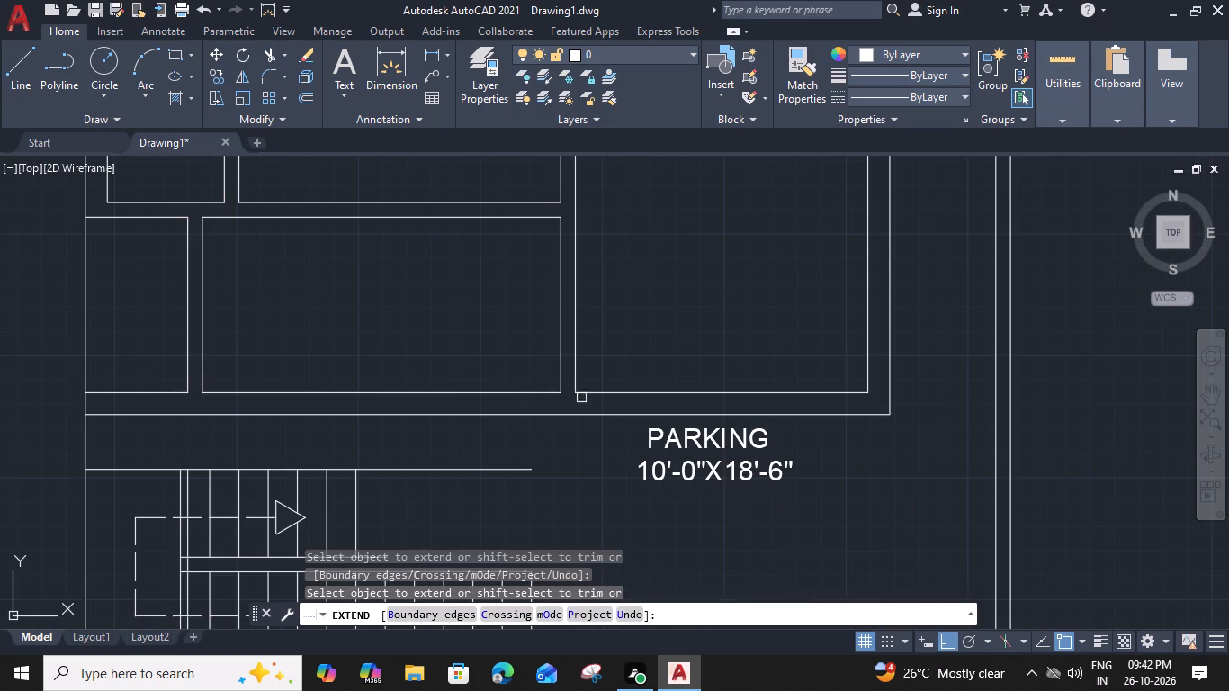
pyautogui.moveTo(602, 363); pyautogui.dragTo(565, 455, button='middle')
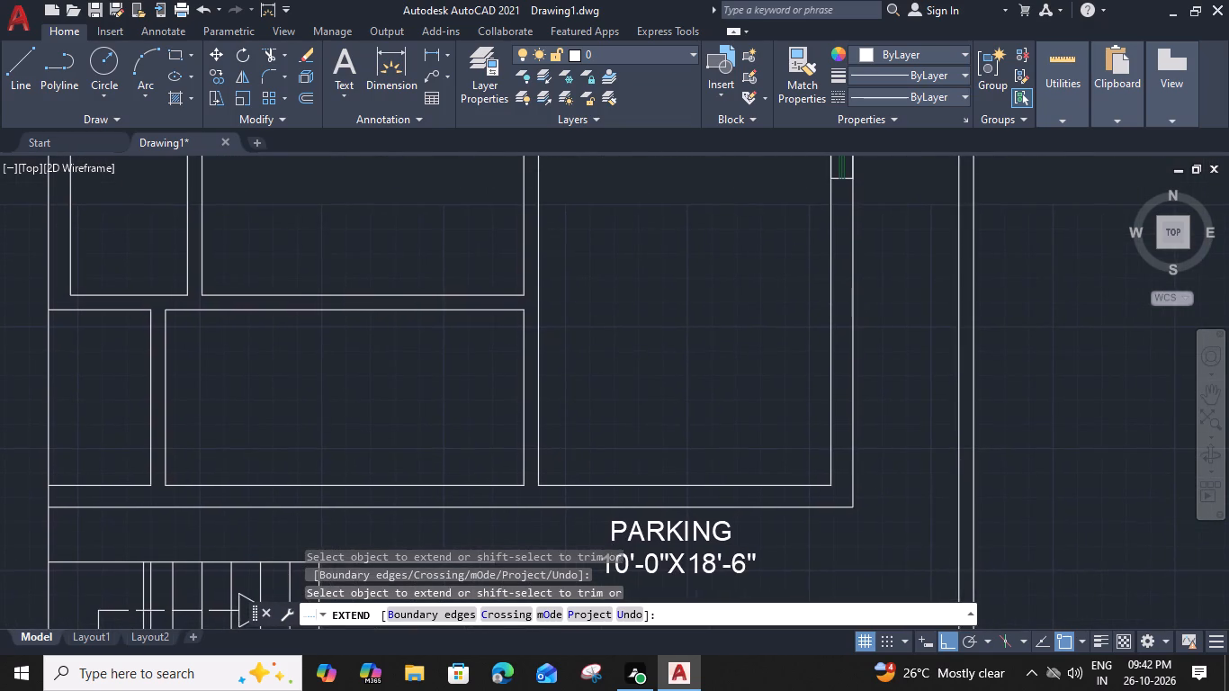
pyautogui.scroll(-2, 673, 376)
pyautogui.moveTo(711, 340); pyautogui.dragTo(649, 478, button='middle')
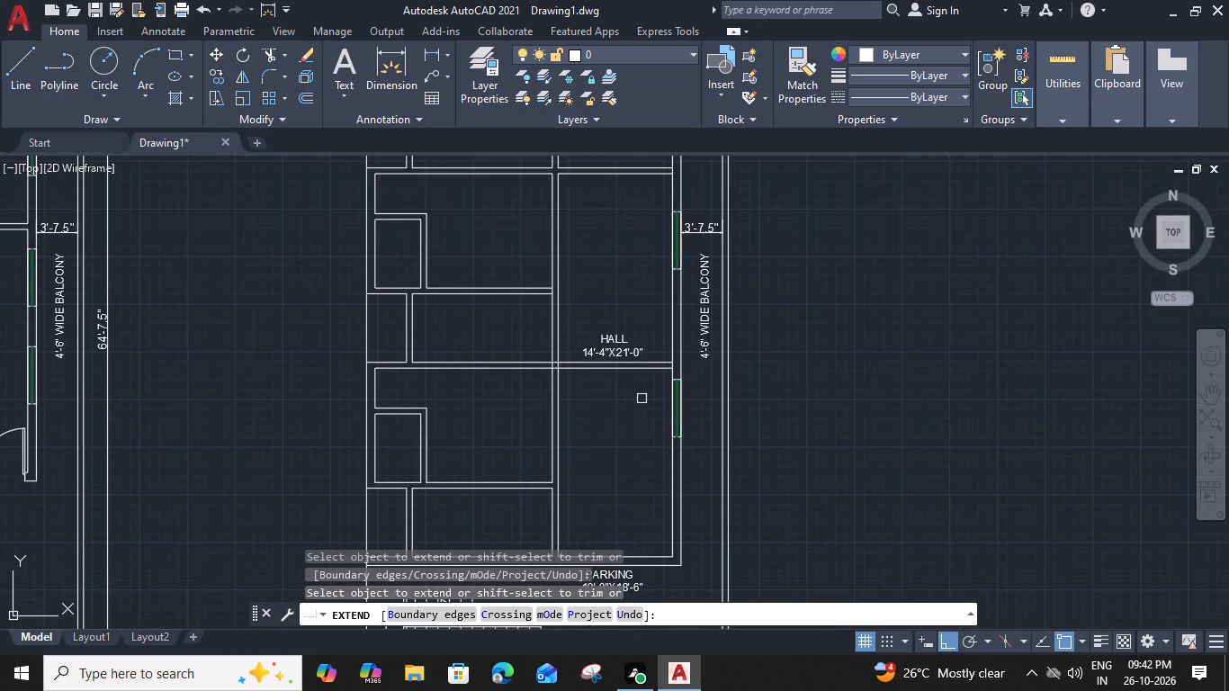
pyautogui.scroll(3, 665, 363)
pyautogui.keyDown('shift'); pyautogui.click(694, 364); pyautogui.keyUp('shift')
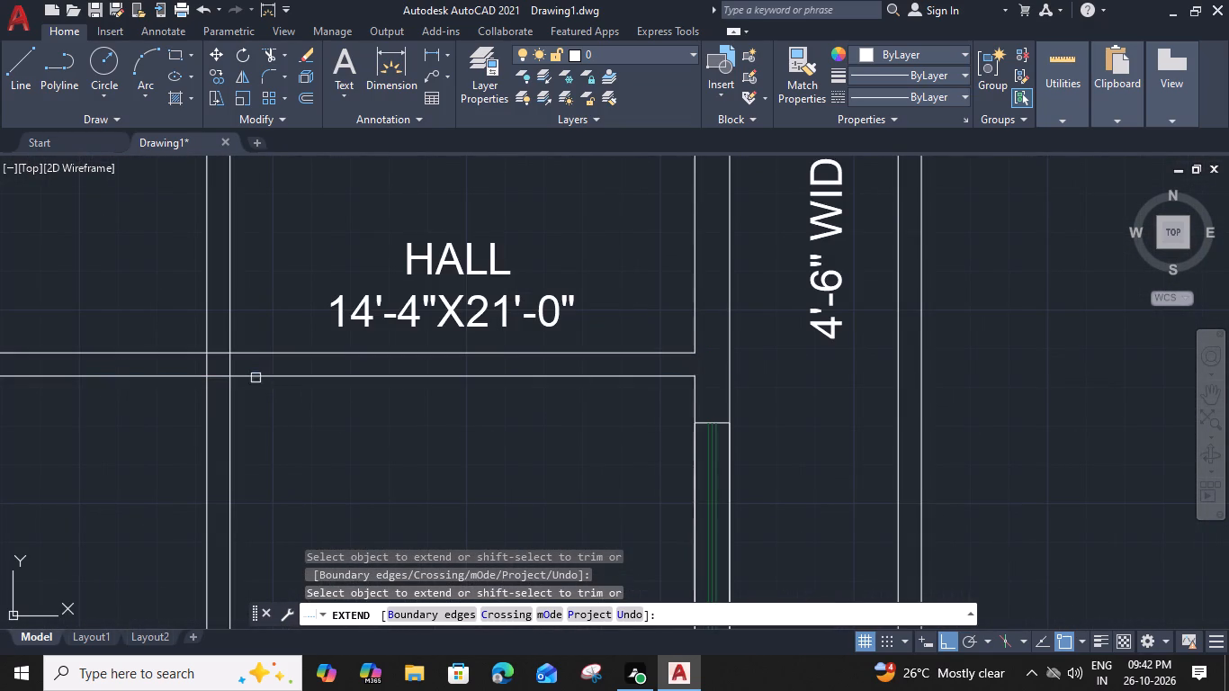
pyautogui.keyDown('shift'); pyautogui.click(198, 366); pyautogui.keyUp('shift')
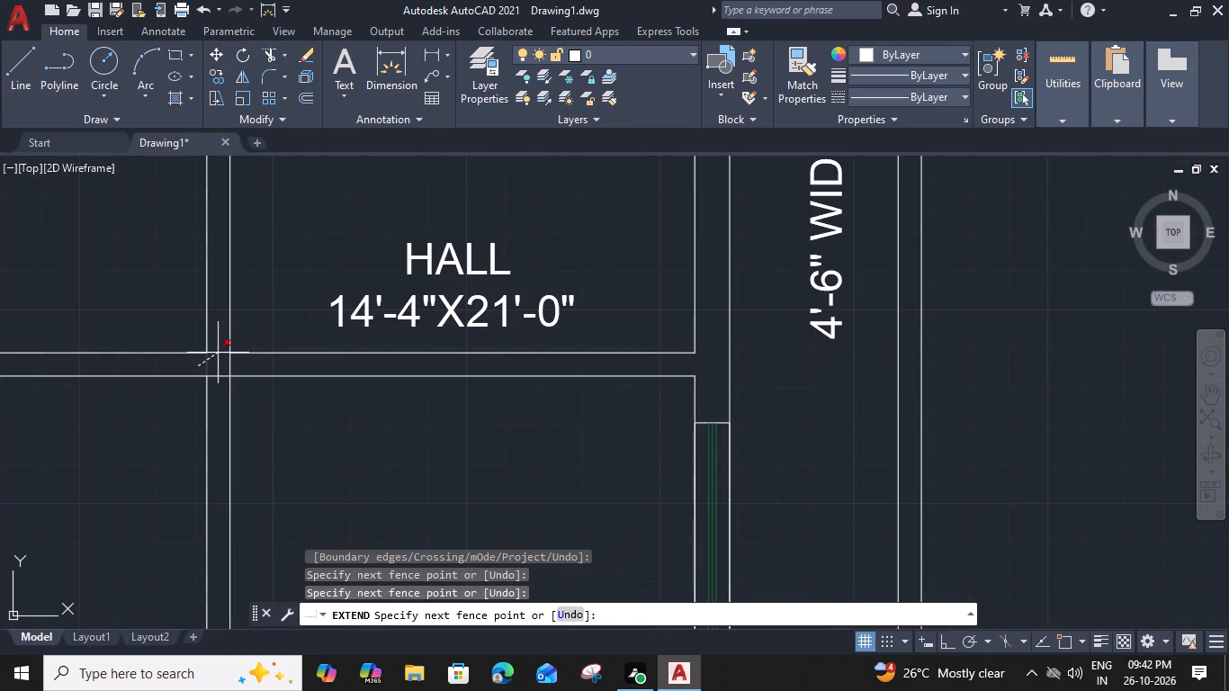
pyautogui.keyDown('shift'); pyautogui.click(219, 348); pyautogui.keyUp('shift')
pyautogui.keyDown('shift'); pyautogui.click(219, 353); pyautogui.keyUp('shift')
pyautogui.keyDown('shift'); pyautogui.click(242, 366); pyautogui.keyUp('shift')
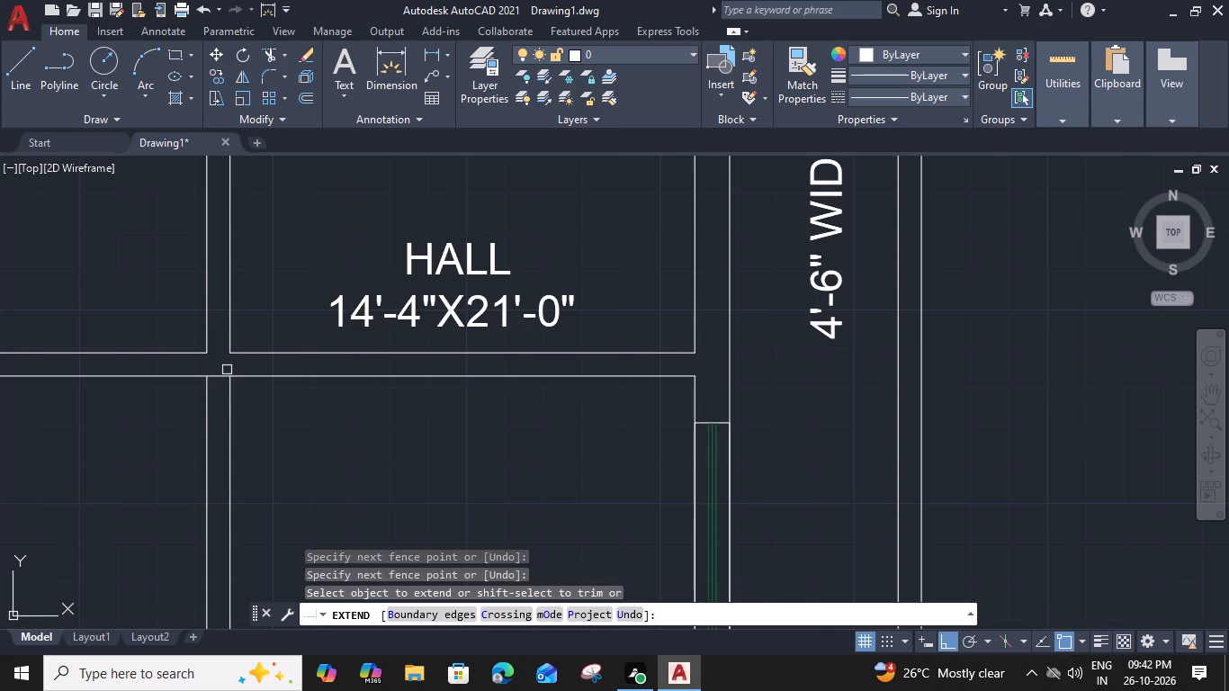
pyautogui.keyDown('shift'); pyautogui.click(223, 371); pyautogui.keyUp('shift')
pyautogui.keyDown('shift'); pyautogui.click(220, 390); pyautogui.keyUp('shift')
# Trim the central wall's west face where the partial cross wall west of the hall meets it, opening the T-junction.
pyautogui.scroll(-3, 220, 366)
pyautogui.moveTo(243, 323); pyautogui.dragTo(289, 426, button='middle')
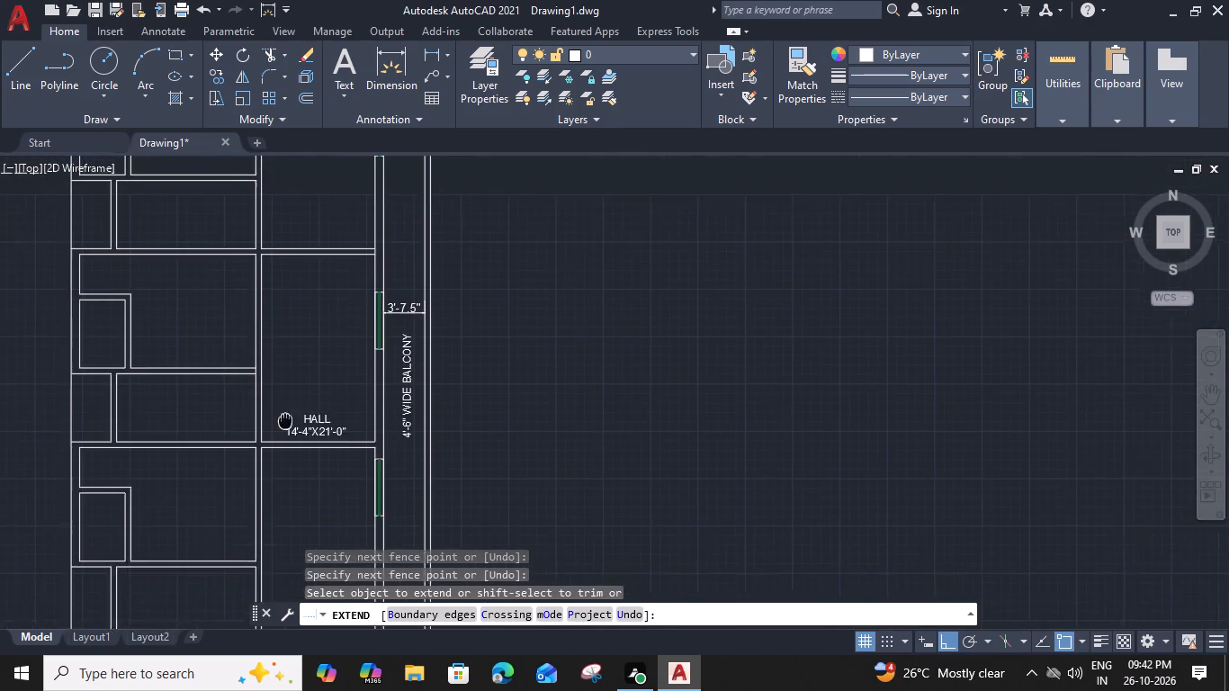
pyautogui.moveTo(289, 426); pyautogui.dragTo(305, 448, button='middle')
pyautogui.scroll(2, 283, 411)
pyautogui.keyDown('shift'); pyautogui.scroll(2, 282, 412); pyautogui.keyUp('shift')
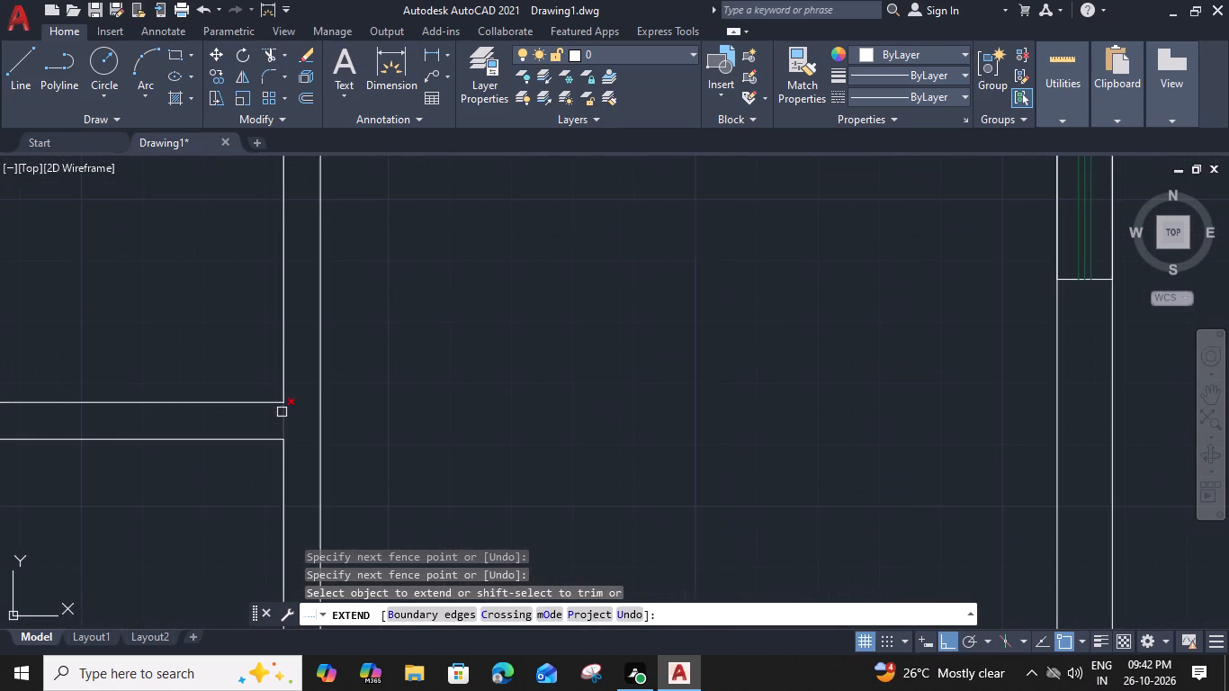
pyautogui.keyDown('shift'); pyautogui.click(282, 412); pyautogui.keyUp('shift')
pyautogui.scroll(-3, 282, 412)
pyautogui.moveTo(321, 417); pyautogui.dragTo(495, 218, button='middle')
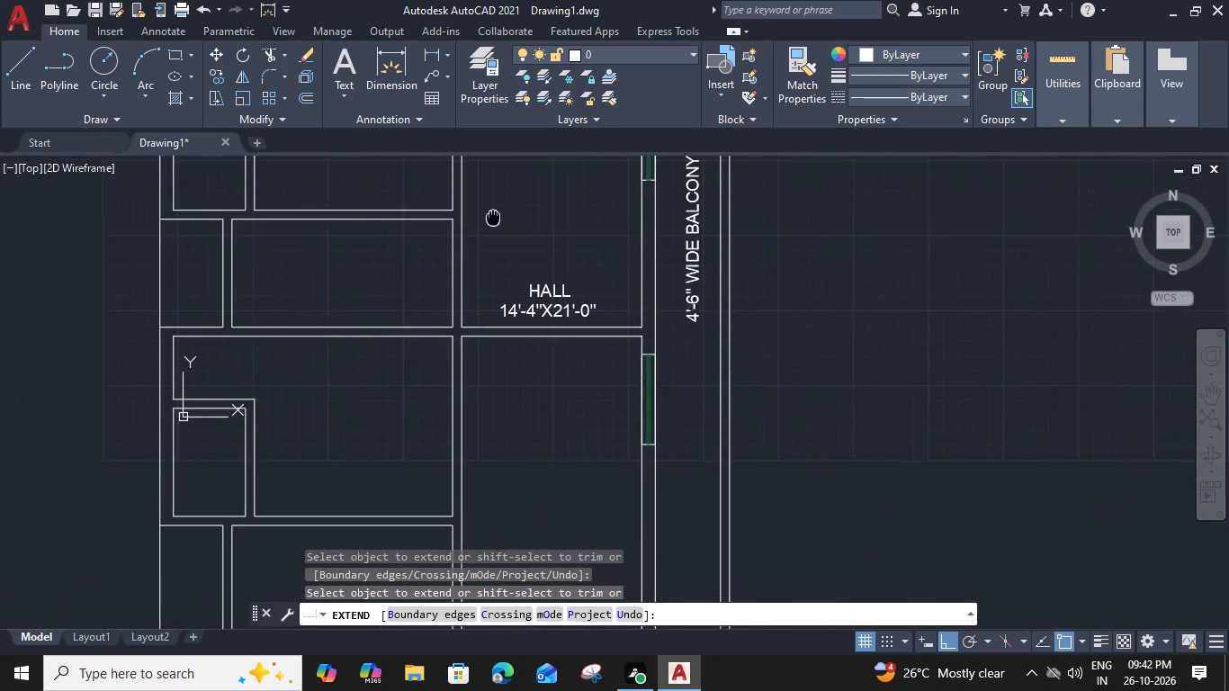
pyautogui.moveTo(495, 218); pyautogui.dragTo(627, 347, button='middle')
pyautogui.moveTo(603, 275); pyautogui.dragTo(524, 442, button='middle')
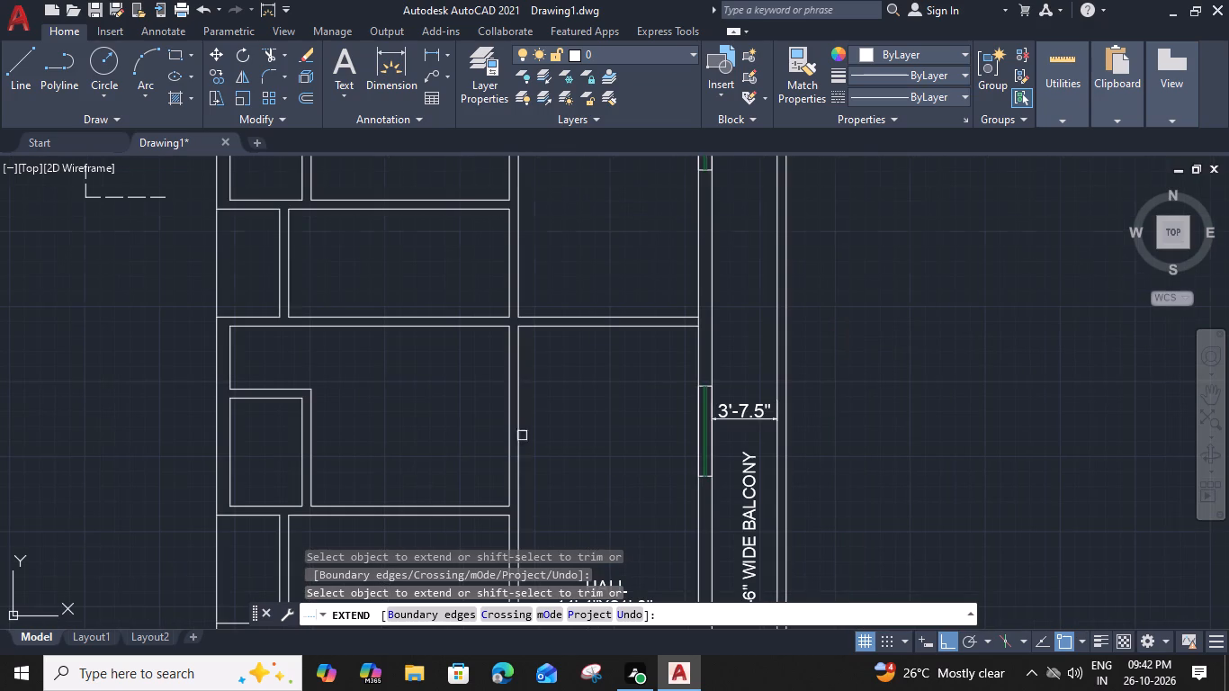
# Trim the east wall's inner face line where the cross wall north of the HALL label meets it, opening the junction.
pyautogui.scroll(3, 704, 281)
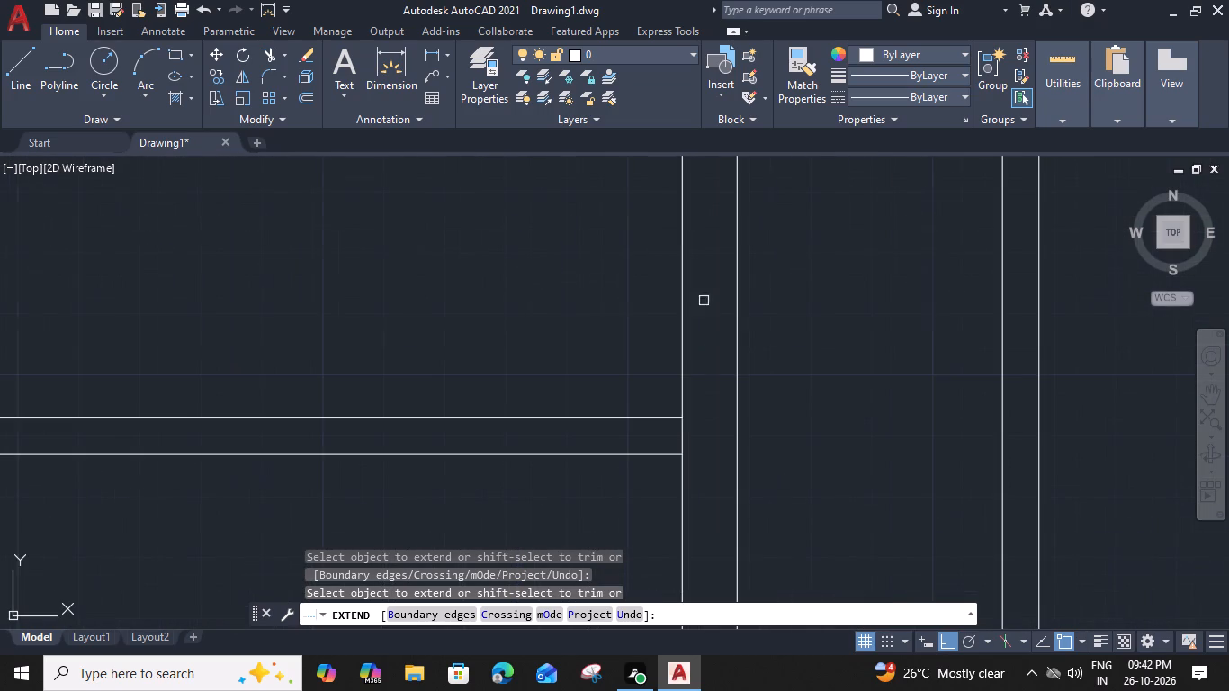
pyautogui.keyDown('shift'); pyautogui.click(684, 433); pyautogui.keyUp('shift')
pyautogui.scroll(-3, 684, 433)
pyautogui.scroll(-2, 604, 334)
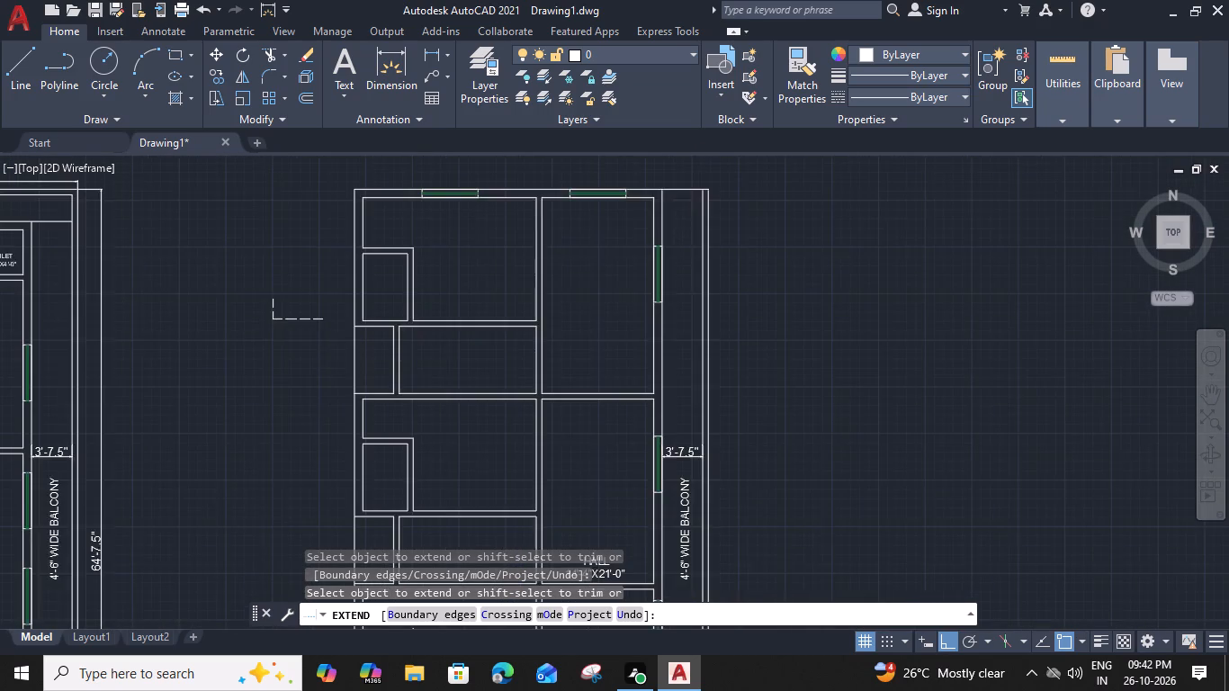
pyautogui.scroll(-1, 629, 441)
pyautogui.moveTo(628, 436); pyautogui.dragTo(614, 355, button='middle')
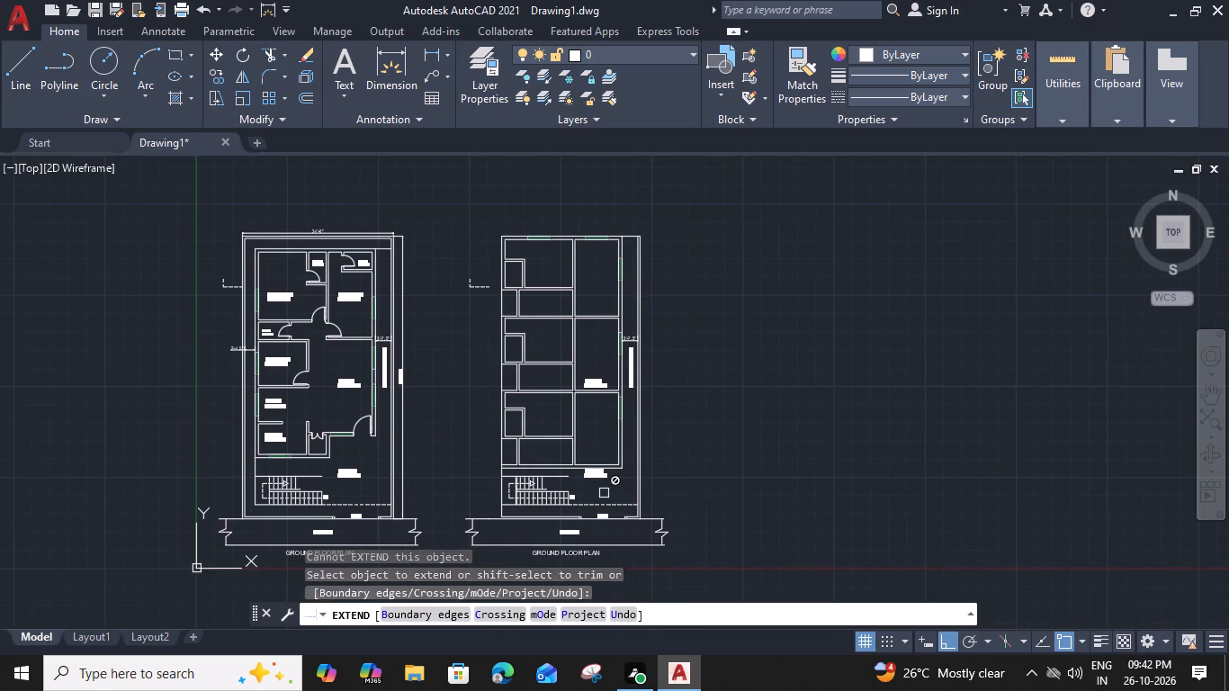
pyautogui.scroll(1, 604, 495)
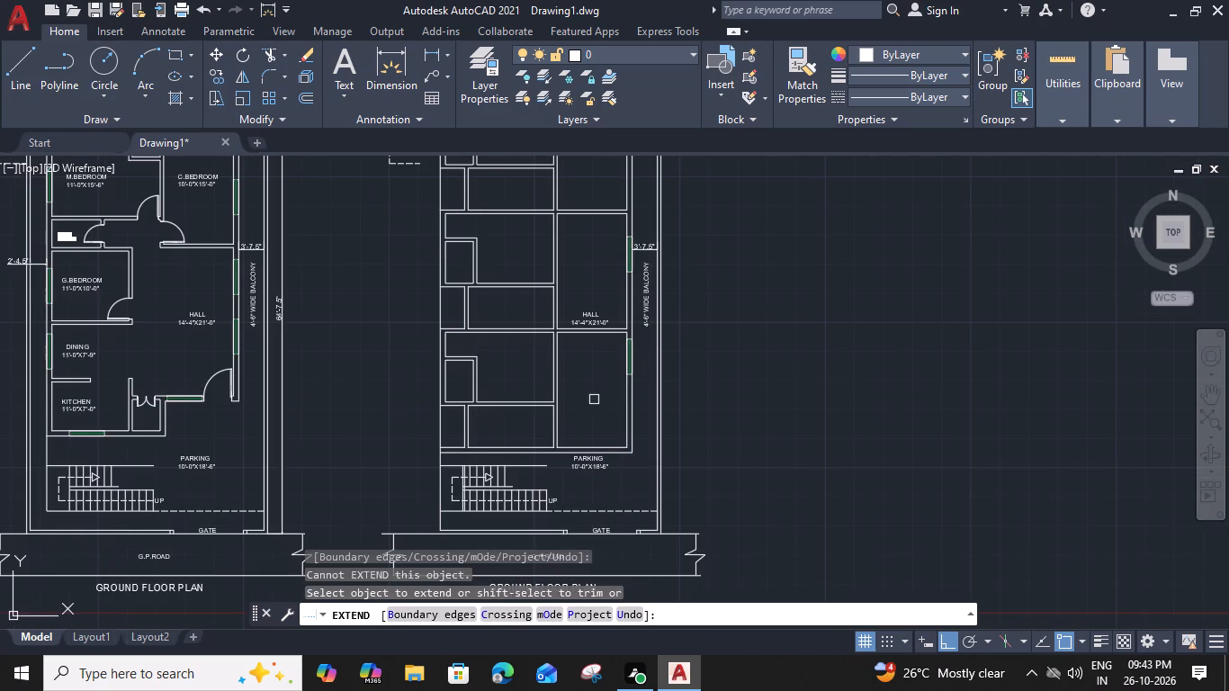
pyautogui.moveTo(594, 399); pyautogui.dragTo(566, 405, button='middle')
pyautogui.press('Escape')
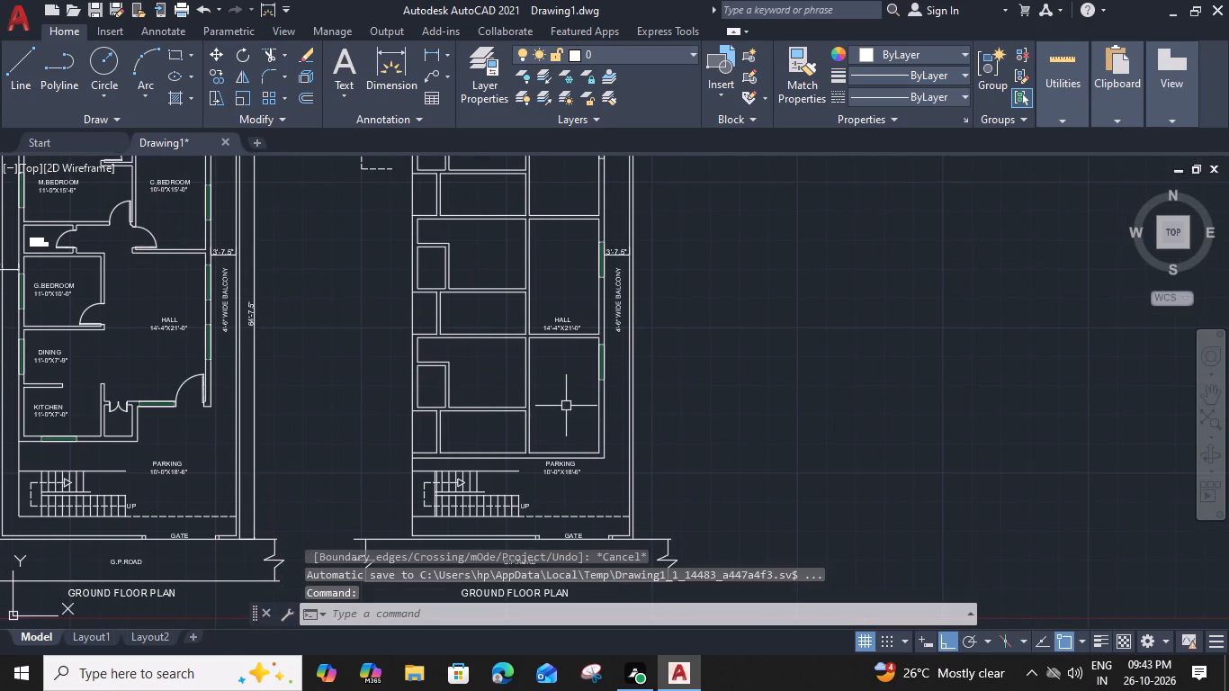
# Erase the PARKING 10'-0"X18'-6" label from the copied plan.
pyautogui.scroll(1, 564, 515)
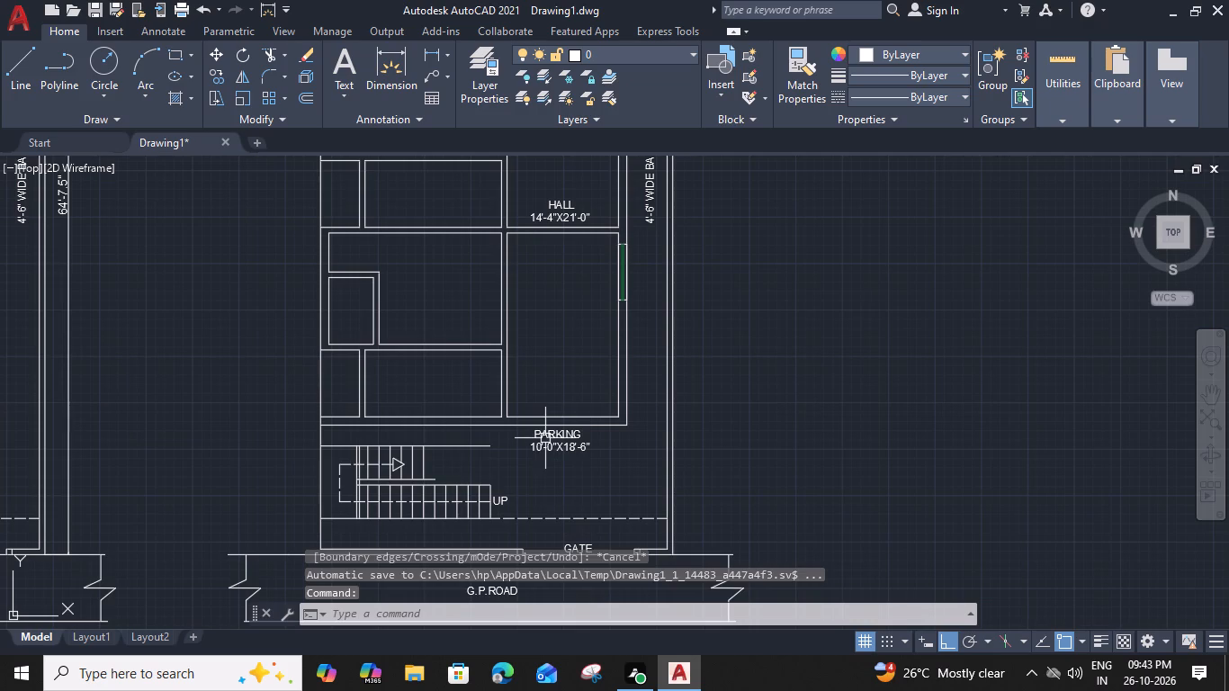
pyautogui.click(545, 437)
pyautogui.press('Delete')
# Measure the clearances in the open parking area between the south wall and the dashed line by the gate.
pyautogui.moveTo(526, 501); pyautogui.dragTo(532, 440, button='middle')
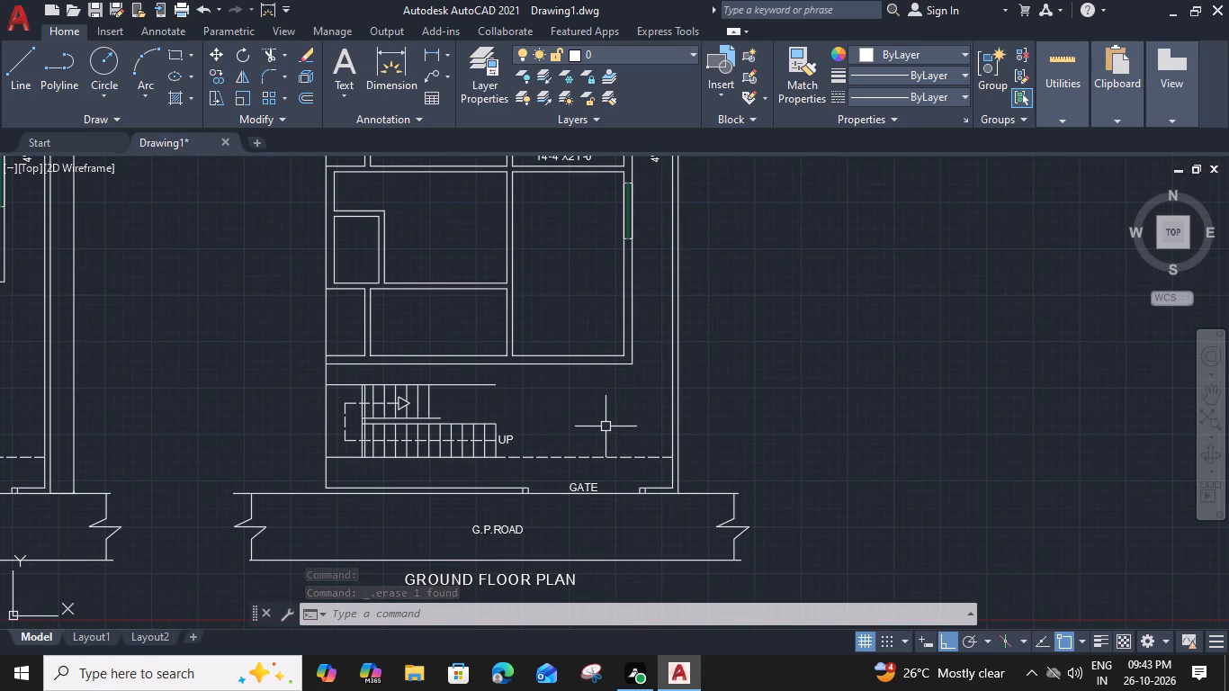
pyautogui.press('m')
pyautogui.press('e')
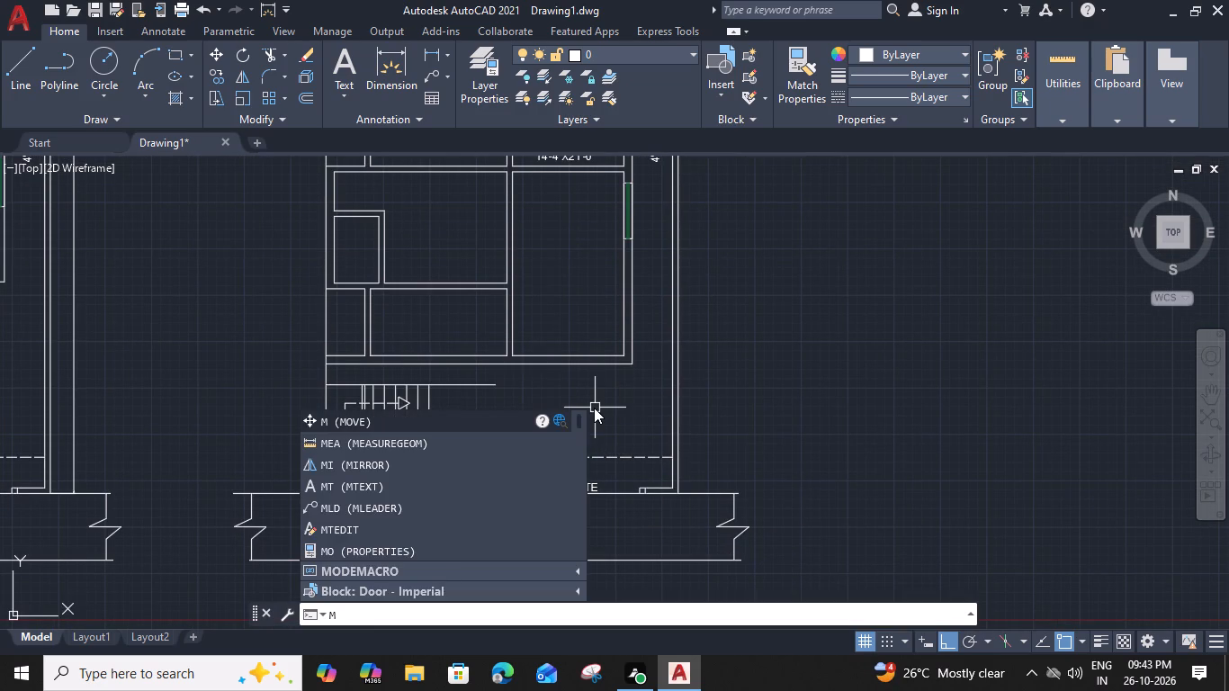
pyautogui.write('A')
pyautogui.press('space')
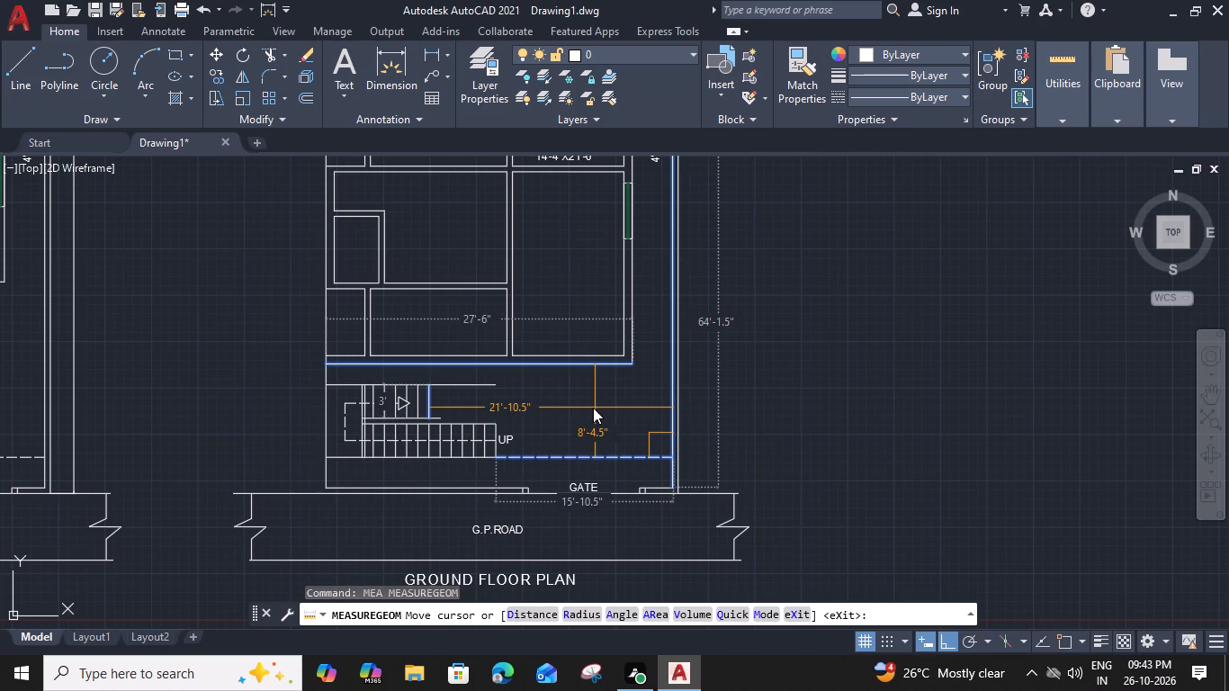
pyautogui.press('Escape')
# Draw two short lines across the central wall, continuing both faces of the northernmost partial cross wall to its east face.
pyautogui.scroll(-1, 578, 384)
pyautogui.moveTo(567, 359); pyautogui.dragTo(573, 373, button='middle')
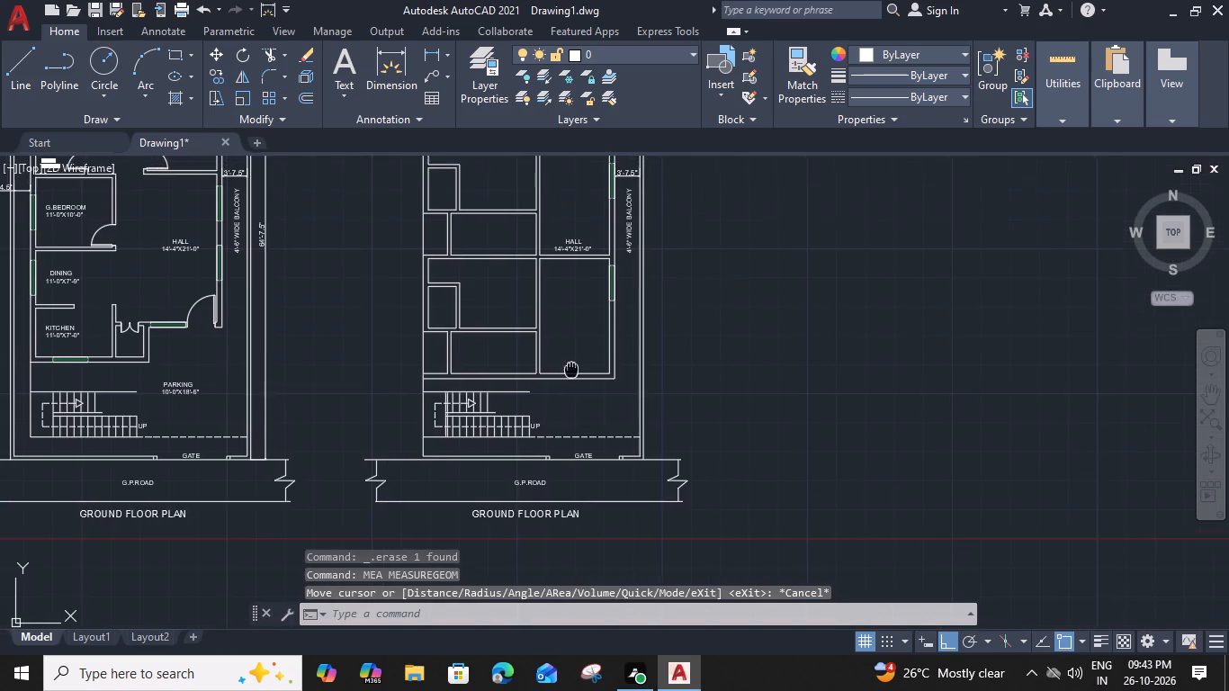
pyautogui.moveTo(573, 373); pyautogui.dragTo(600, 428, button='middle')
pyautogui.moveTo(534, 310); pyautogui.dragTo(524, 382, button='middle')
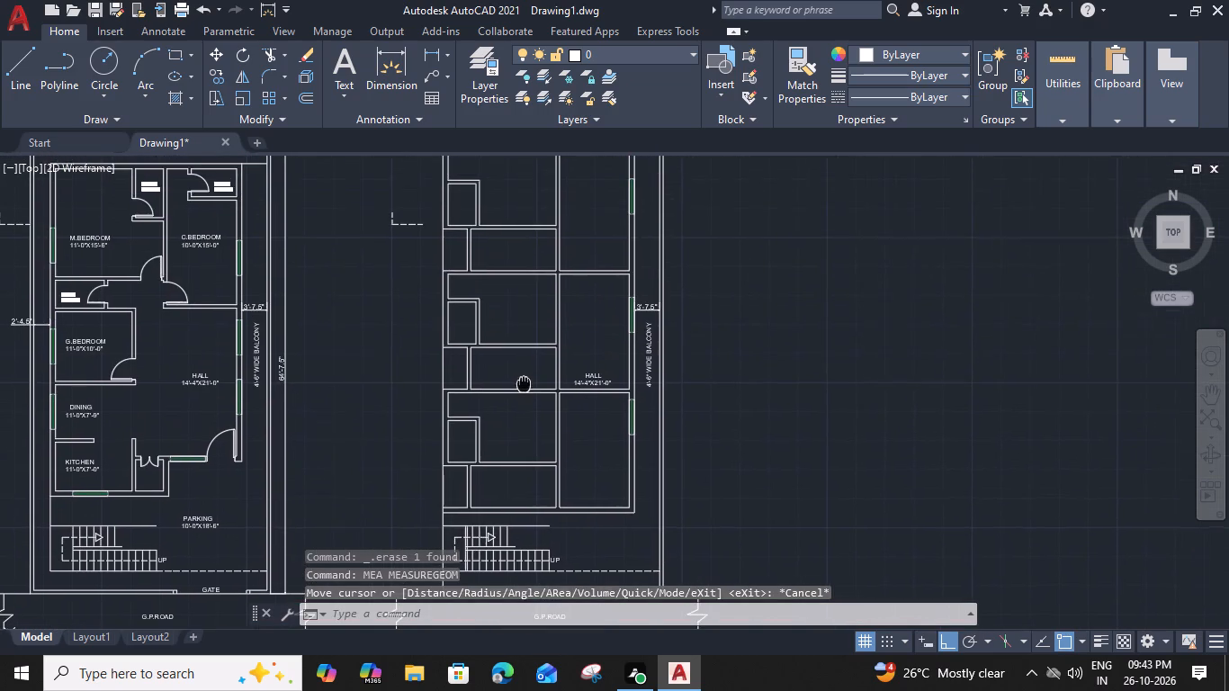
pyautogui.moveTo(524, 382); pyautogui.dragTo(513, 452, button='middle')
pyautogui.scroll(2, 540, 308)
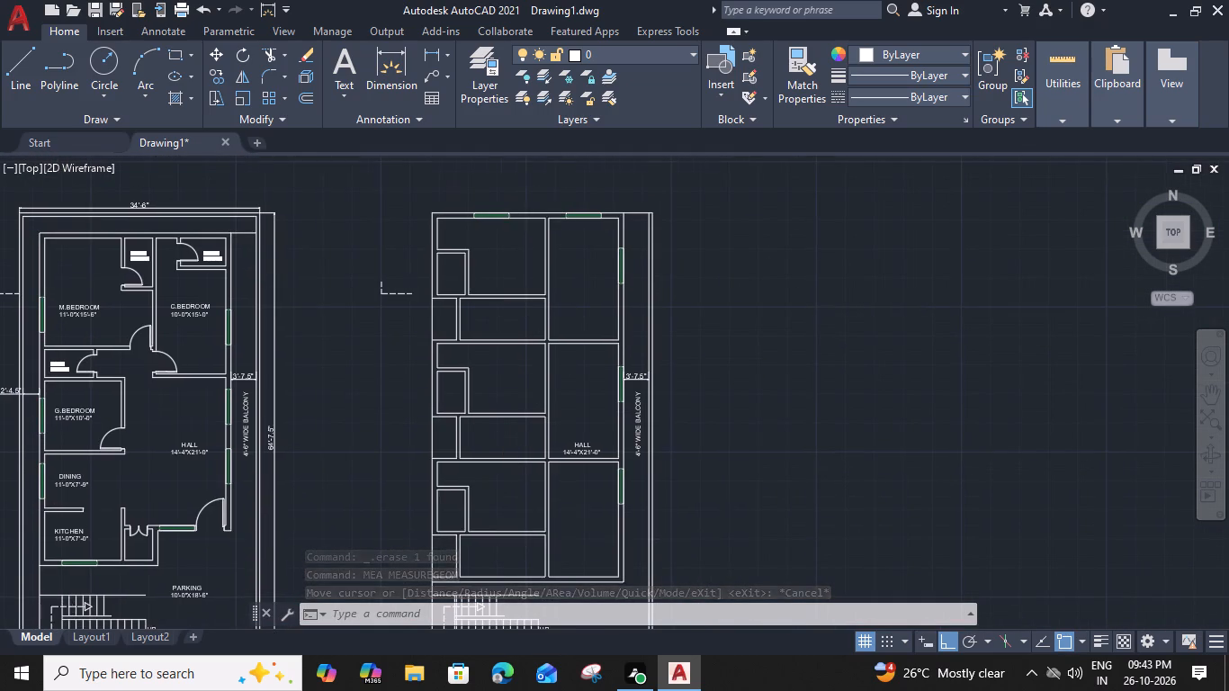
pyautogui.write('L')
pyautogui.press('space')
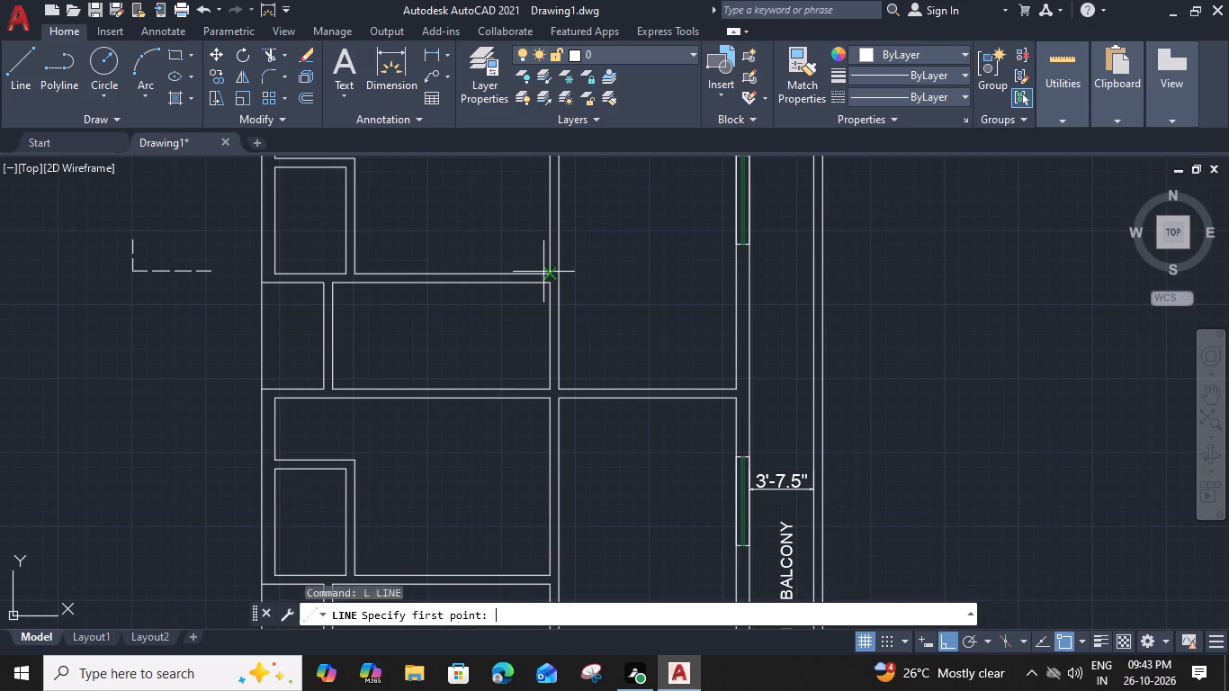
pyautogui.scroll(2, 543, 272)
pyautogui.click(555, 278)
pyautogui.click(579, 278)
pyautogui.press('space')
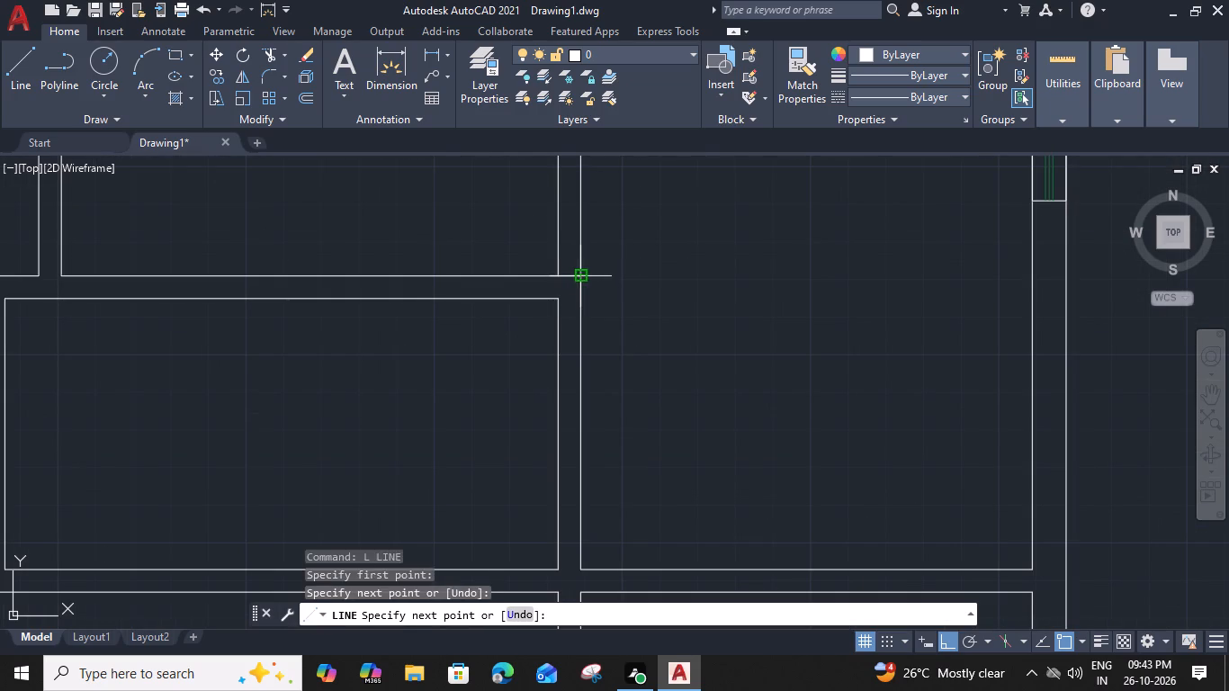
pyautogui.scroll(-1, 579, 278)
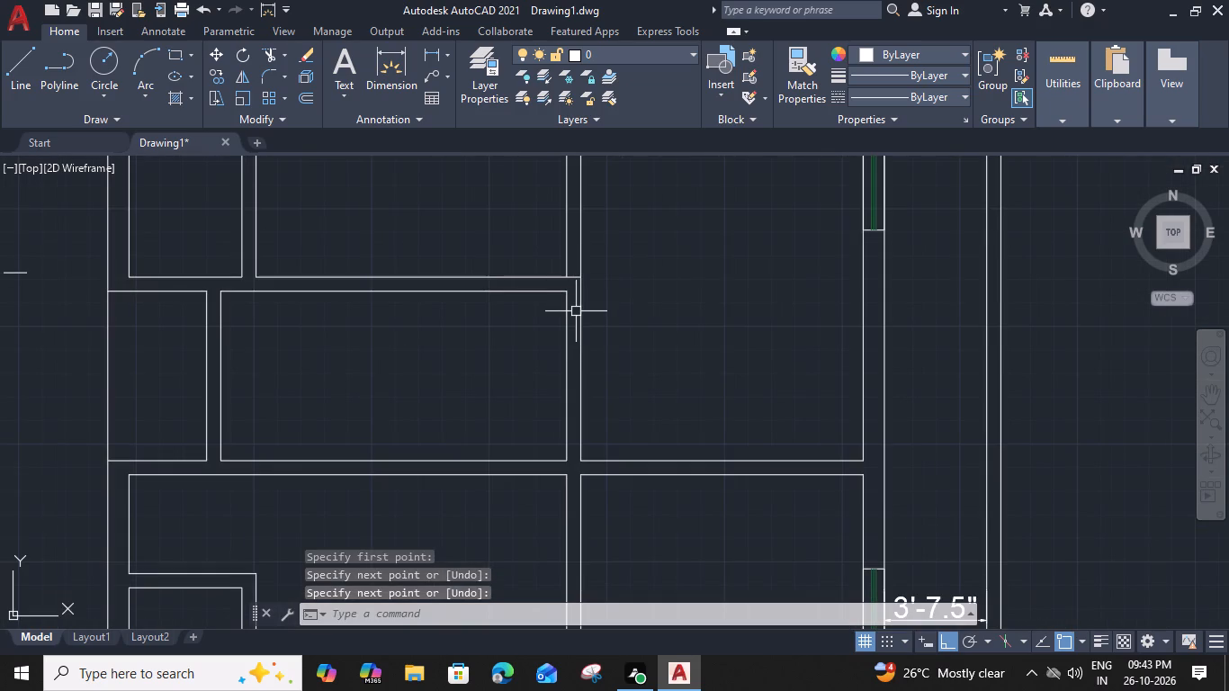
pyautogui.press('space')
pyautogui.click(565, 293)
pyautogui.click(579, 293)
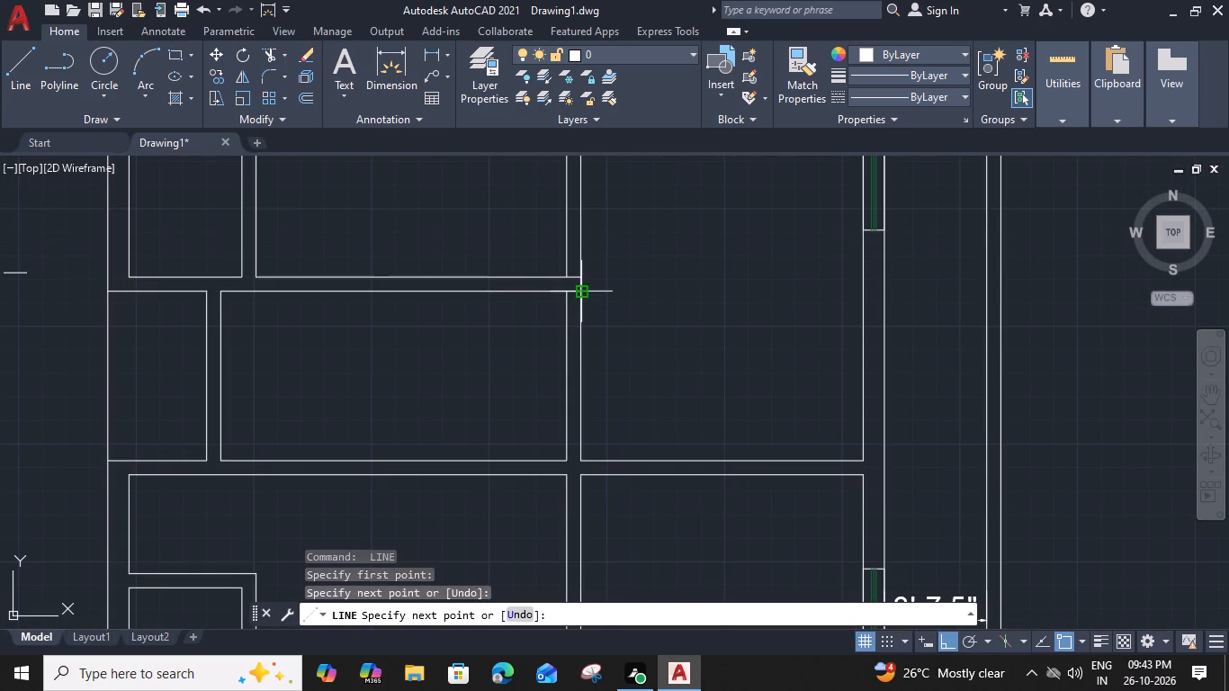
pyautogui.press('space')
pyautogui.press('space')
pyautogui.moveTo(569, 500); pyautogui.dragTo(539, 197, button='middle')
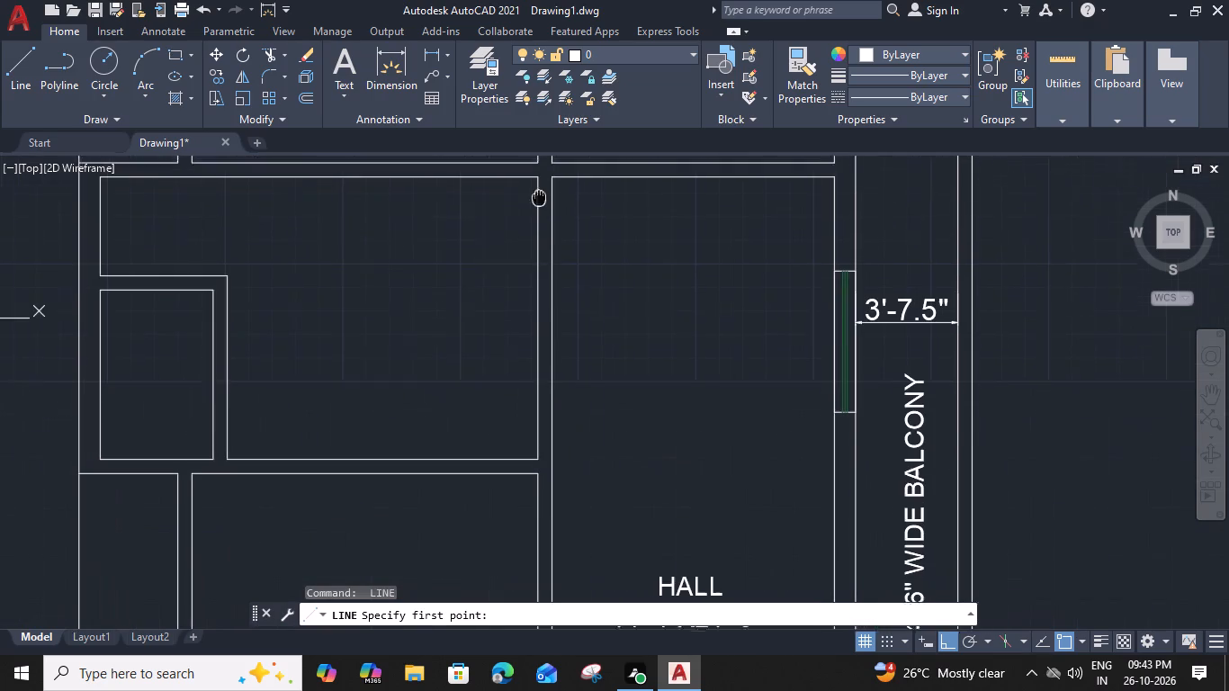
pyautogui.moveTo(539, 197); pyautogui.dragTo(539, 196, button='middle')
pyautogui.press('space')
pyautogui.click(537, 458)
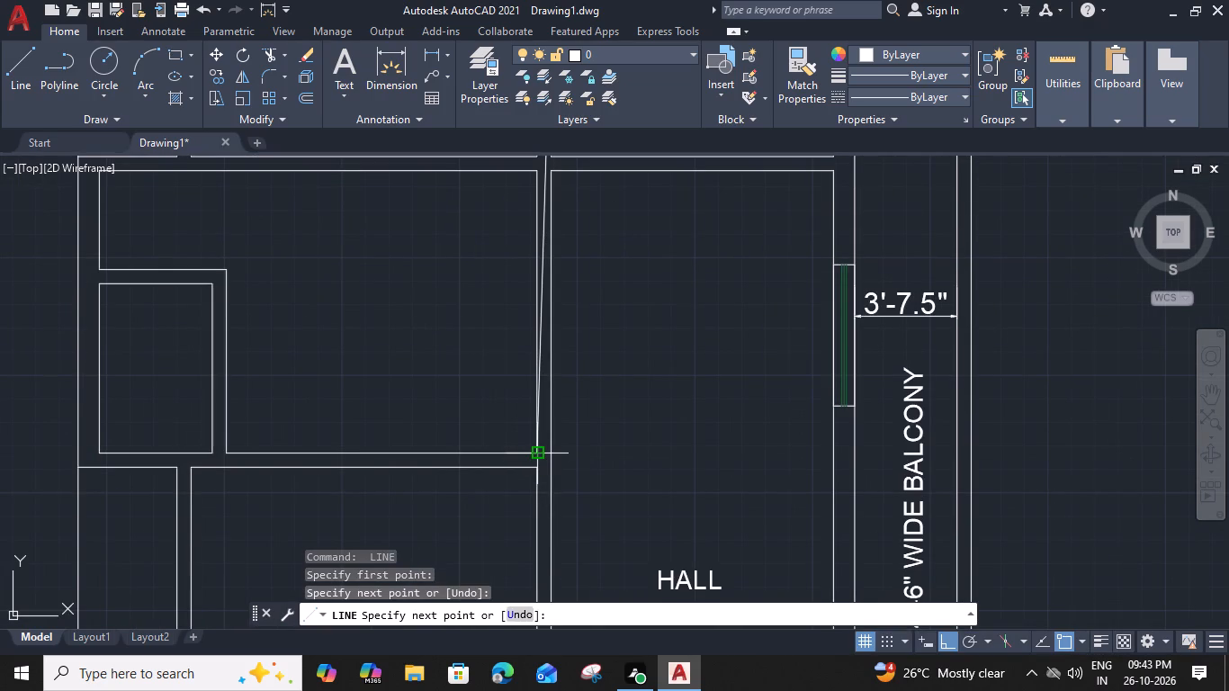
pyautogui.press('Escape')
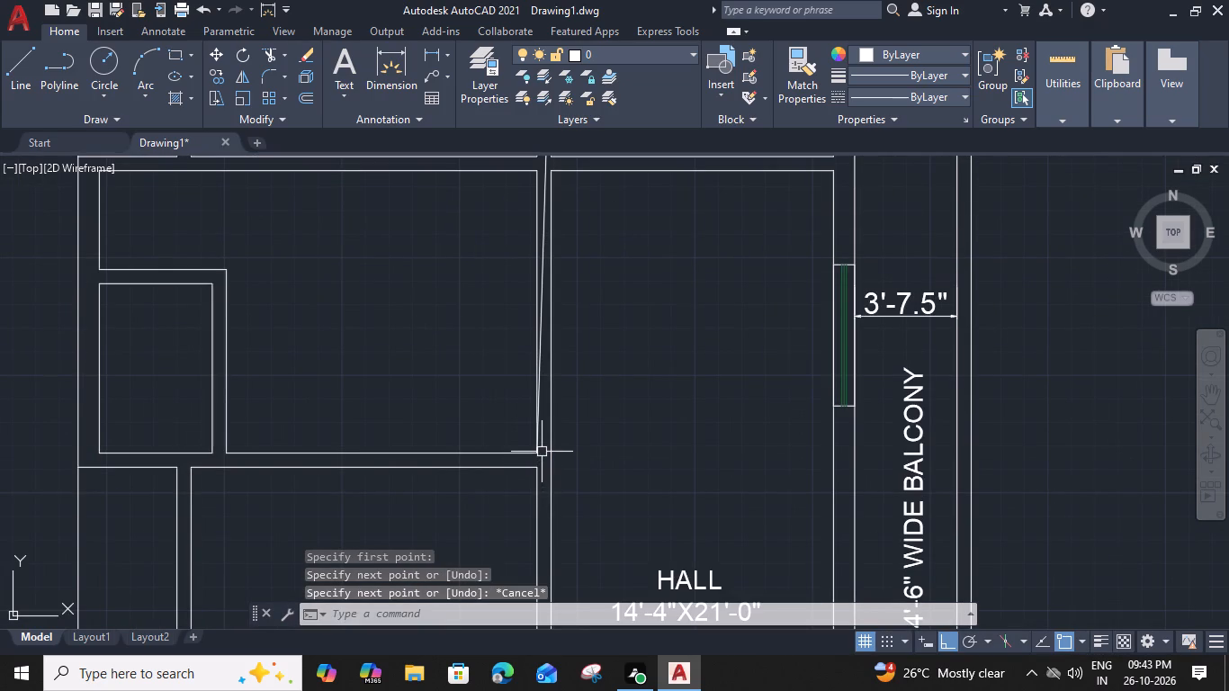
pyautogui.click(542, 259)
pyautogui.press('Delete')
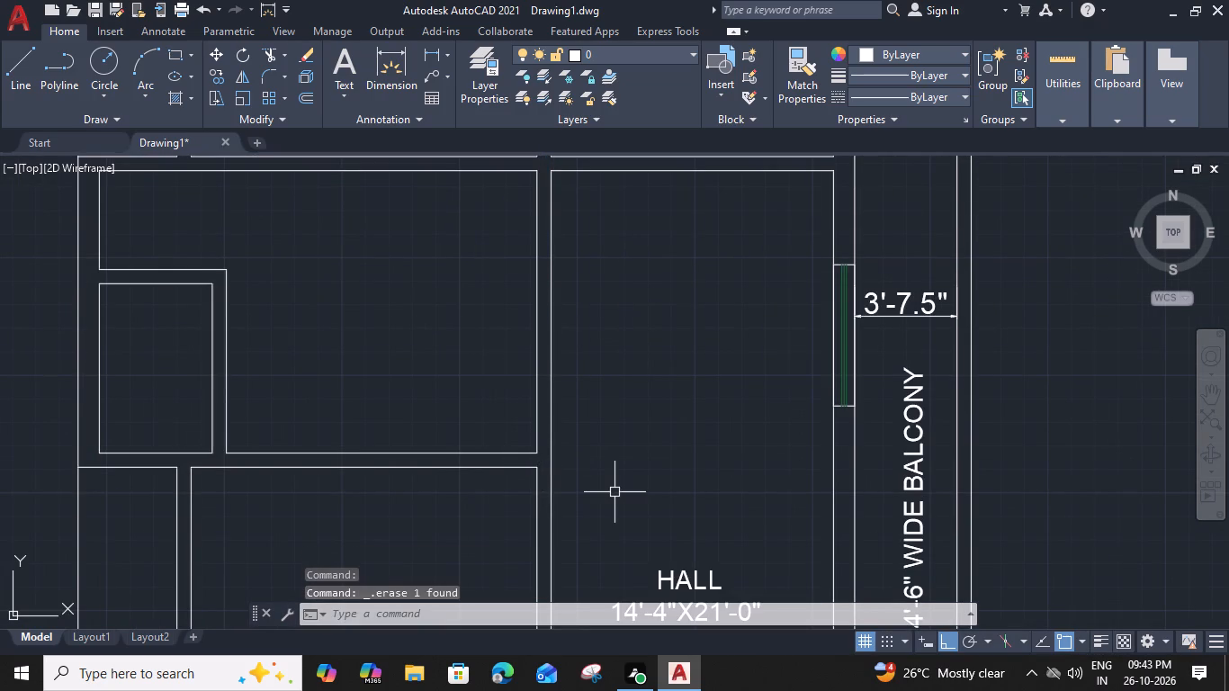
# Draw two short lines across the central wall, continuing both faces of the partial cross wall northwest of the HALL label.
pyautogui.press('l')
pyautogui.press('space')
pyautogui.click(536, 454)
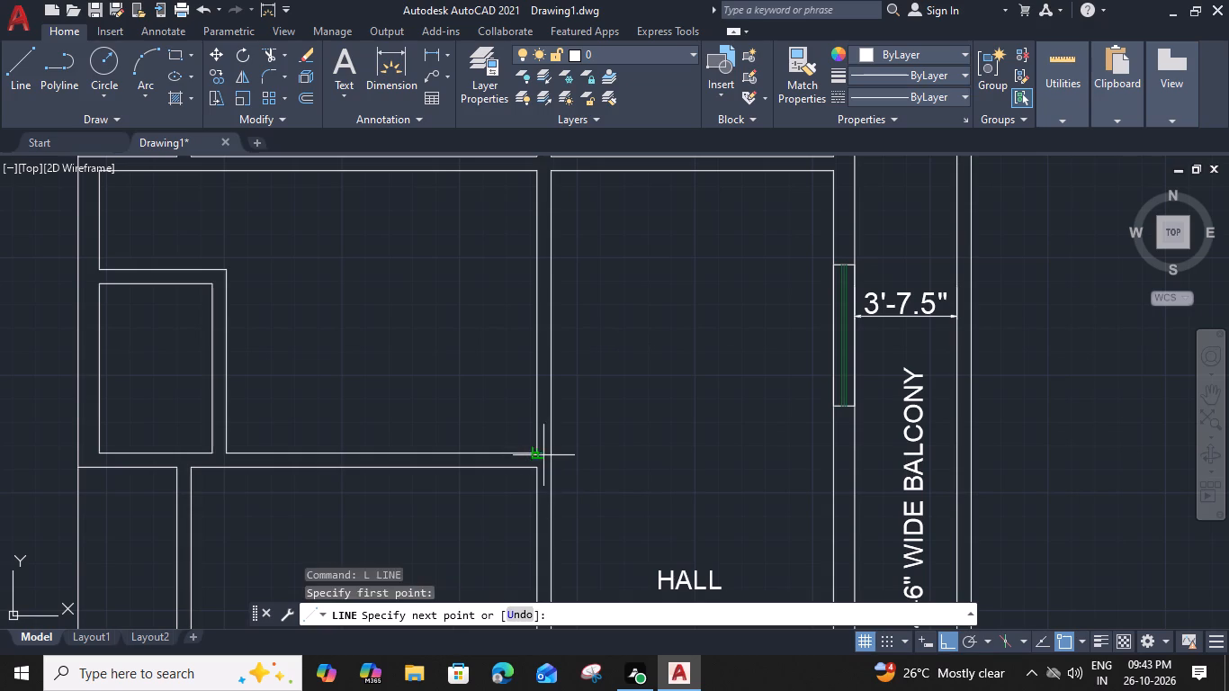
pyautogui.click(552, 457)
pyautogui.press('space')
pyautogui.moveTo(532, 526); pyautogui.dragTo(534, 380, button='middle')
pyautogui.press('space')
pyautogui.click(541, 319)
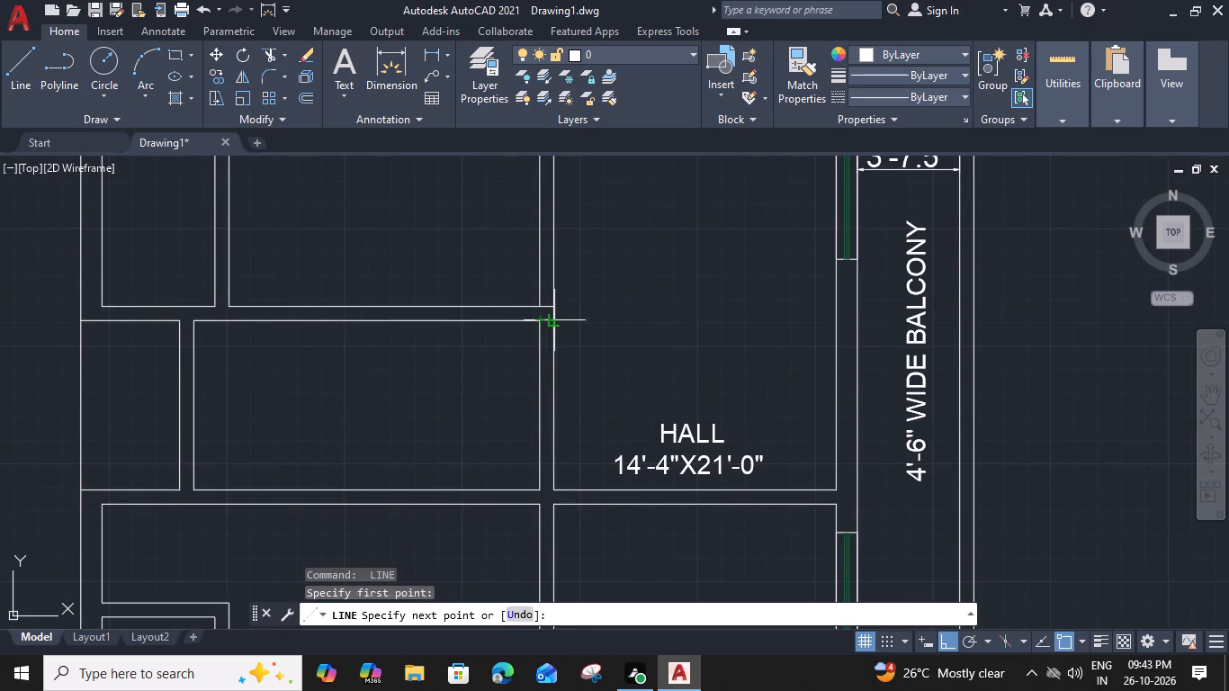
pyautogui.click(552, 319)
pyautogui.press('space')
# Draw two short lines across the central wall, continuing both faces of the southernmost partial cross wall to its east face.
pyautogui.moveTo(534, 464); pyautogui.dragTo(531, 280, button='middle')
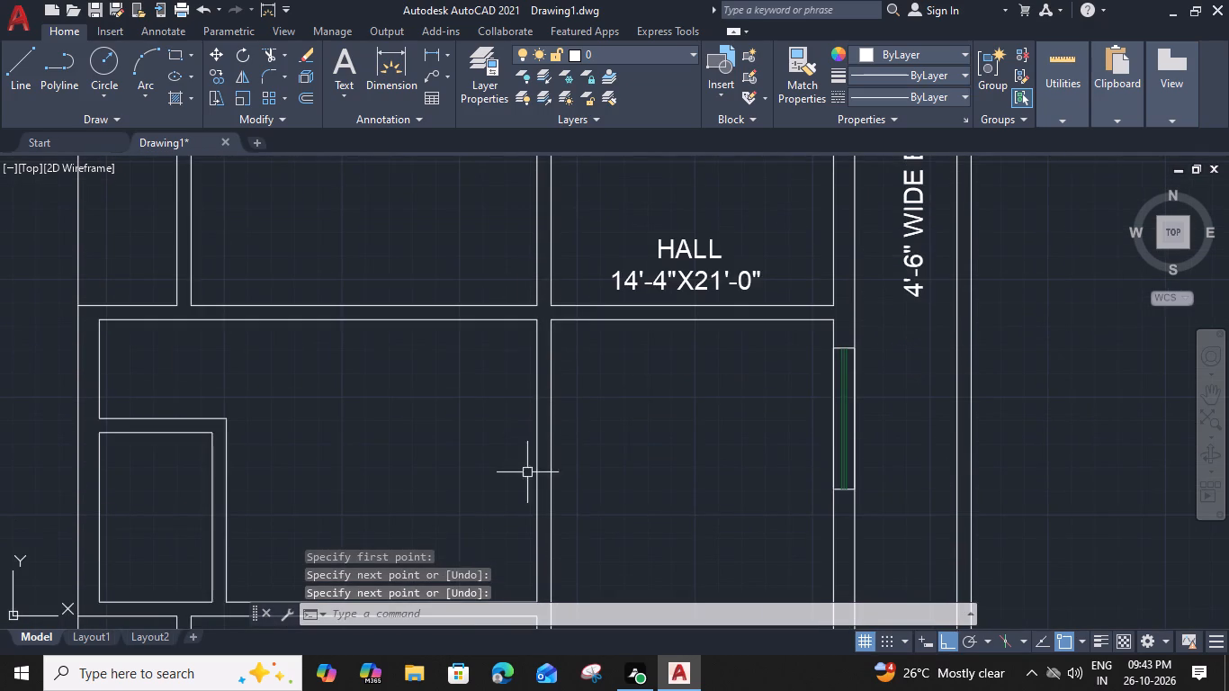
pyautogui.moveTo(528, 470); pyautogui.dragTo(526, 242, button='middle')
pyautogui.press('space')
pyautogui.click(535, 373)
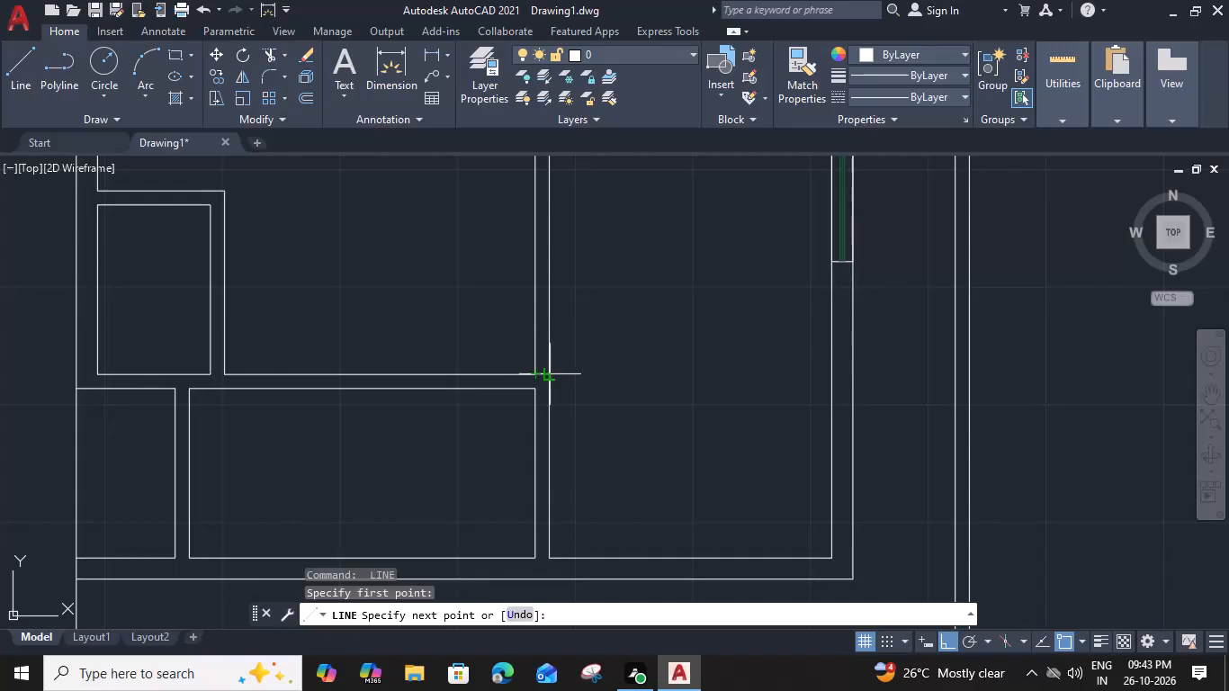
pyautogui.click(550, 377)
pyautogui.press('space')
pyautogui.click(536, 390)
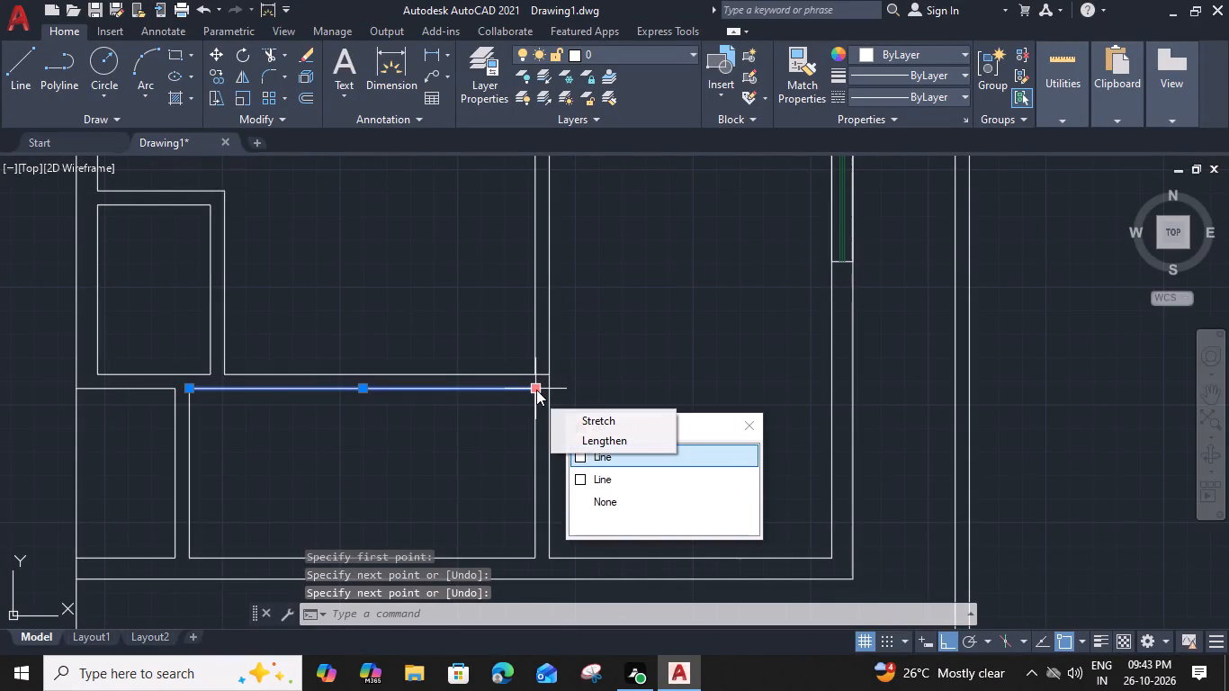
pyautogui.press('Escape')
pyautogui.press('space')
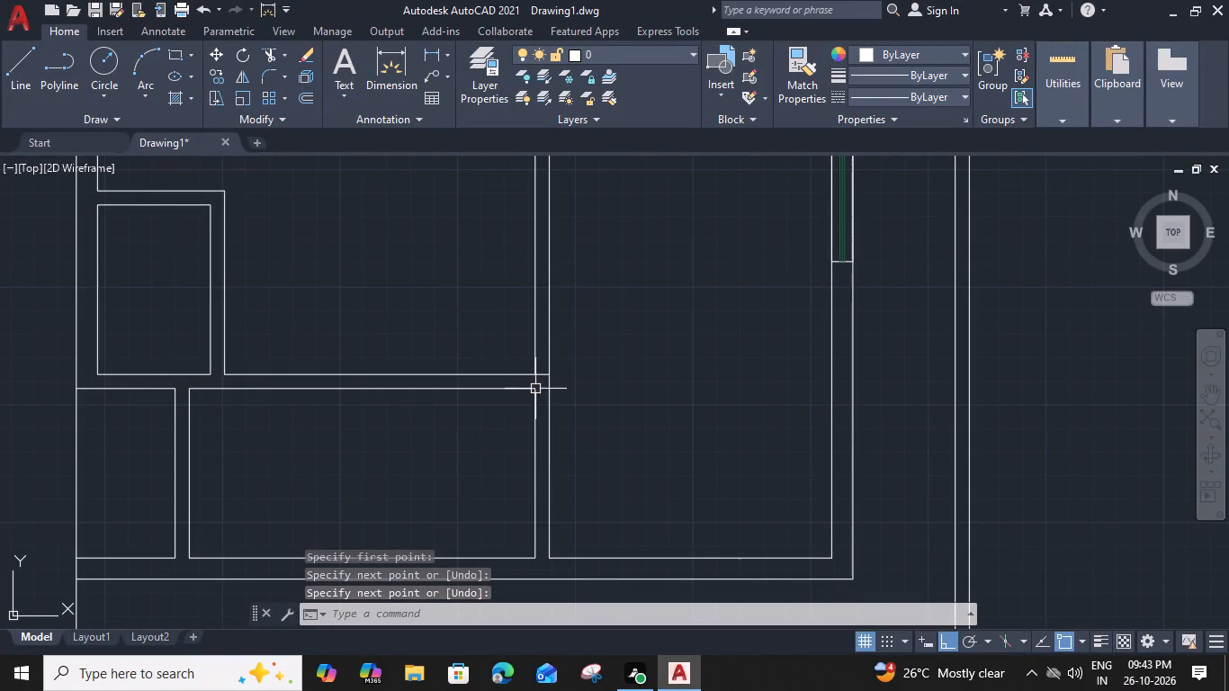
pyautogui.press('space')
pyautogui.click(531, 392)
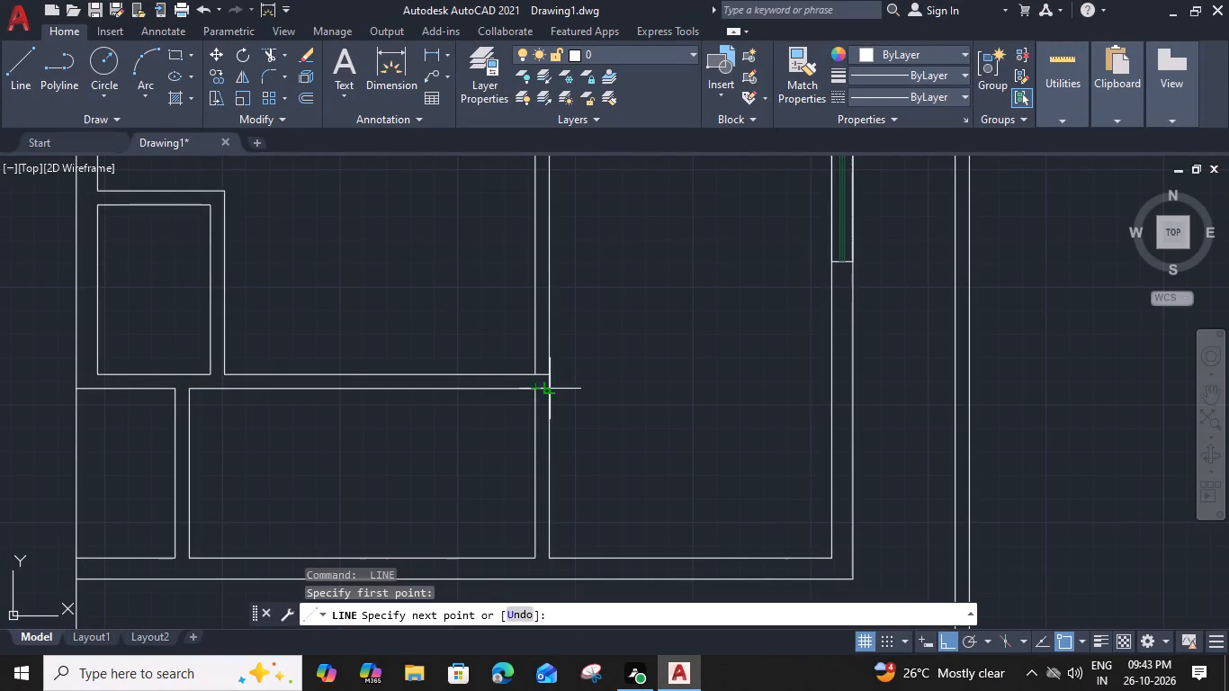
pyautogui.click(548, 393)
pyautogui.press('space')
# Offset the lower short line at the southernmost partial cross wall junction 1' south within the central wall.
pyautogui.moveTo(538, 379); pyautogui.dragTo(537, 386, button='middle')
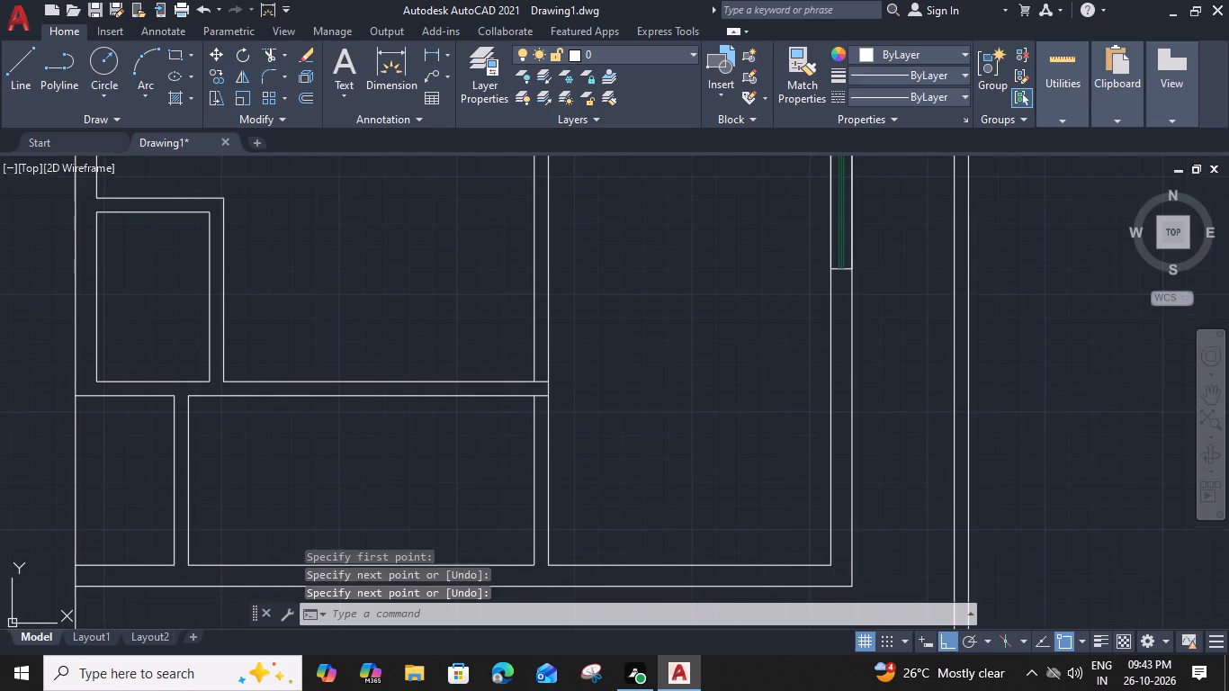
pyautogui.moveTo(537, 386); pyautogui.dragTo(537, 392, button='middle')
pyautogui.scroll(2, 551, 409)
pyautogui.click(530, 397)
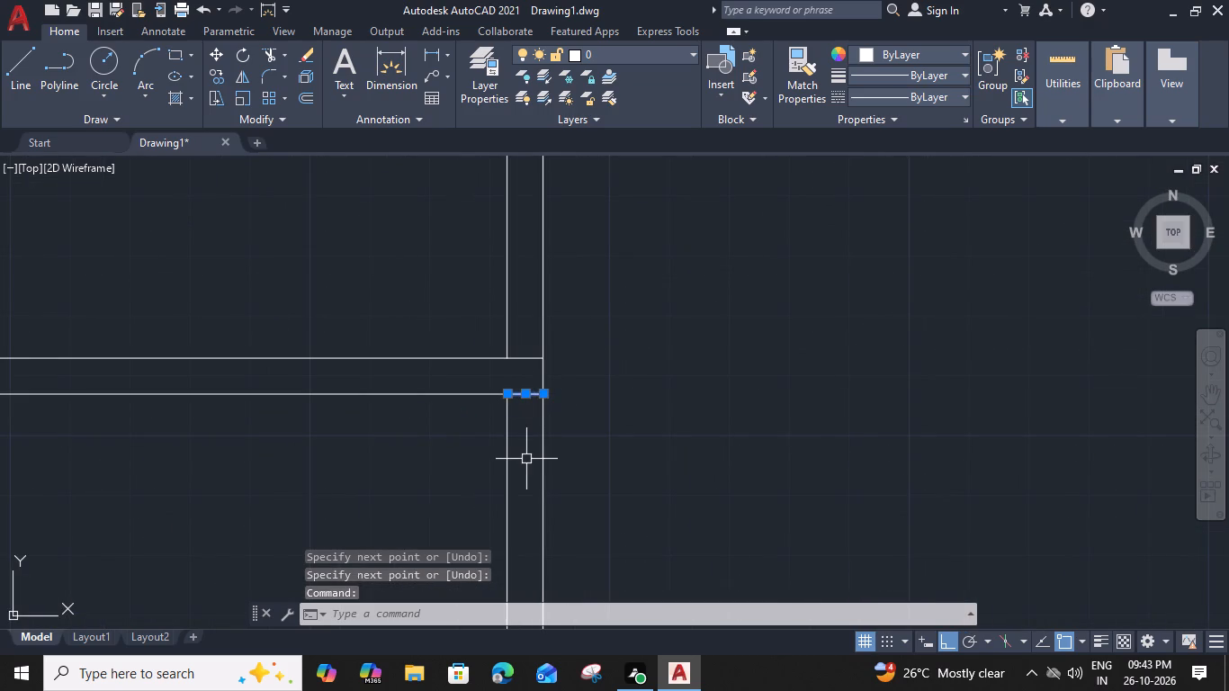
pyautogui.press('o')
pyautogui.press('space')
pyautogui.write("1'")
pyautogui.press('space')
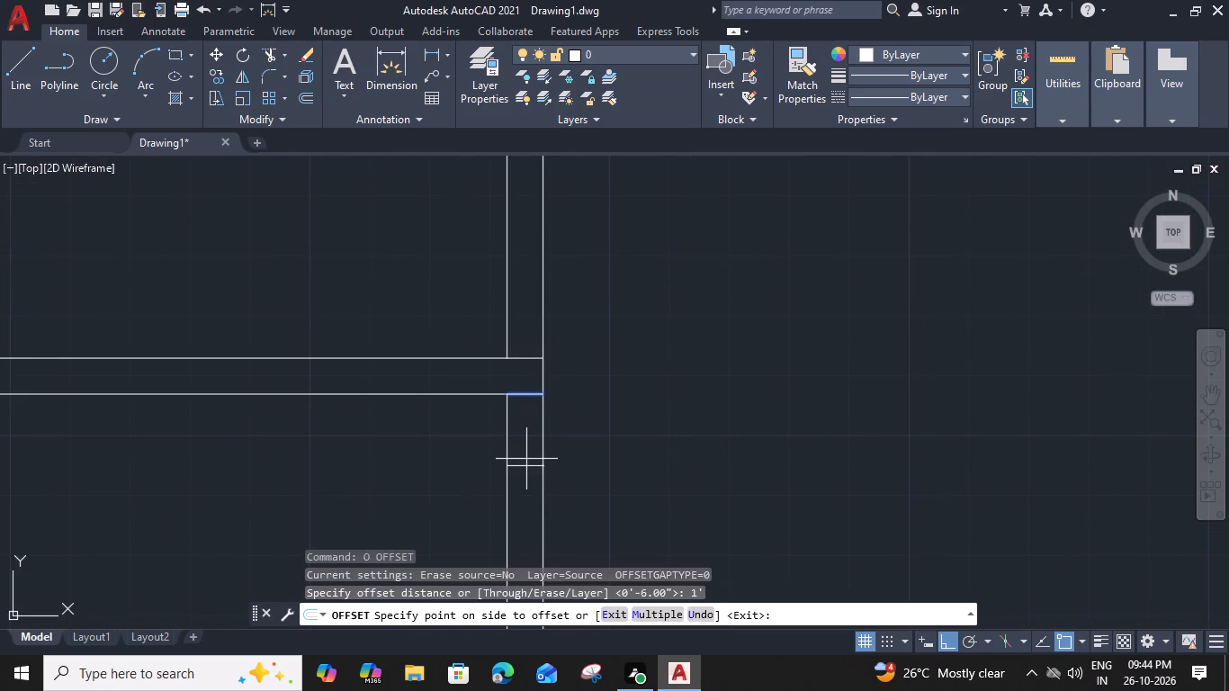
pyautogui.click(526, 506)
# Offset the lower short lines at the middle and northernmost partial cross wall junctions 1' south within the central wall.
pyautogui.scroll(-2, 526, 506)
pyautogui.moveTo(507, 242); pyautogui.dragTo(489, 515, button='middle')
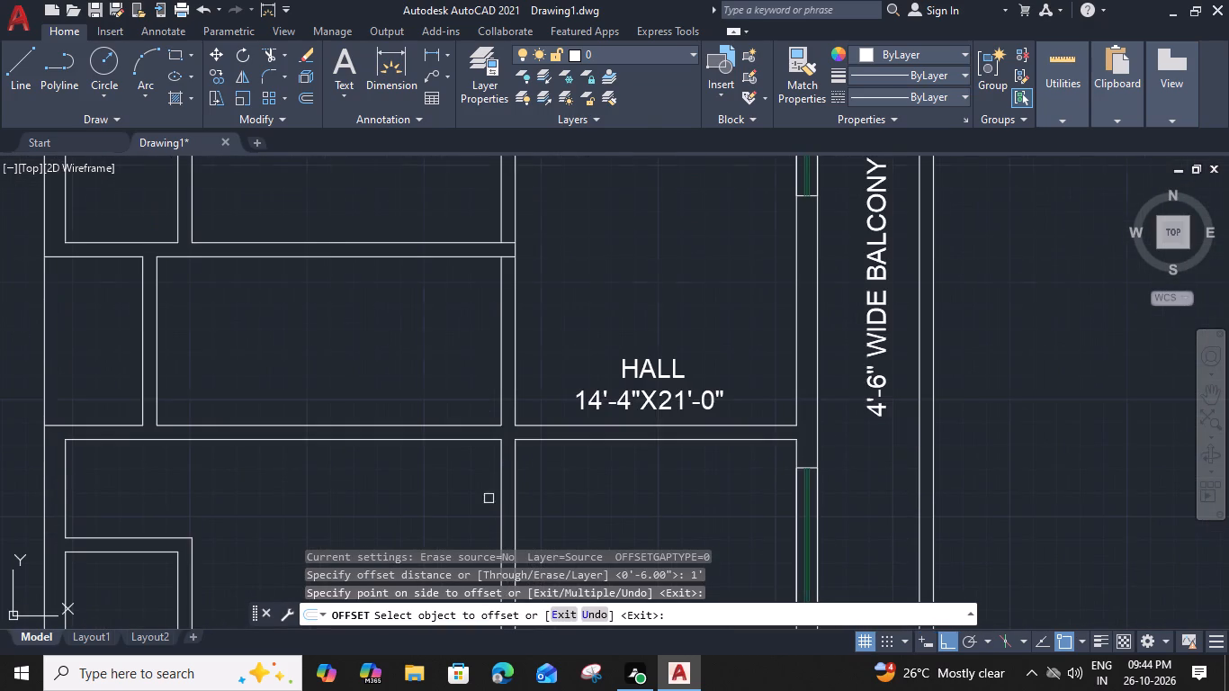
pyautogui.click(508, 258)
pyautogui.click(508, 328)
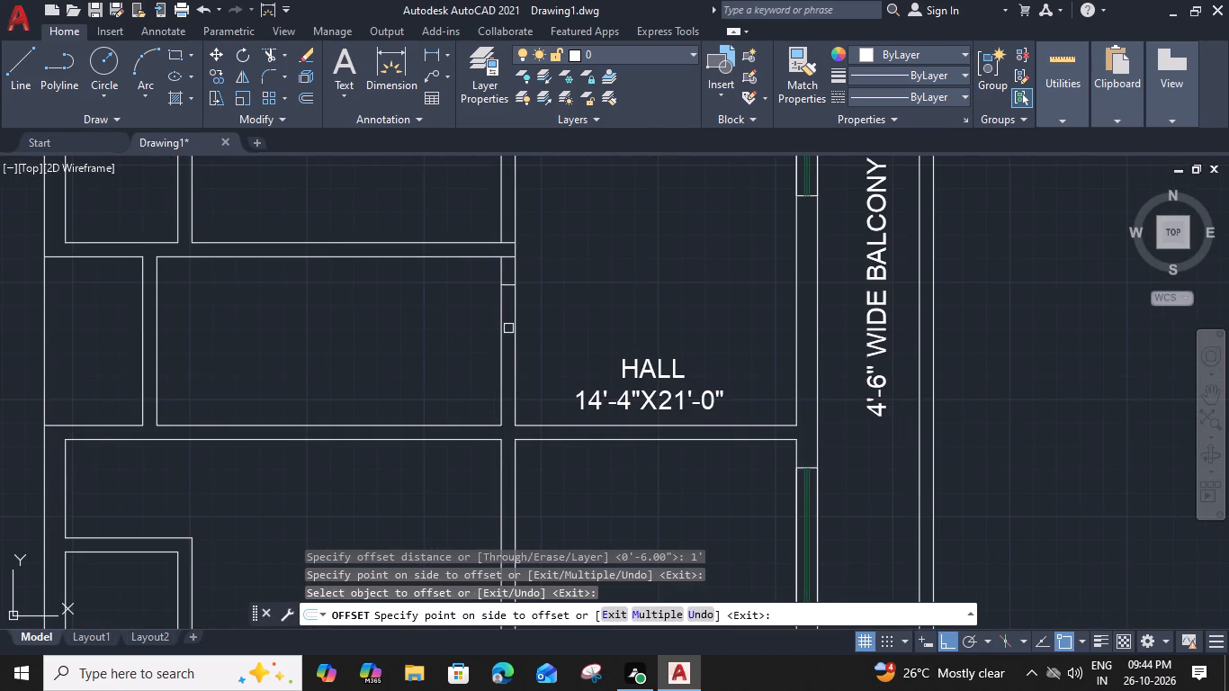
pyautogui.moveTo(507, 229); pyautogui.dragTo(482, 681, button='middle')
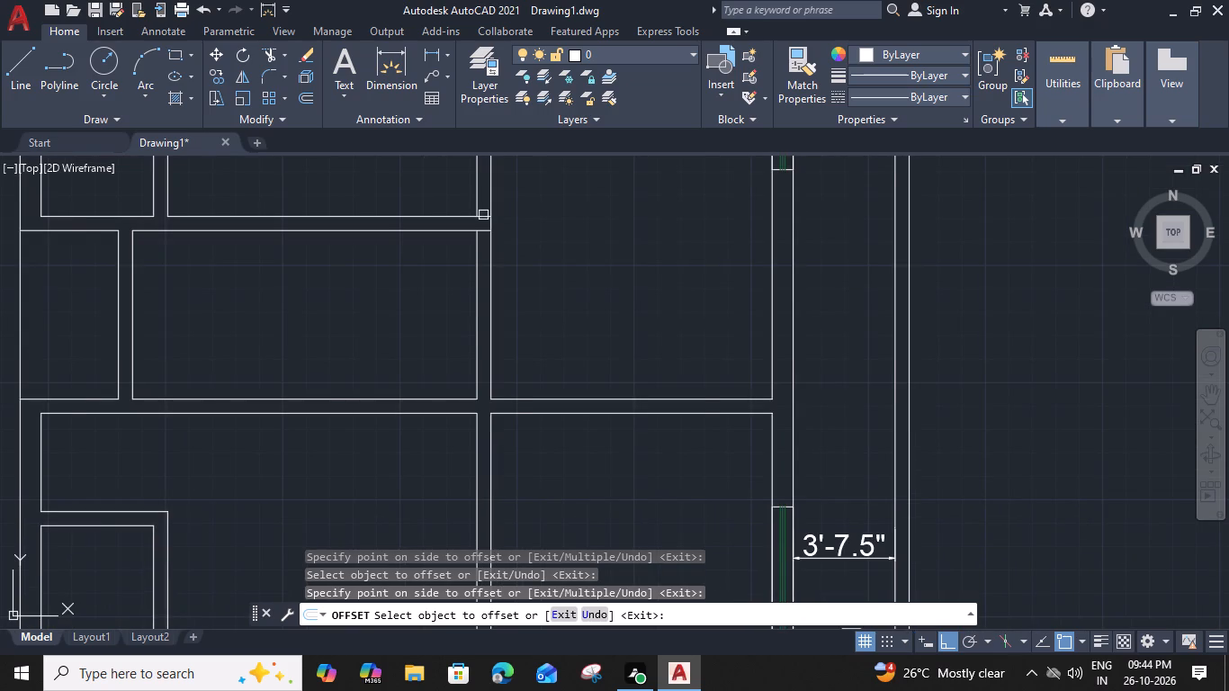
pyautogui.click(486, 230)
pyautogui.click(480, 340)
pyautogui.moveTo(481, 249); pyautogui.dragTo(461, 534, button='middle')
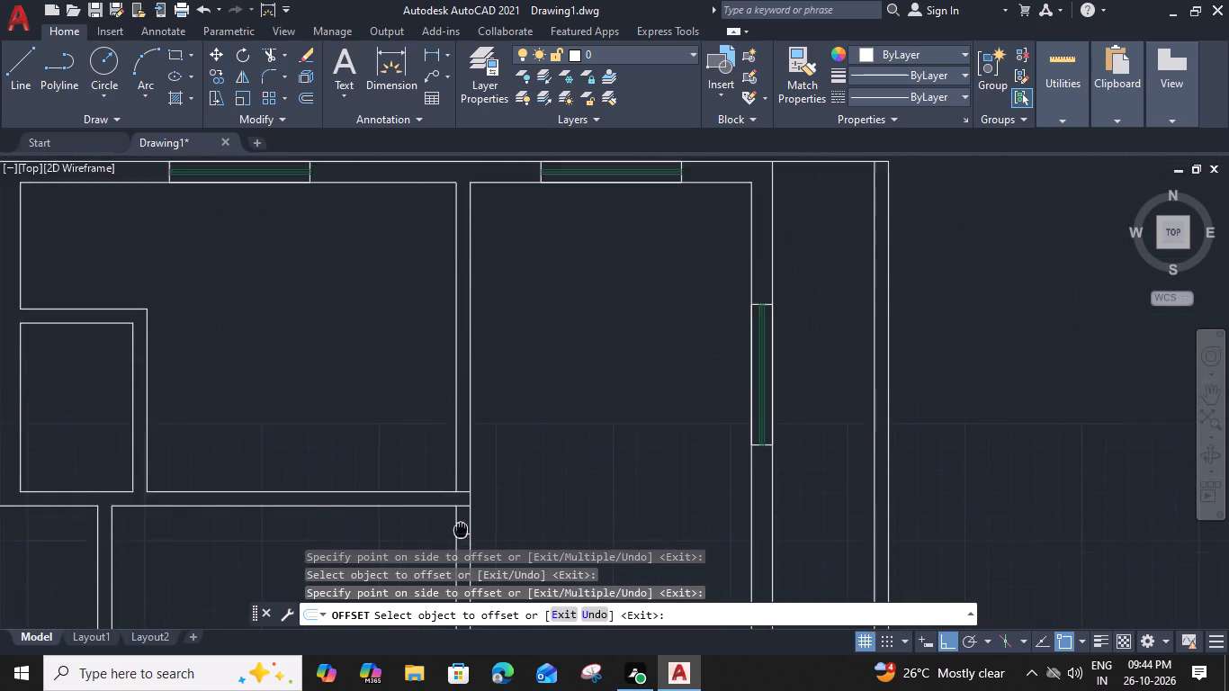
# Offset the upper short line at the northernmost partial cross wall junction 3" north within the central wall.
pyautogui.moveTo(461, 534); pyautogui.dragTo(468, 344, button='middle')
pyautogui.press('Escape')
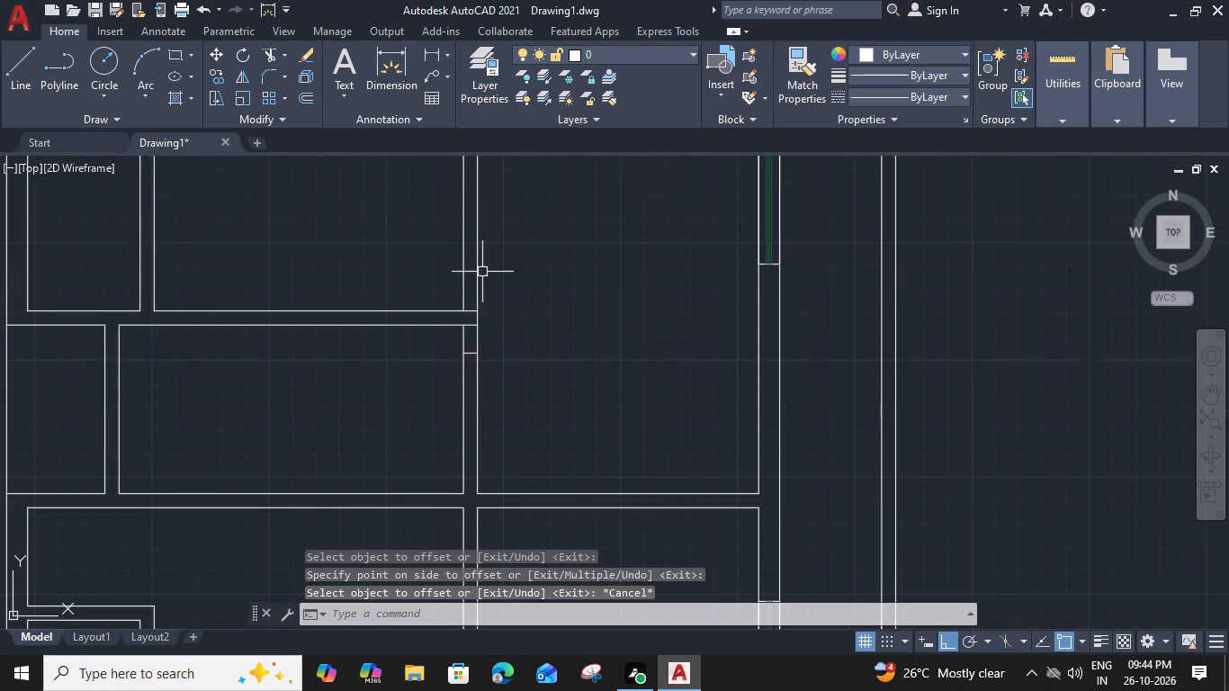
pyautogui.scroll(1, 480, 274)
pyautogui.click(461, 337)
pyautogui.write('O')
pyautogui.press('space')
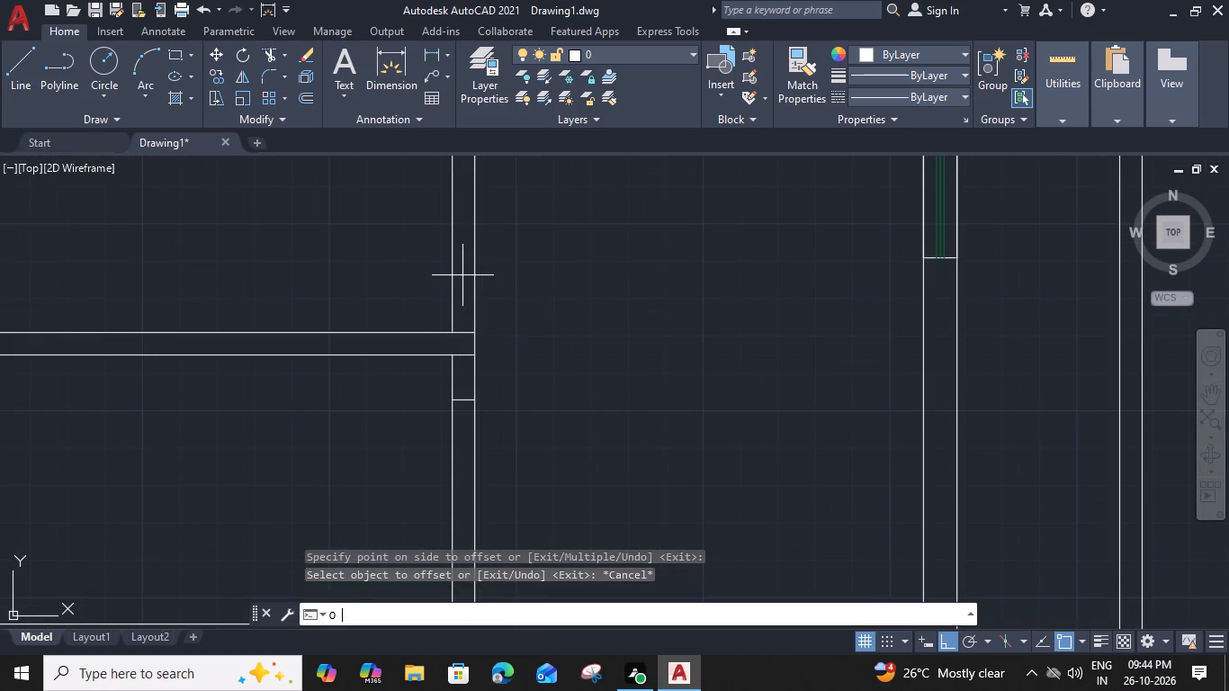
pyautogui.press('3')
pyautogui.hotkey('shift', '"')
pyautogui.press('Return')
pyautogui.click(462, 243)
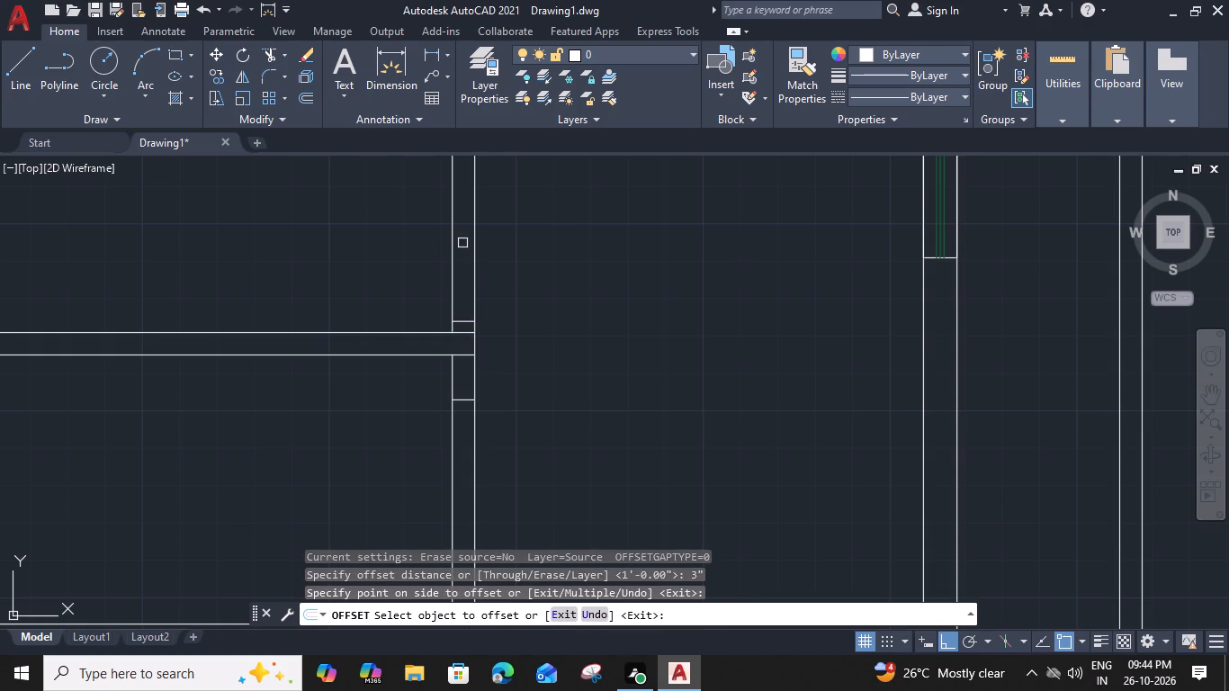
# Offset the upper short lines at the middle and southernmost partial cross wall junctions 3" north within the central wall.
pyautogui.scroll(-1, 463, 358)
pyautogui.moveTo(458, 471); pyautogui.dragTo(462, 246, button='middle')
pyautogui.moveTo(461, 426); pyautogui.dragTo(461, 420, button='middle')
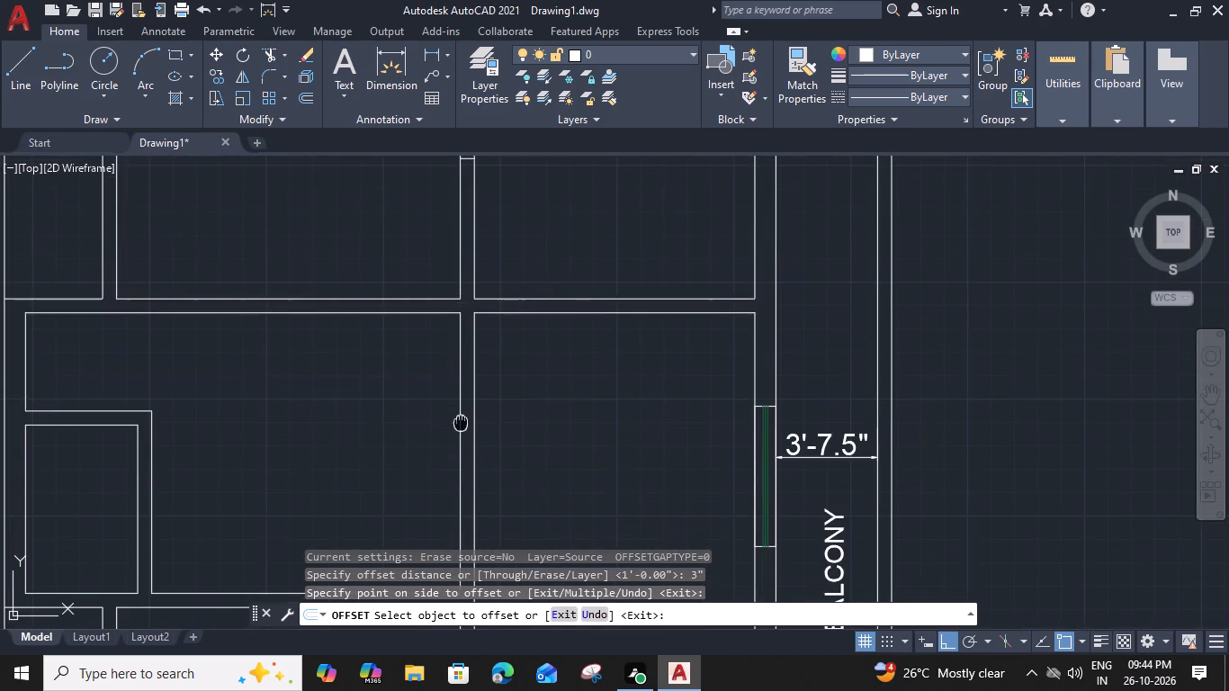
pyautogui.moveTo(461, 420); pyautogui.dragTo(461, 205, button='middle')
pyautogui.scroll(1, 462, 372)
pyautogui.click(468, 374)
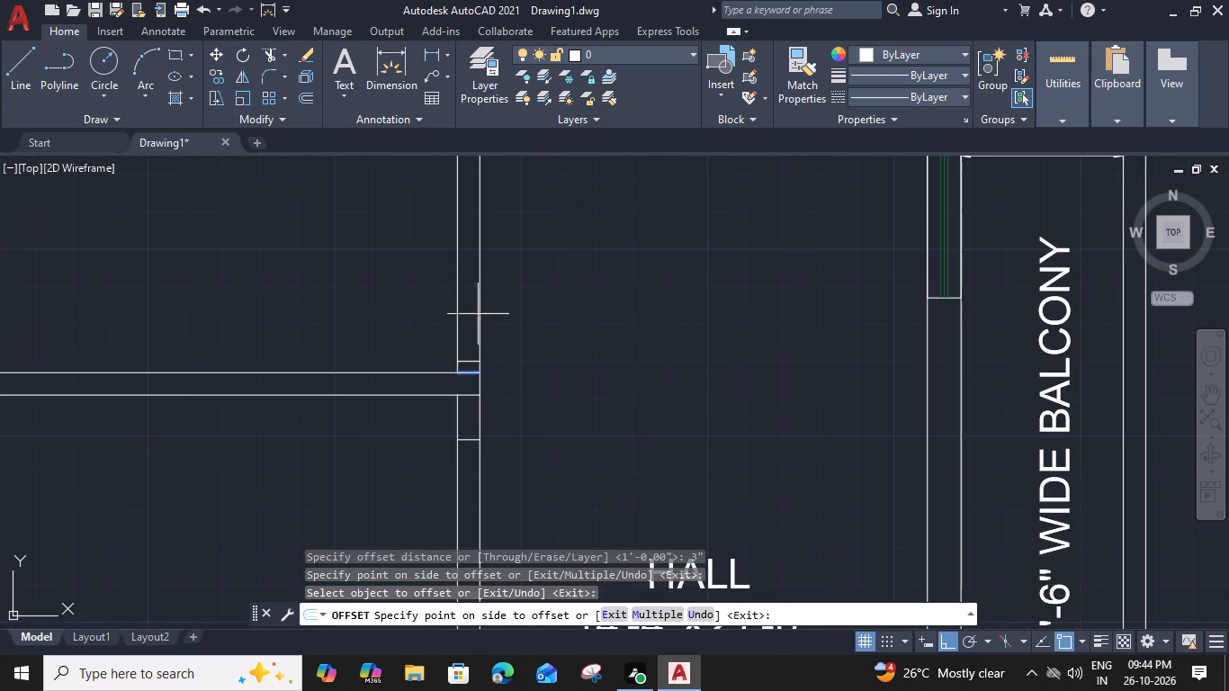
pyautogui.click(478, 309)
pyautogui.scroll(-1, 486, 420)
pyautogui.moveTo(498, 457); pyautogui.dragTo(527, 82, button='middle')
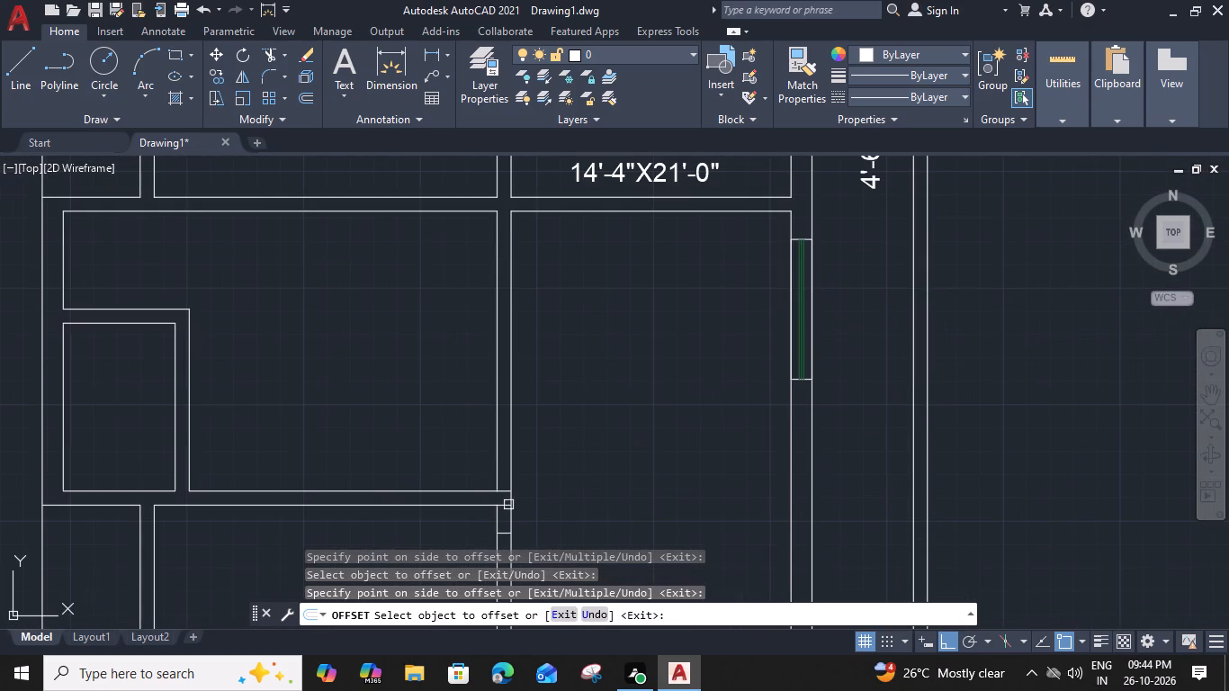
pyautogui.scroll(1, 502, 491)
pyautogui.moveTo(500, 496); pyautogui.dragTo(502, 488)
pyautogui.click(507, 391)
pyautogui.scroll(-2, 507, 391)
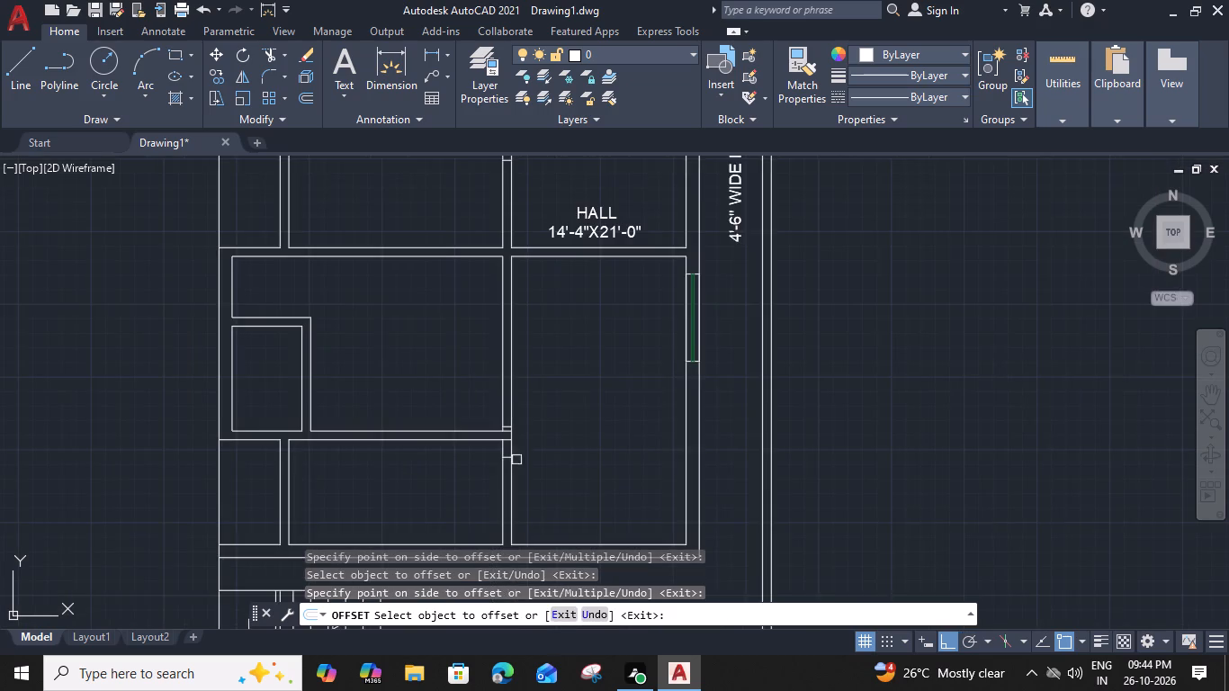
pyautogui.moveTo(524, 467); pyautogui.dragTo(525, 382, button='middle')
pyautogui.press('Escape')
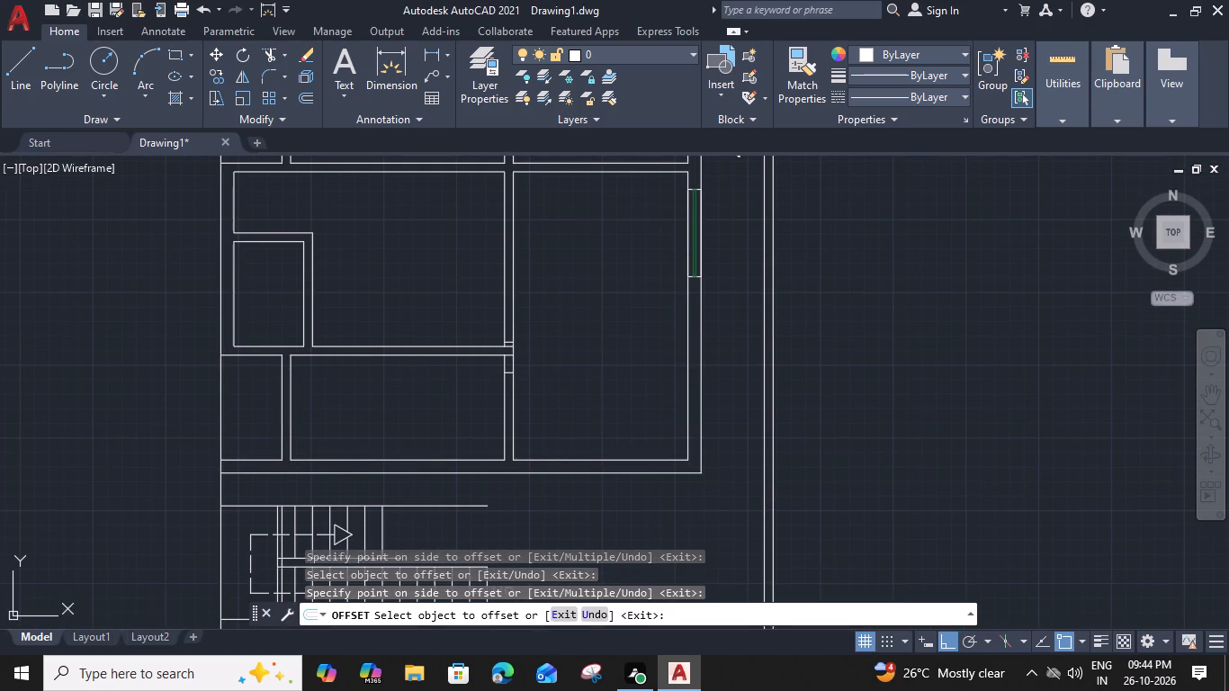
# At the southernmost junction, offset the lower jamb line 3' south and the upper jamb line 3' north within the central wall.
pyautogui.scroll(2, 523, 378)
pyautogui.click(489, 366)
pyautogui.write('O')
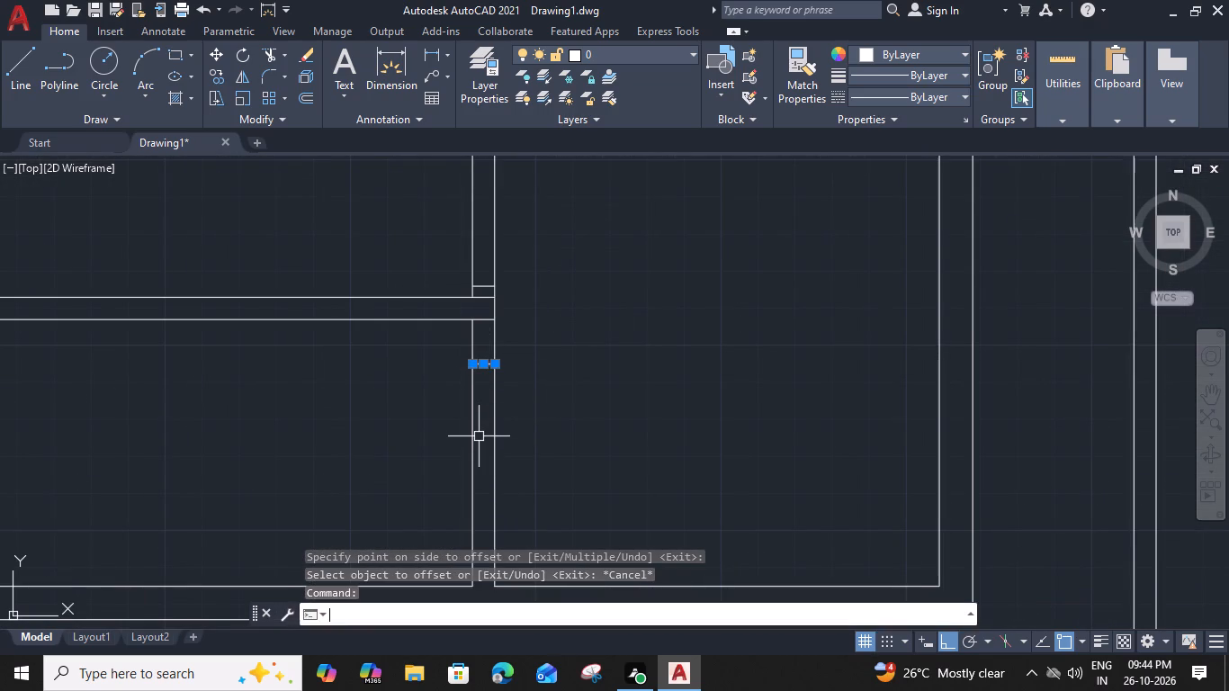
pyautogui.press('space')
pyautogui.write("3'")
pyautogui.press('space')
pyautogui.click(474, 470)
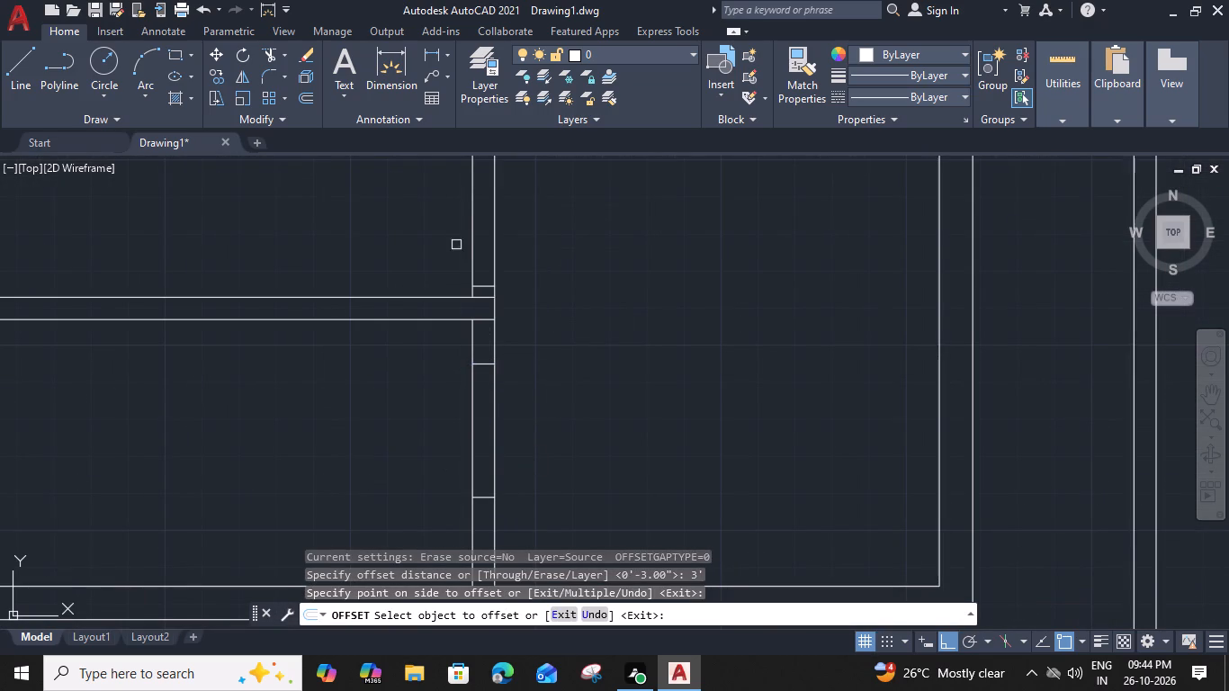
pyautogui.moveTo(480, 286); pyautogui.dragTo(481, 268)
pyautogui.click(489, 195)
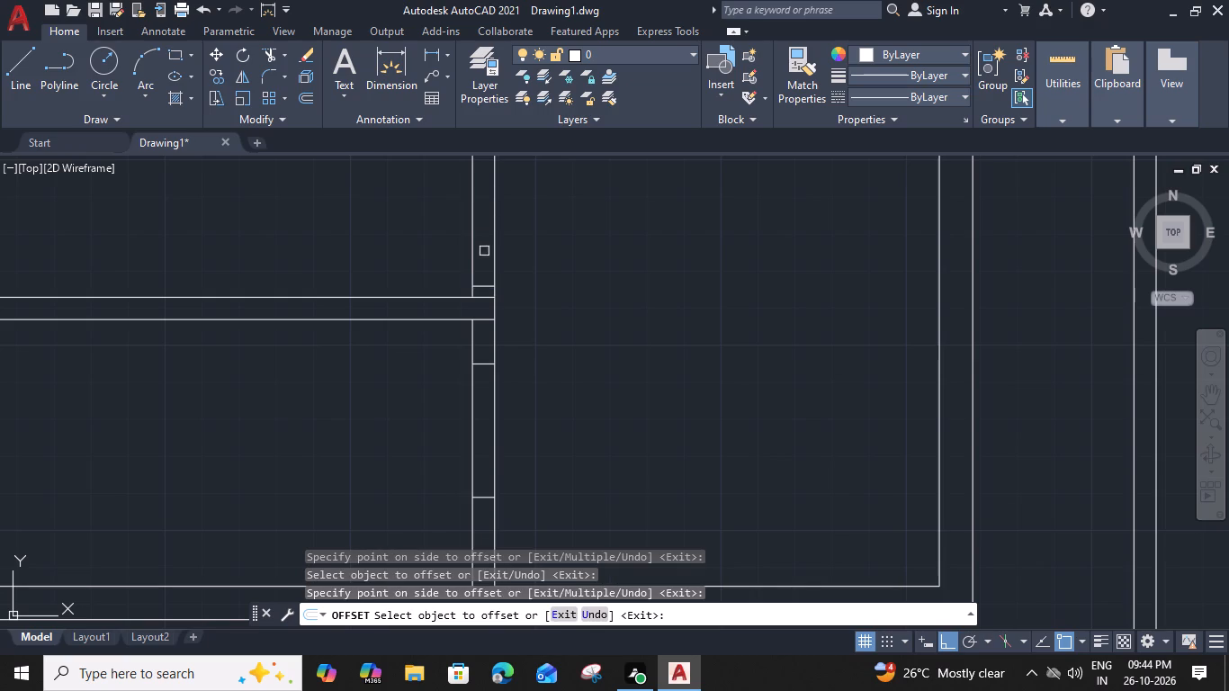
# At the middle junction, offset the lower jamb line 3' south and the upper jamb line 3' north within the central wall.
pyautogui.moveTo(484, 251); pyautogui.dragTo(480, 522, button='middle')
pyautogui.scroll(-2, 480, 269)
pyautogui.moveTo(477, 165); pyautogui.dragTo(473, 179, button='middle')
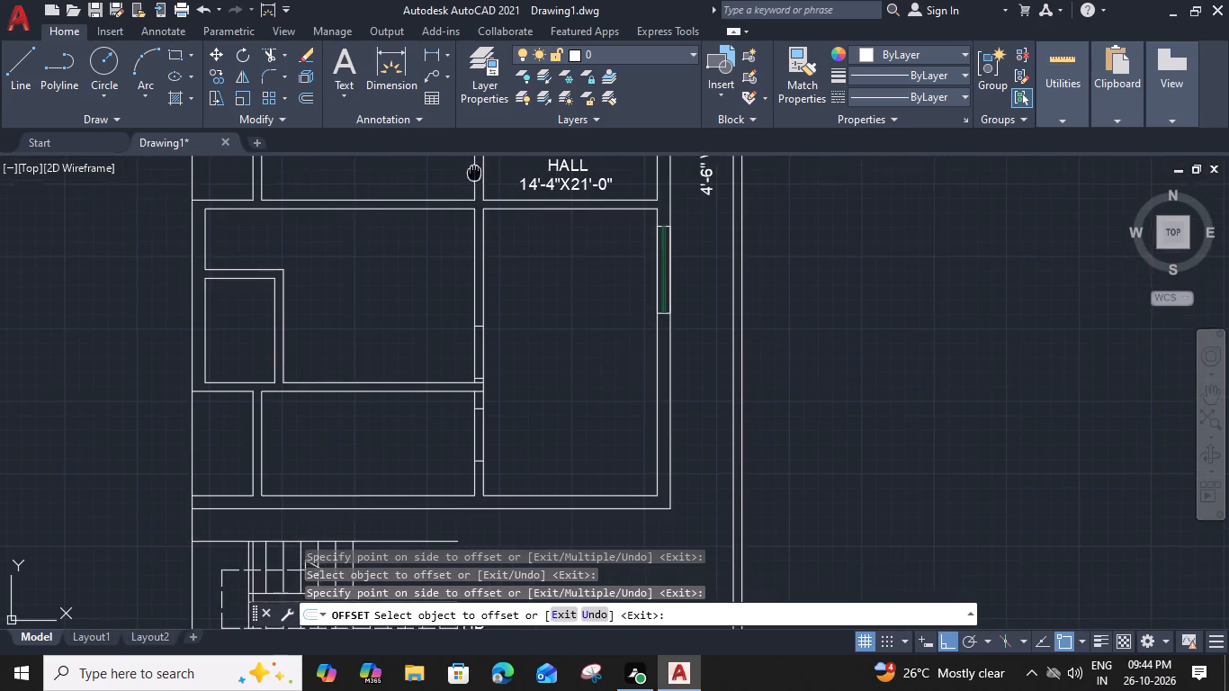
pyautogui.moveTo(473, 179); pyautogui.dragTo(460, 340, button='middle')
pyautogui.scroll(3, 463, 273)
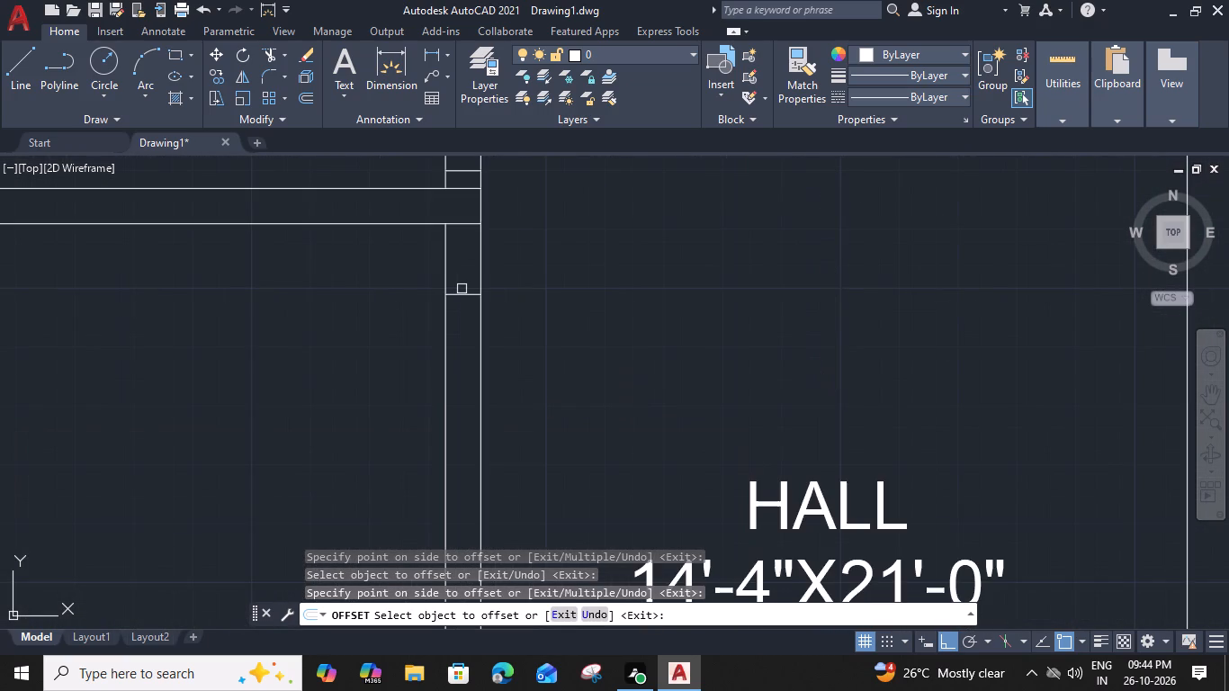
pyautogui.click(462, 295)
pyautogui.click(463, 409)
pyautogui.scroll(-2, 464, 390)
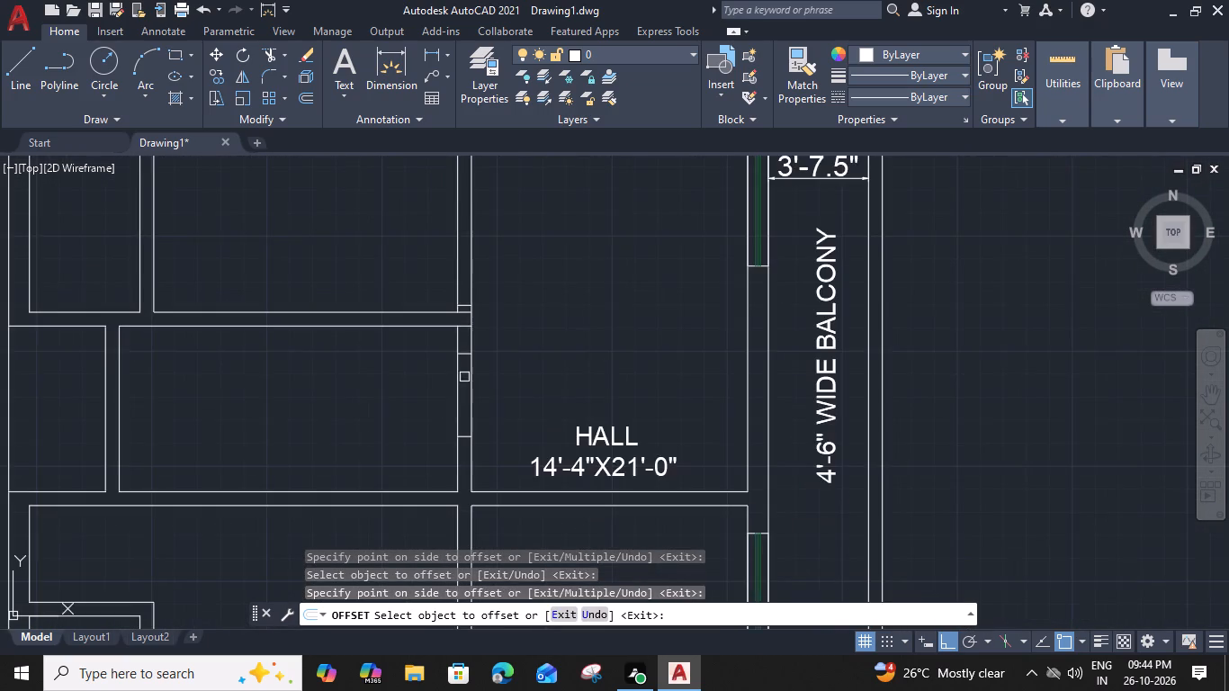
pyautogui.moveTo(471, 229); pyautogui.dragTo(467, 302, button='middle')
pyautogui.scroll(2, 446, 351)
pyautogui.moveTo(482, 422); pyautogui.dragTo(482, 414)
pyautogui.click(484, 279)
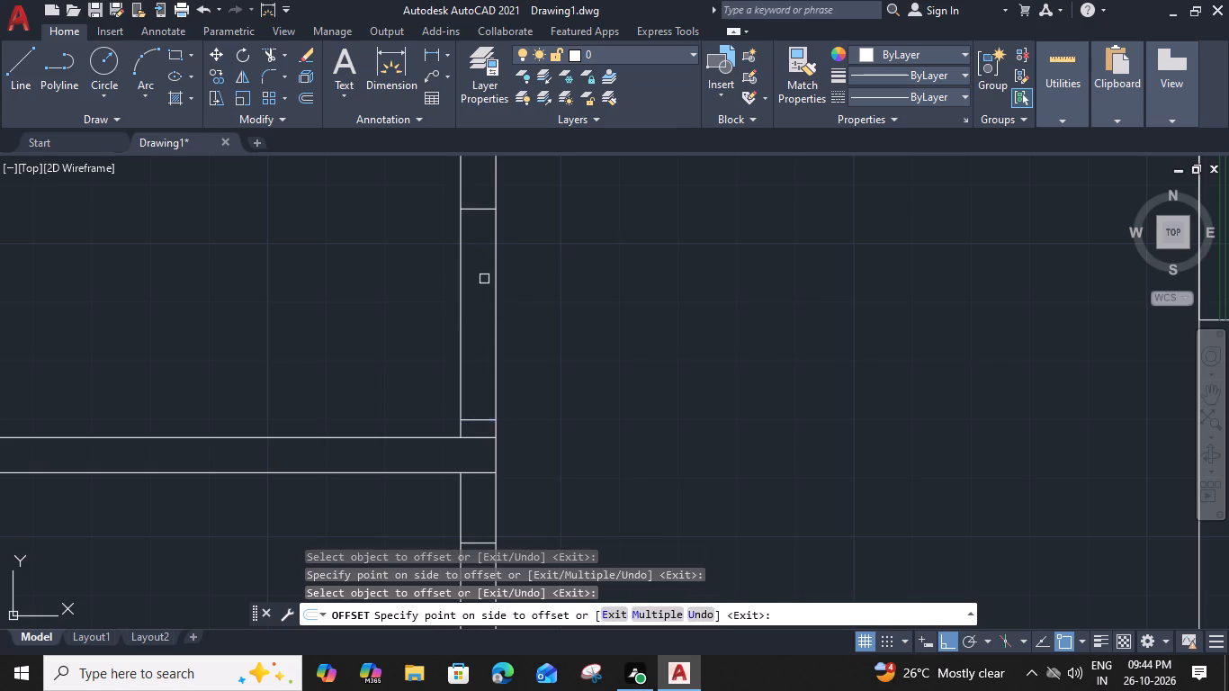
# At the northernmost junction, offset the lower jamb line 3' south and the upper jamb line 3' north within the central wall.
pyautogui.scroll(-2, 484, 263)
pyautogui.moveTo(481, 237); pyautogui.dragTo(481, 460, button='middle')
pyautogui.moveTo(483, 232); pyautogui.dragTo(480, 367, button='middle')
pyautogui.click(476, 265)
pyautogui.click(479, 319)
pyautogui.moveTo(475, 222); pyautogui.dragTo(467, 348, button='middle')
pyautogui.scroll(1, 470, 342)
pyautogui.moveTo(470, 342); pyautogui.dragTo(471, 327)
pyautogui.click(472, 250)
pyautogui.scroll(-2, 472, 249)
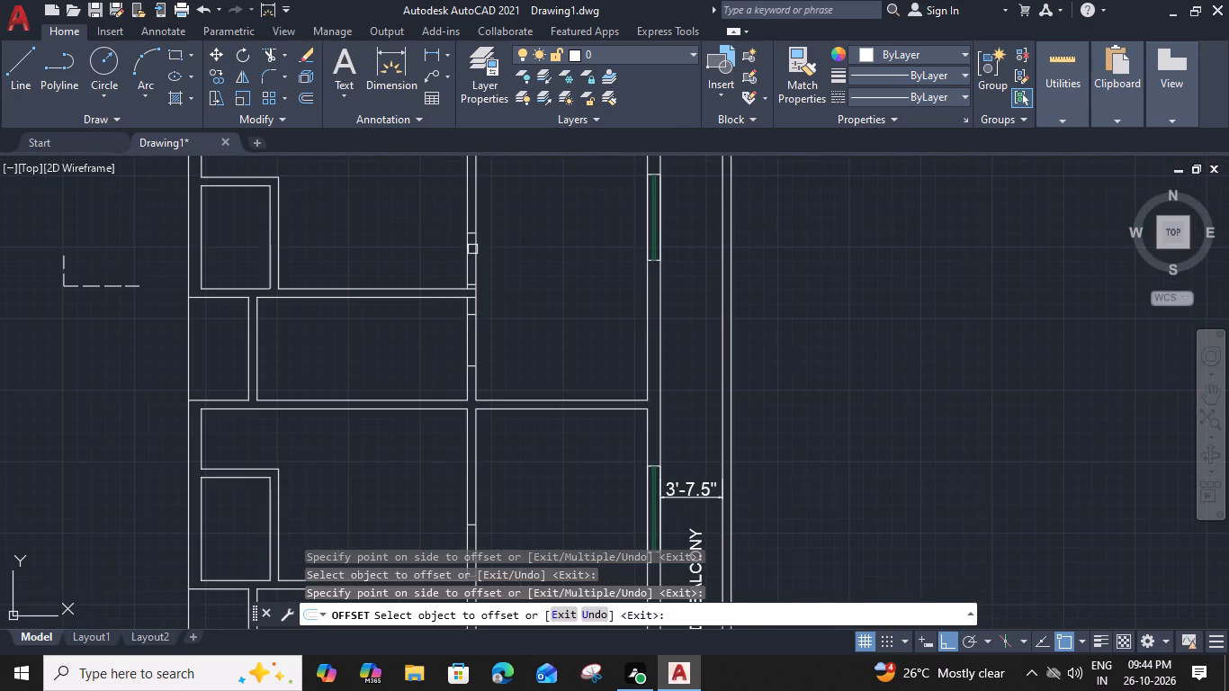
pyautogui.press('Escape')
# Trim the short cross lines at the northernmost junction and cut the 3' central wall openings north and south of it.
pyautogui.moveTo(496, 220); pyautogui.dragTo(498, 326, button='middle')
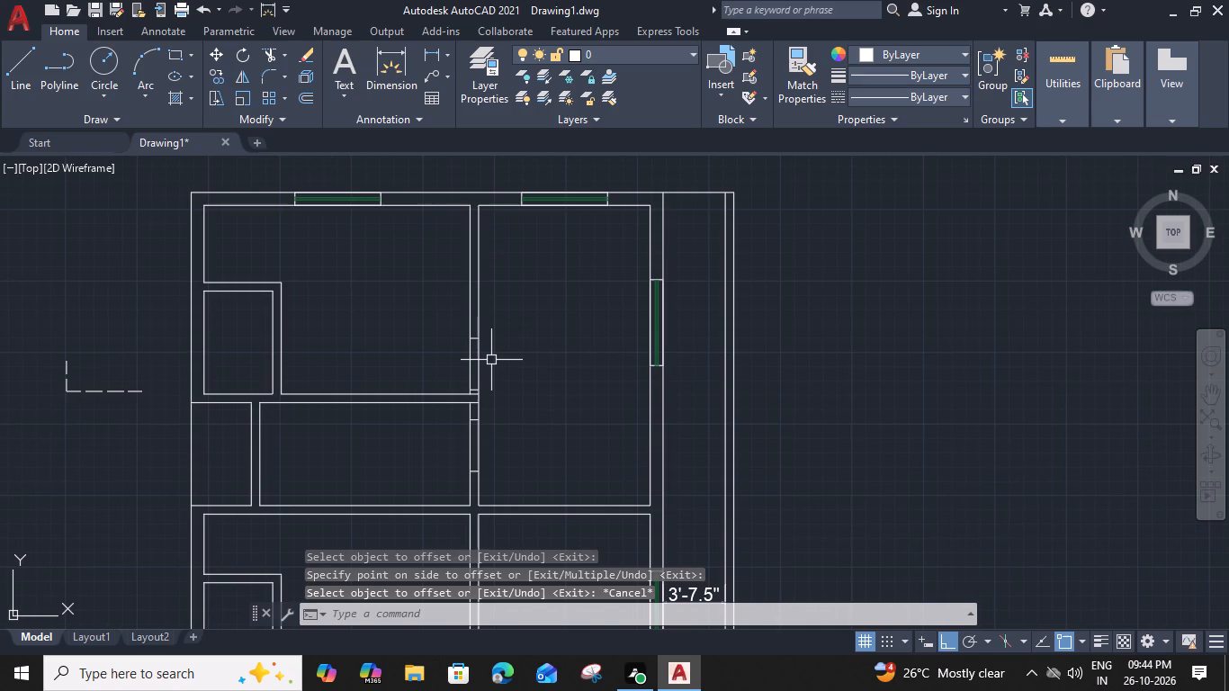
pyautogui.write('TR')
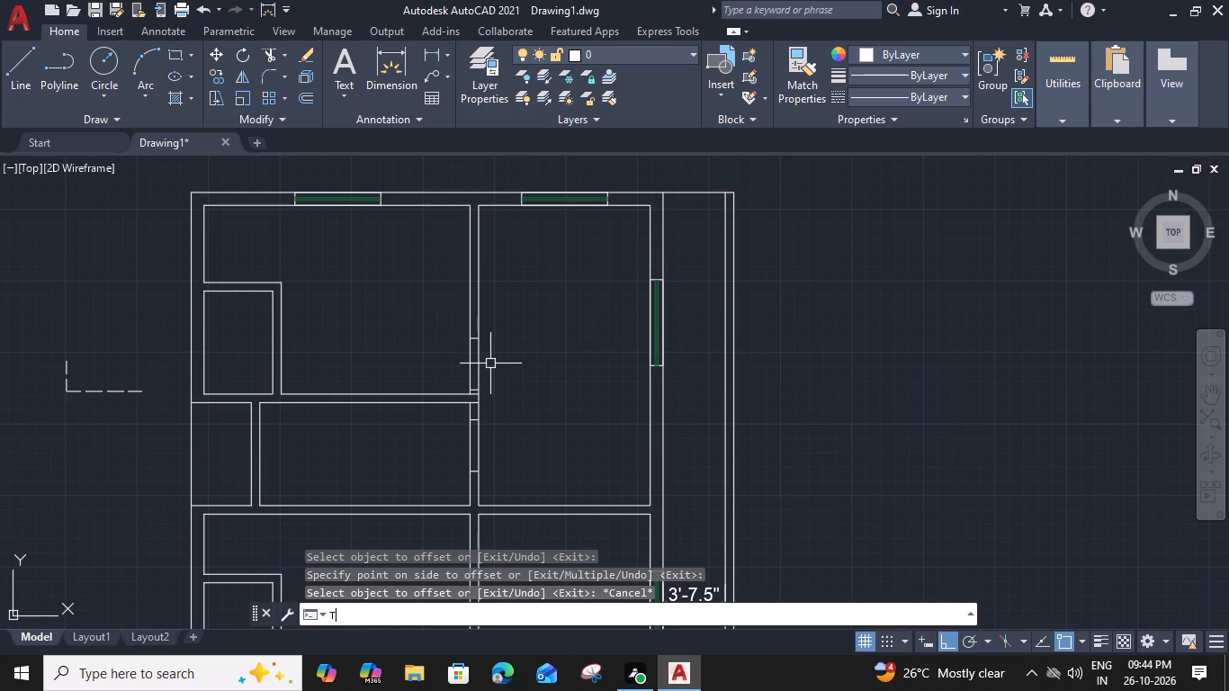
pyautogui.press('space')
pyautogui.scroll(2, 481, 398)
pyautogui.click(462, 393)
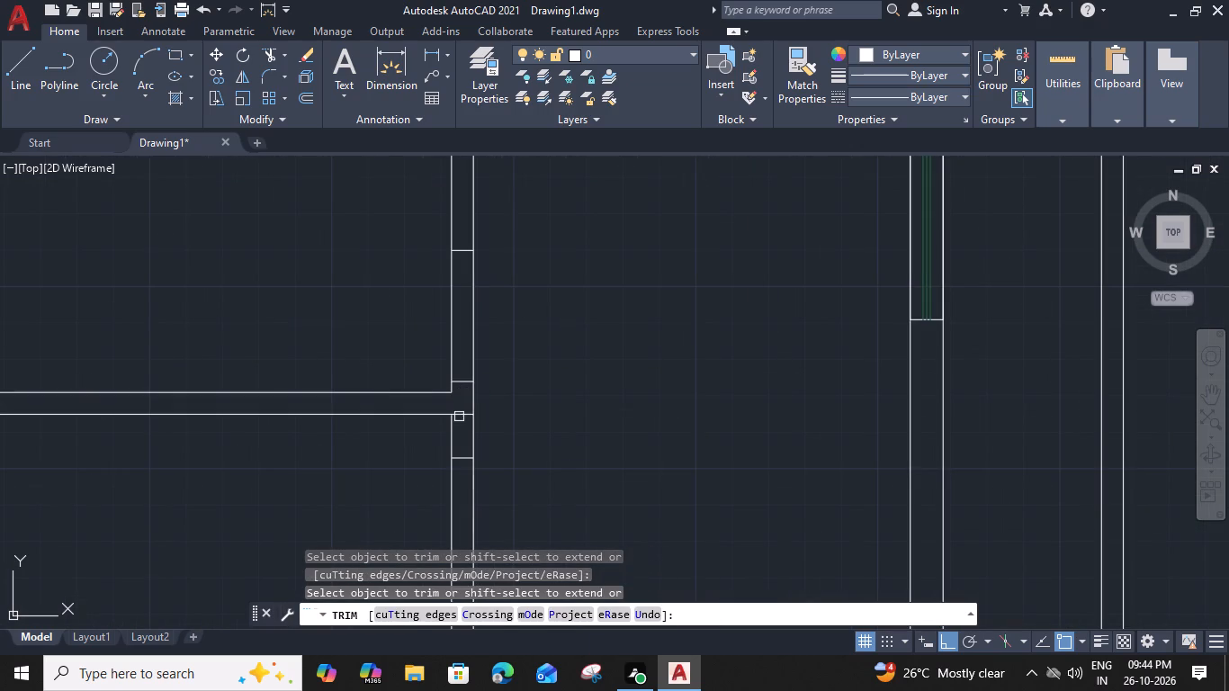
pyautogui.click(459, 417)
pyautogui.click(499, 283)
pyautogui.click(427, 323)
pyautogui.scroll(-2, 427, 323)
pyautogui.moveTo(477, 382); pyautogui.dragTo(488, 308, button='middle')
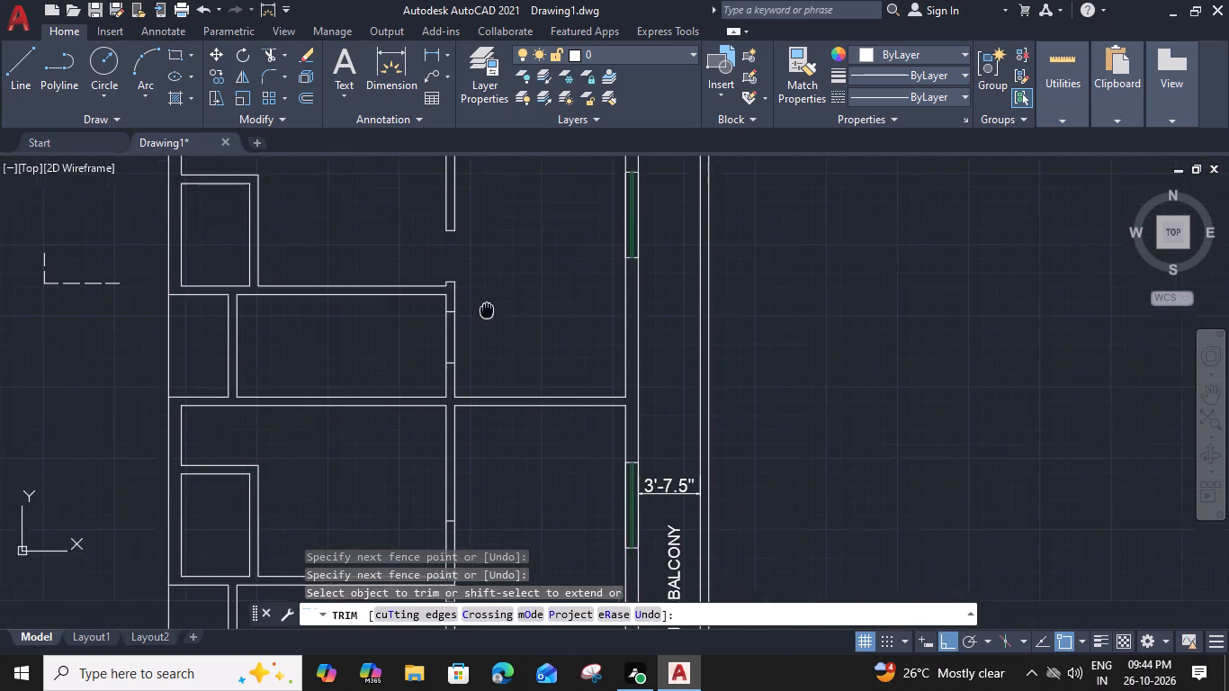
pyautogui.moveTo(488, 308); pyautogui.dragTo(489, 304, button='middle')
pyautogui.scroll(2, 471, 315)
pyautogui.click(465, 316)
pyautogui.click(372, 335)
# Trim the short cross lines at the middle junction and cut the 3' central wall openings north and south of it.
pyautogui.scroll(-2, 372, 335)
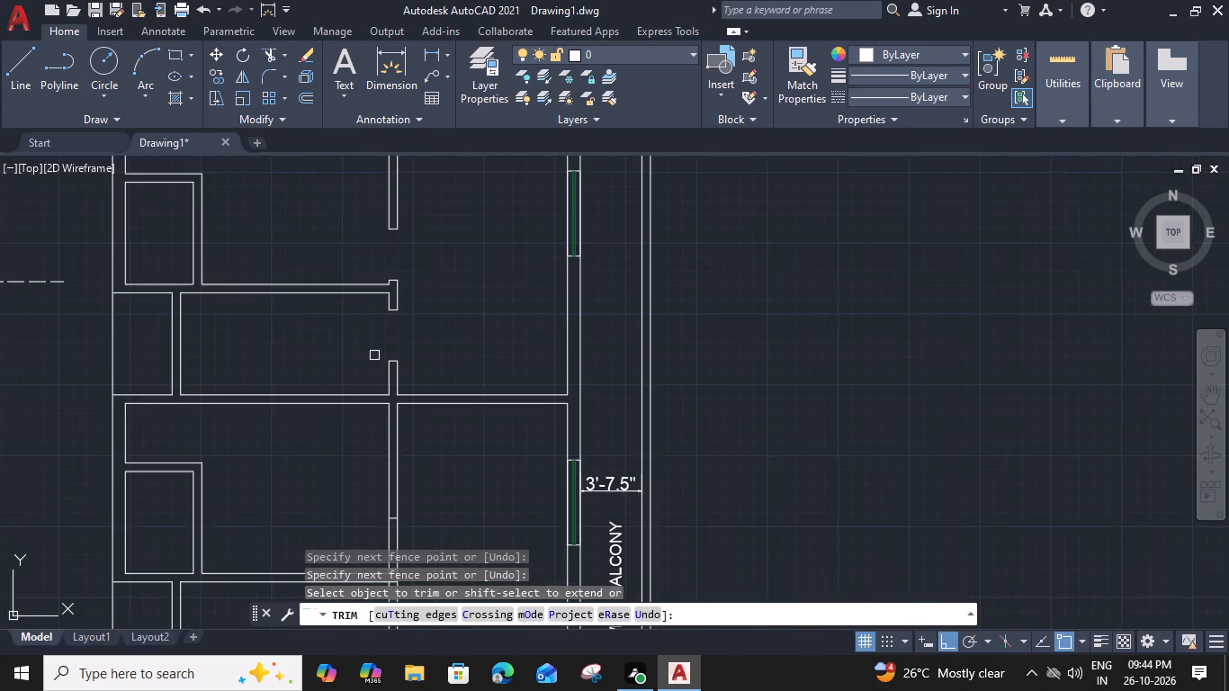
pyautogui.moveTo(373, 417); pyautogui.dragTo(425, 240, button='middle')
pyautogui.click(480, 374)
pyautogui.click(408, 370)
pyautogui.scroll(2, 435, 396)
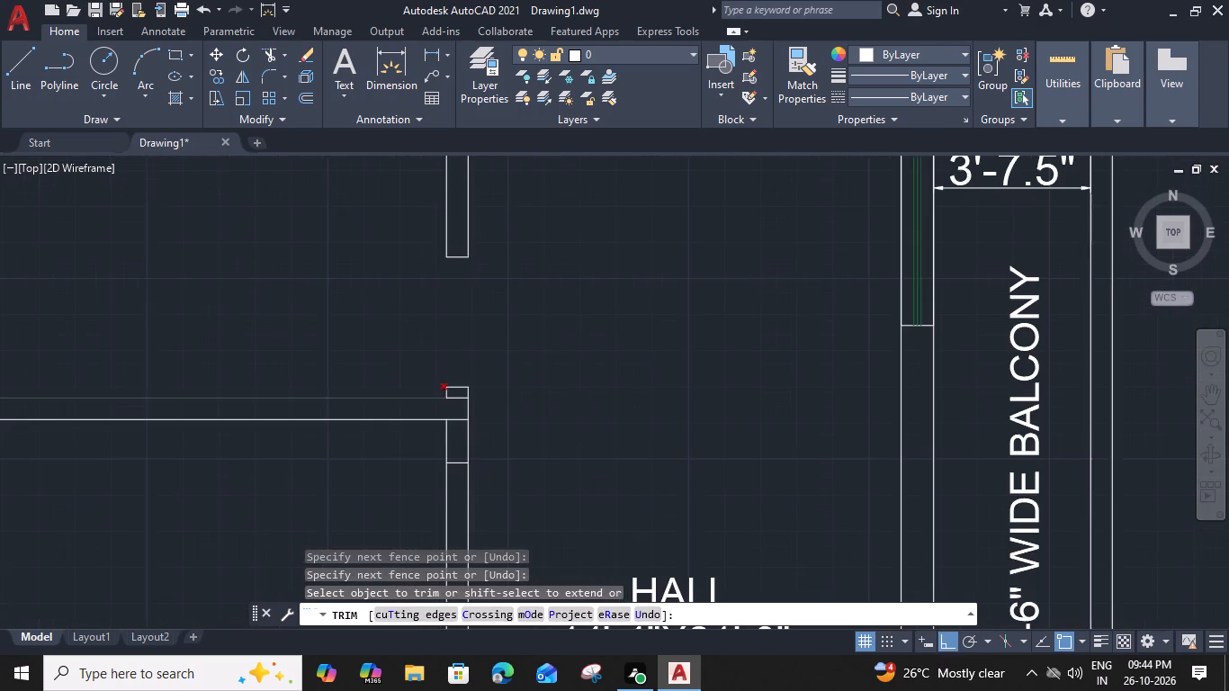
pyautogui.click(461, 399)
pyautogui.click(460, 417)
pyautogui.scroll(-1, 460, 418)
pyautogui.moveTo(499, 469); pyautogui.dragTo(499, 456, button='middle')
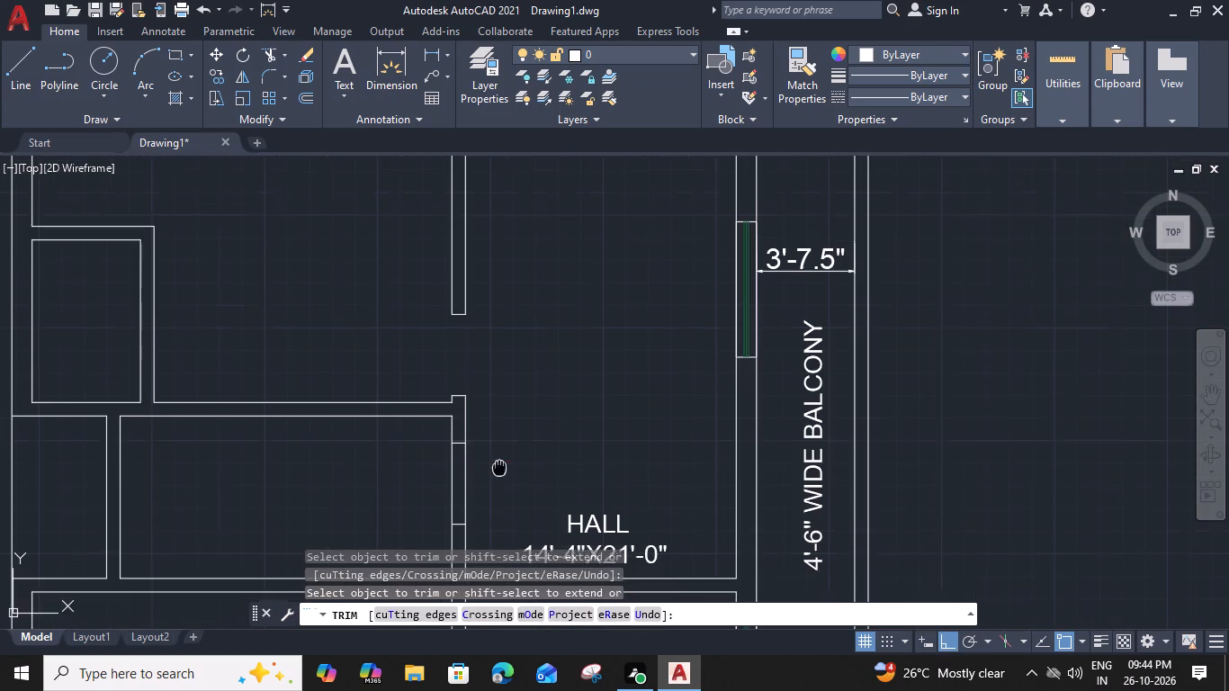
pyautogui.moveTo(499, 456); pyautogui.dragTo(507, 297, button='middle')
pyautogui.click(502, 309)
pyautogui.click(412, 323)
# Trim the short cross lines at the southernmost junction and cut the 3' central wall openings north and south of it.
pyautogui.moveTo(492, 441); pyautogui.dragTo(495, 291, button='middle')
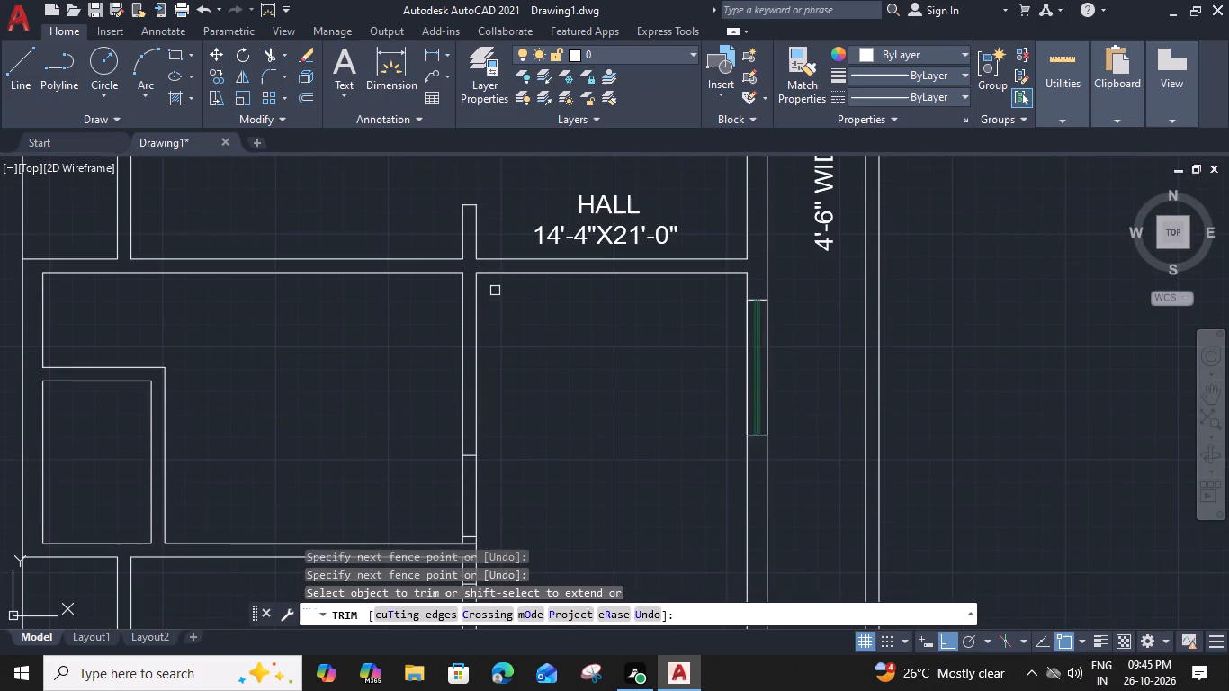
pyautogui.moveTo(489, 404); pyautogui.dragTo(492, 288, button='middle')
pyautogui.moveTo(497, 387); pyautogui.dragTo(480, 387)
pyautogui.click(411, 386)
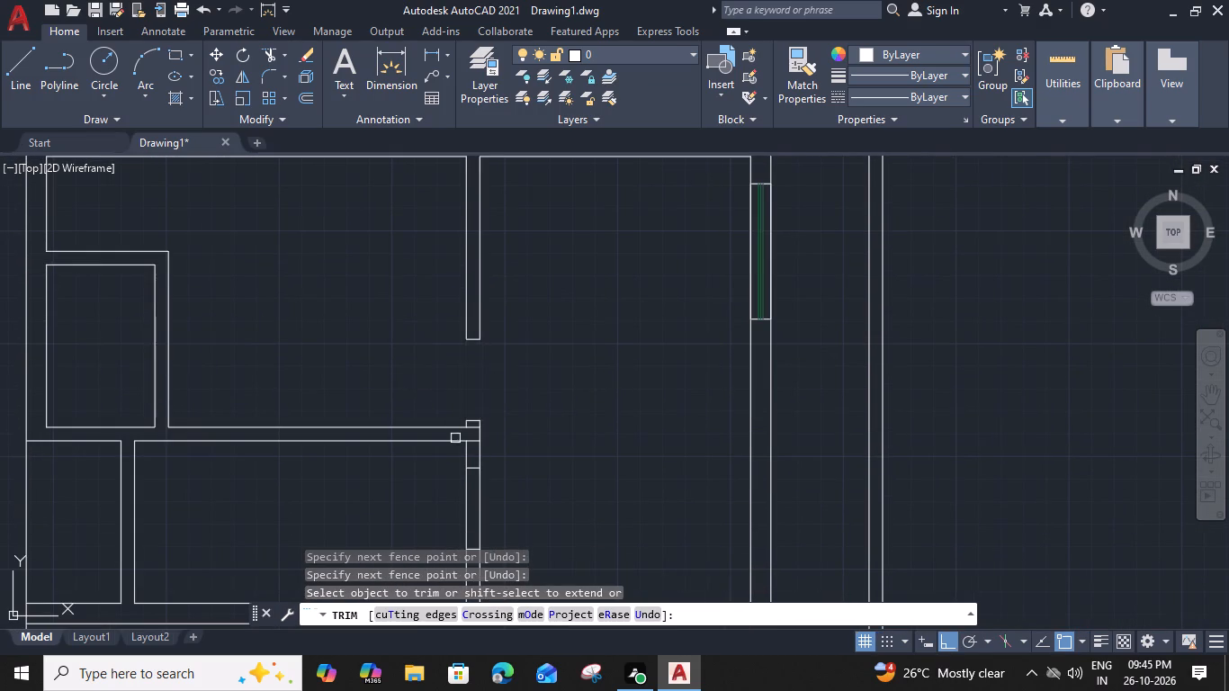
pyautogui.scroll(2, 455, 439)
pyautogui.click(491, 465)
pyautogui.click(506, 399)
pyautogui.scroll(-2, 512, 451)
pyautogui.moveTo(542, 485); pyautogui.dragTo(541, 485, button='middle')
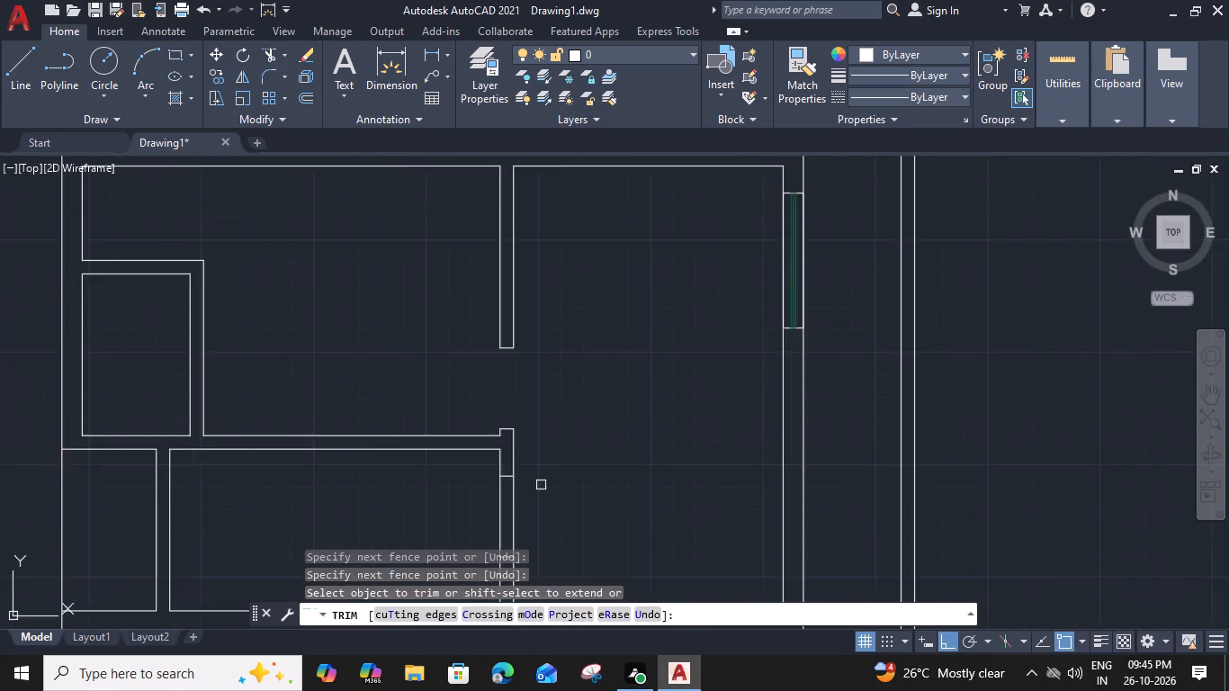
pyautogui.moveTo(541, 485); pyautogui.dragTo(537, 297, button='middle')
pyautogui.click(534, 314)
pyautogui.click(469, 324)
pyautogui.press('Escape')
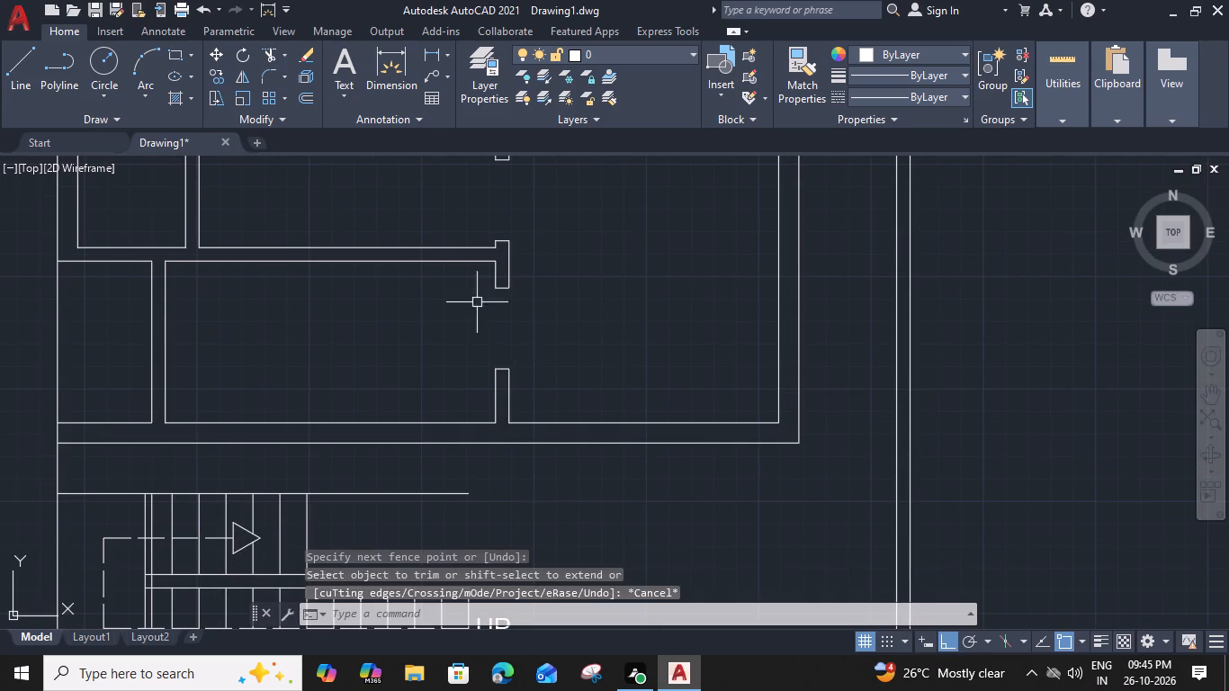
# Draw a short line across the north wall of the southernmost enclosed small room, at its northwest inner corner.
pyautogui.scroll(-2, 477, 302)
pyautogui.moveTo(527, 256); pyautogui.dragTo(529, 329, button='middle')
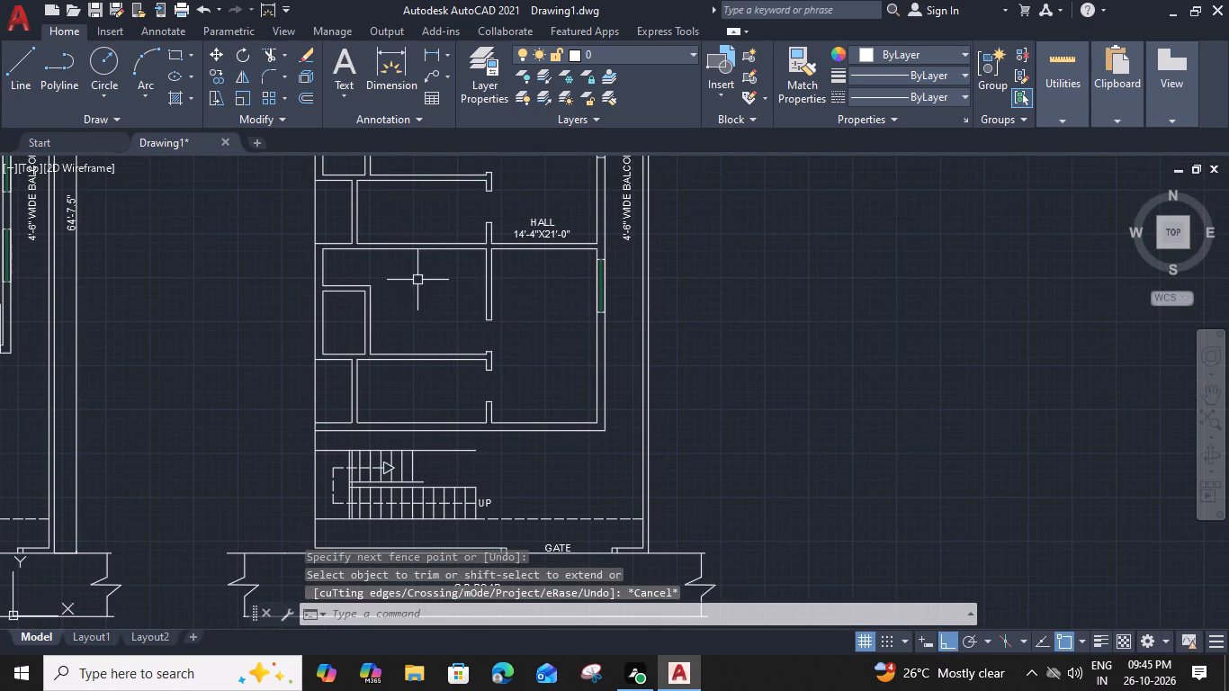
pyautogui.moveTo(388, 220); pyautogui.dragTo(406, 221, button='middle')
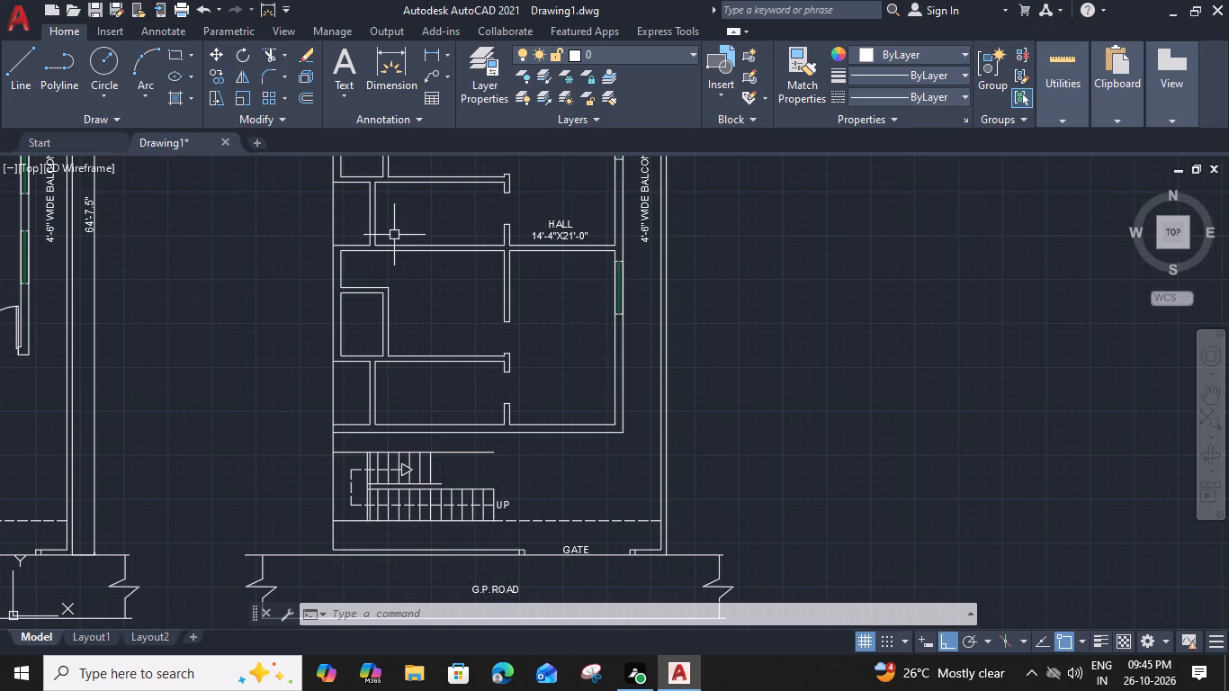
pyautogui.press('l')
pyautogui.press('space')
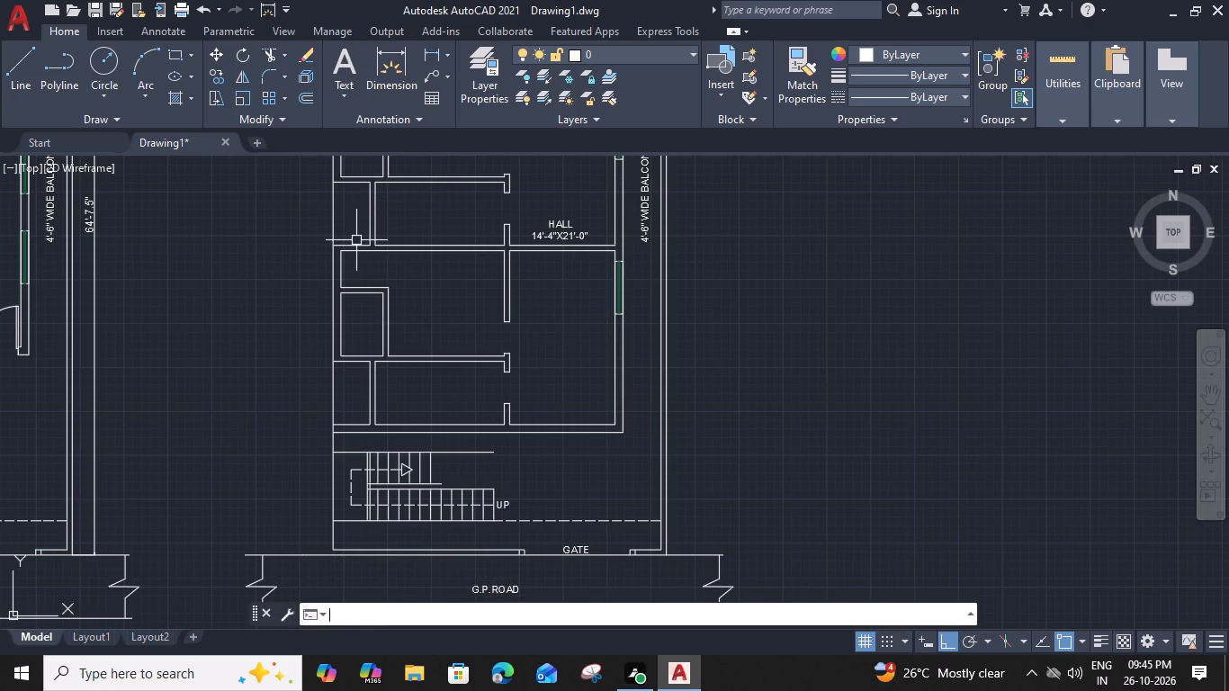
pyautogui.scroll(2, 363, 309)
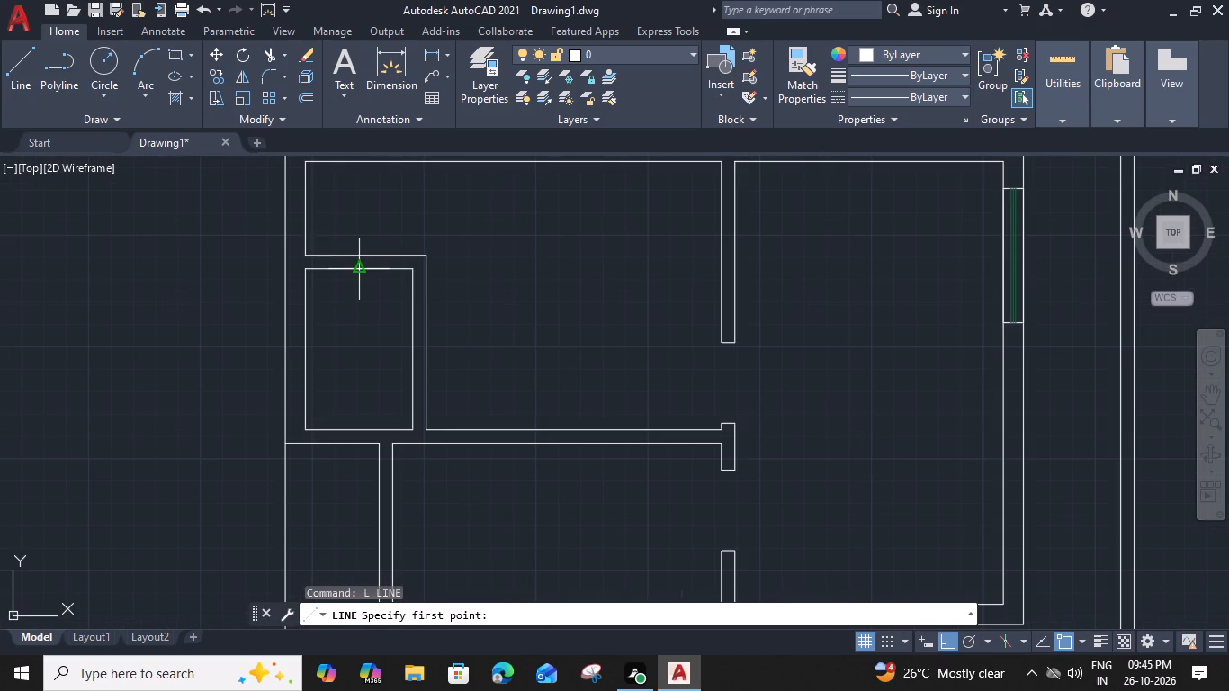
pyautogui.click(308, 272)
pyautogui.click(306, 253)
pyautogui.press('space')
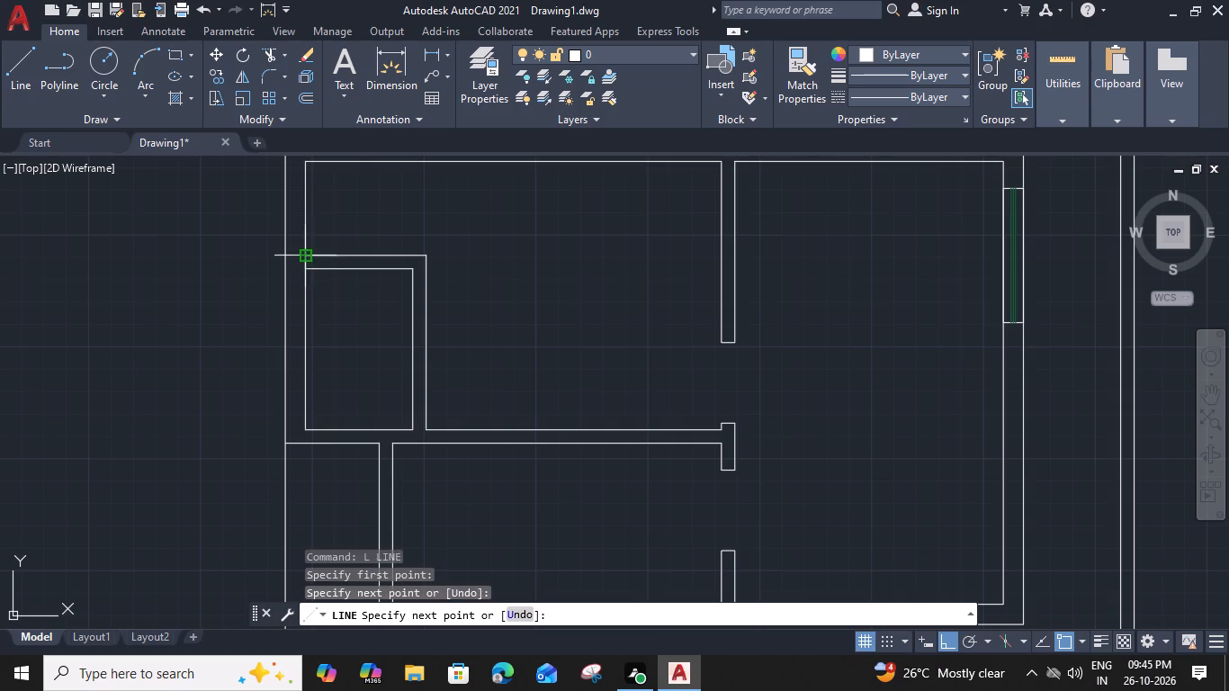
# Draw a short line across the southernmost small partition wall, from its west face midpoint to its east face.
pyautogui.moveTo(349, 397); pyautogui.dragTo(310, 199, button='middle')
pyautogui.press('space')
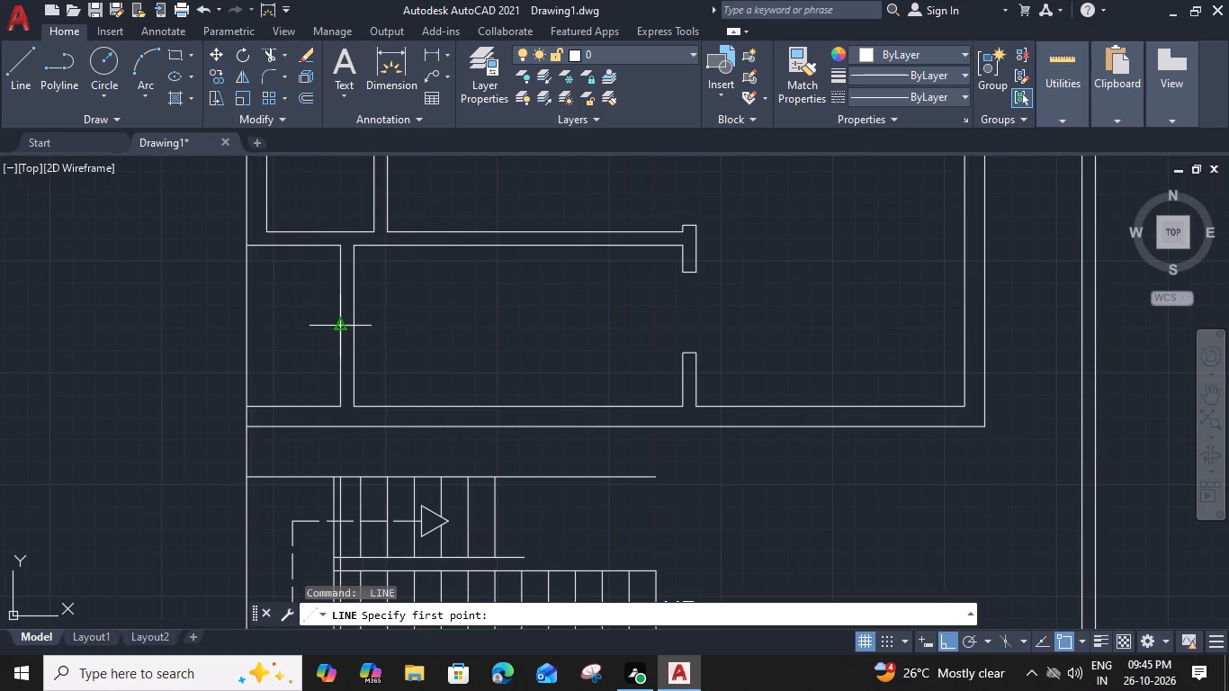
pyautogui.click(338, 324)
pyautogui.click(354, 329)
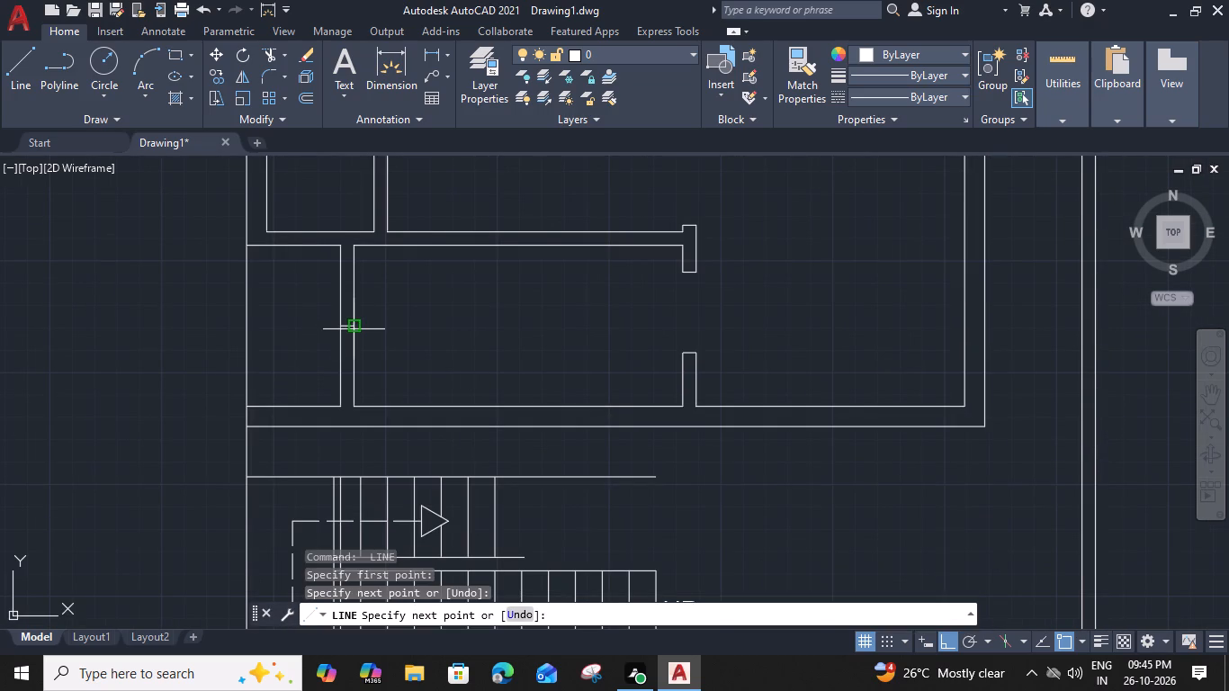
pyautogui.press('space')
pyautogui.scroll(-1, 355, 282)
pyautogui.moveTo(345, 229); pyautogui.dragTo(353, 379, button='middle')
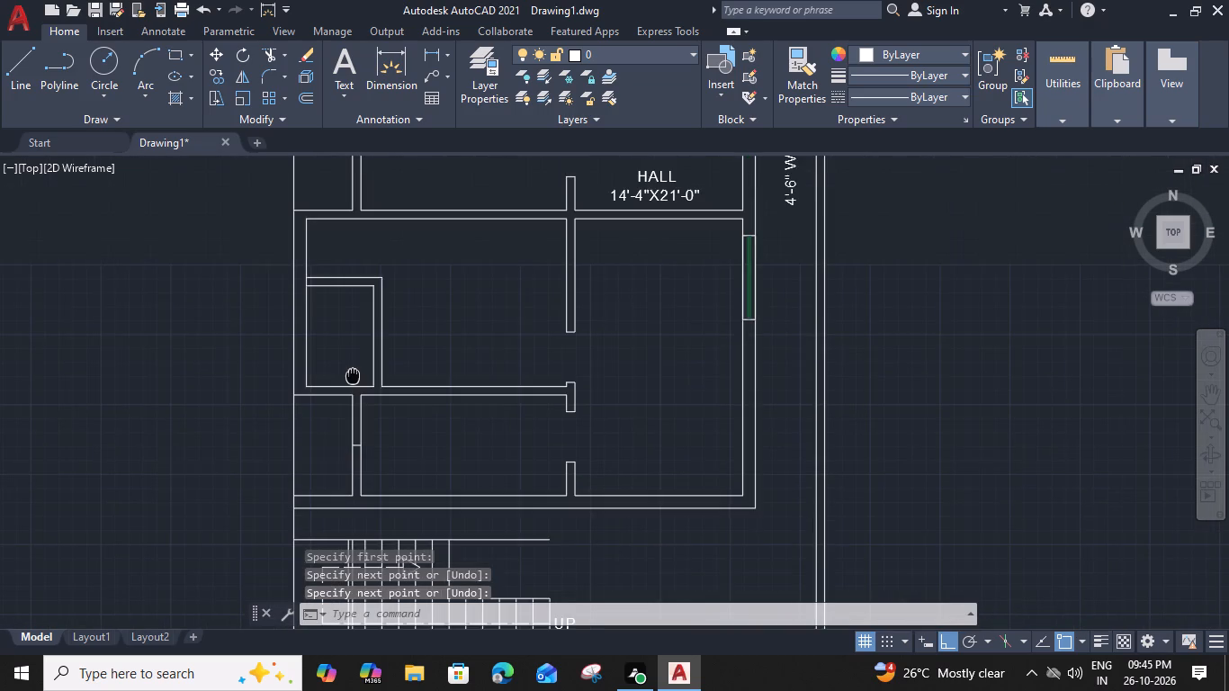
# Draw a short line across the middle small partition wall, from its east face midpoint to its west face.
pyautogui.moveTo(353, 379); pyautogui.dragTo(367, 517, button='middle')
pyautogui.press('space')
pyautogui.click(377, 312)
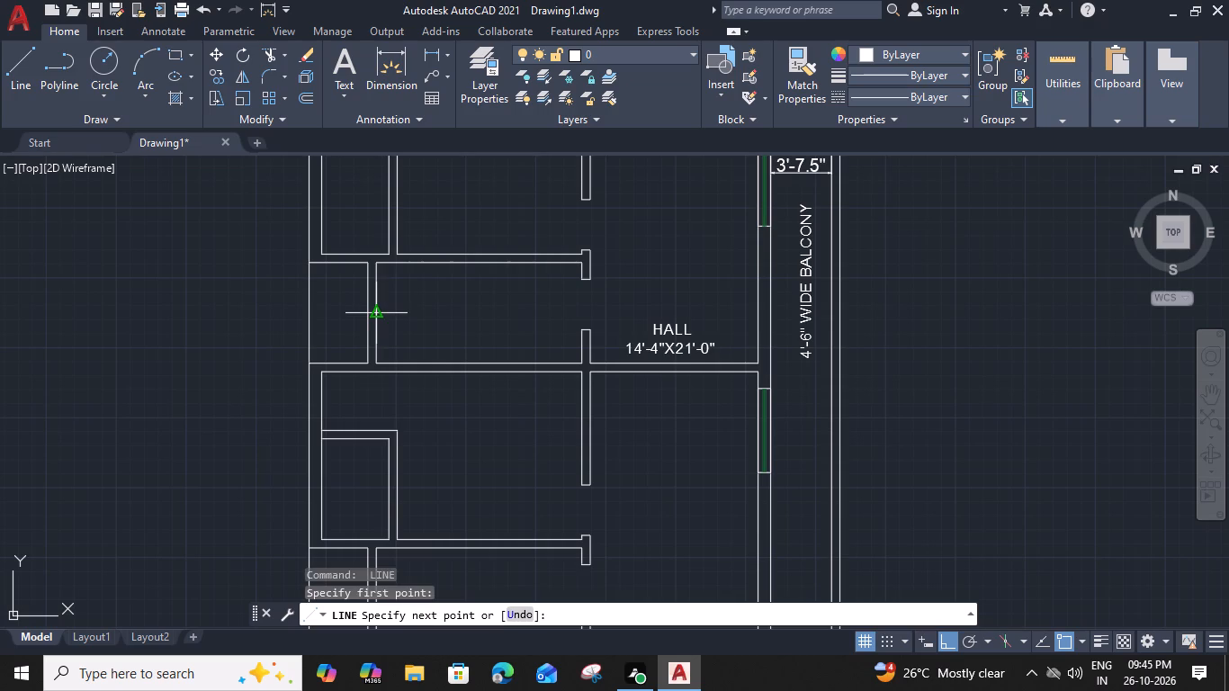
pyautogui.click(367, 310)
pyautogui.press('space')
# Draw a short line across the north wall of the middle enclosed small room, at its northwest inner corner.
pyautogui.moveTo(336, 225); pyautogui.dragTo(342, 427, button='middle')
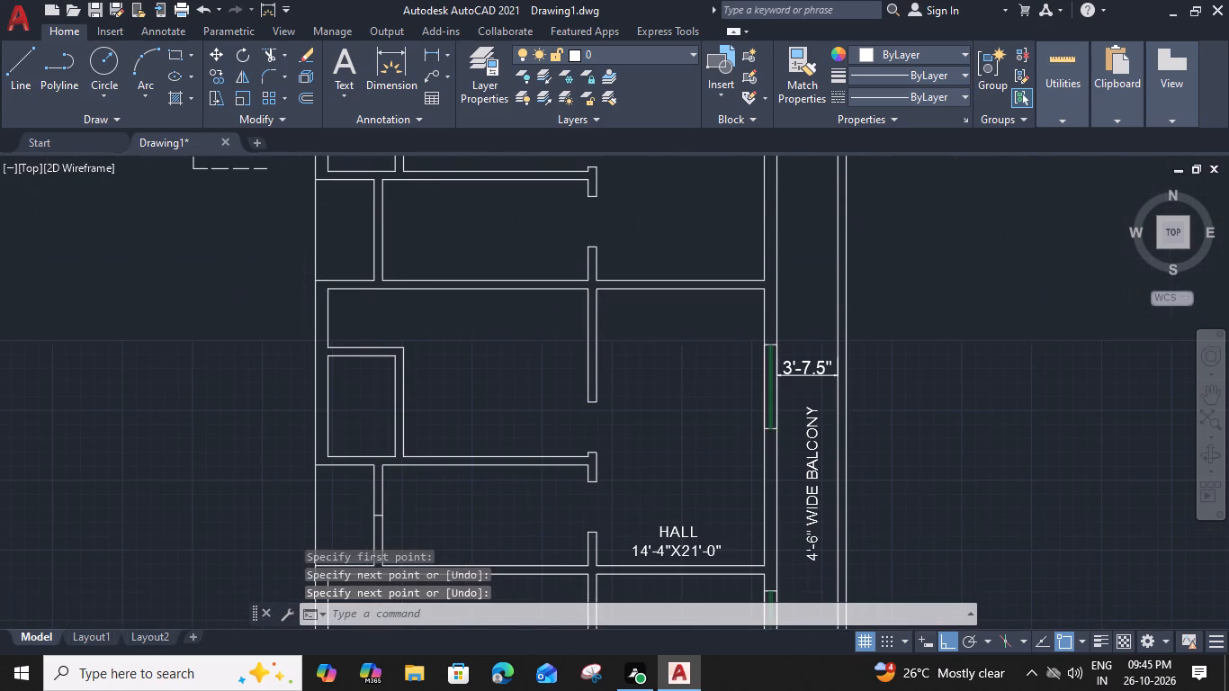
pyautogui.press('space')
pyautogui.click(326, 352)
pyautogui.click(324, 342)
pyautogui.press('space')
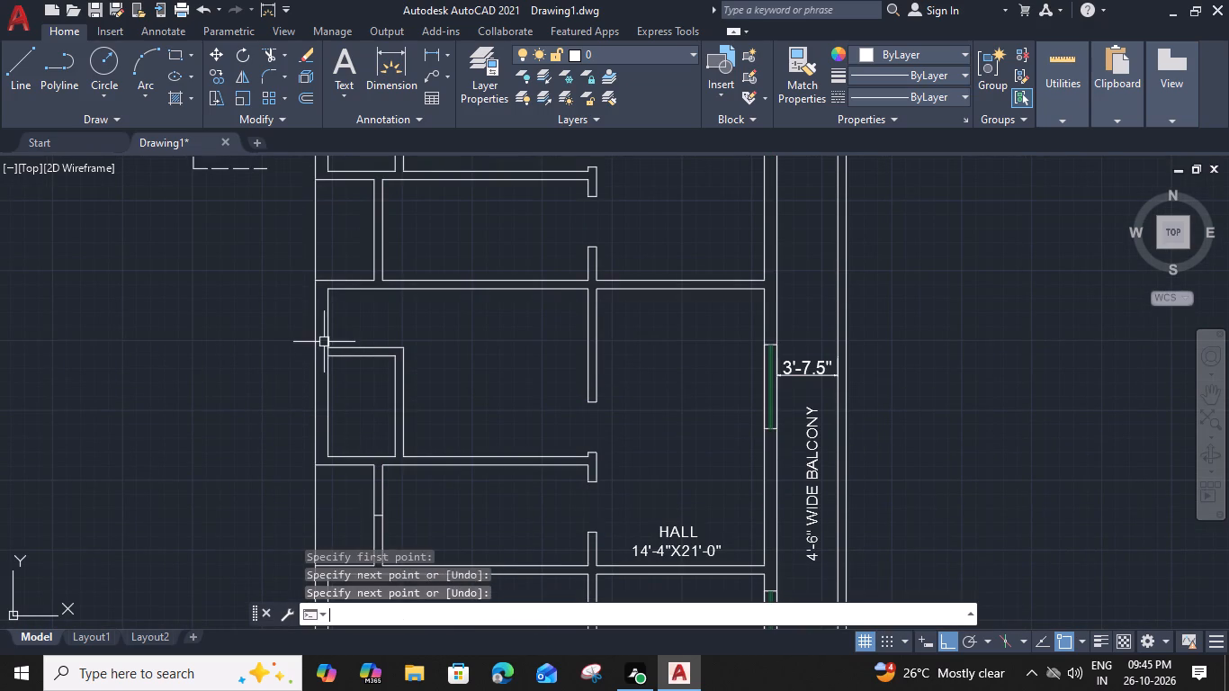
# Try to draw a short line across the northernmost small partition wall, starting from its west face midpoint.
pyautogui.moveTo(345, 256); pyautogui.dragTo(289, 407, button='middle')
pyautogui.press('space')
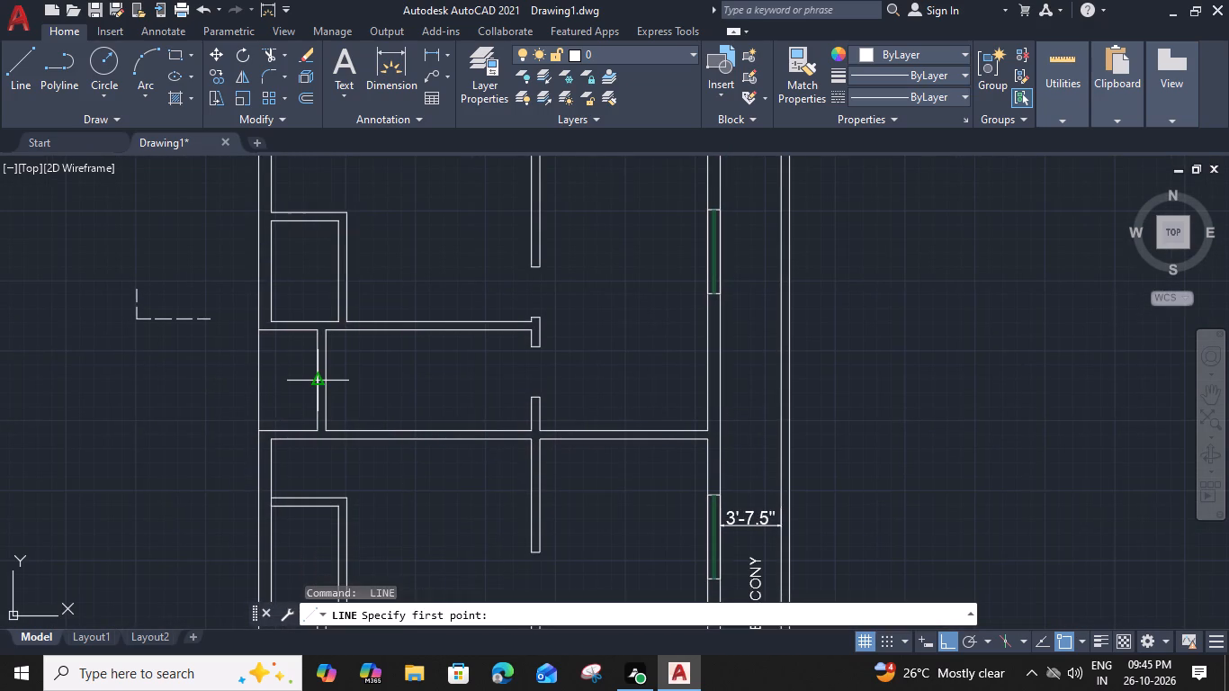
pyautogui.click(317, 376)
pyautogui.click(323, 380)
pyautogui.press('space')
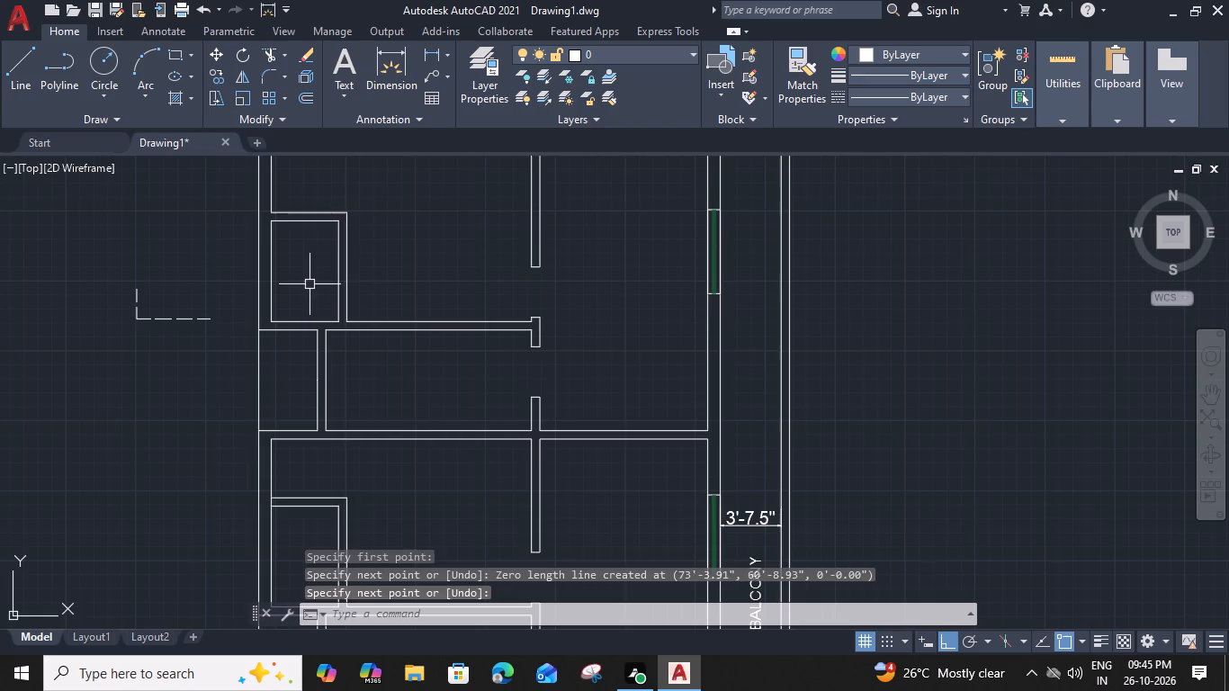
# Draw a short line across the north wall of the northernmost enclosed small room, at its northwest inner corner.
pyautogui.moveTo(309, 284); pyautogui.dragTo(283, 405, button='middle')
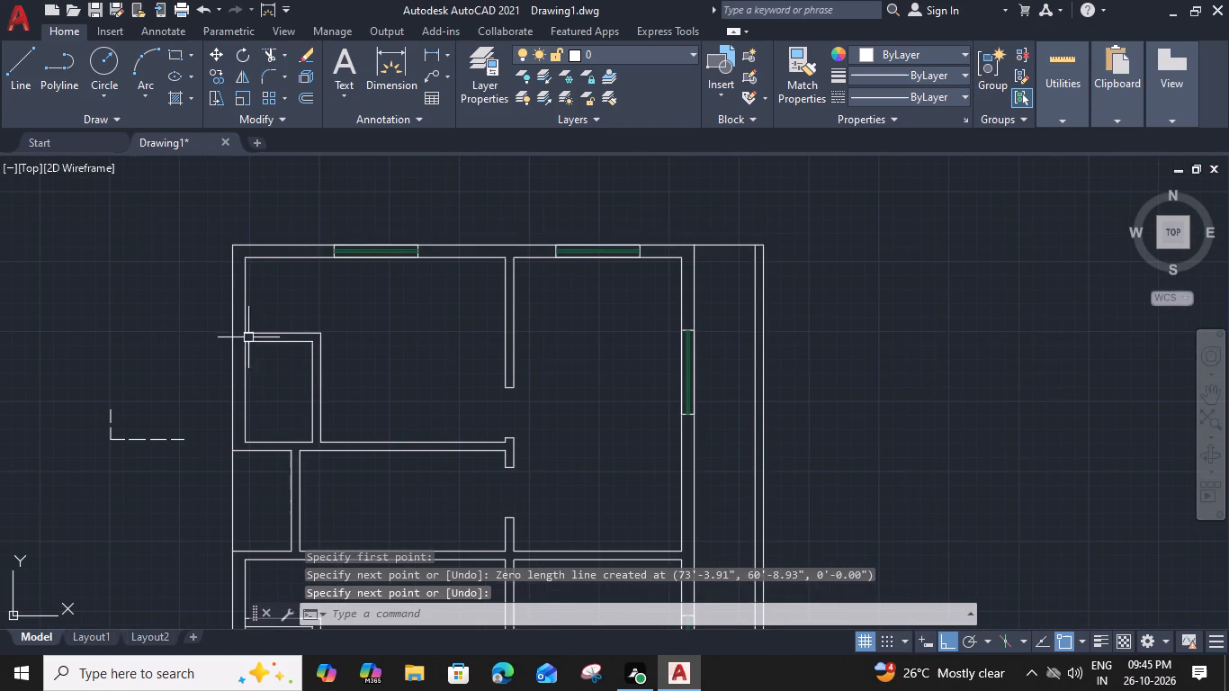
pyautogui.moveTo(282, 365); pyautogui.dragTo(261, 361, button='middle')
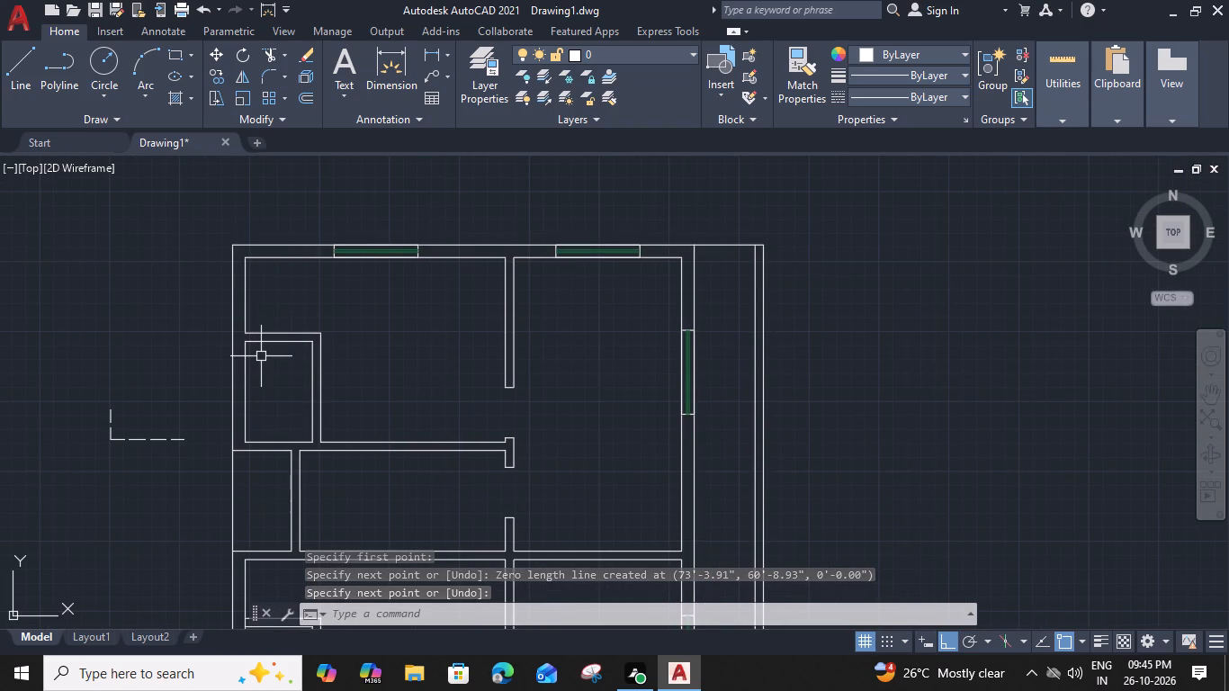
pyautogui.moveTo(261, 361); pyautogui.dragTo(271, 243, button='middle')
pyautogui.press('space')
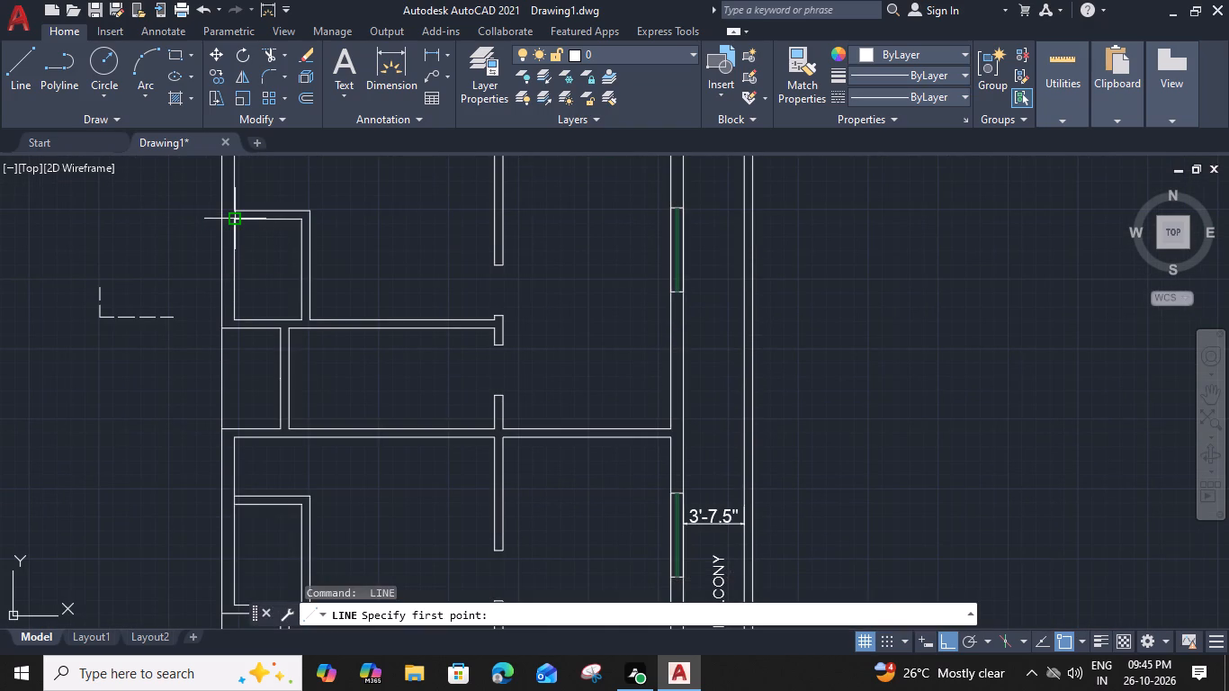
pyautogui.click(236, 217)
pyautogui.click(233, 207)
pyautogui.press('space')
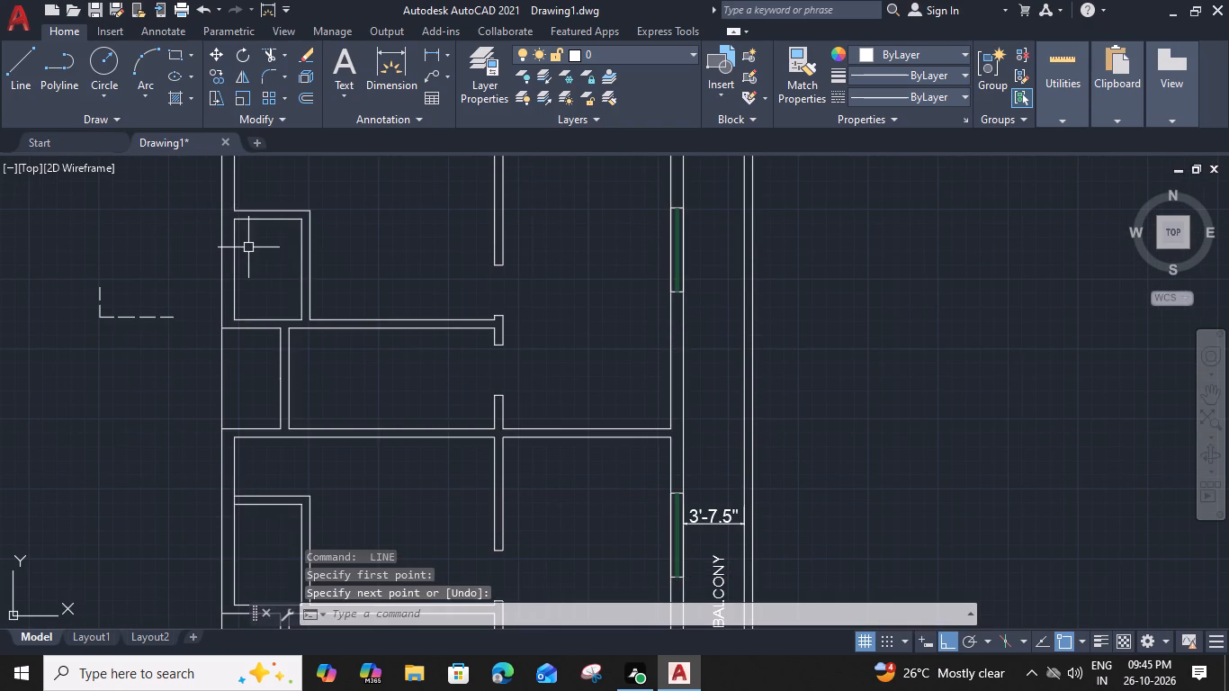
pyautogui.scroll(2, 229, 204)
pyautogui.press('space')
pyautogui.click(243, 215)
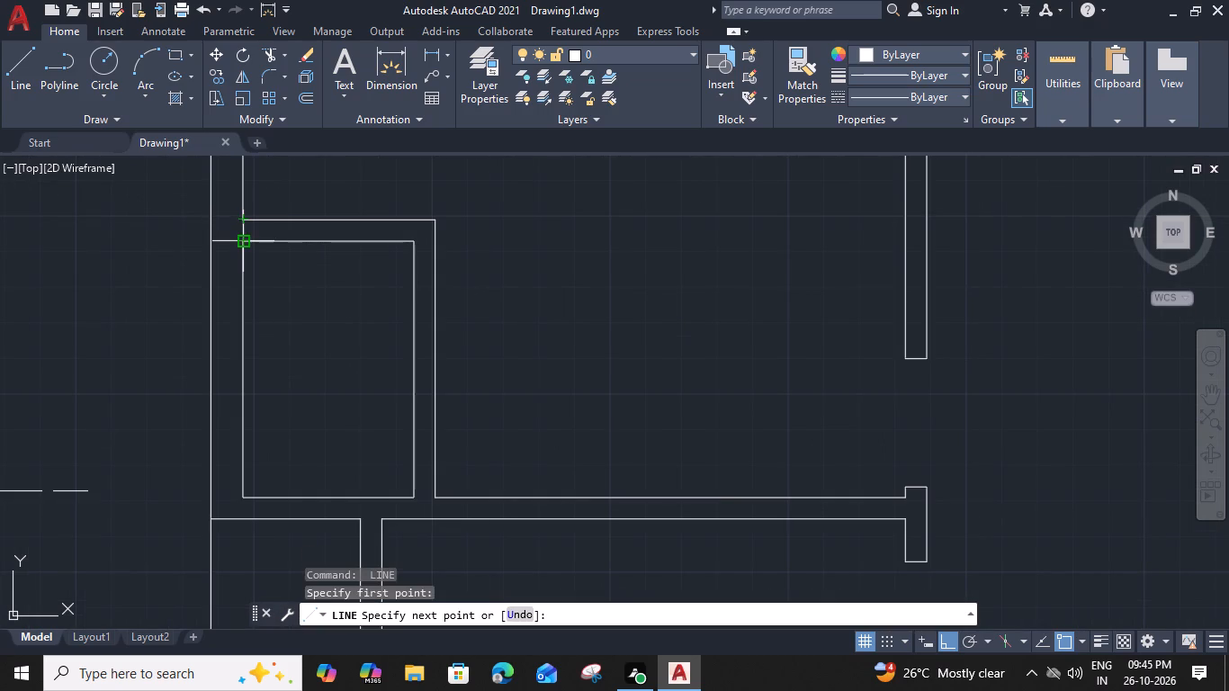
pyautogui.click(243, 238)
pyautogui.press('space')
# Offset the short corner line of the northernmost enclosed small room 3" east, within its north wall.
pyautogui.moveTo(286, 328); pyautogui.dragTo(280, 408, button='middle')
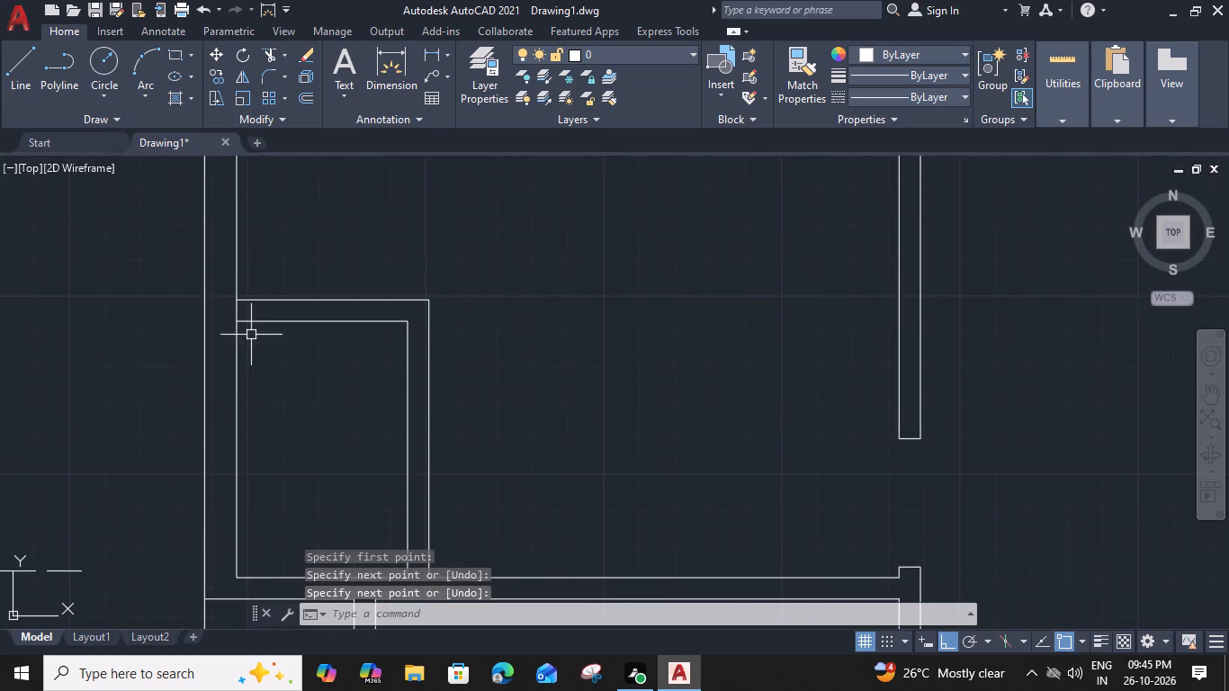
pyautogui.scroll(1, 250, 328)
pyautogui.click(231, 302)
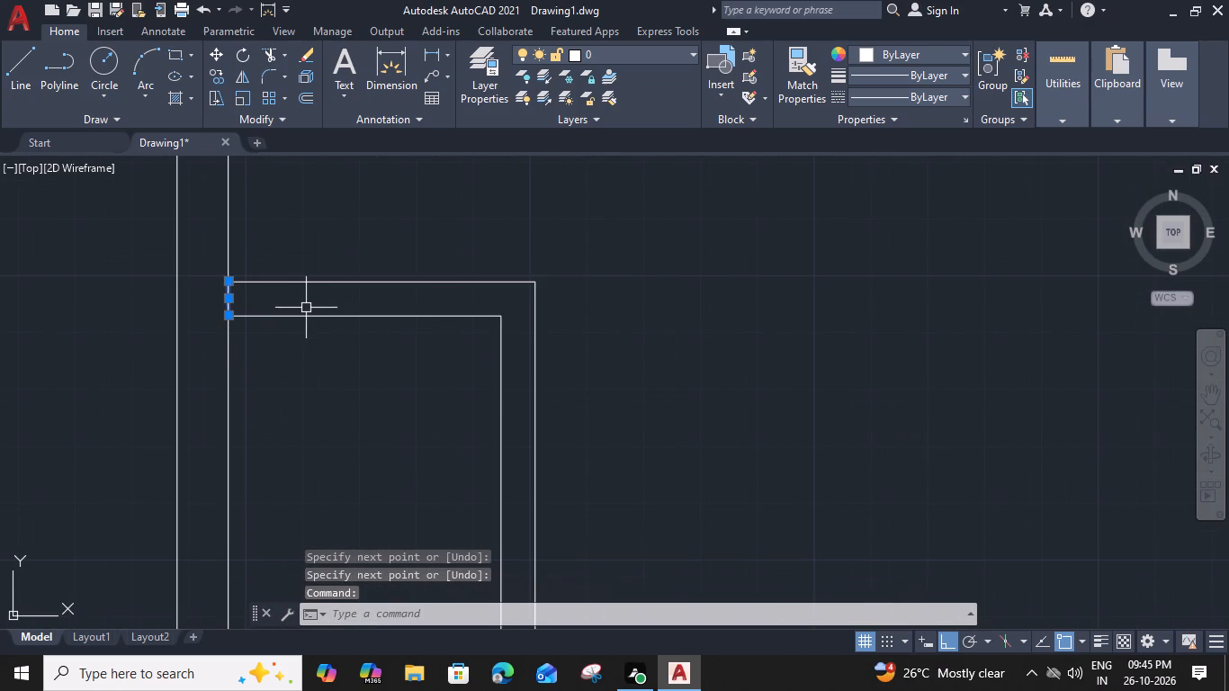
pyautogui.press('o')
pyautogui.press('space')
pyautogui.press('3')
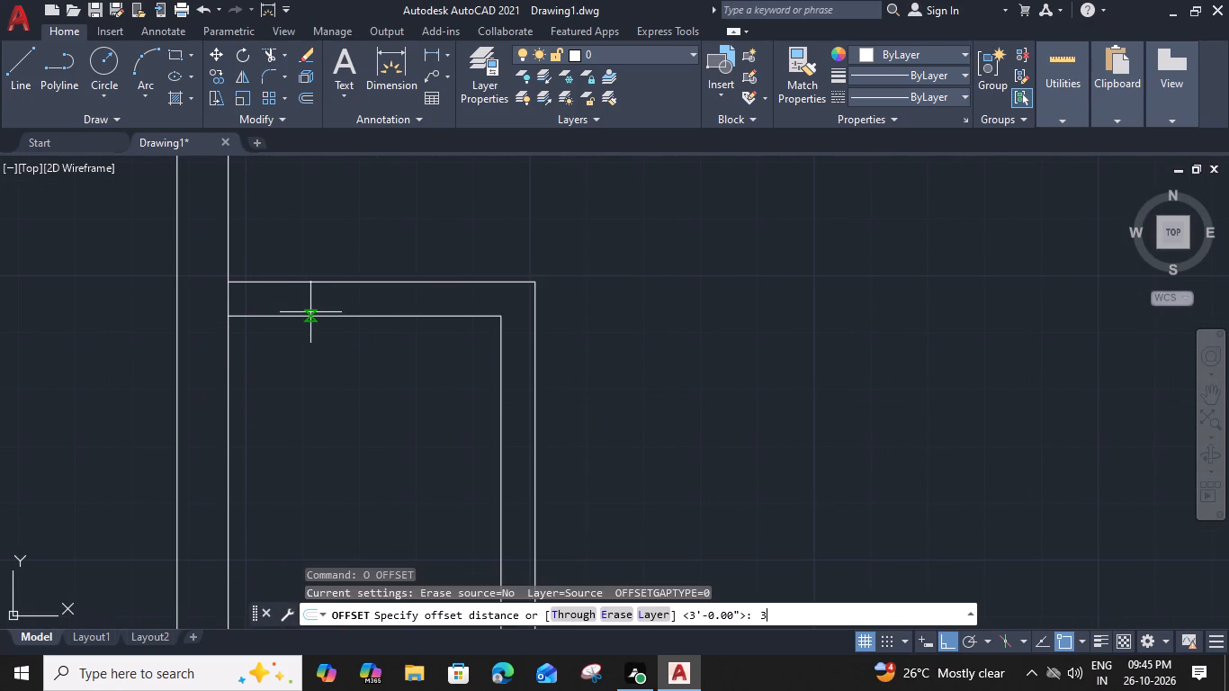
pyautogui.hotkey('shift', '"')
pyautogui.press('Return')
pyautogui.click(367, 309)
pyautogui.scroll(-2, 367, 309)
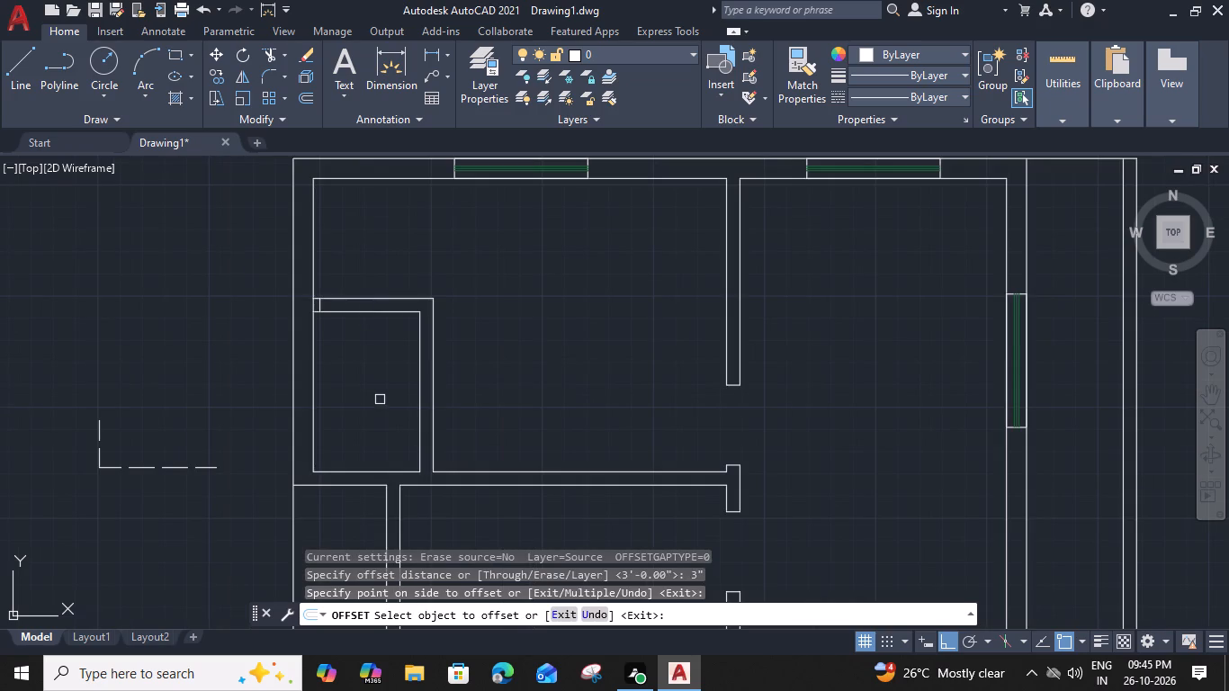
# Offset the short corner lines of the middle and southernmost enclosed small rooms 3" east, within their north walls.
pyautogui.moveTo(385, 452); pyautogui.dragTo(378, 130, button='middle')
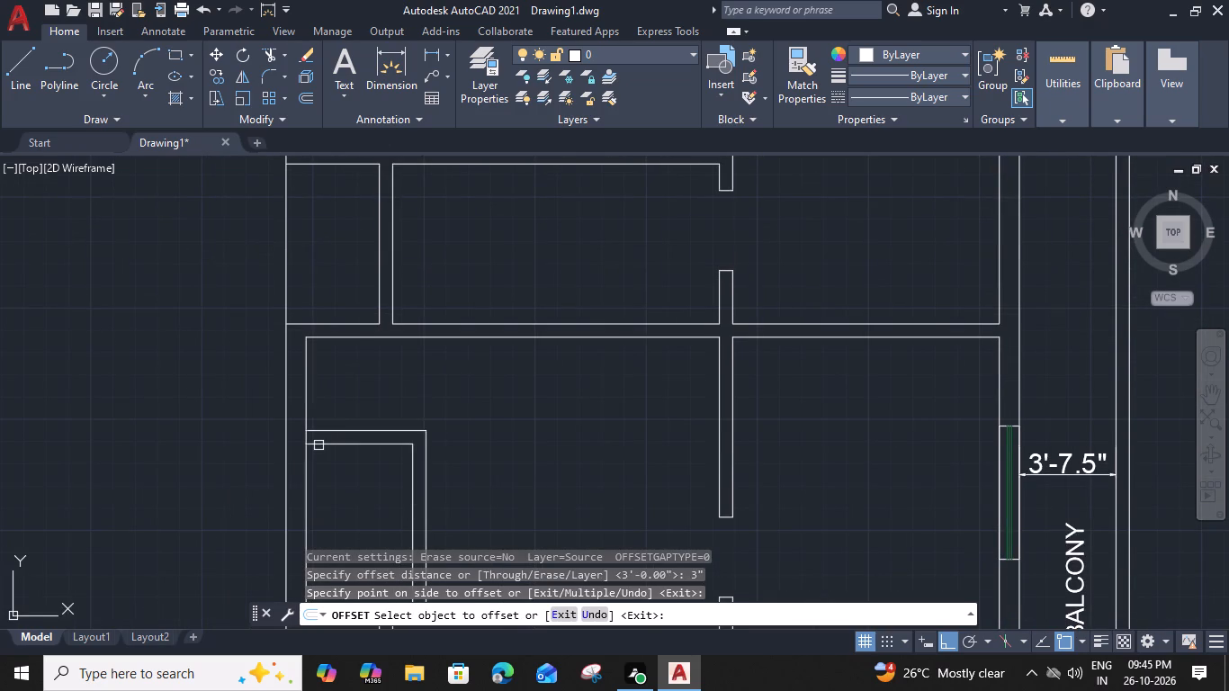
pyautogui.scroll(1, 308, 444)
pyautogui.click(302, 433)
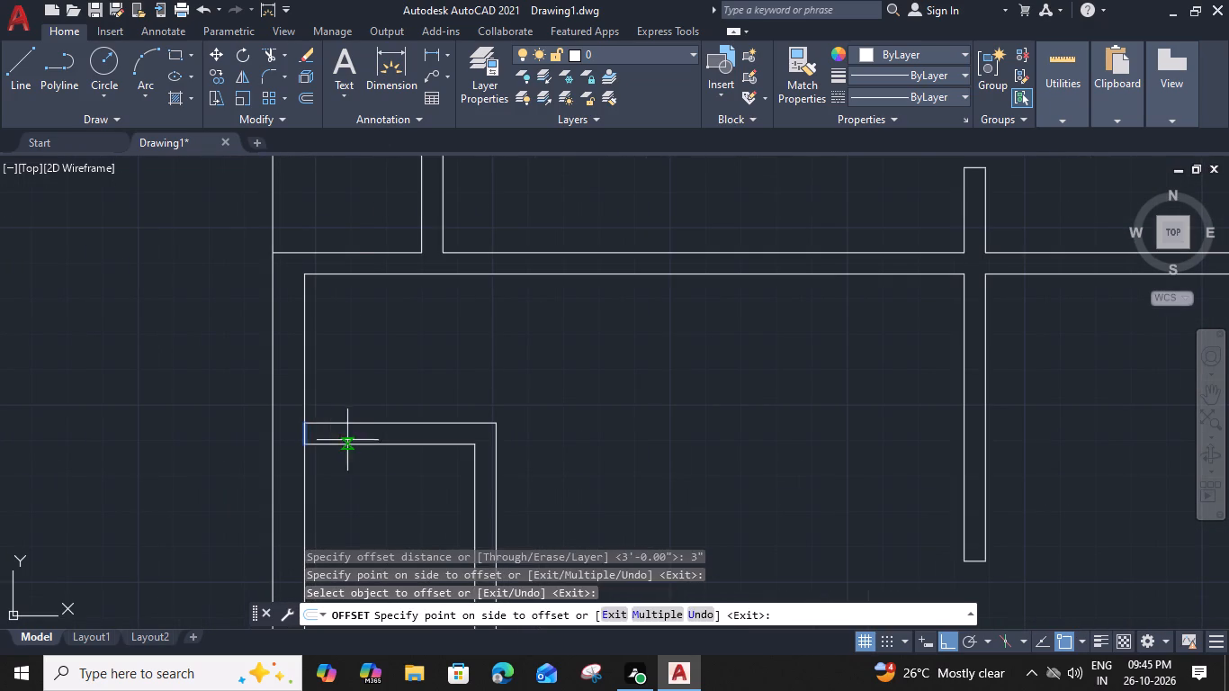
pyautogui.click(355, 439)
pyautogui.scroll(-3, 358, 439)
pyautogui.moveTo(365, 477); pyautogui.dragTo(342, 201, button='middle')
pyautogui.scroll(4, 325, 367)
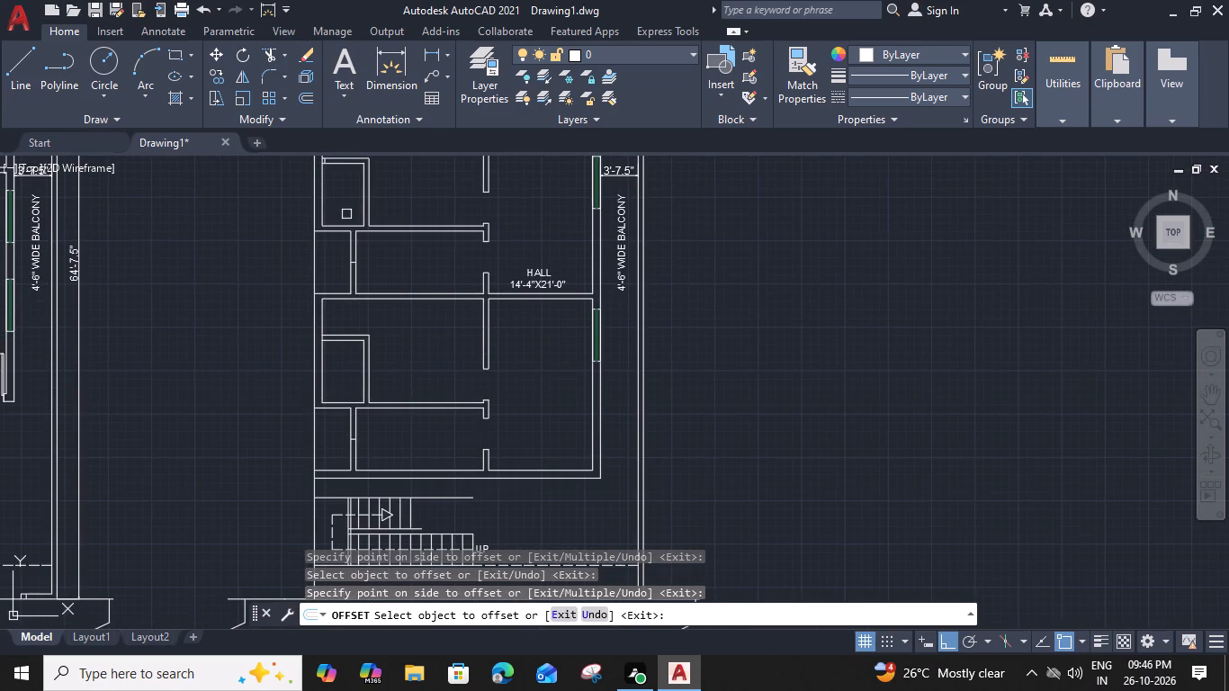
pyautogui.moveTo(294, 204); pyautogui.dragTo(268, 327, button='middle')
pyautogui.click(277, 289)
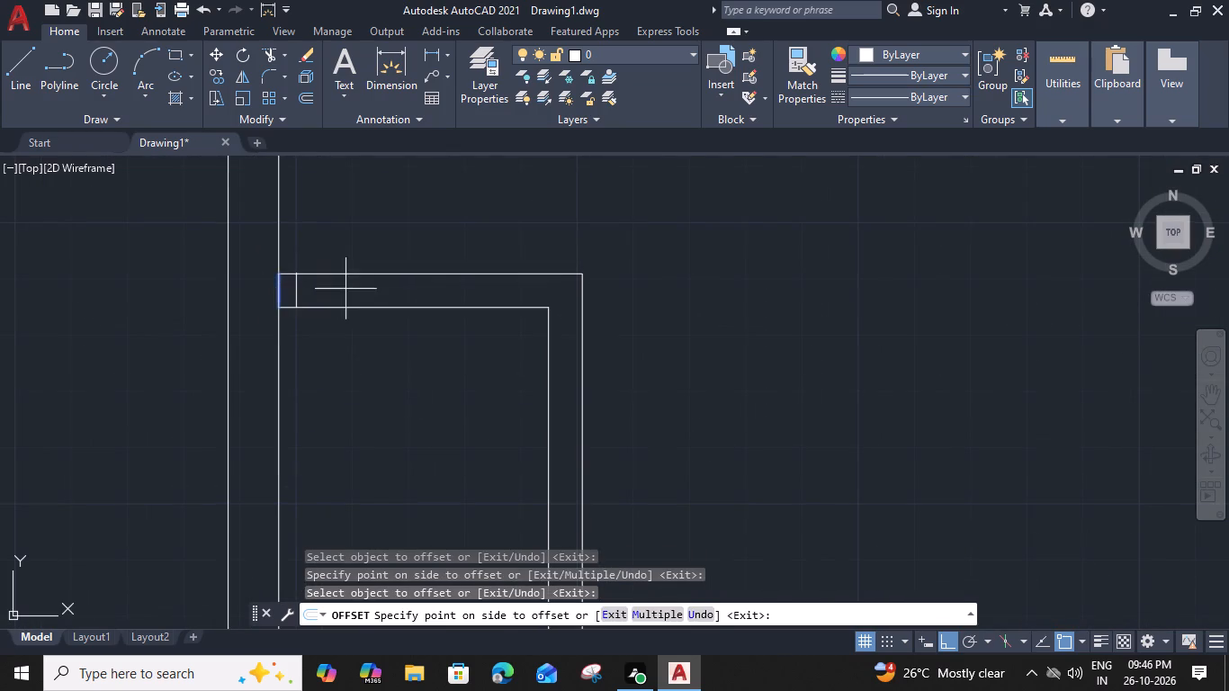
pyautogui.click(345, 290)
pyautogui.scroll(-3, 345, 290)
pyautogui.moveTo(375, 408); pyautogui.dragTo(372, 243, button='middle')
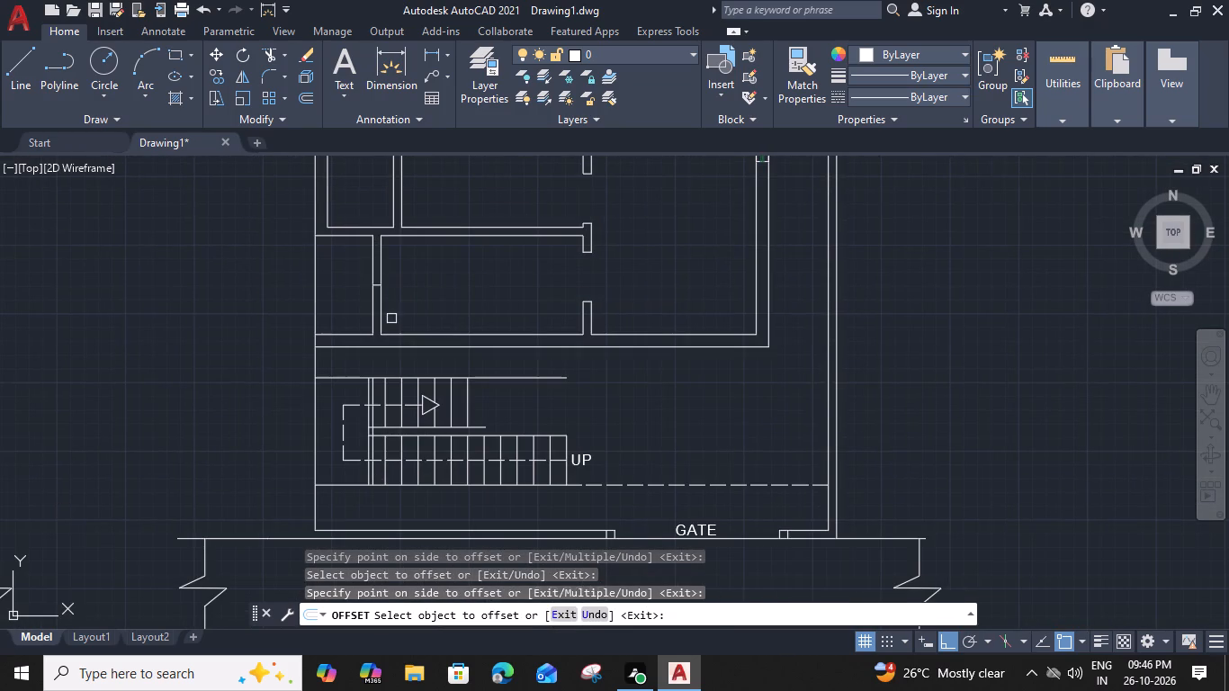
pyautogui.moveTo(422, 300); pyautogui.dragTo(371, 386, button='middle')
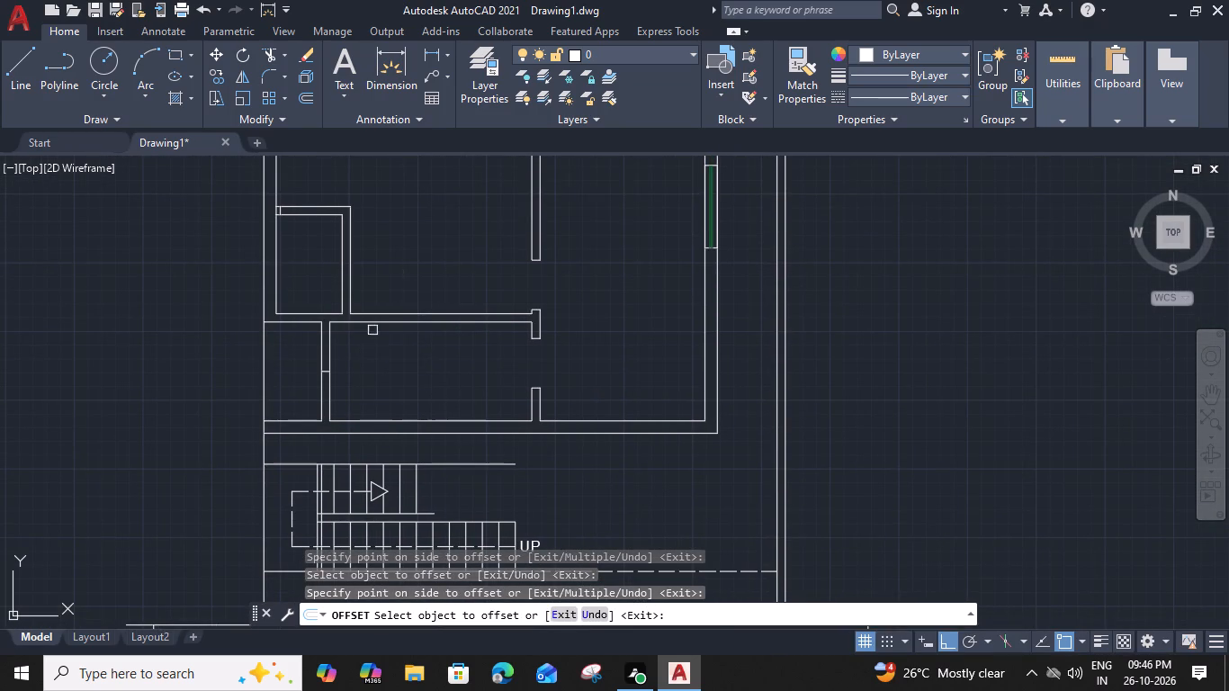
pyautogui.press('Escape')
# Offset the midpoint cross line of the southernmost small partition wall 1'3" to the north and 1'3" to the south.
pyautogui.scroll(1, 303, 398)
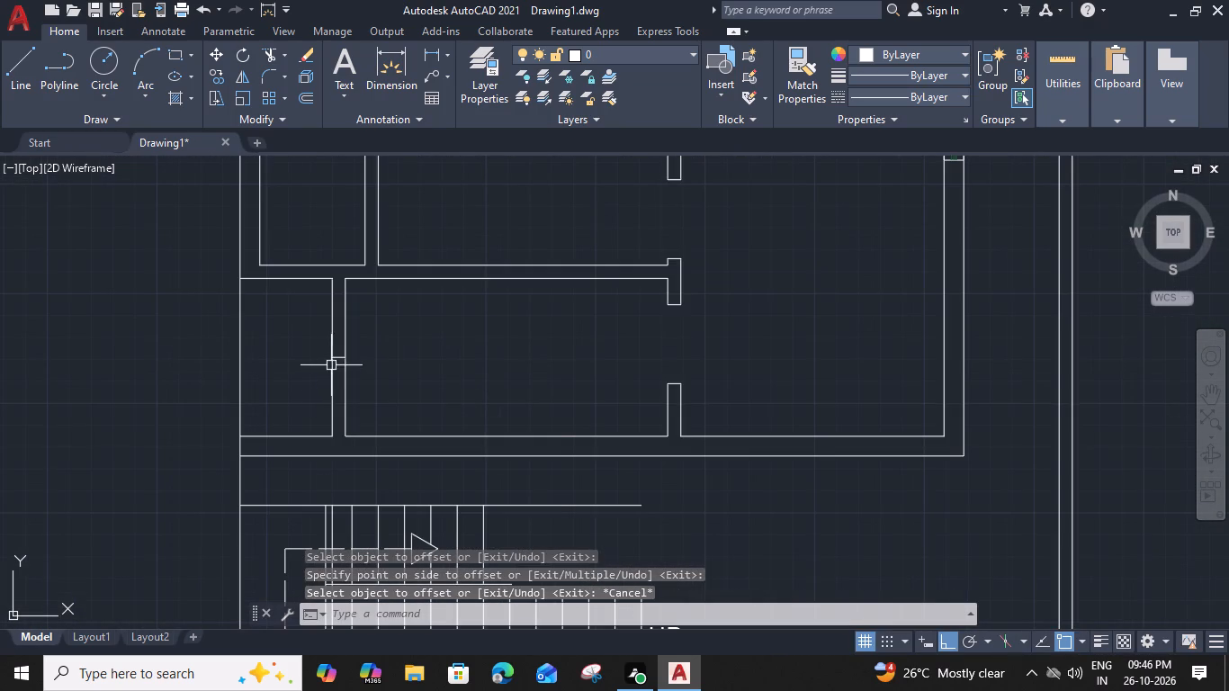
pyautogui.click(336, 356)
pyautogui.write("O 1'3")
pyautogui.hotkey('shift', '"')
pyautogui.press('Return')
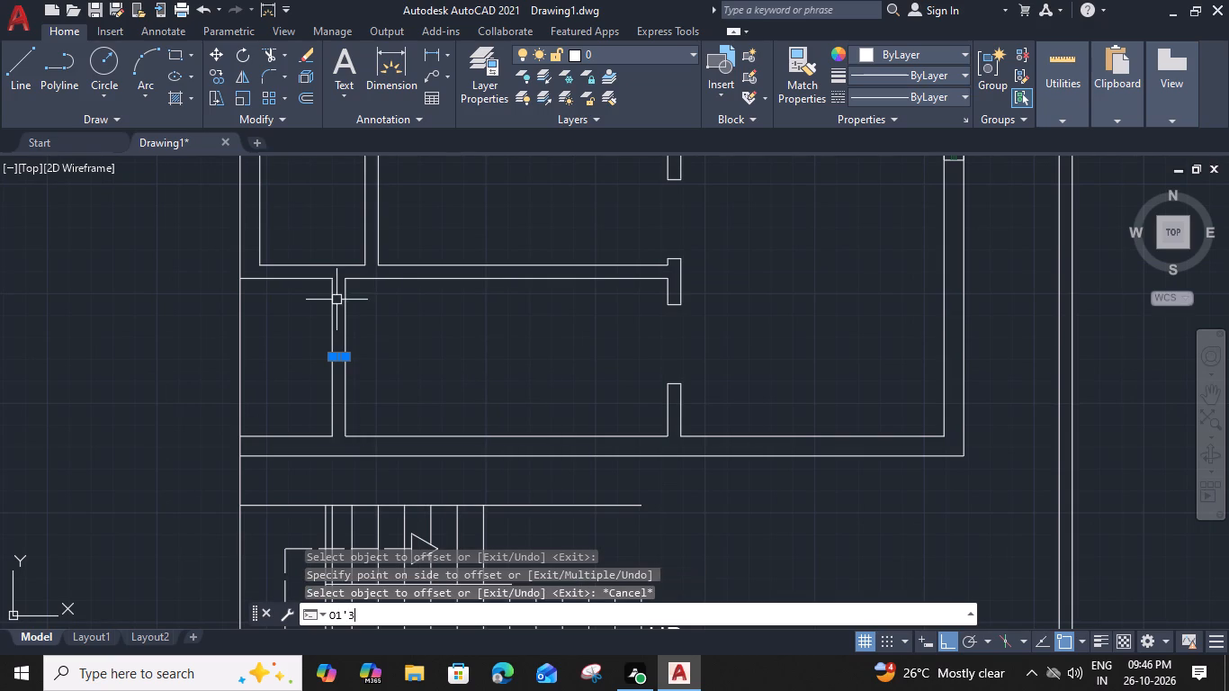
pyautogui.write('O')
pyautogui.press('space')
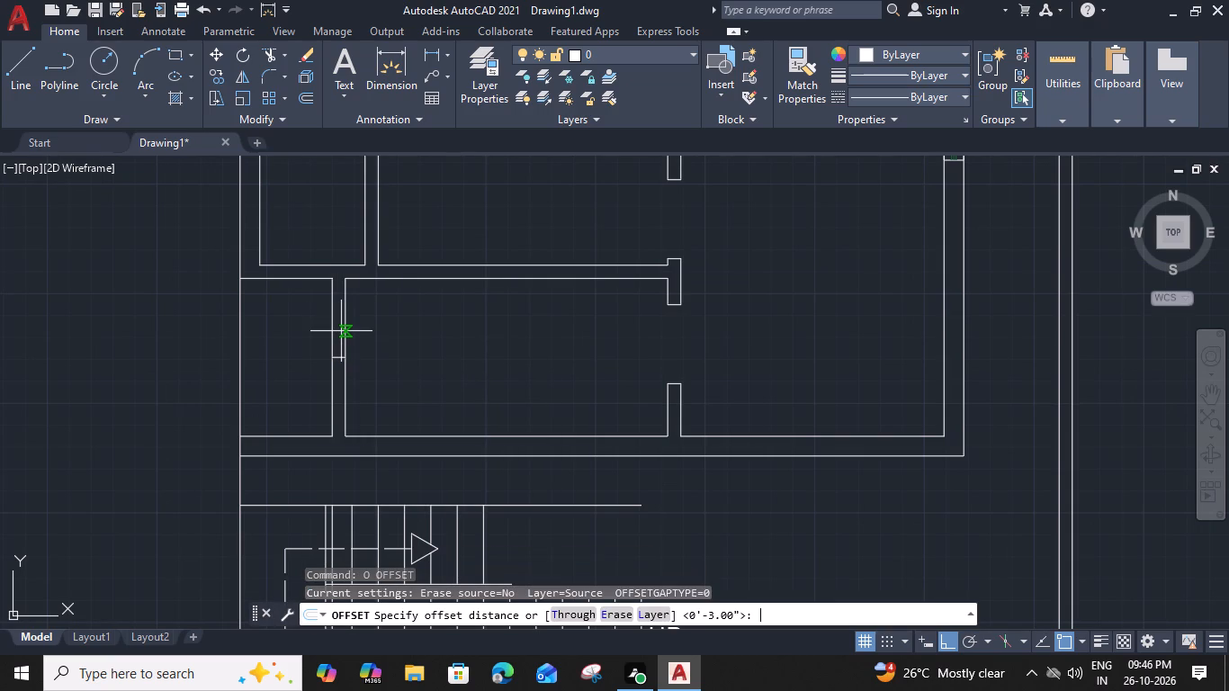
pyautogui.write("1'")
pyautogui.write('3"')
pyautogui.press('Return')
pyautogui.scroll(2, 338, 308)
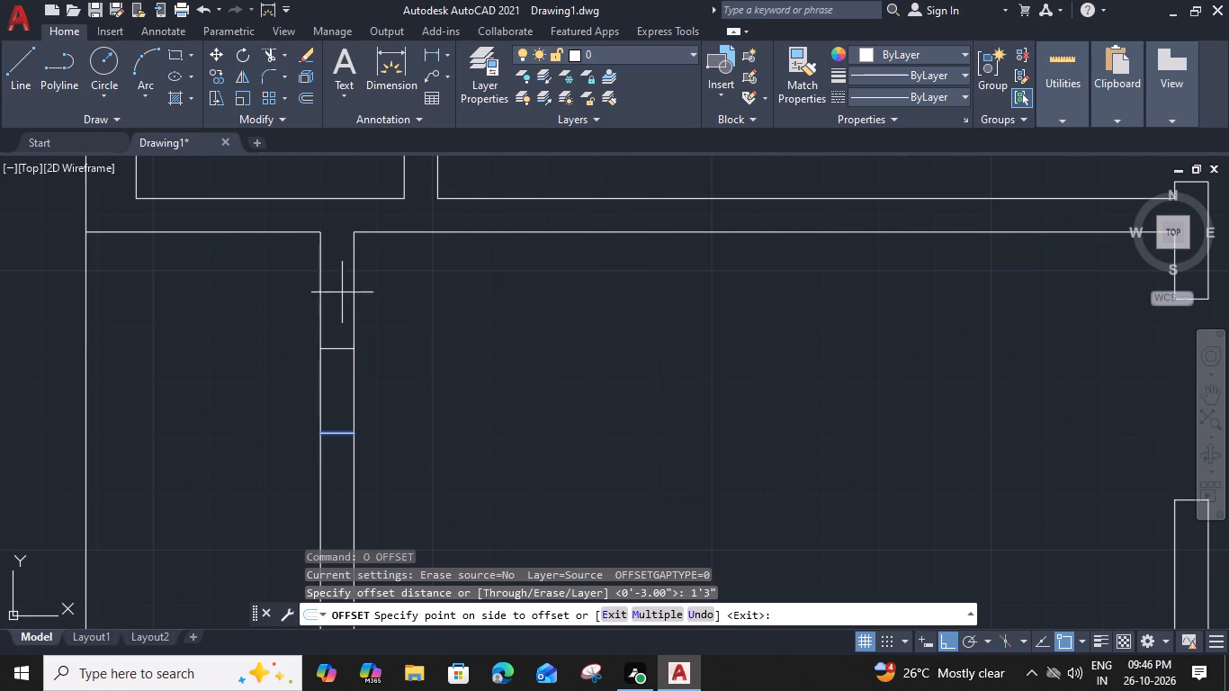
pyautogui.click(342, 290)
pyautogui.click(338, 429)
pyautogui.click(338, 481)
# Offset the midpoint cross line of the middle small partition wall 1'3" to the north and to the south.
pyautogui.scroll(-2, 338, 481)
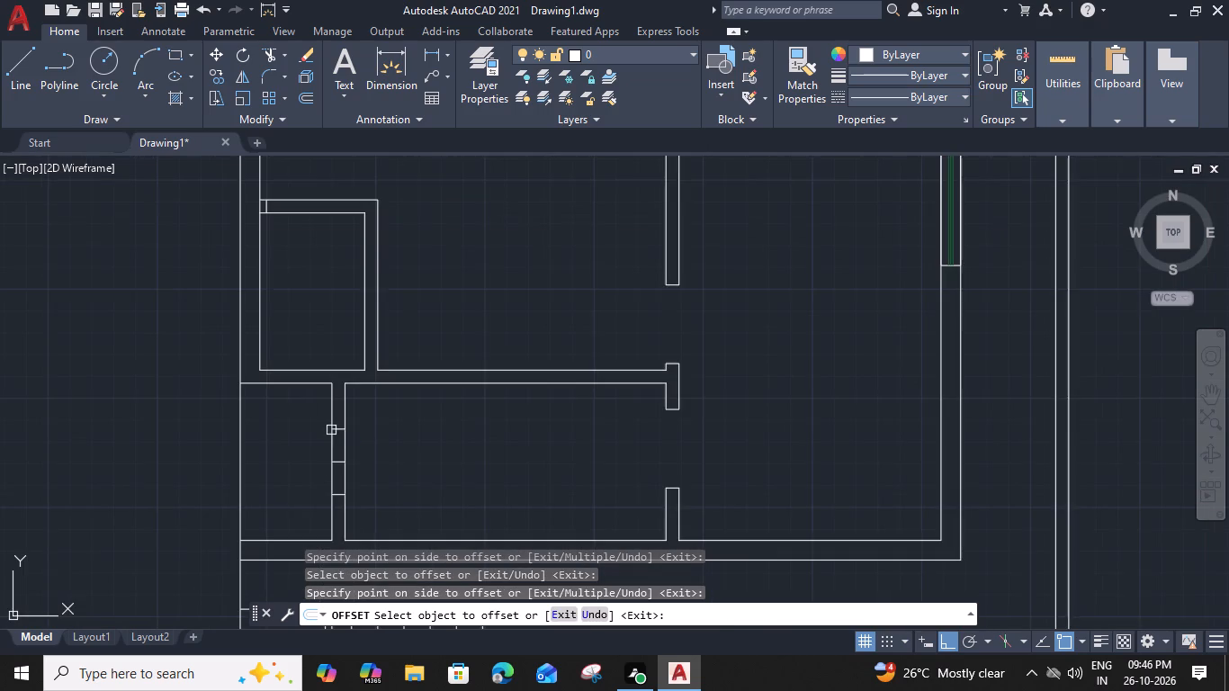
pyautogui.moveTo(306, 250); pyautogui.dragTo(301, 514, button='middle')
pyautogui.scroll(1, 329, 255)
pyautogui.click(336, 296)
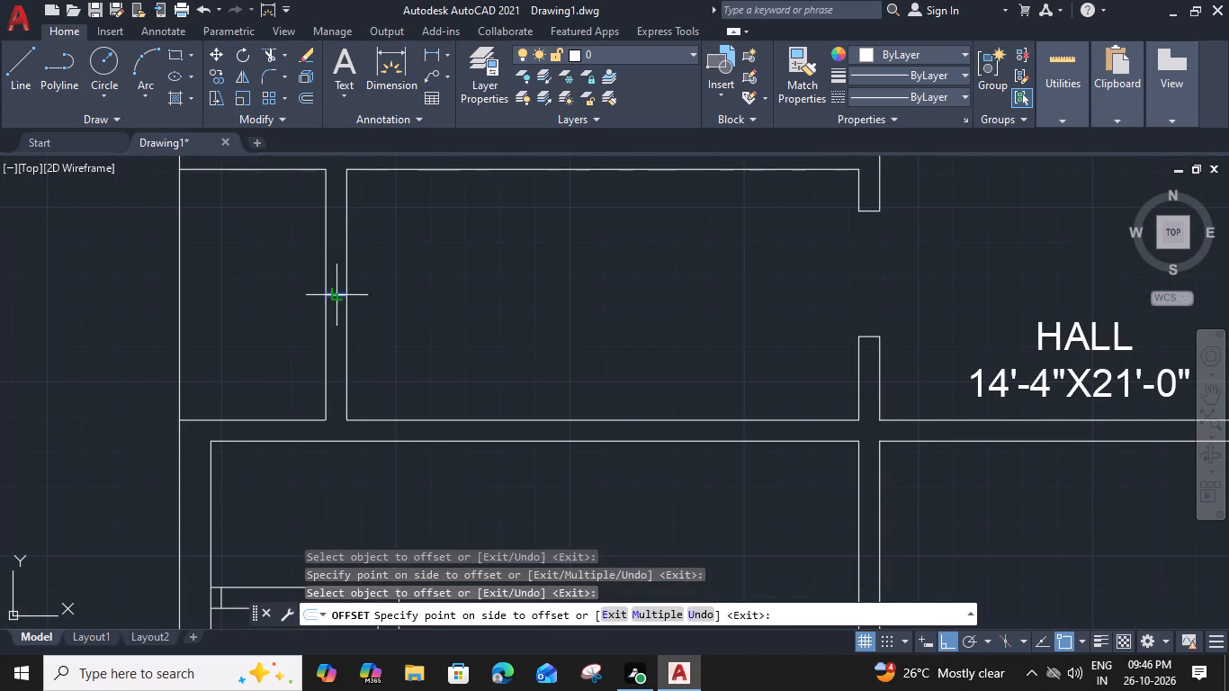
pyautogui.click(335, 229)
pyautogui.click(338, 286)
pyautogui.click(337, 293)
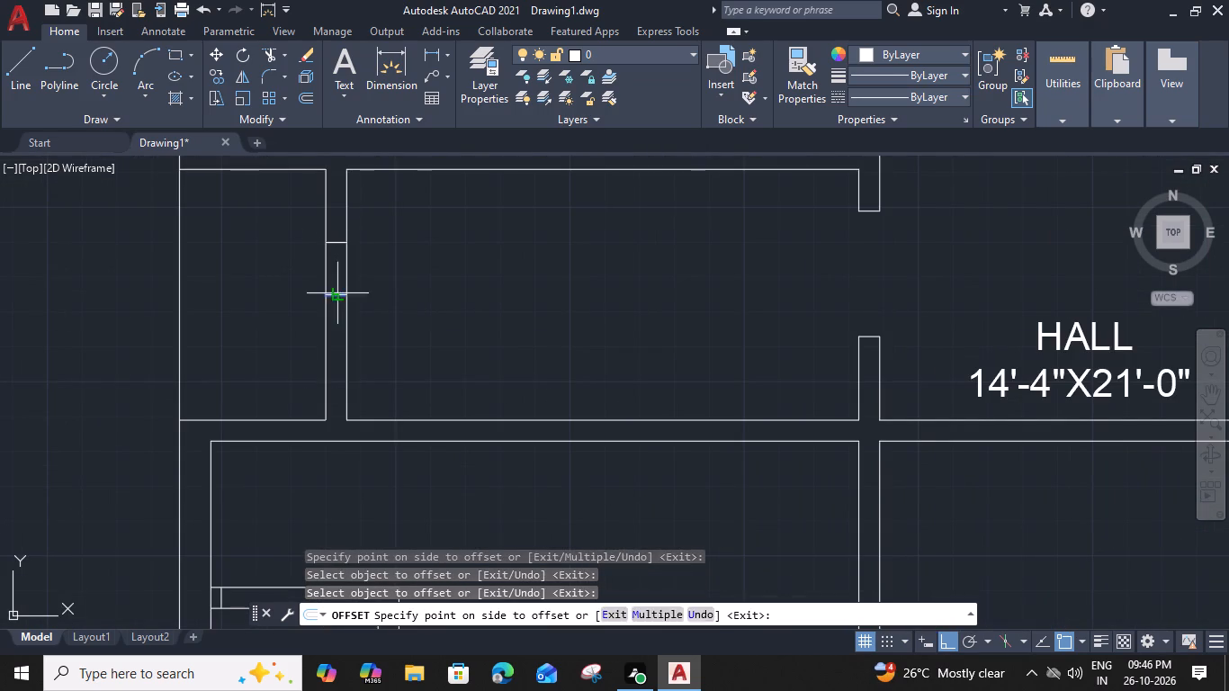
pyautogui.click(331, 362)
# Draw a short line across the northernmost small partition wall, from its east face midpoint to its west face.
pyautogui.scroll(-4, 331, 335)
pyautogui.moveTo(322, 186); pyautogui.dragTo(311, 348, button='middle')
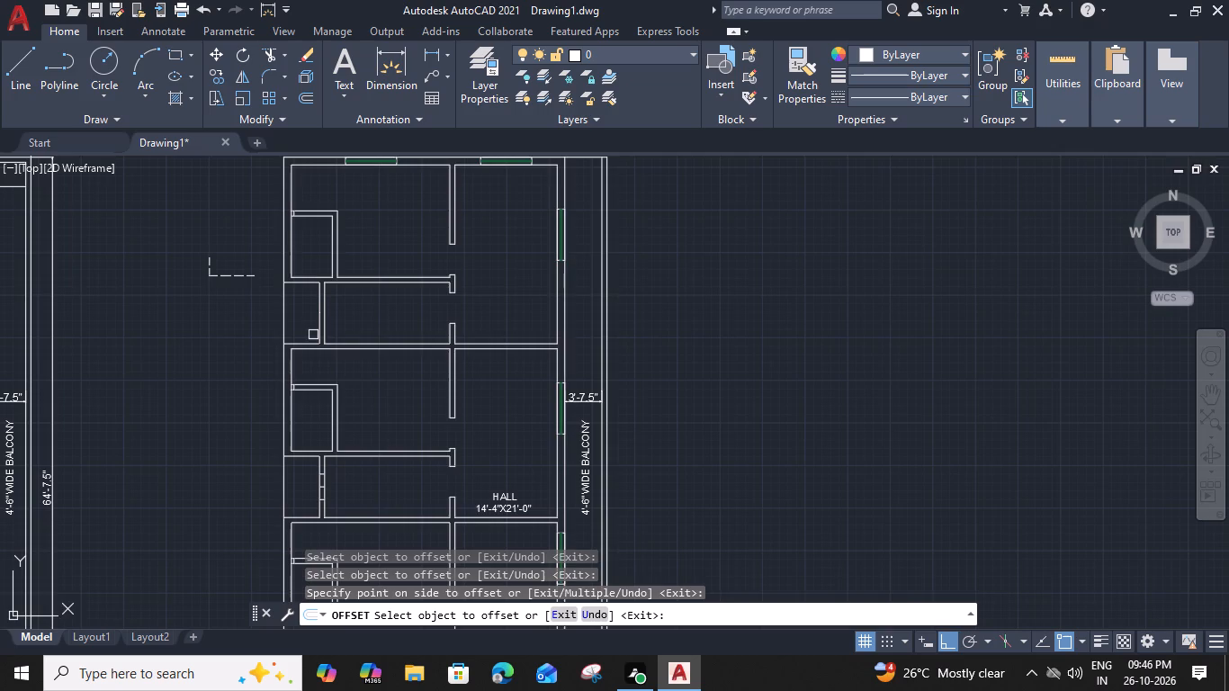
pyautogui.scroll(2, 327, 281)
pyautogui.scroll(-2, 323, 300)
pyautogui.press('Escape')
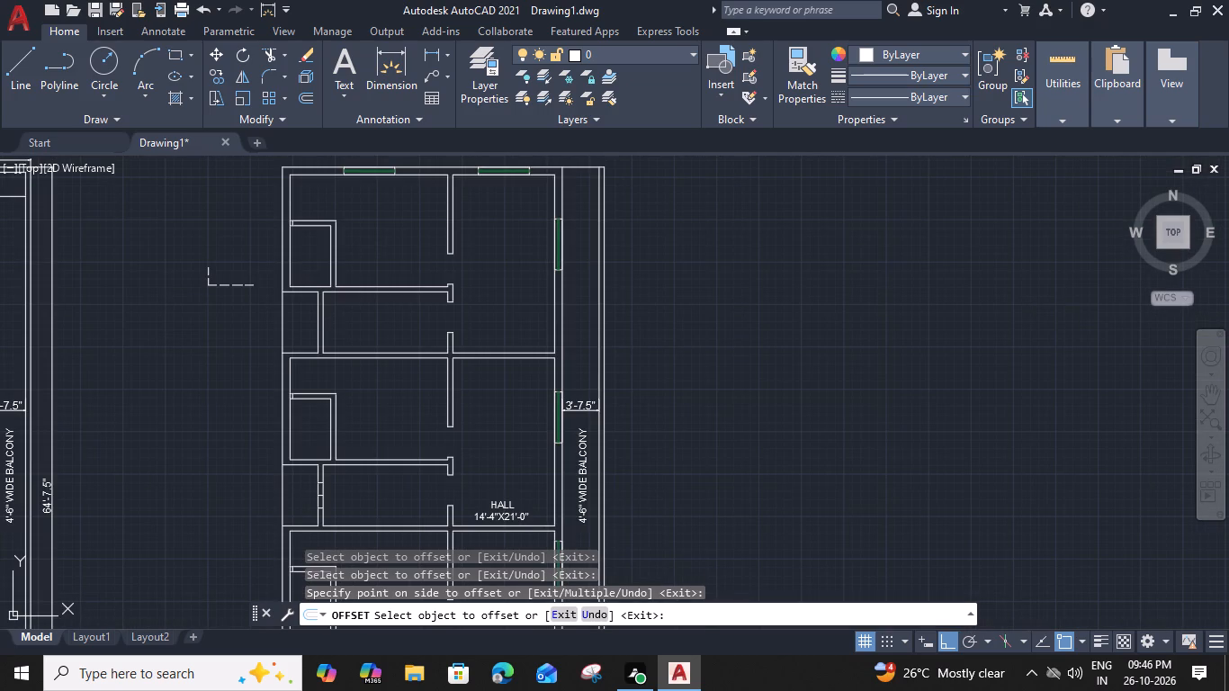
pyautogui.scroll(3, 327, 319)
pyautogui.write('L')
pyautogui.press('space')
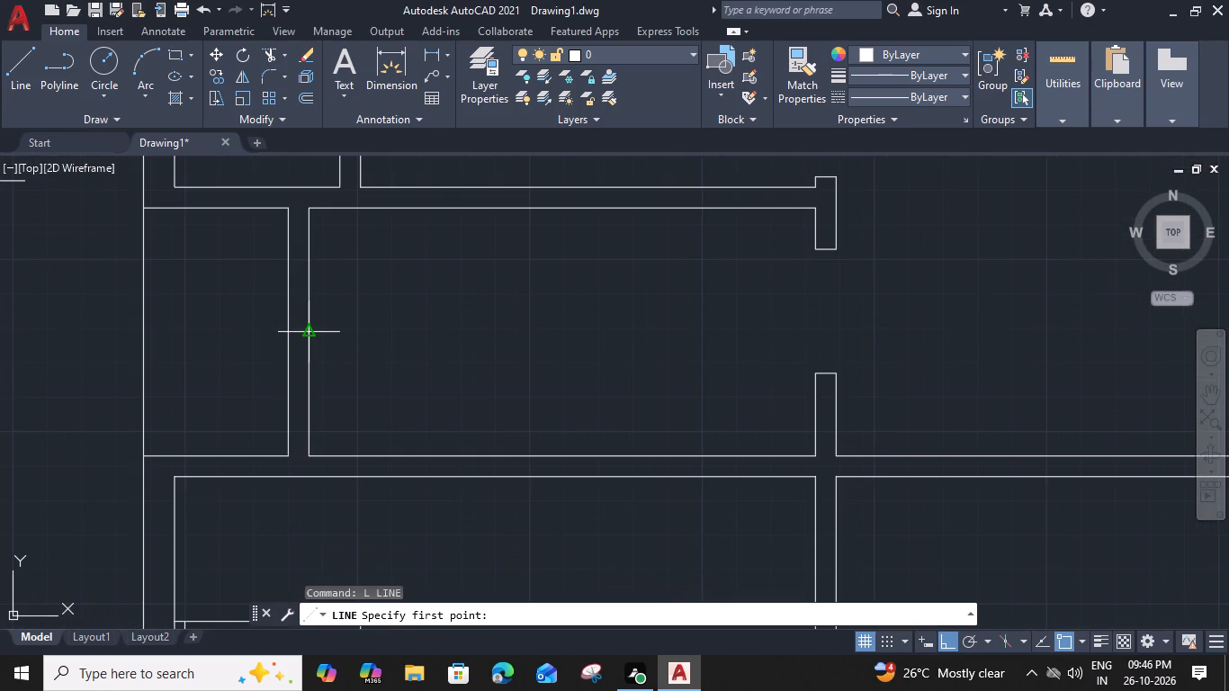
pyautogui.click(307, 333)
pyautogui.click(291, 333)
pyautogui.press('space')
# Offset the midpoint cross line of the northernmost small partition wall 1'3" to the north and to the south.
pyautogui.click(300, 333)
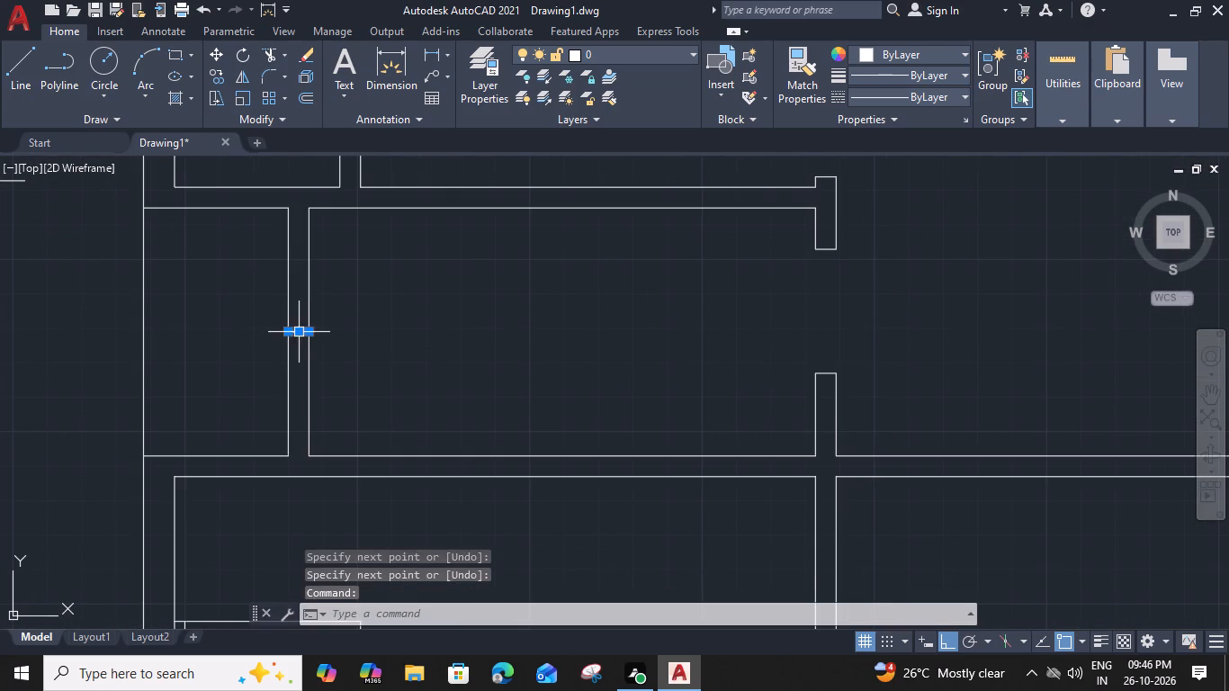
pyautogui.write('O 1')
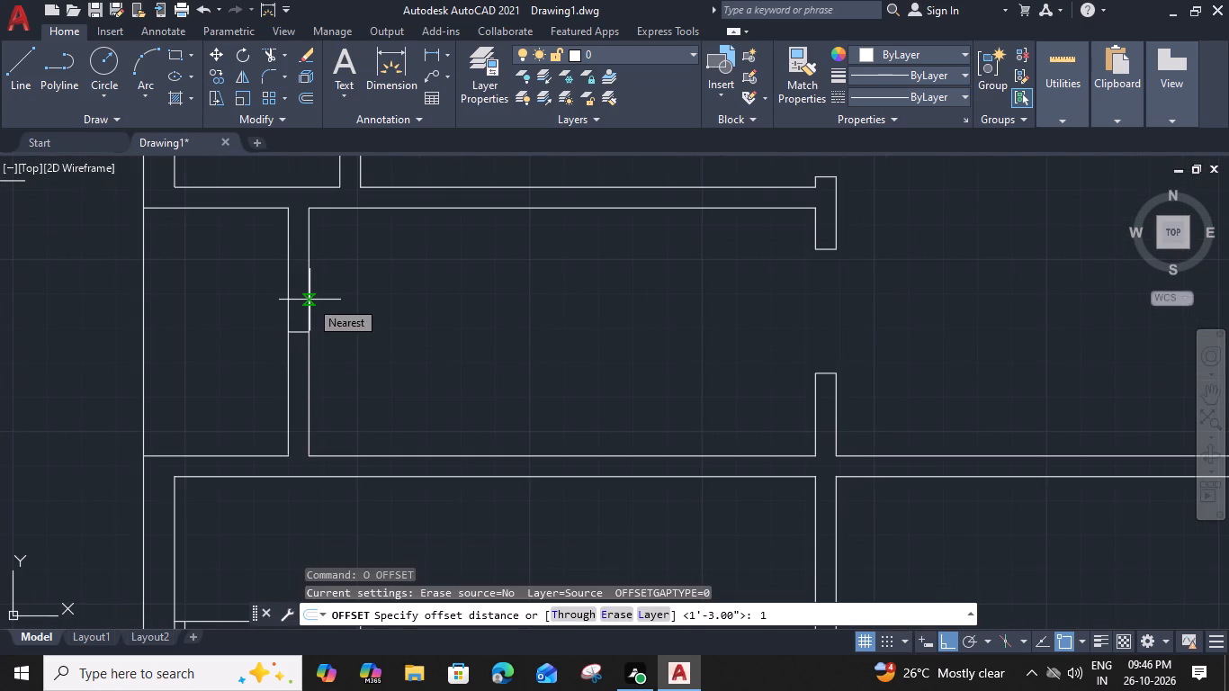
pyautogui.press("'")
pyautogui.press('3')
pyautogui.hotkey('shift', '"')
pyautogui.press('Return')
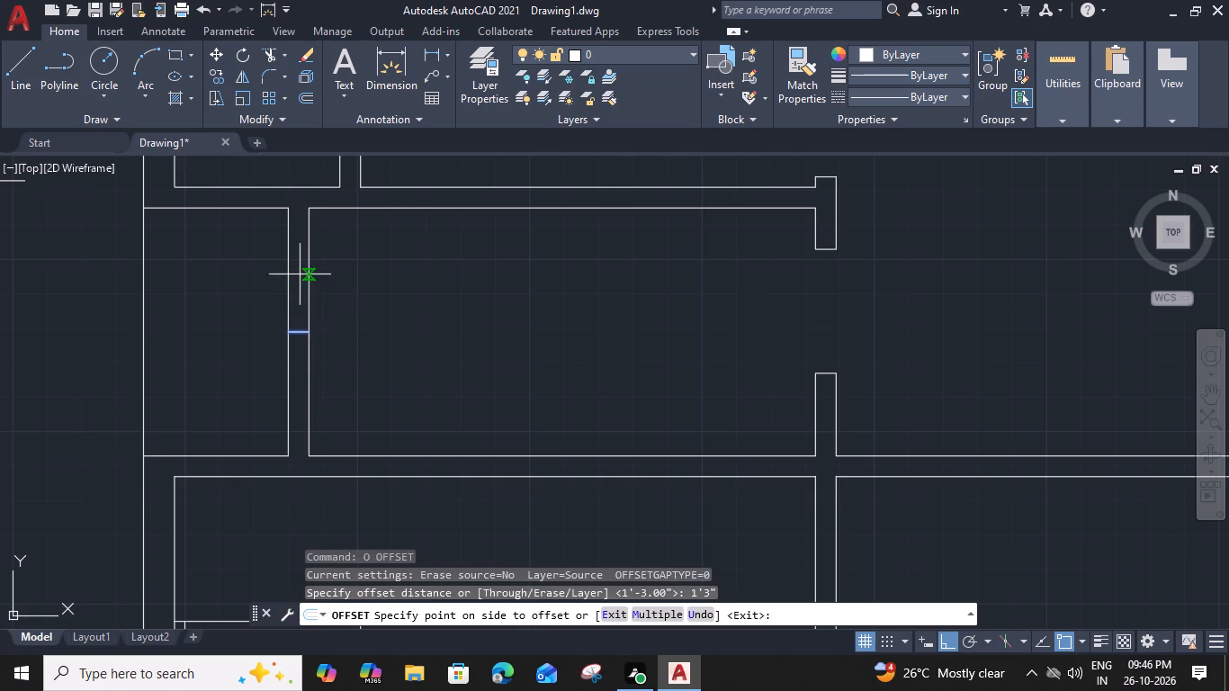
pyautogui.click(300, 273)
pyautogui.click(298, 334)
pyautogui.click(299, 412)
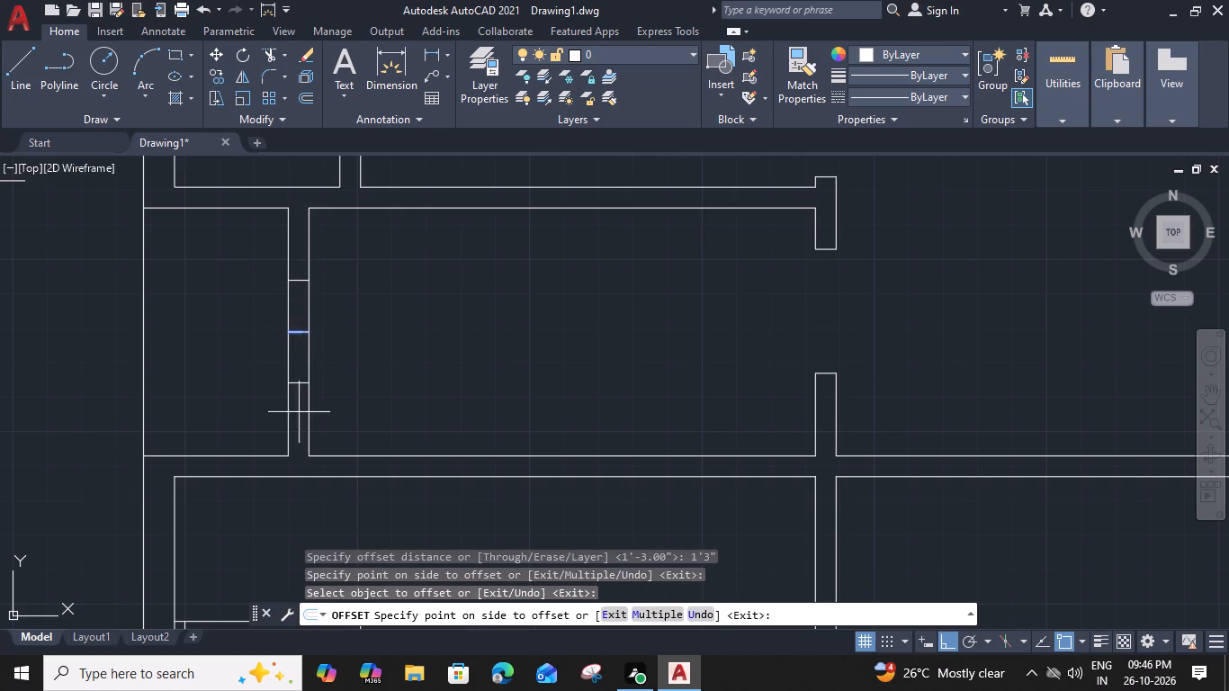
pyautogui.press('Escape')
pyautogui.scroll(-2, 299, 382)
pyautogui.moveTo(282, 264); pyautogui.dragTo(281, 423, button='middle')
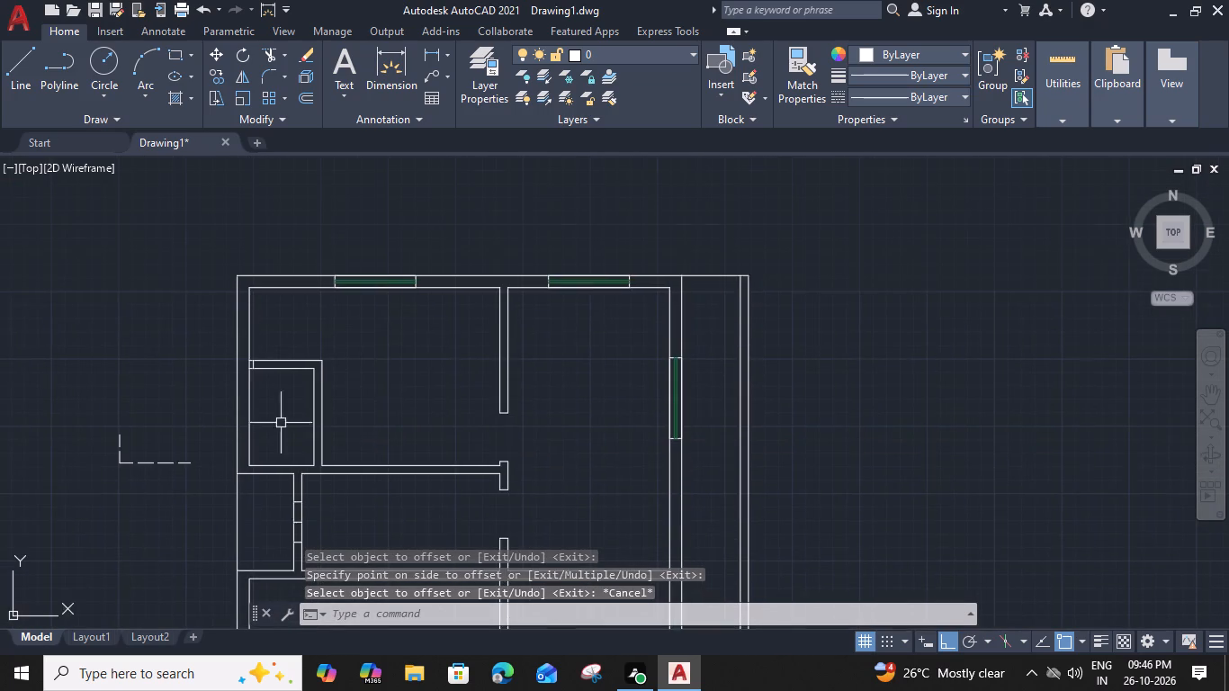
# Offset the short cross line at the west end of the northernmost small room's north wall 2'6" to the east.
pyautogui.scroll(3, 244, 354)
pyautogui.click(282, 390)
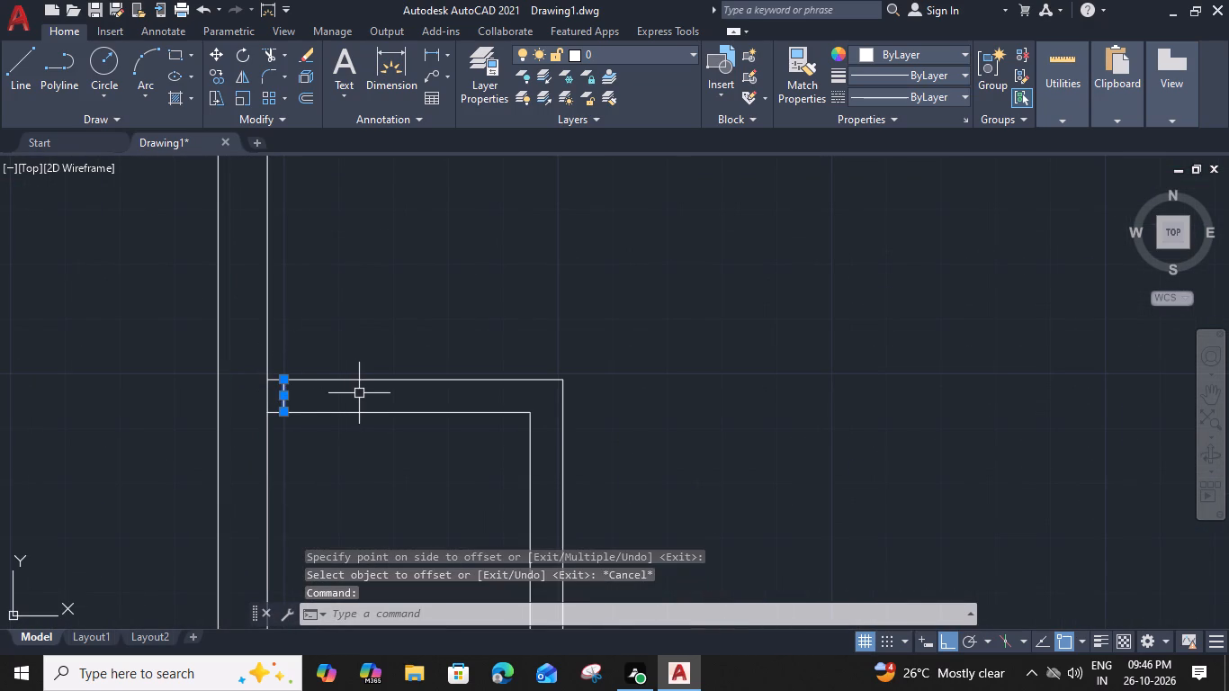
pyautogui.write('O 2\'6"')
pyautogui.press('Return')
pyautogui.click(373, 391)
# Offset the short cross line in the middle small room's north wall 2'6" to the east.
pyautogui.scroll(-2, 388, 438)
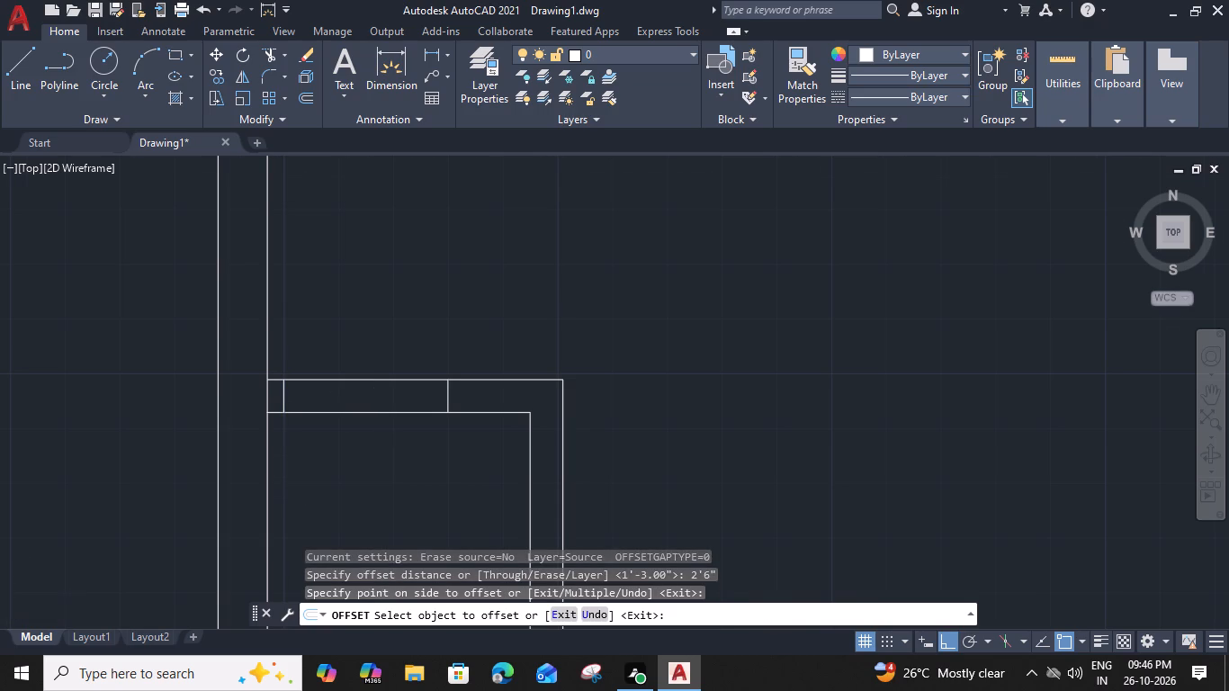
pyautogui.moveTo(390, 438); pyautogui.dragTo(392, 180, button='middle')
pyautogui.moveTo(399, 411); pyautogui.dragTo(380, 216, button='middle')
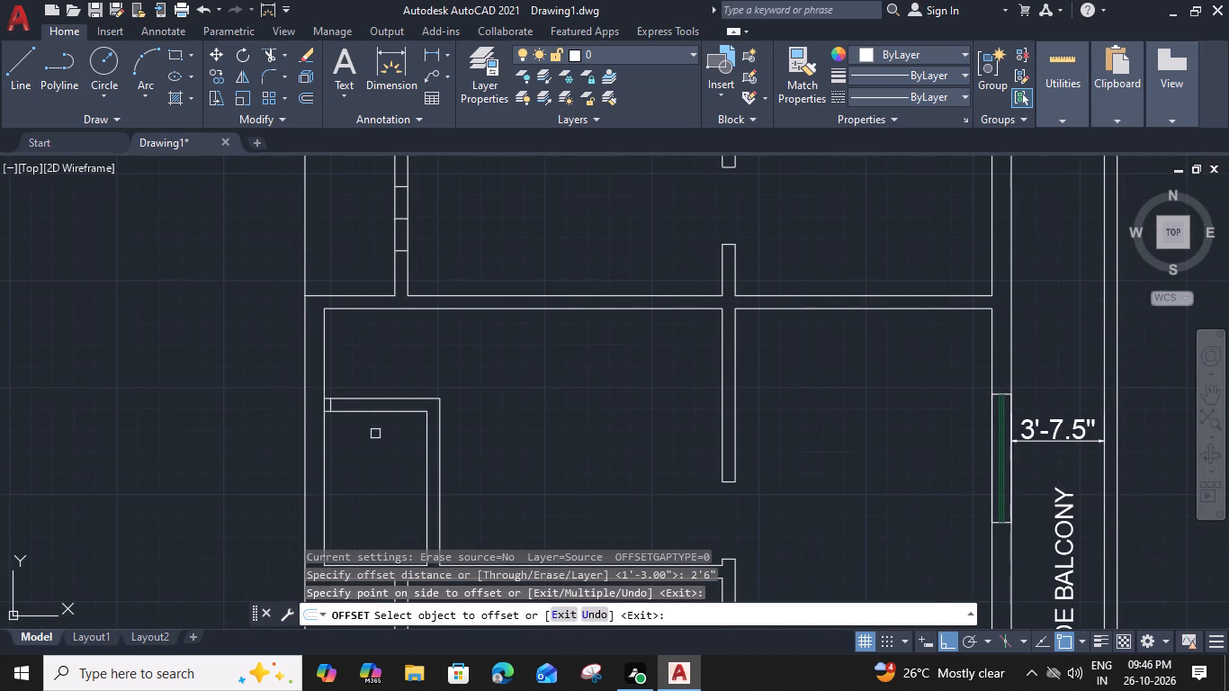
pyautogui.scroll(2, 339, 401)
pyautogui.click(314, 413)
pyautogui.click(426, 415)
# Offset the short cross line in the southernmost small room's north wall 2'6" to the east.
pyautogui.scroll(-3, 426, 415)
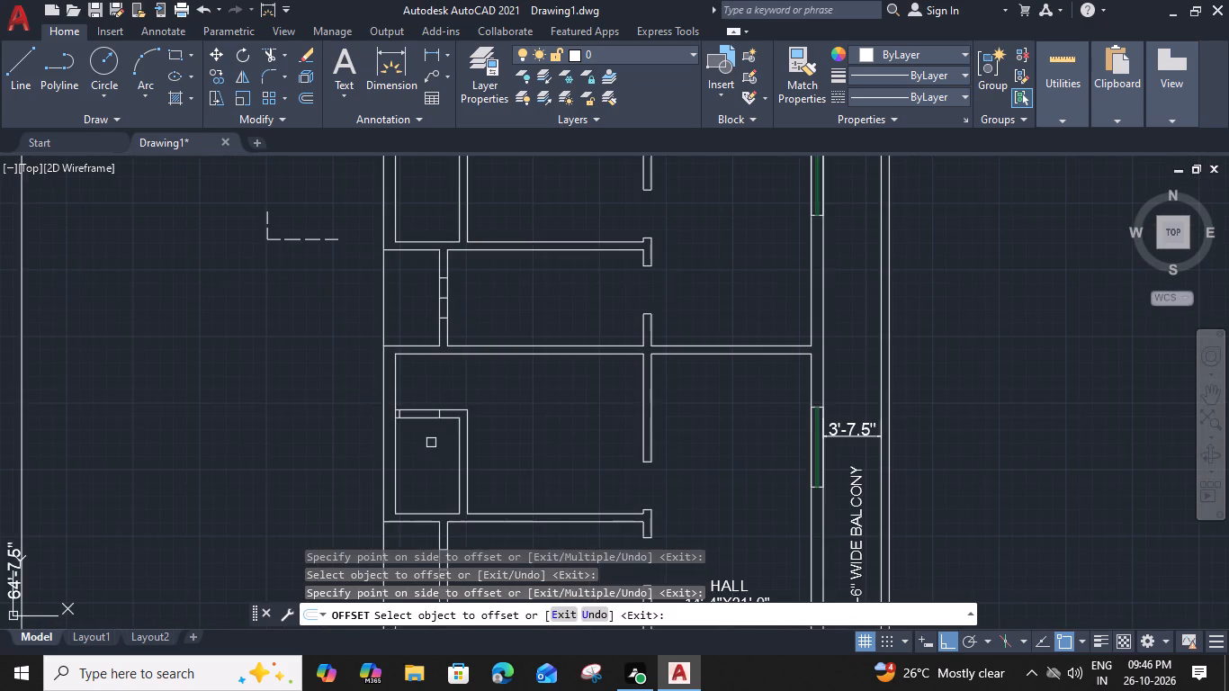
pyautogui.moveTo(431, 443); pyautogui.dragTo(353, 205, button='middle')
pyautogui.scroll(2, 327, 461)
pyautogui.click(312, 430)
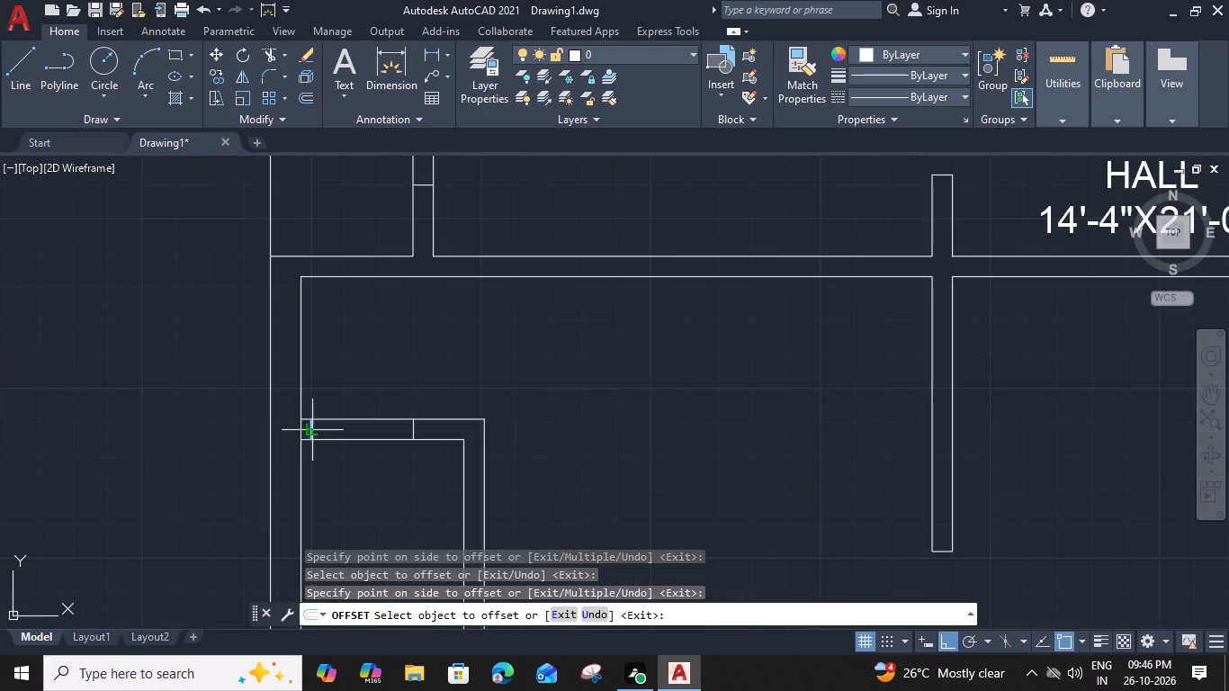
pyautogui.click(388, 434)
pyautogui.scroll(-3, 389, 434)
pyautogui.moveTo(389, 471); pyautogui.dragTo(358, 241, button='middle')
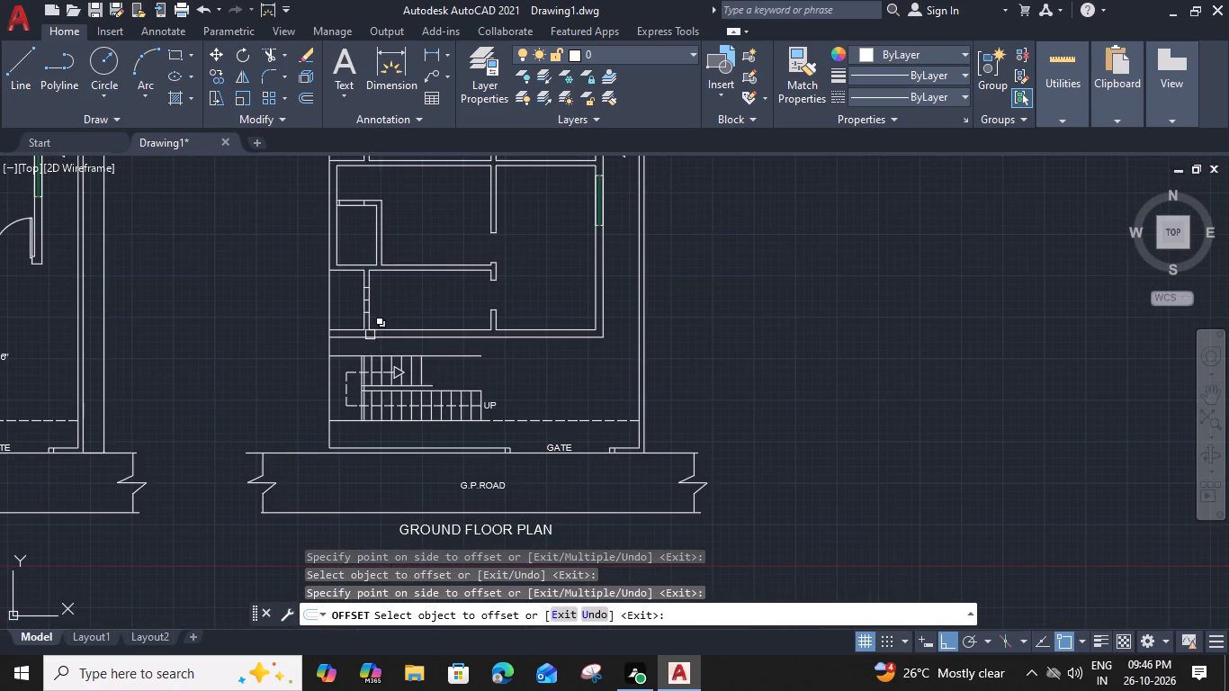
pyautogui.press('Escape')
# Trim the southernmost small partition wall's faces and midpoint cross line between its jamb lines to open the doorway.
pyautogui.moveTo(380, 274); pyautogui.dragTo(341, 329, button='middle')
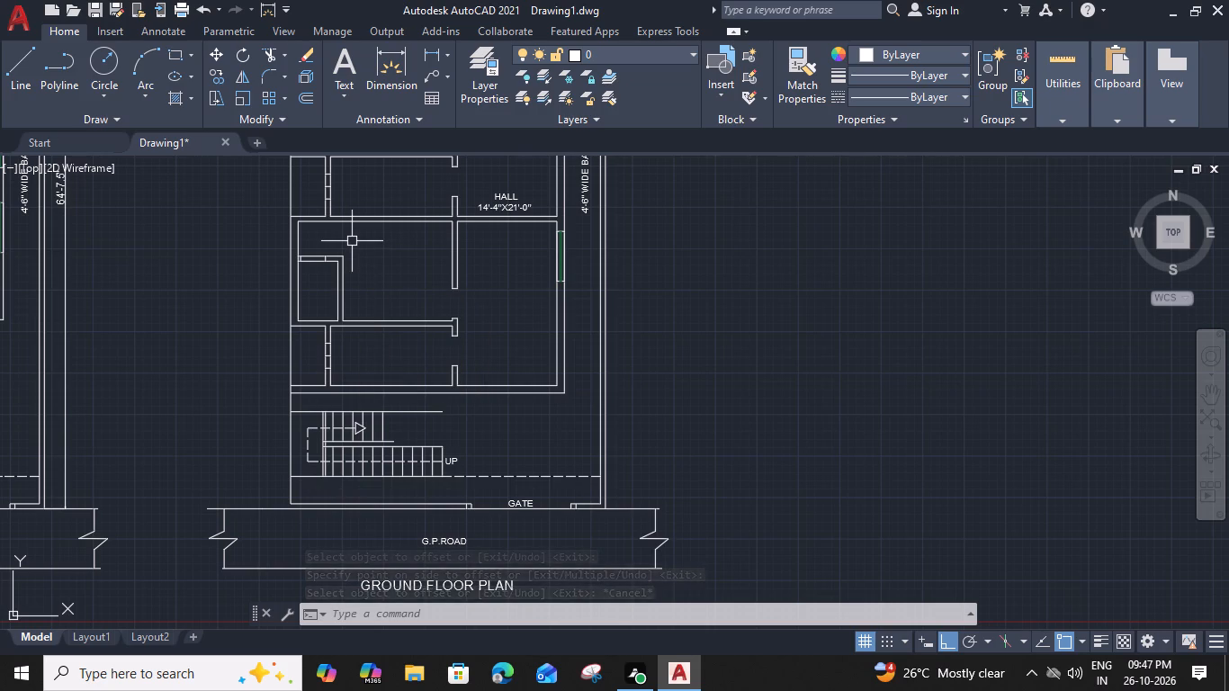
pyautogui.moveTo(351, 298); pyautogui.dragTo(381, 323, button='middle')
pyautogui.write('TR')
pyautogui.press('space')
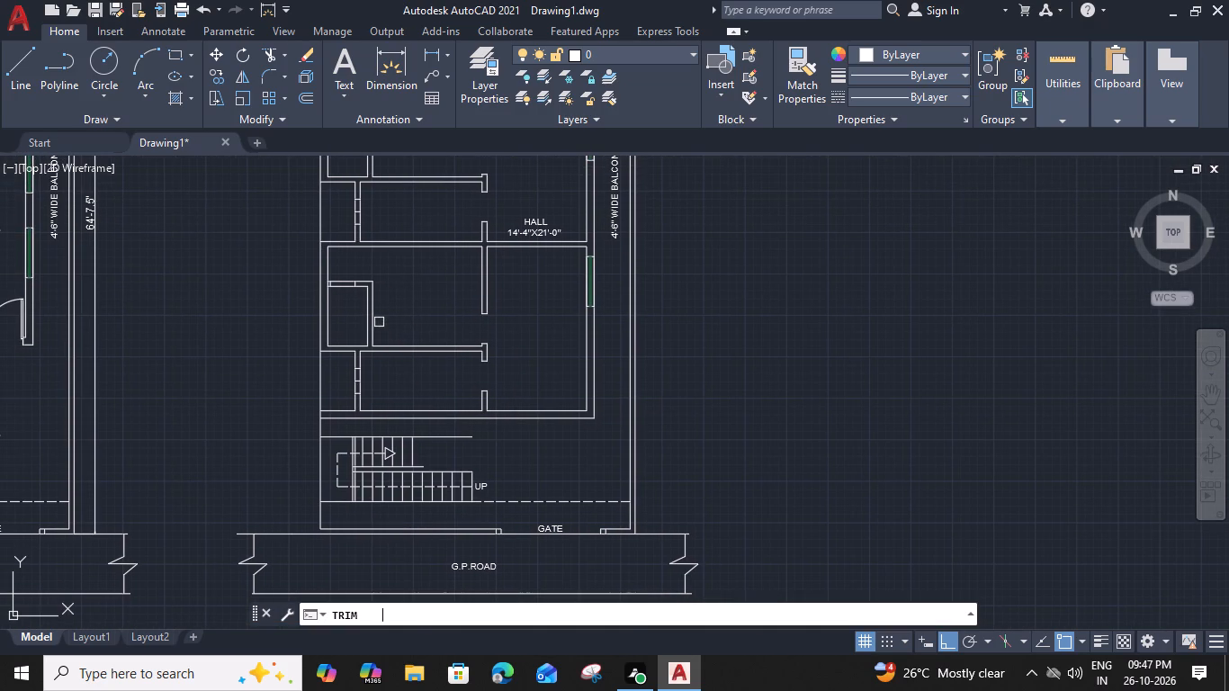
pyautogui.scroll(2, 347, 388)
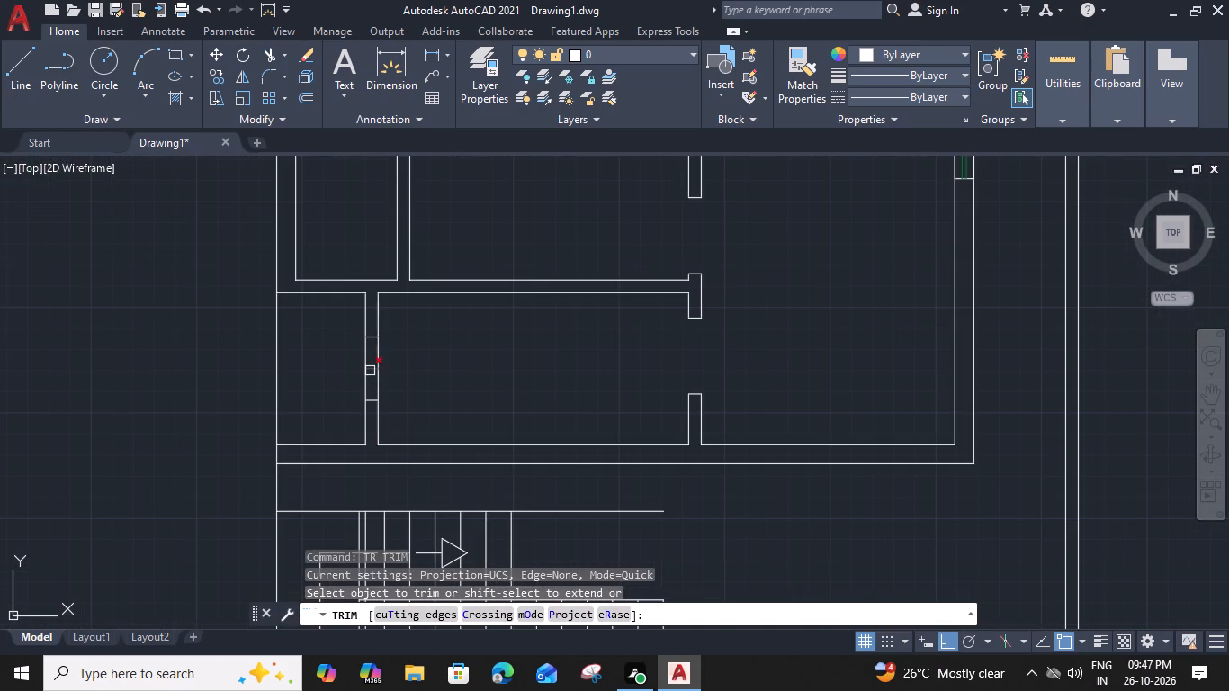
pyautogui.click(370, 370)
pyautogui.click(355, 372)
pyautogui.click(388, 372)
# Trim the southernmost small room's north wall between its jamb lines and remove the west wall line behind the short stub.
pyautogui.moveTo(389, 332); pyautogui.dragTo(389, 416, button='middle')
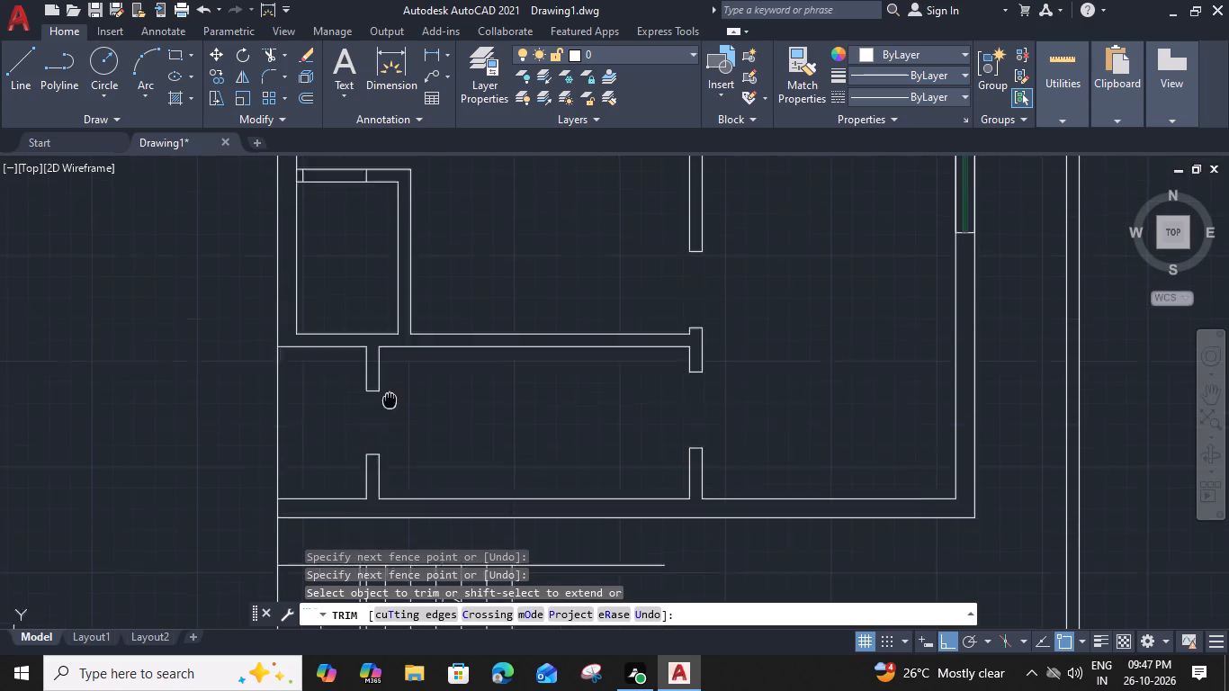
pyautogui.moveTo(389, 416); pyautogui.dragTo(379, 518, button='middle')
pyautogui.click(342, 284)
pyautogui.click(324, 353)
pyautogui.scroll(2, 265, 292)
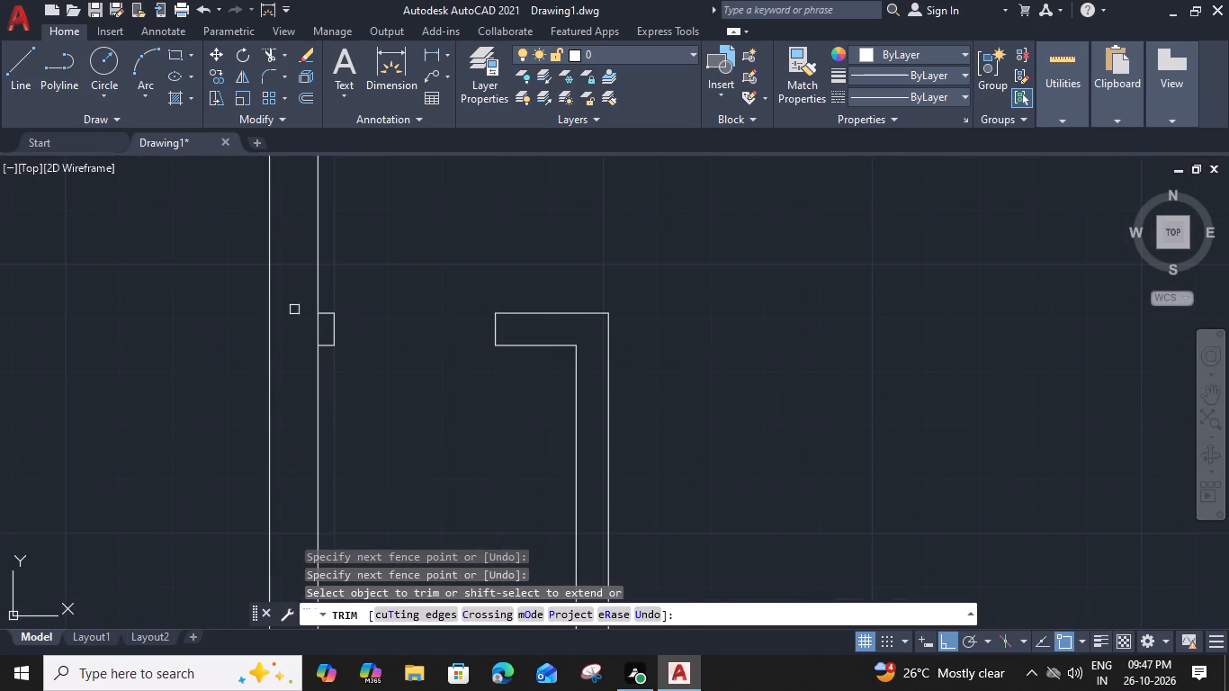
pyautogui.click(316, 327)
# Trim the middle small partition wall's faces and midpoint cross line between its jamb lines to open the doorway.
pyautogui.scroll(-3, 317, 326)
pyautogui.moveTo(333, 218); pyautogui.dragTo(317, 323, button='middle')
pyautogui.scroll(2, 343, 305)
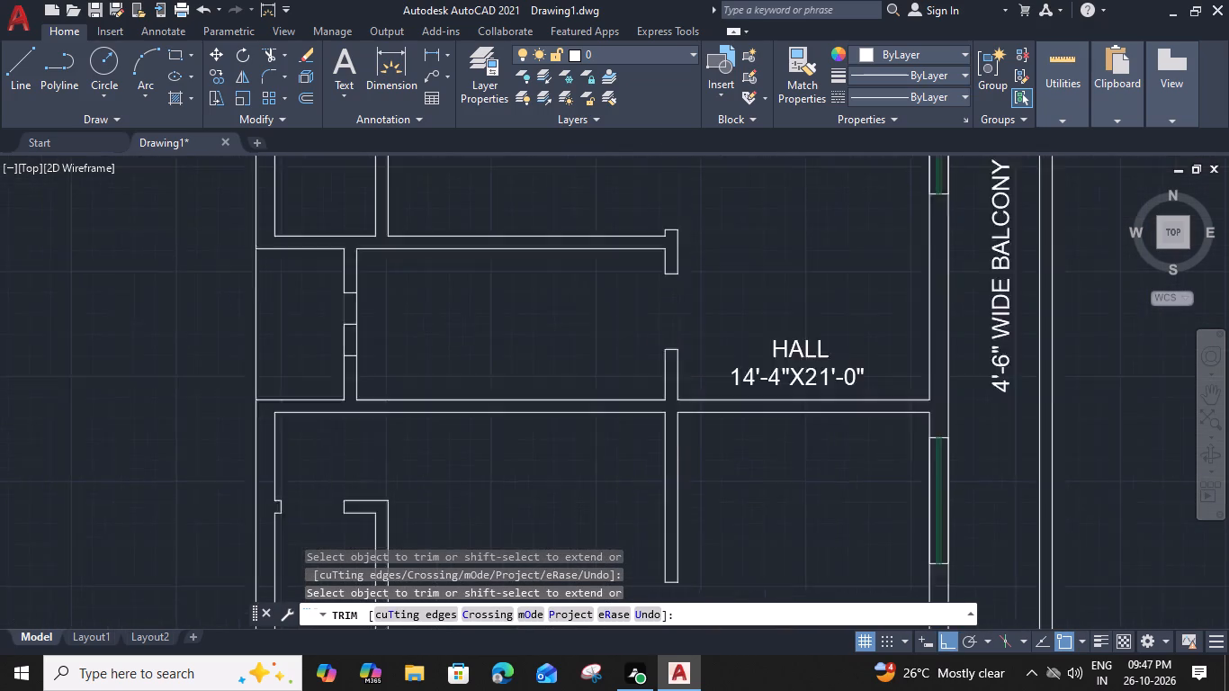
pyautogui.scroll(1, 343, 305)
pyautogui.click(358, 349)
pyautogui.moveTo(301, 351); pyautogui.dragTo(313, 351)
pyautogui.click(417, 353)
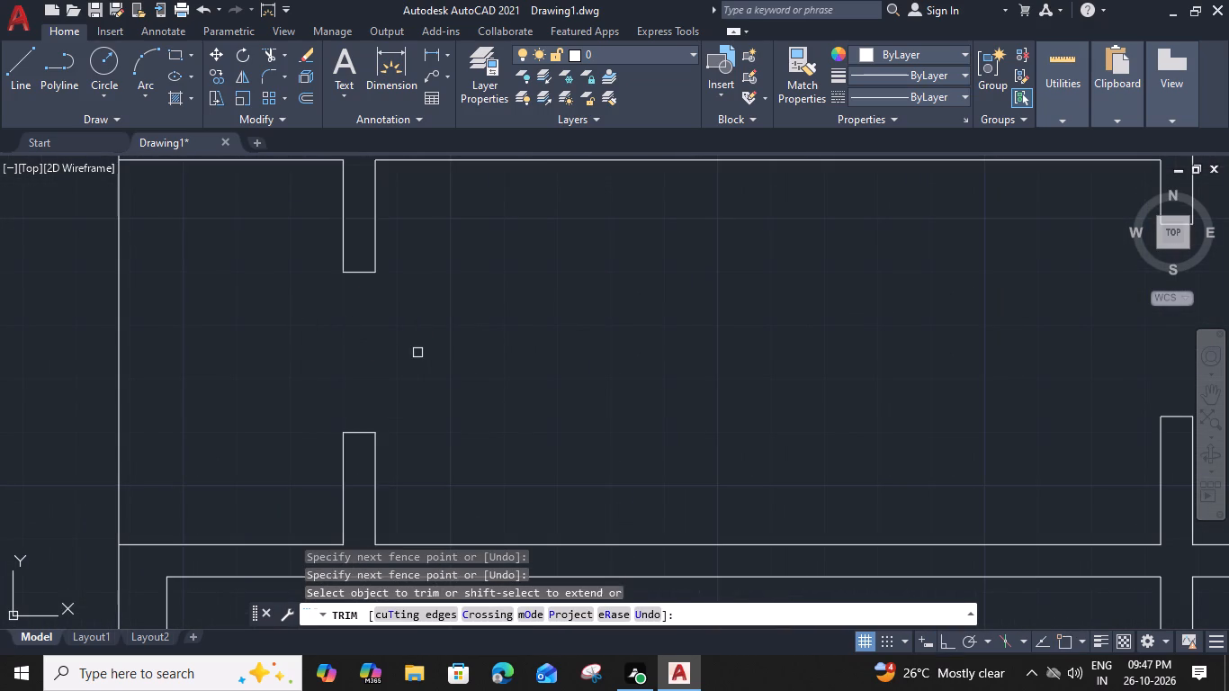
# Trim the middle small room's north wall between its jamb lines and remove the west wall line behind the short stub.
pyautogui.scroll(-2, 418, 352)
pyautogui.moveTo(383, 208); pyautogui.dragTo(359, 427, button='middle')
pyautogui.click(337, 294)
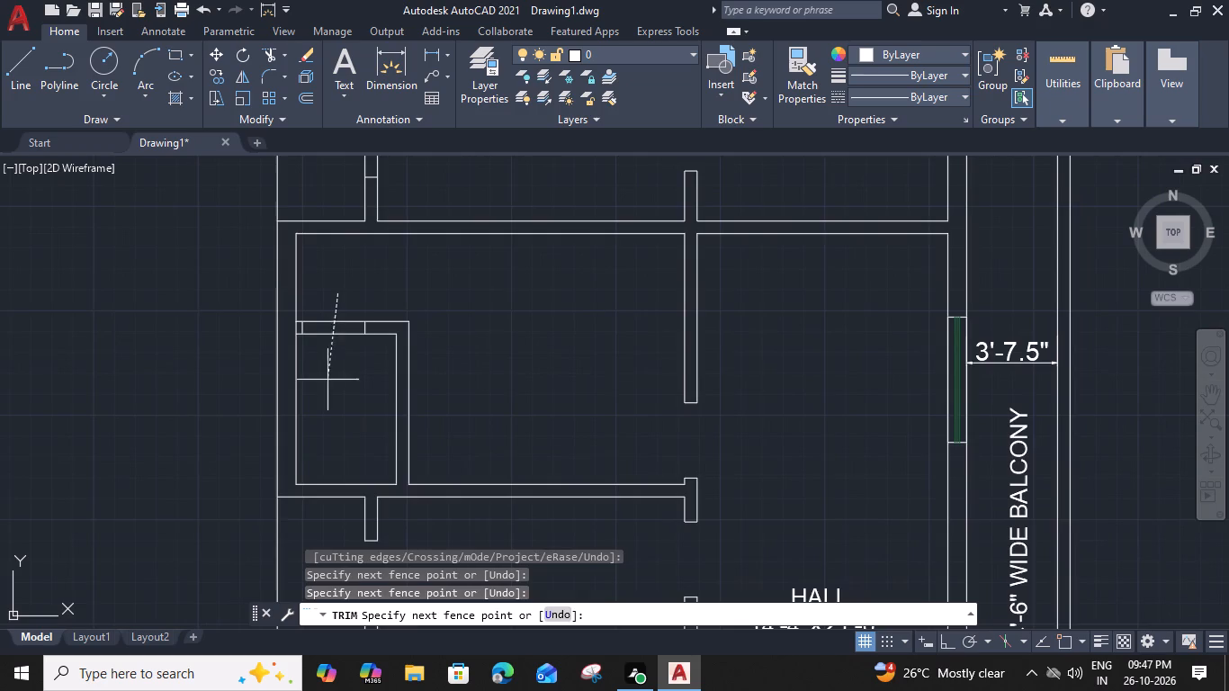
pyautogui.click(327, 381)
pyautogui.scroll(2, 288, 321)
pyautogui.click(307, 332)
# Trim the northernmost small partition wall's faces and midpoint cross line between its jamb lines to open the doorway.
pyautogui.scroll(-3, 308, 332)
pyautogui.moveTo(337, 282); pyautogui.dragTo(332, 390, button='middle')
pyautogui.scroll(2, 352, 304)
pyautogui.click(347, 361)
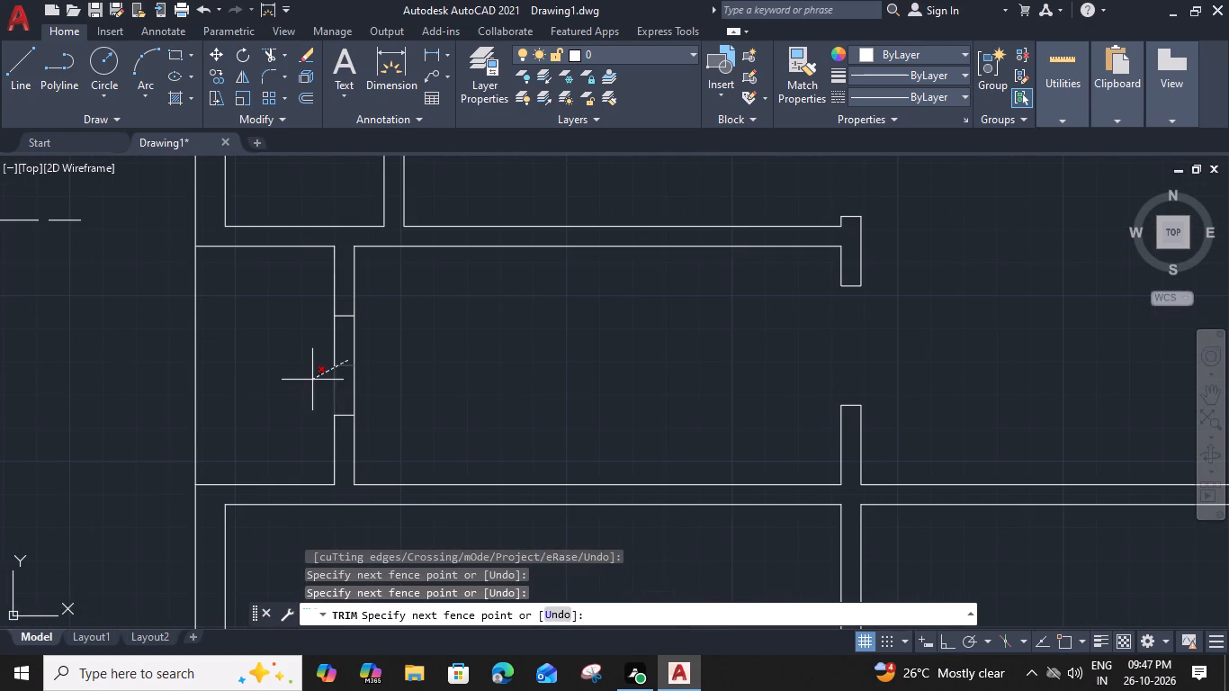
pyautogui.click(345, 388)
pyautogui.moveTo(298, 363); pyautogui.dragTo(309, 363)
pyautogui.click(411, 363)
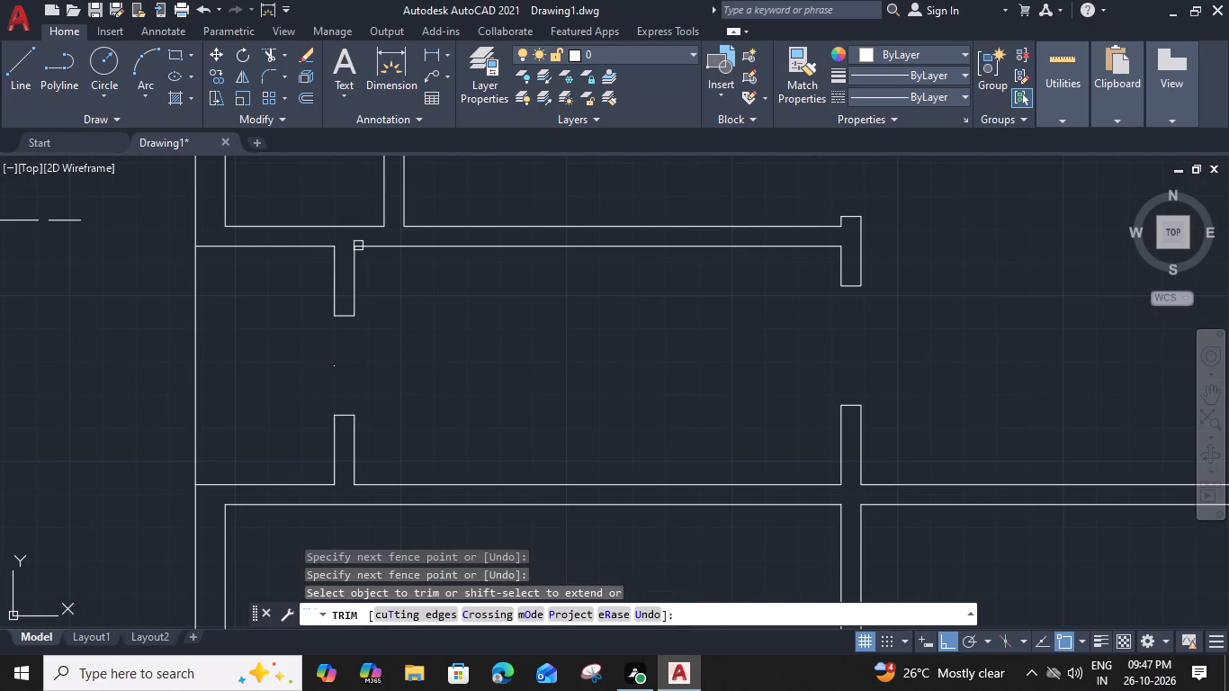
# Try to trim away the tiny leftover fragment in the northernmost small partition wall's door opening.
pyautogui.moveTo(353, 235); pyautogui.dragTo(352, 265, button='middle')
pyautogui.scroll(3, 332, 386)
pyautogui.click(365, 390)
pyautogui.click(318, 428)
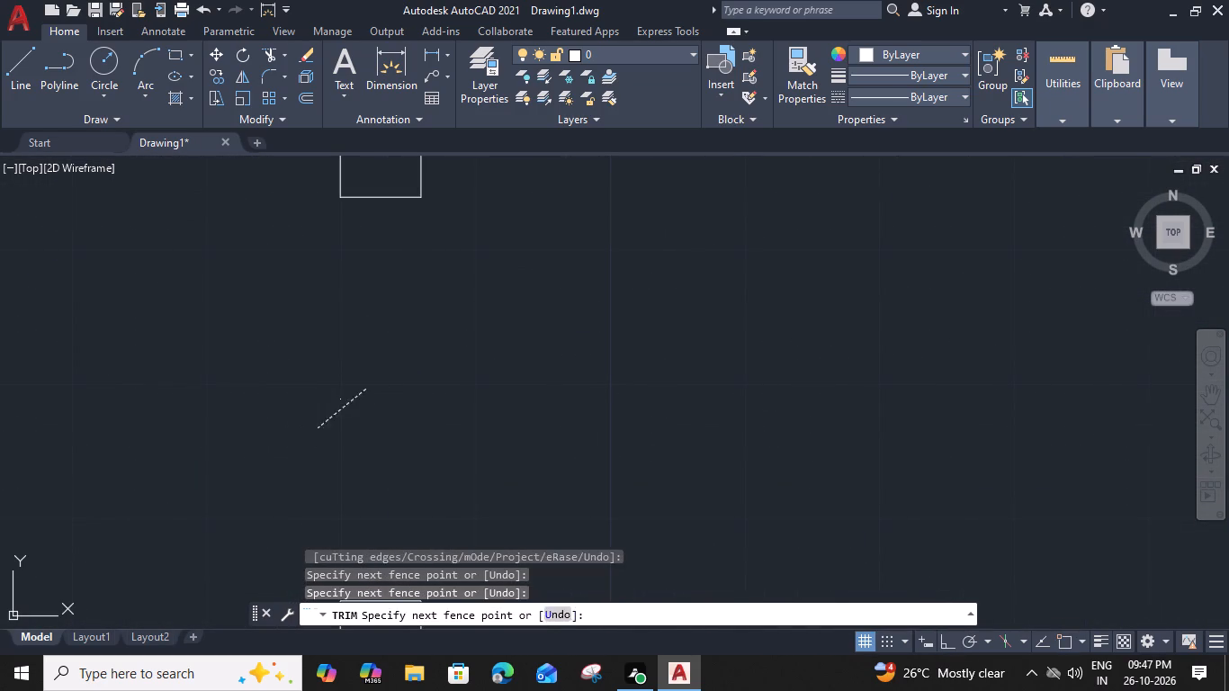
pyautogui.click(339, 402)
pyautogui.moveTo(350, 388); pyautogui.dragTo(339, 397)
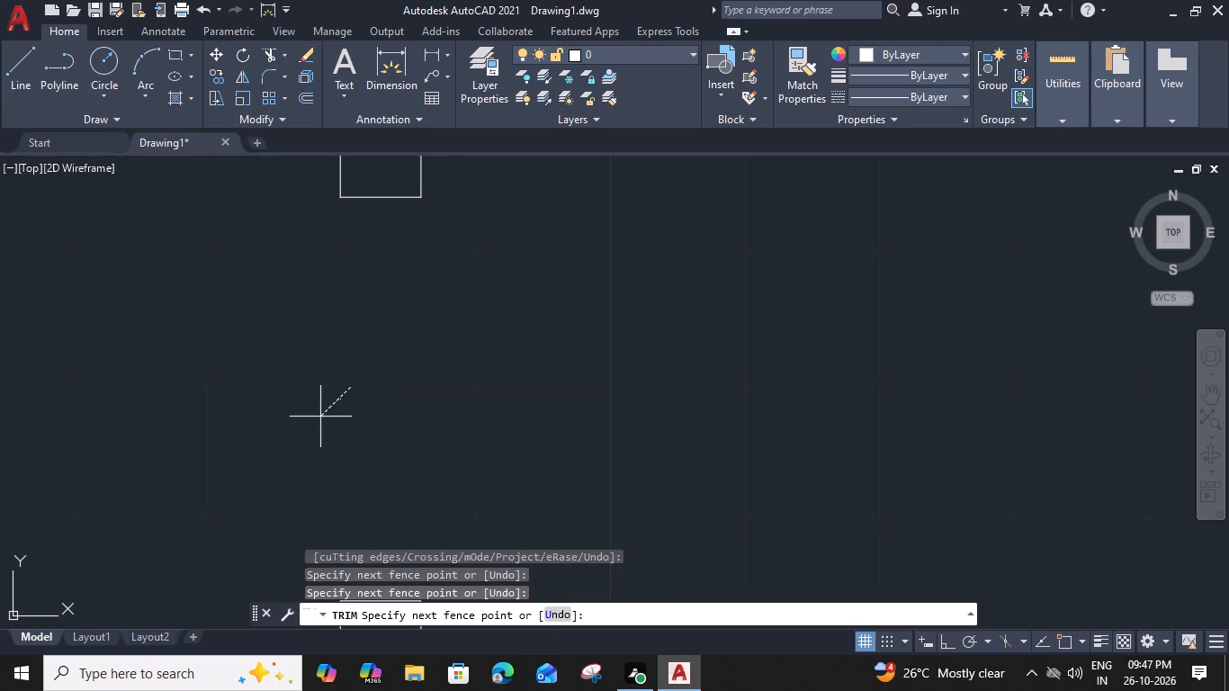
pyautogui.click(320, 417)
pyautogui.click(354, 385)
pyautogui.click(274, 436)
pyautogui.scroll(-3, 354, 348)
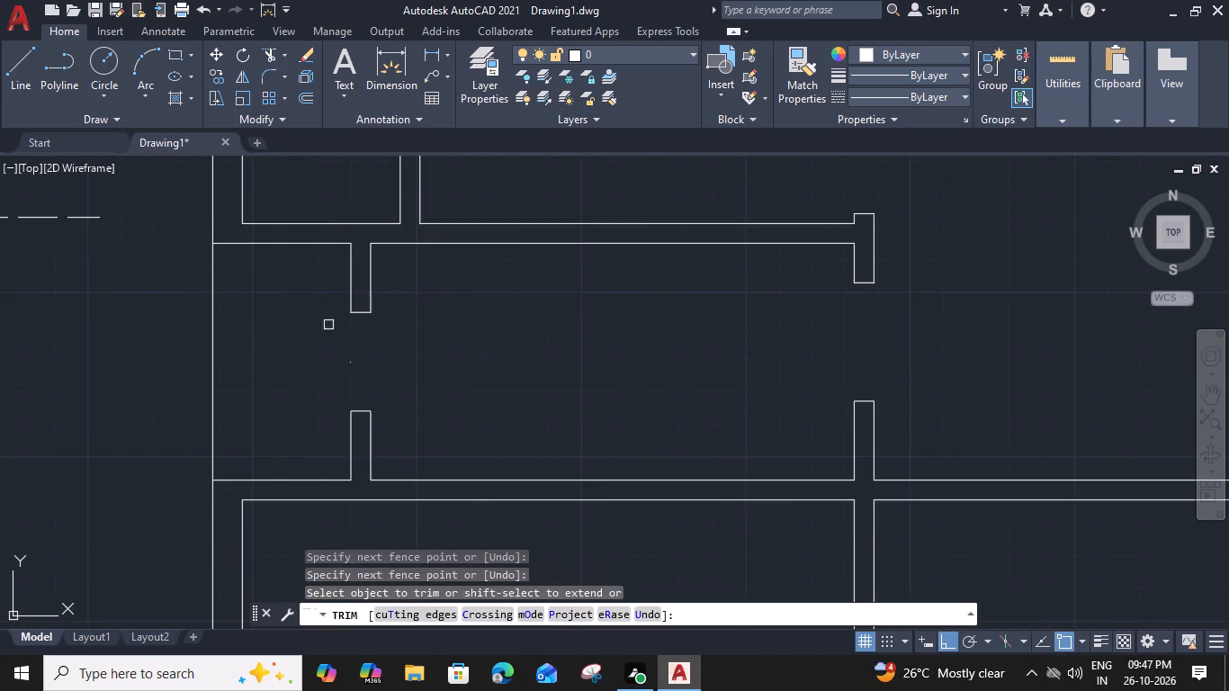
# Trim the northernmost small room's north wall between its jamb lines and remove the west wall line behind the short stub.
pyautogui.moveTo(326, 211); pyautogui.dragTo(319, 498, button='middle')
pyautogui.click(320, 227)
pyautogui.moveTo(291, 337); pyautogui.dragTo(276, 298)
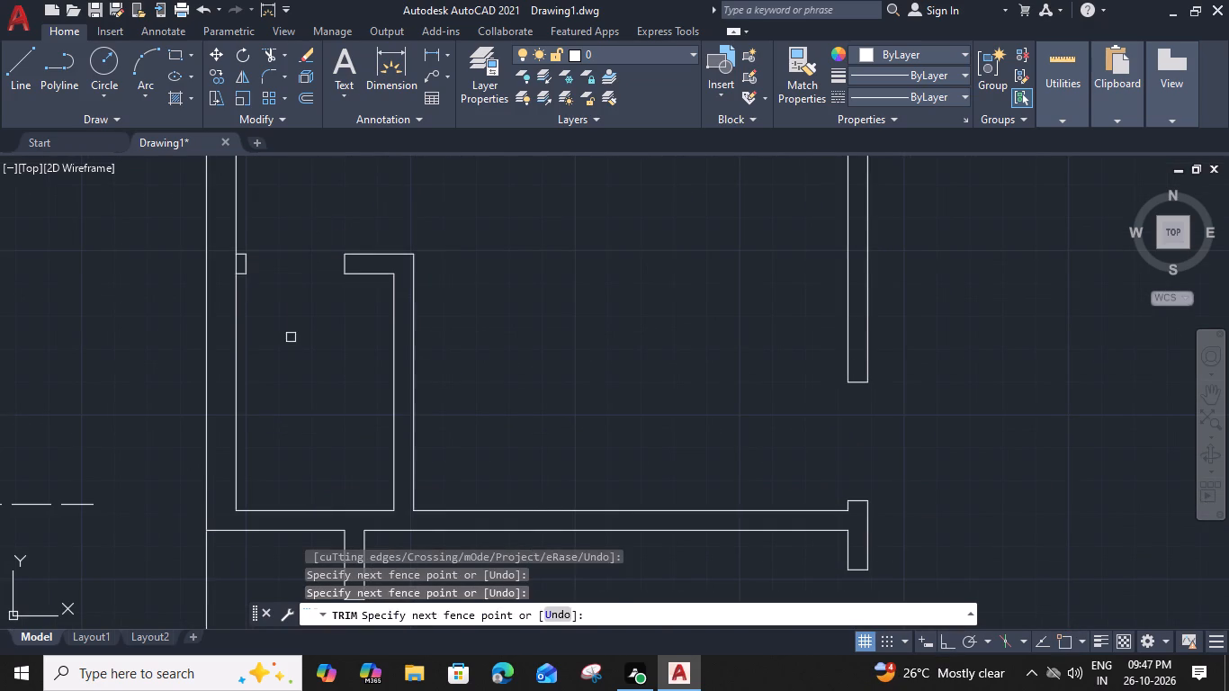
pyautogui.scroll(1, 251, 265)
pyautogui.click(228, 265)
pyautogui.scroll(-3, 228, 265)
pyautogui.moveTo(248, 262); pyautogui.dragTo(276, 464, button='middle')
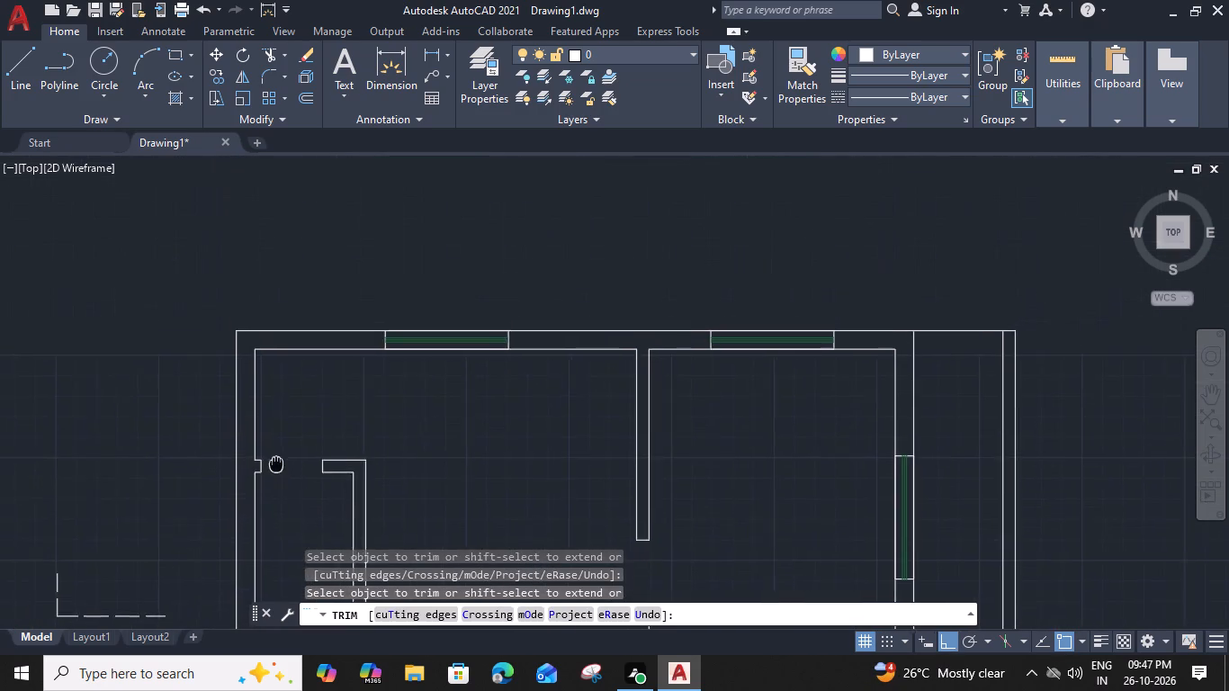
pyautogui.moveTo(276, 464); pyautogui.dragTo(306, 217, button='middle')
pyautogui.press('Escape')
# Erase the tiny leftover fragment in the northernmost small partition wall's door opening.
pyautogui.click(369, 455)
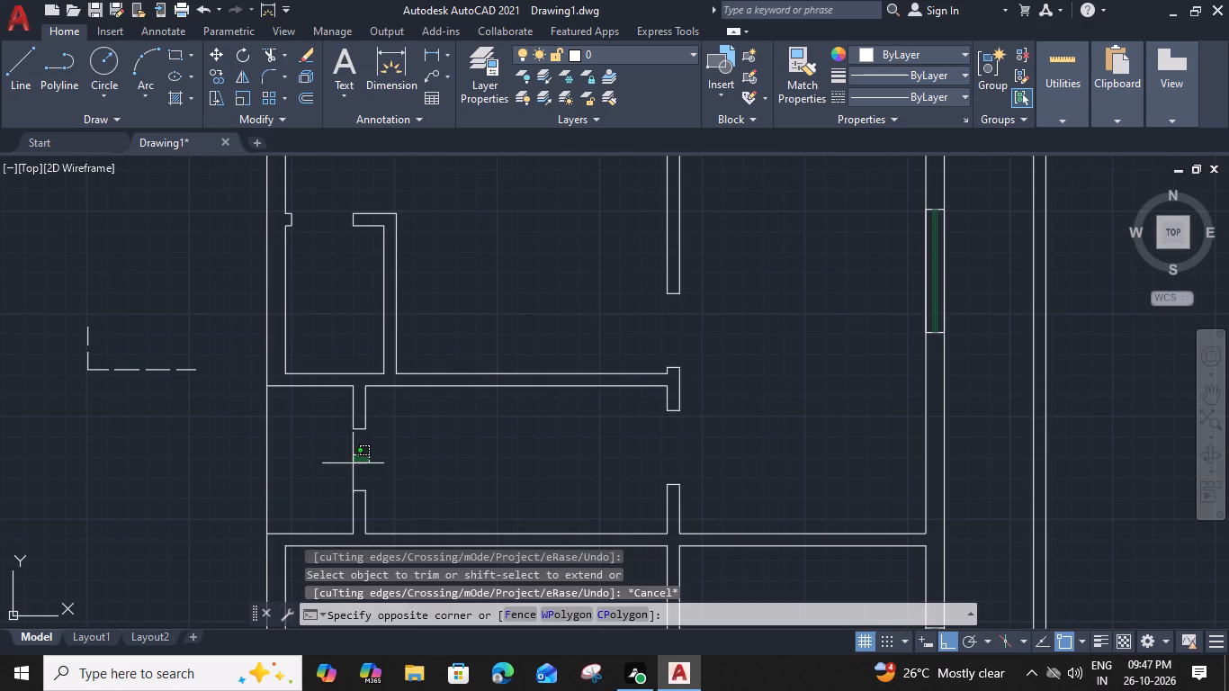
pyautogui.click(344, 471)
pyautogui.press('Delete')
# Look over the door openings and walls from the northern rooms down to the staircase.
pyautogui.scroll(-1, 427, 445)
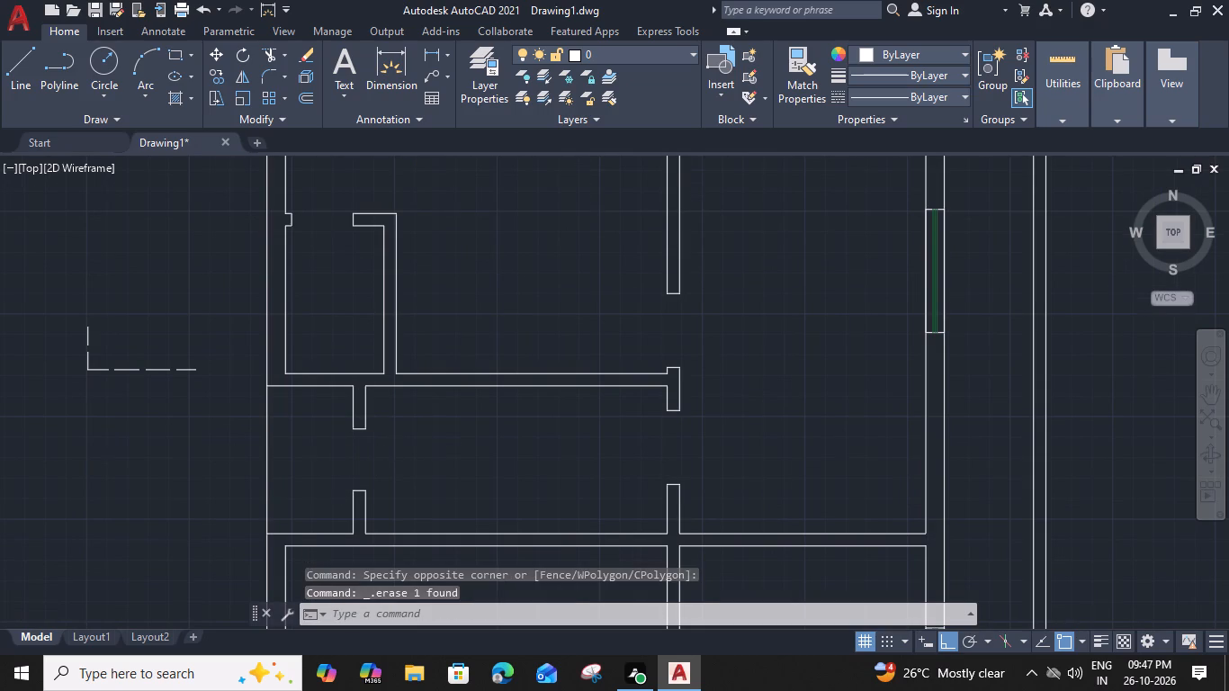
pyautogui.moveTo(427, 445); pyautogui.dragTo(418, 418, button='middle')
pyautogui.moveTo(443, 463); pyautogui.dragTo(418, 409, button='middle')
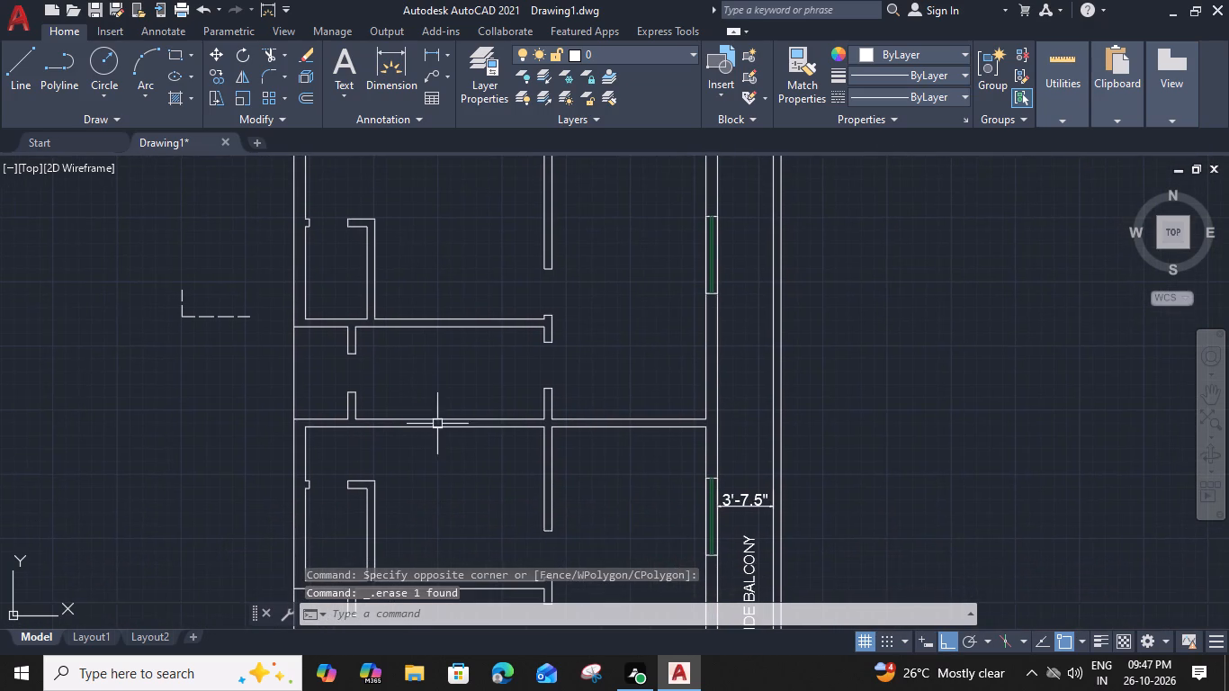
pyautogui.moveTo(660, 477); pyautogui.dragTo(607, 362, button='middle')
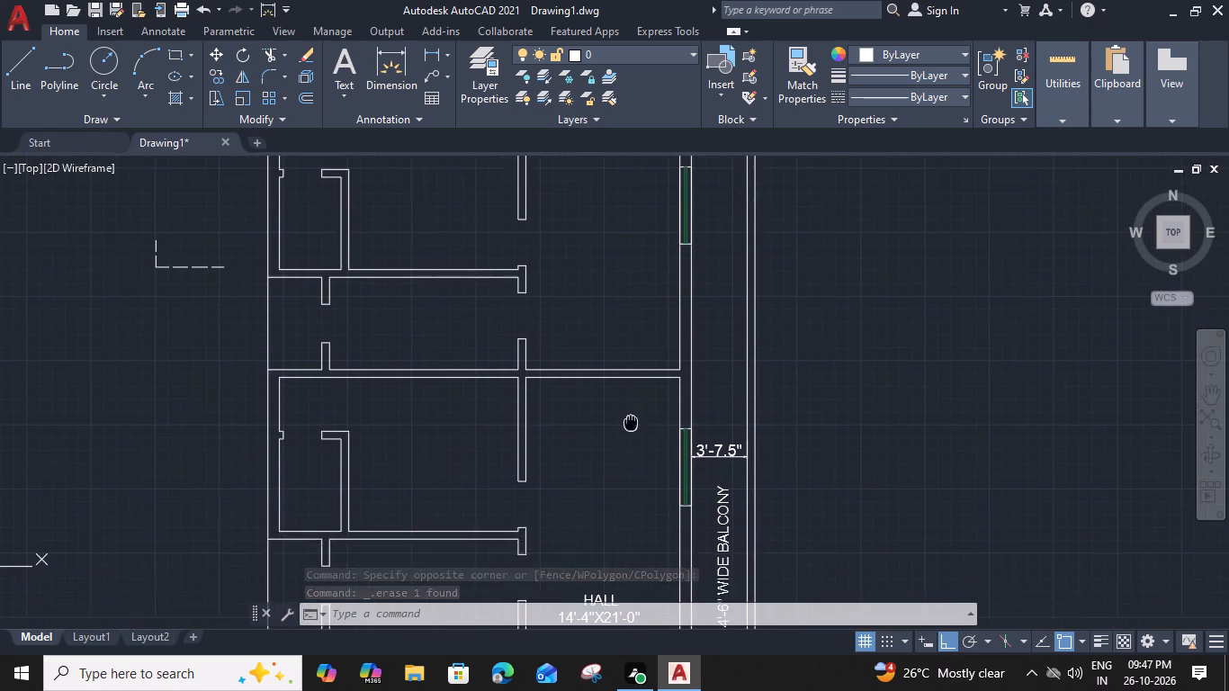
pyautogui.moveTo(607, 362); pyautogui.dragTo(590, 286, button='middle')
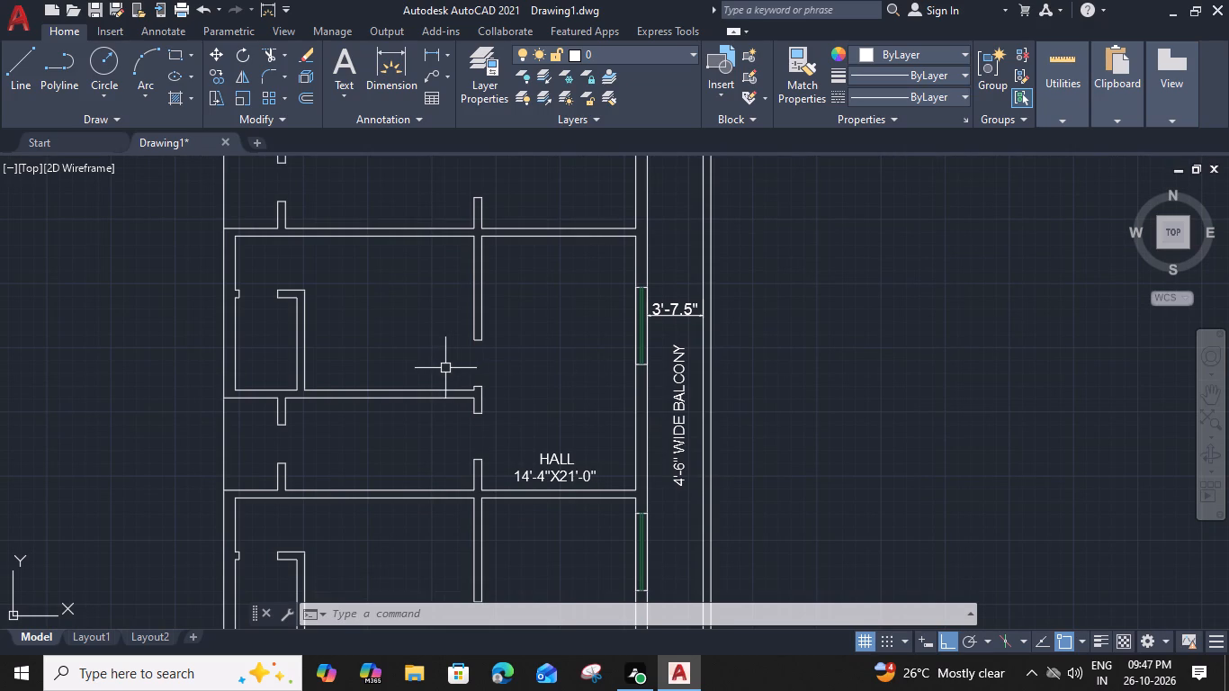
pyautogui.scroll(-1, 446, 368)
pyautogui.moveTo(441, 371); pyautogui.dragTo(445, 360, button='middle')
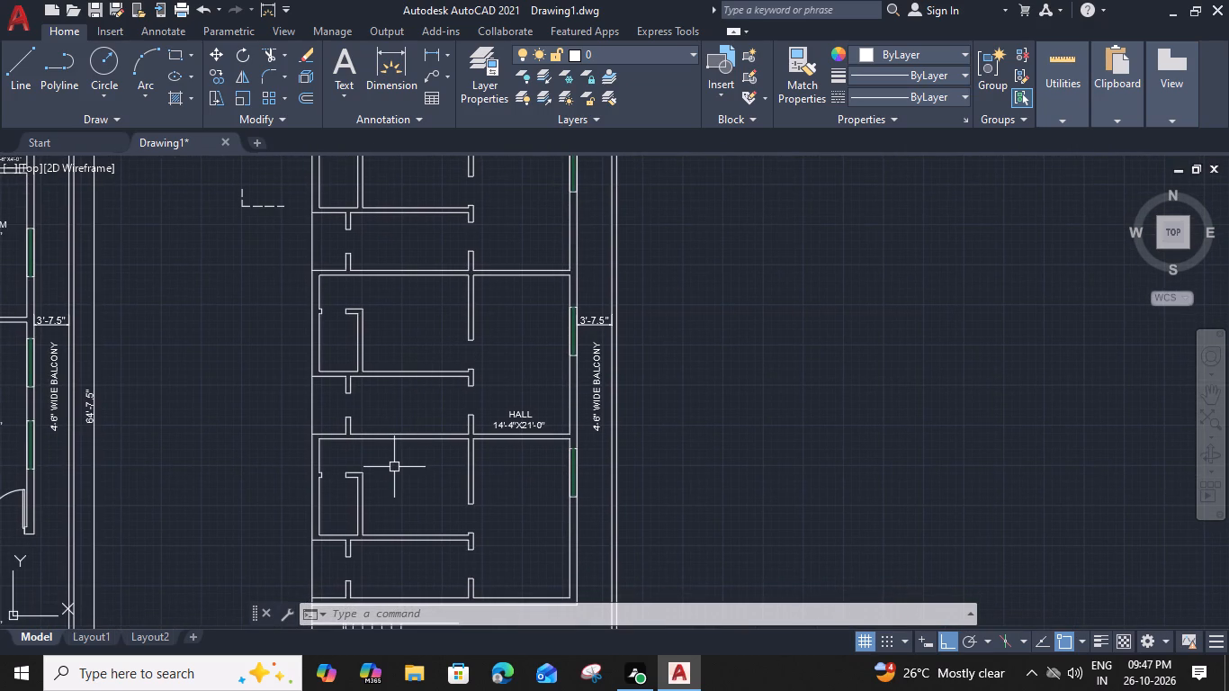
pyautogui.moveTo(500, 491); pyautogui.dragTo(482, 361, button='middle')
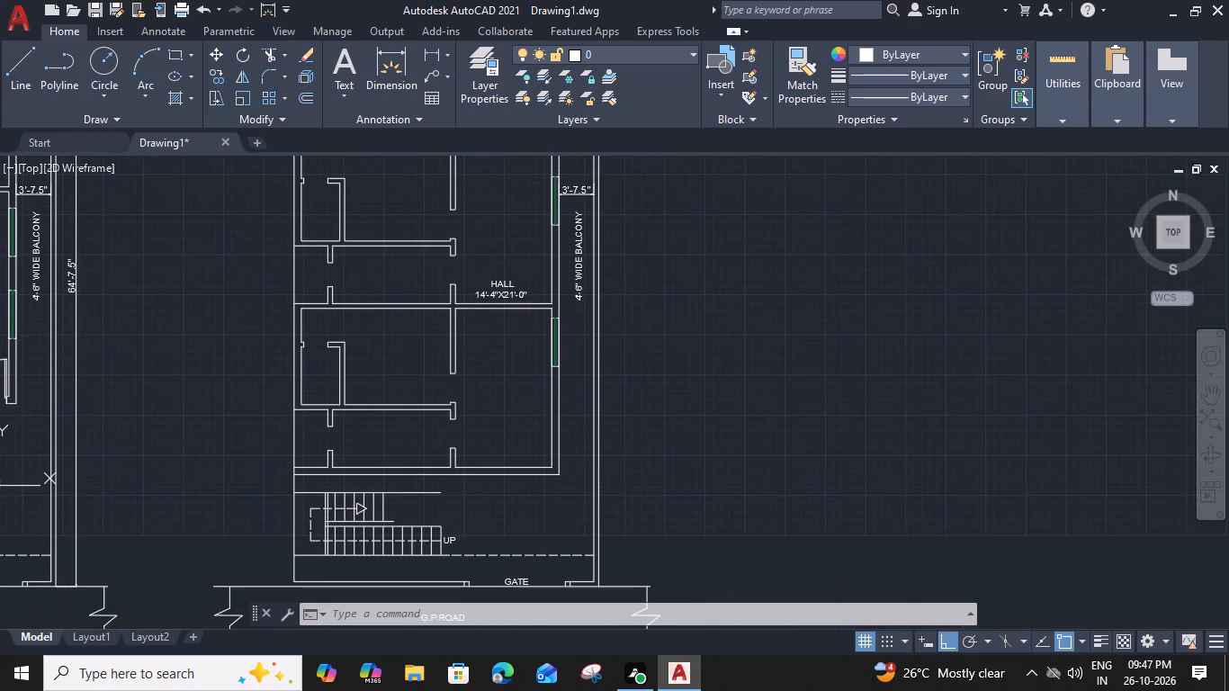
pyautogui.moveTo(482, 361); pyautogui.dragTo(481, 362, button='middle')
# Draw two short lines at the building's southeast corner, extending the inner faces of the east and south walls to the outer faces.
pyautogui.scroll(1, 544, 507)
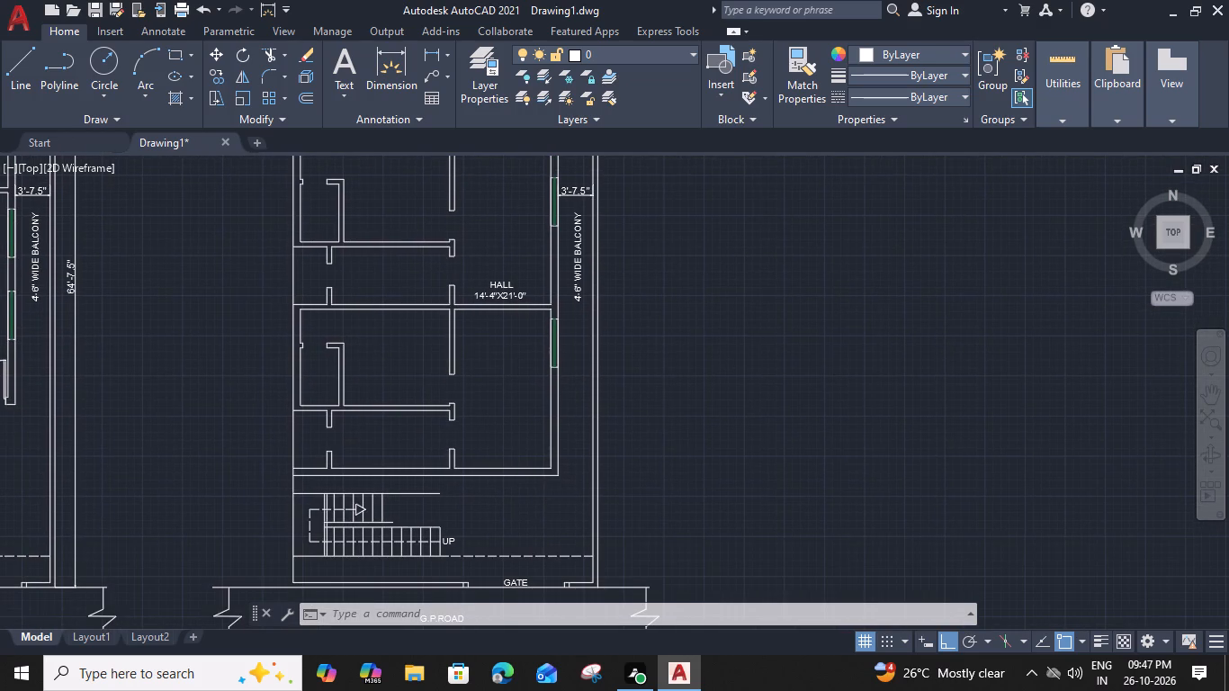
pyautogui.scroll(1, 544, 507)
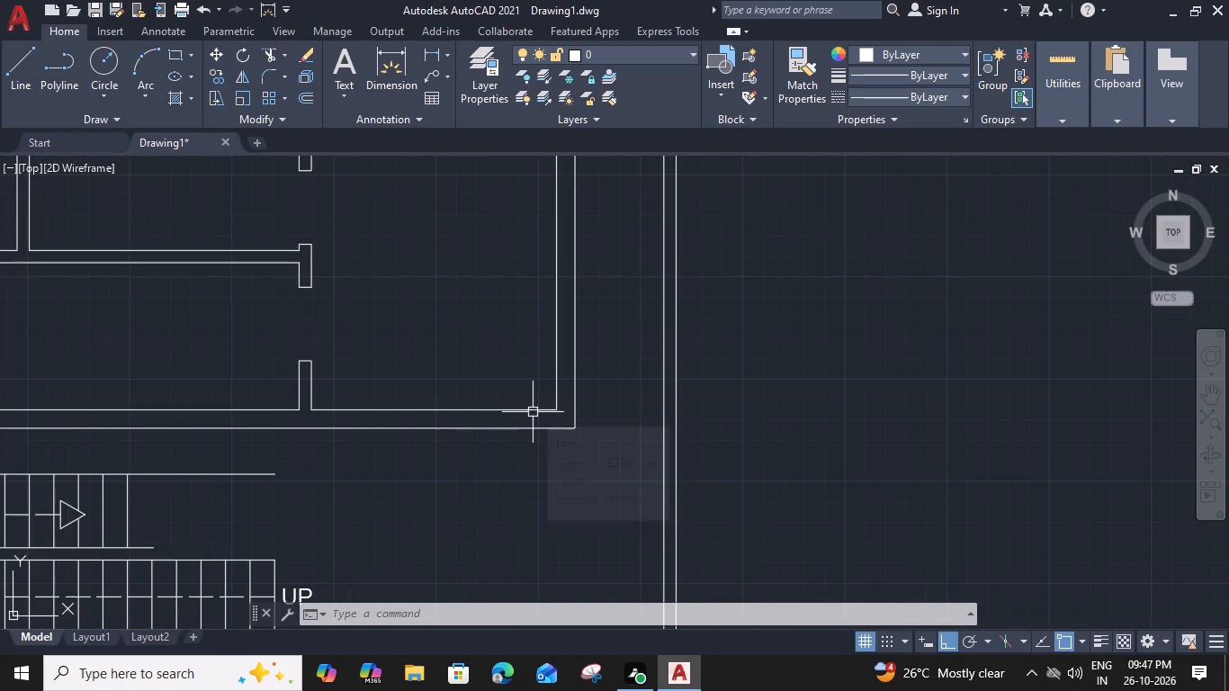
pyautogui.write('L')
pyautogui.press('space')
pyautogui.click(557, 416)
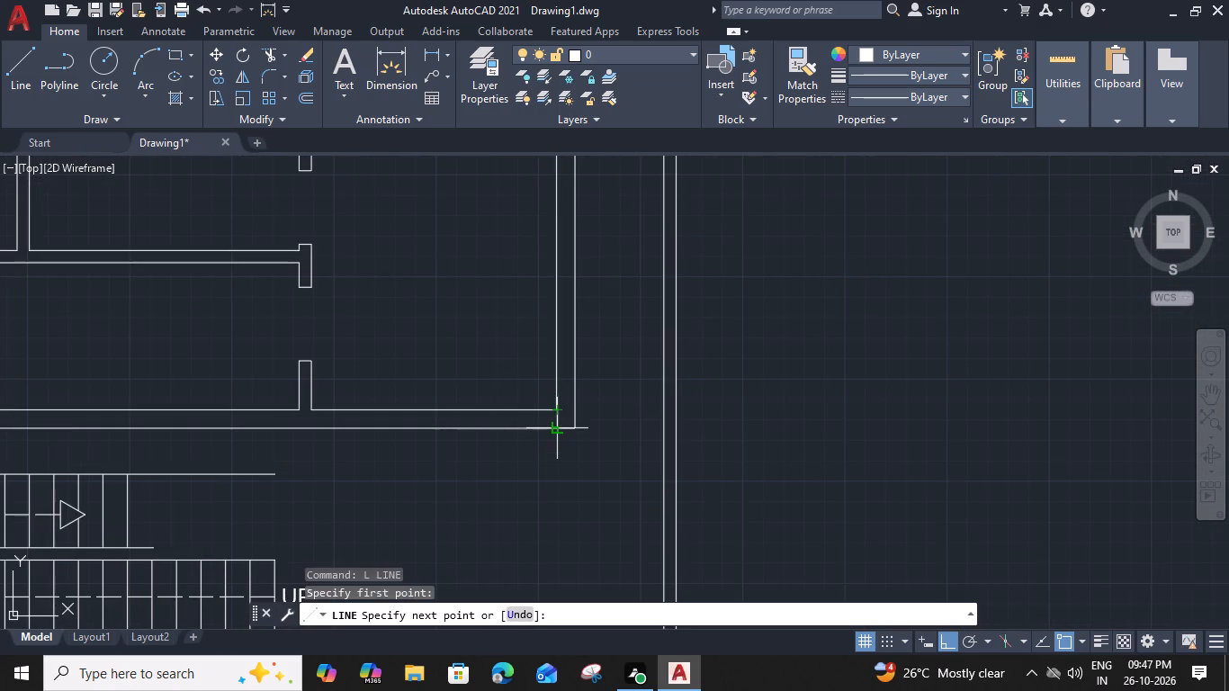
pyautogui.click(558, 432)
pyautogui.press('space')
pyautogui.press('space')
pyautogui.click(559, 408)
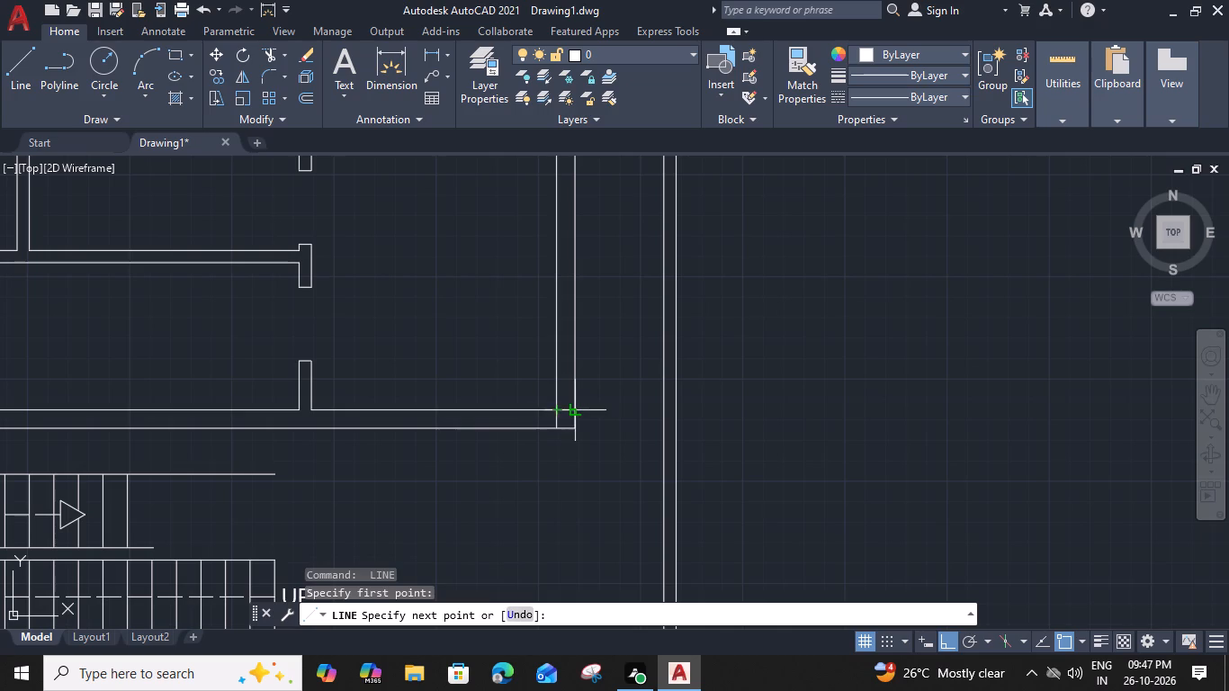
pyautogui.click(571, 407)
pyautogui.press('space')
# Draw a short line across the east wall, continuing the north face of the cross wall just south of the HALL label.
pyautogui.scroll(-2, 562, 383)
pyautogui.moveTo(544, 235); pyautogui.dragTo(535, 400, button='middle')
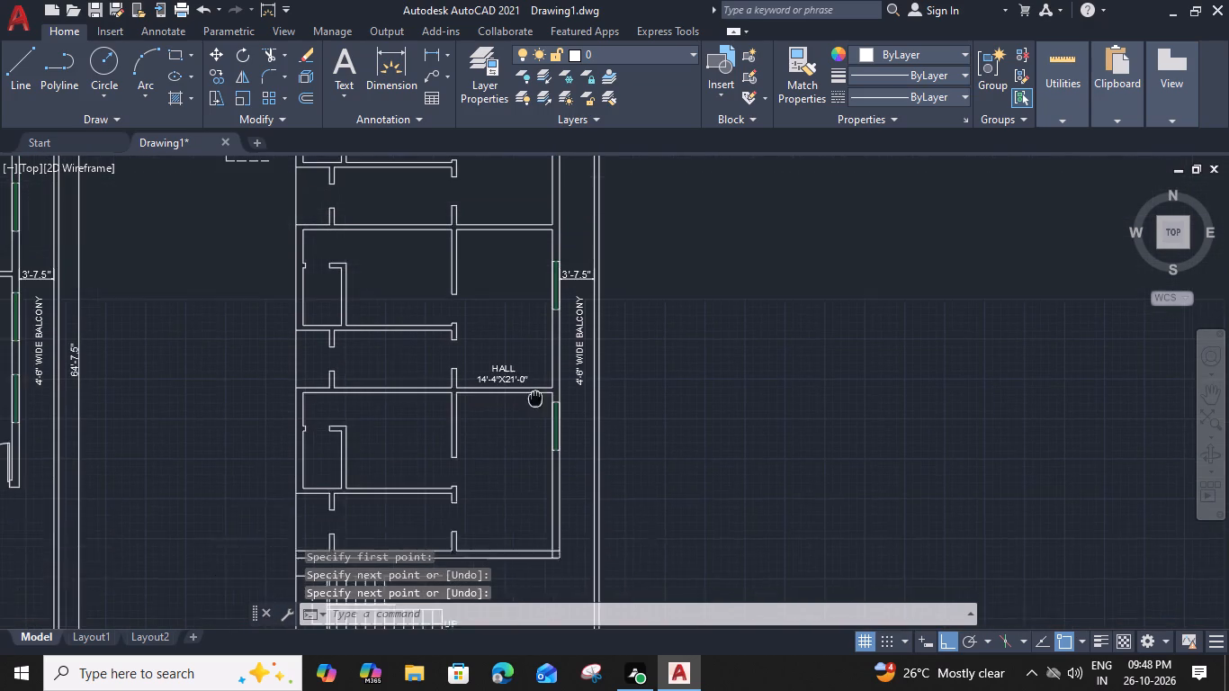
pyautogui.moveTo(535, 400); pyautogui.dragTo(535, 407, button='middle')
pyautogui.scroll(2, 548, 403)
pyautogui.press('space')
pyautogui.click(554, 401)
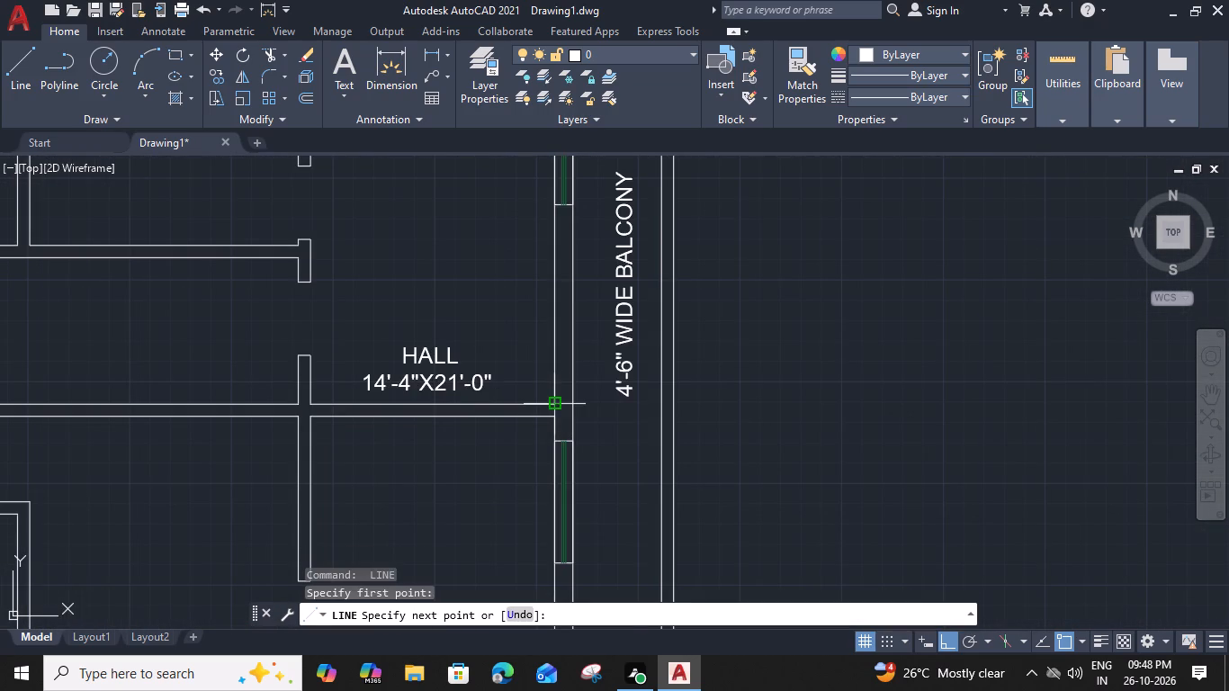
pyautogui.click(572, 401)
pyautogui.press('space')
pyautogui.moveTo(504, 318); pyautogui.dragTo(484, 541, button='middle')
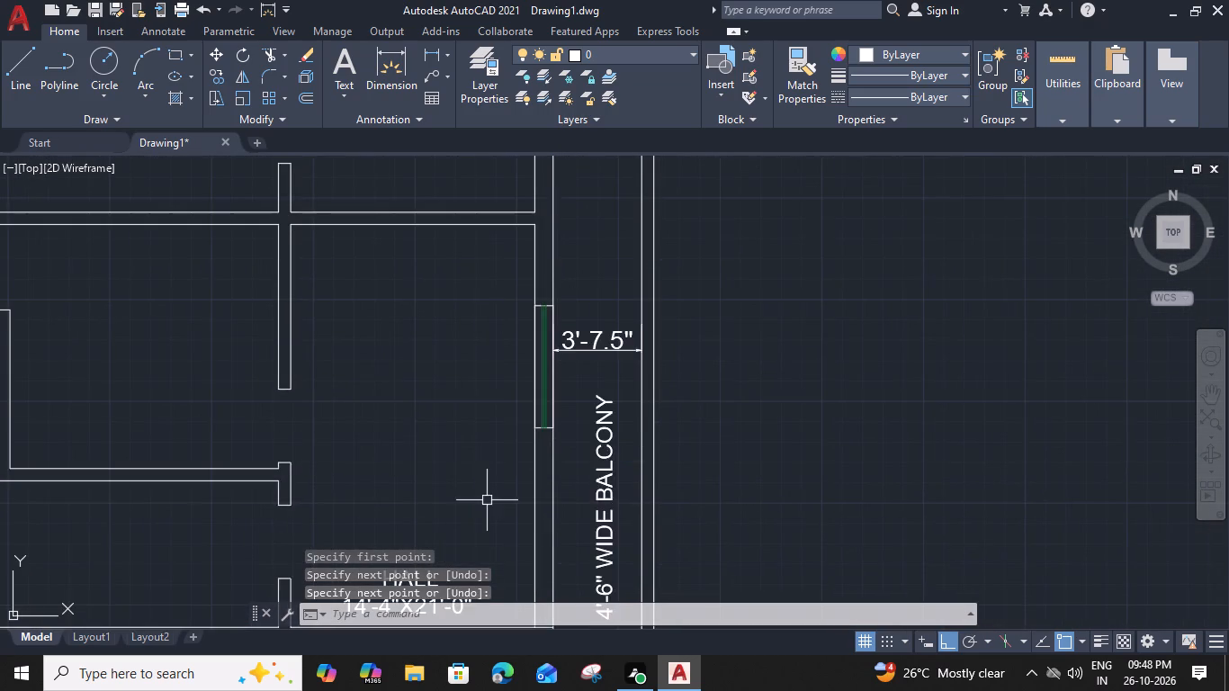
# Draw a short line across the east wall, continuing the north face of the cross wall north of the HALL room.
pyautogui.moveTo(503, 301); pyautogui.dragTo(493, 459, button='middle')
pyautogui.press('space')
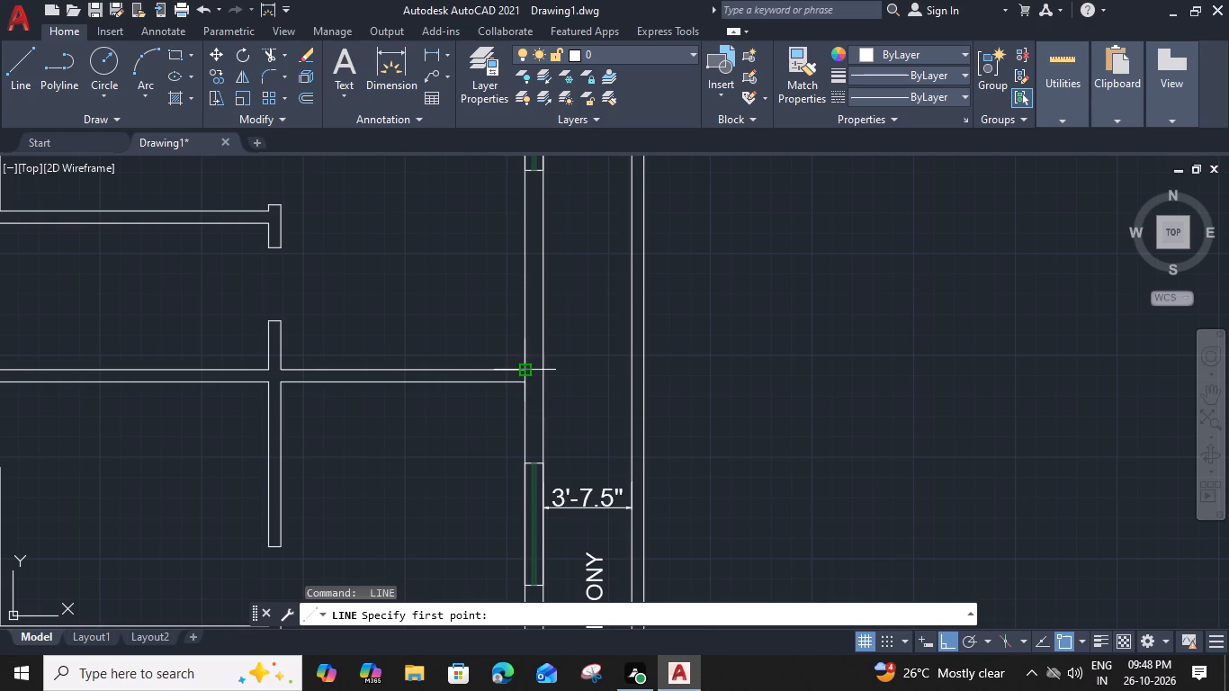
pyautogui.click(527, 369)
pyautogui.click(543, 367)
pyautogui.press('space')
pyautogui.scroll(-2, 543, 367)
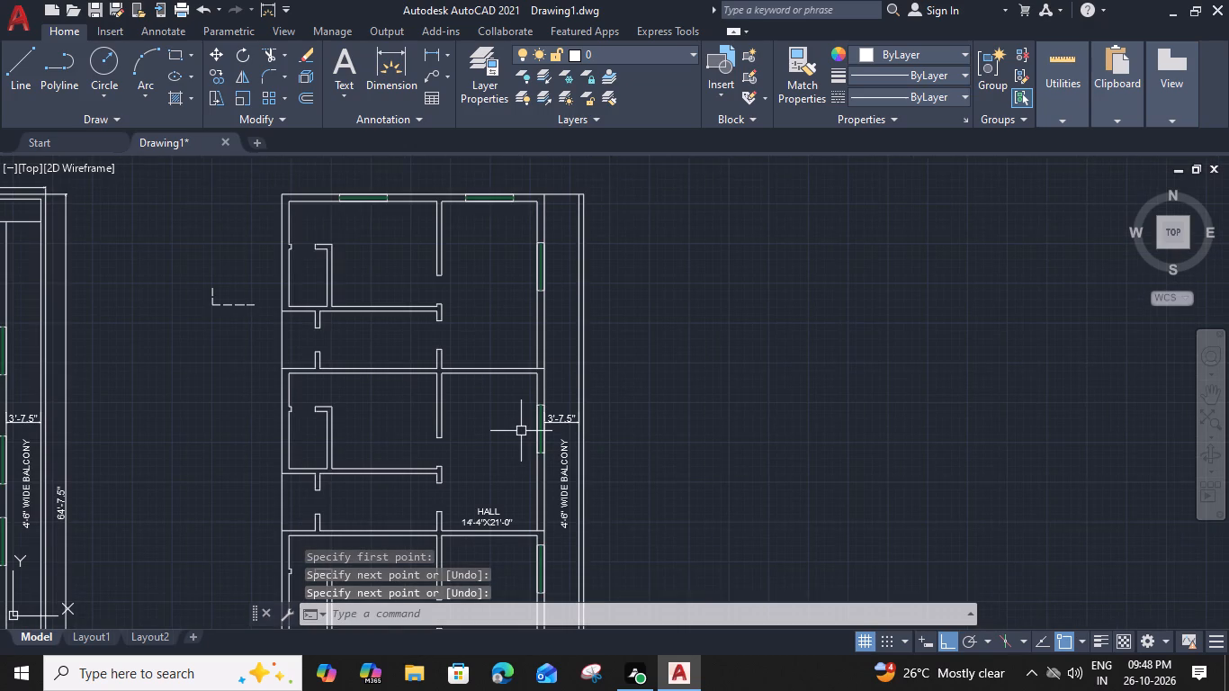
pyautogui.moveTo(517, 444); pyautogui.dragTo(524, 422, button='middle')
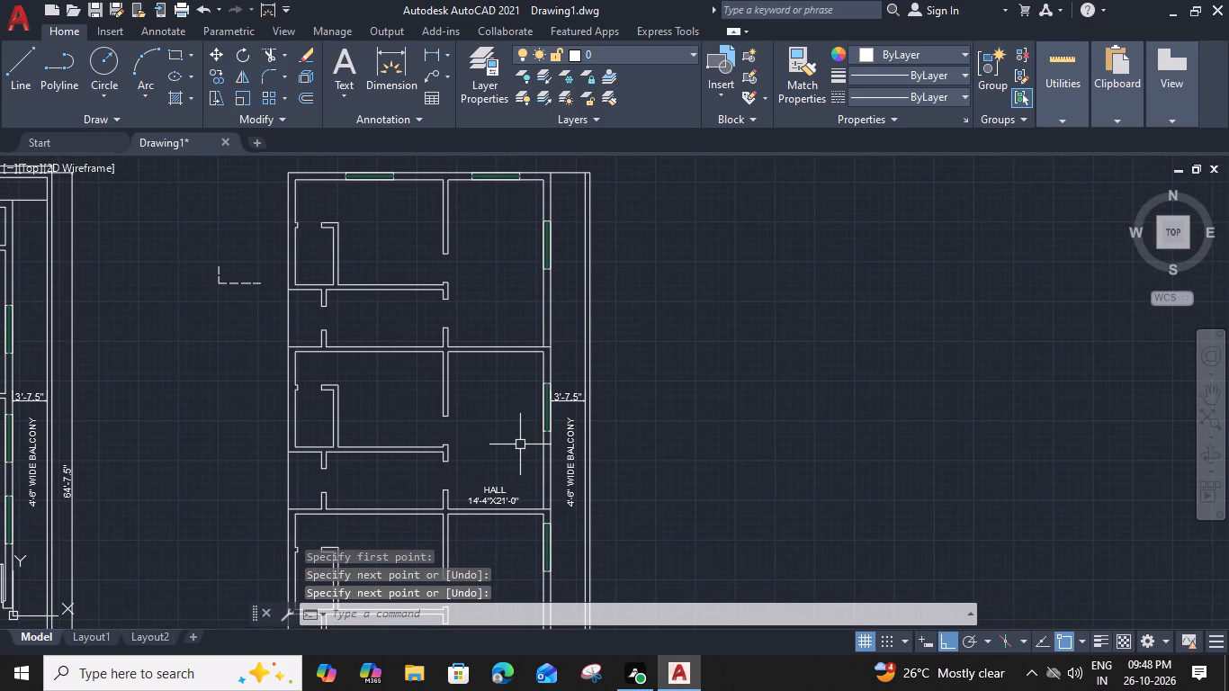
pyautogui.press('Escape')
# Offset the horizontal junction line at the southeast corner 1' north within the east wall, and offset that copy another 1' north.
pyautogui.moveTo(519, 447); pyautogui.dragTo(496, 230, button='middle')
pyautogui.scroll(3, 523, 455)
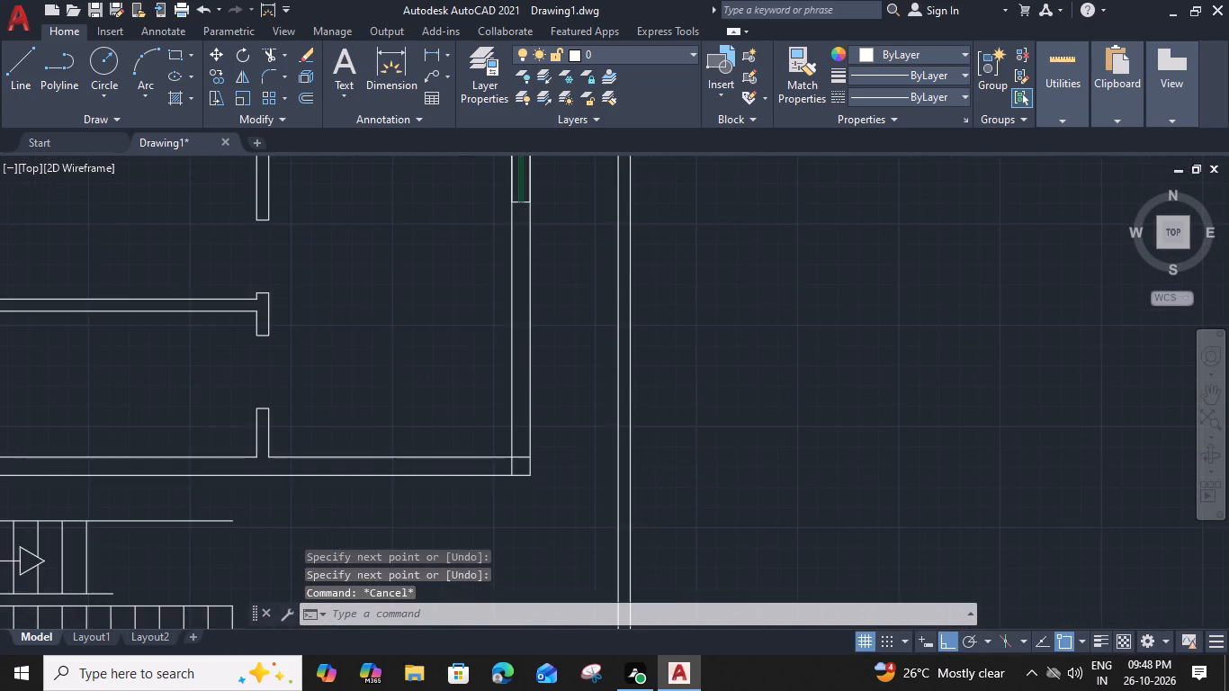
pyautogui.click(522, 458)
pyautogui.write('O')
pyautogui.press('space')
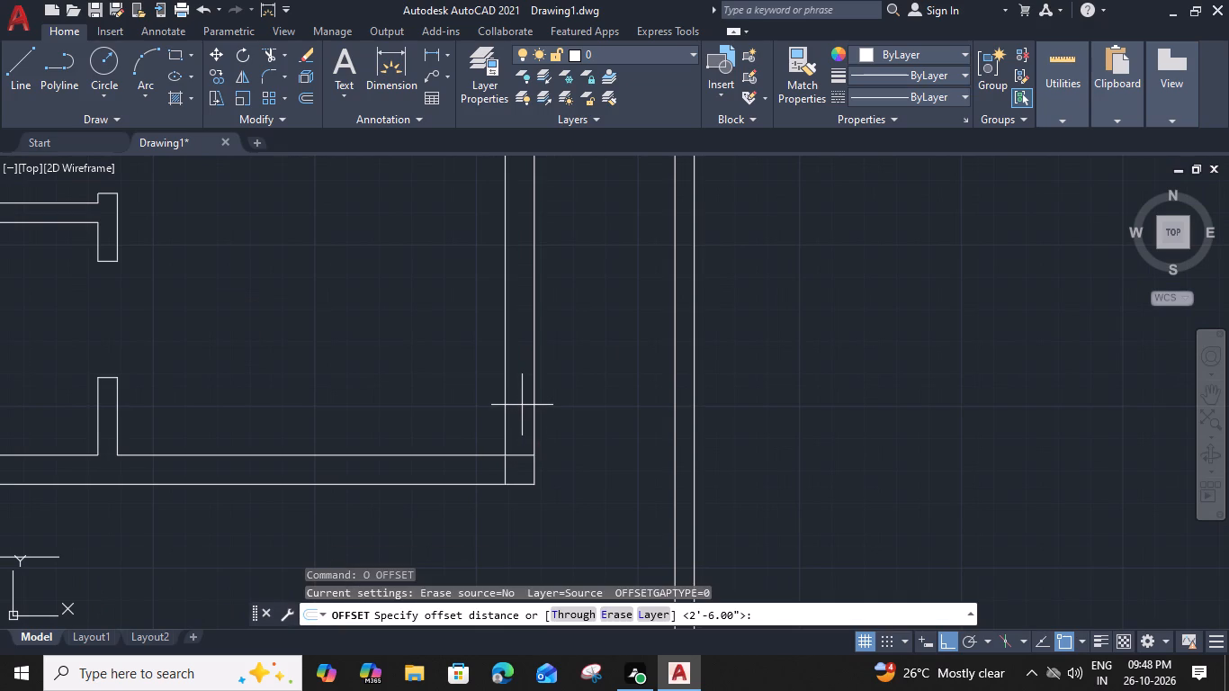
pyautogui.write("1'")
pyautogui.press('space')
pyautogui.click(521, 383)
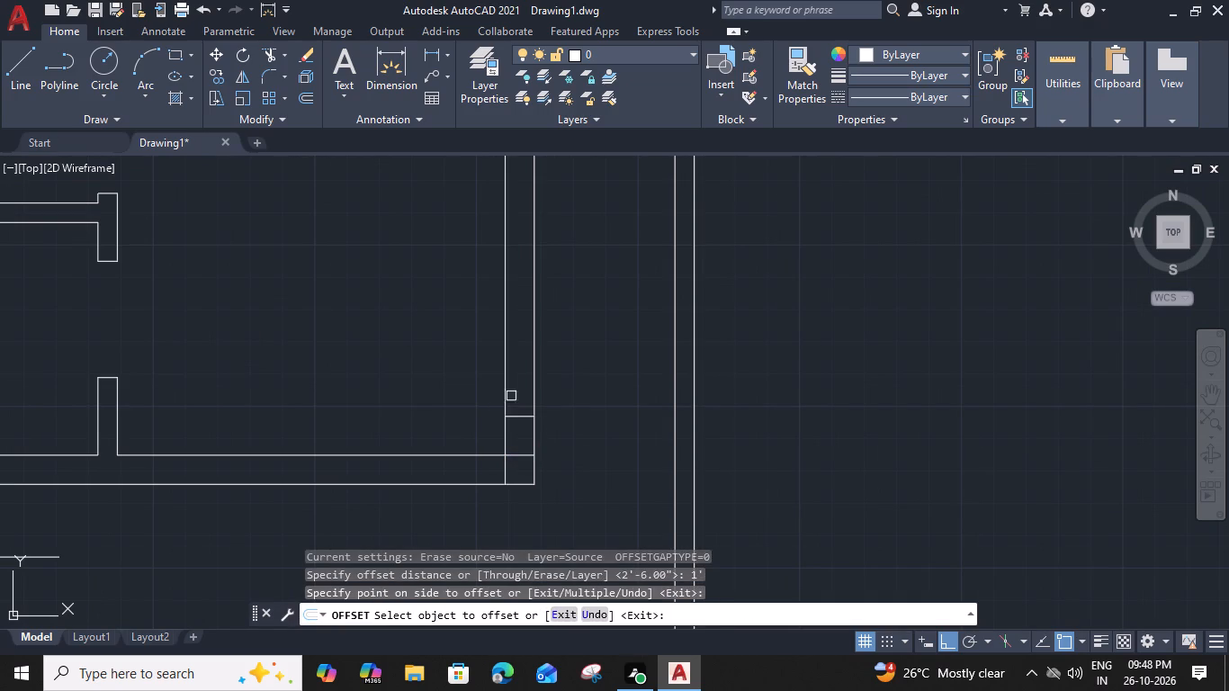
pyautogui.click(514, 417)
pyautogui.click(516, 369)
# Offset the vertical junction line at the southeast corner 1' west within the south wall, and offset that copy another 1' west.
pyautogui.click(504, 480)
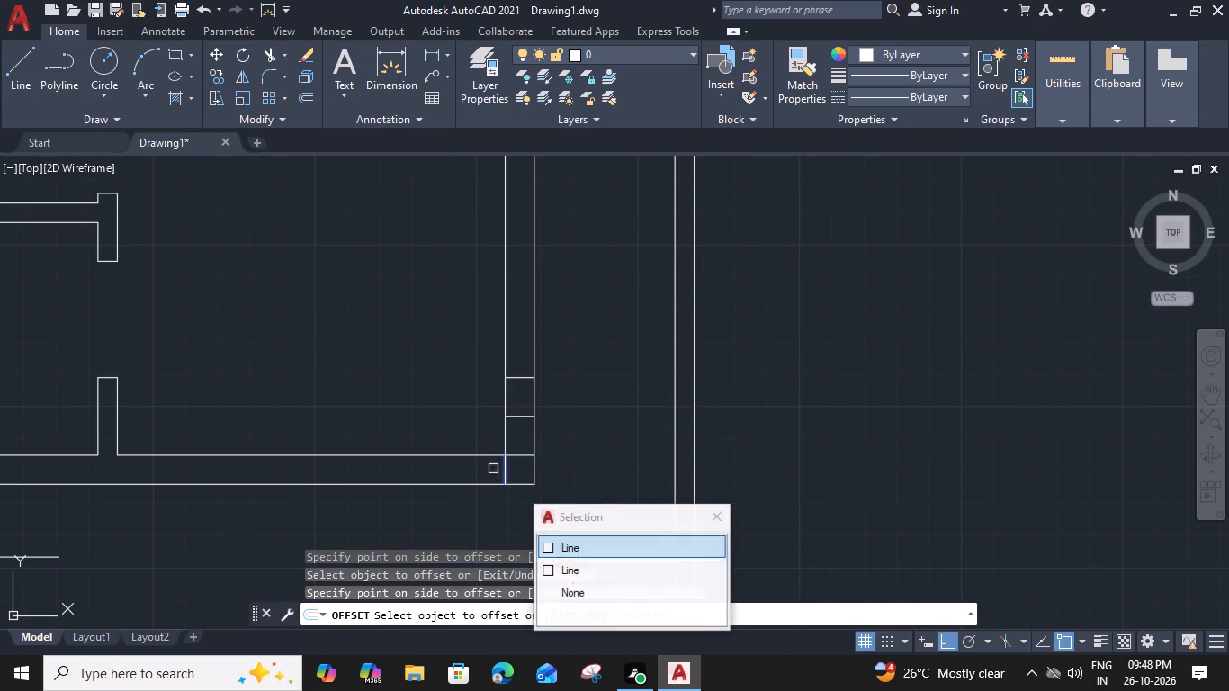
pyautogui.click(501, 468)
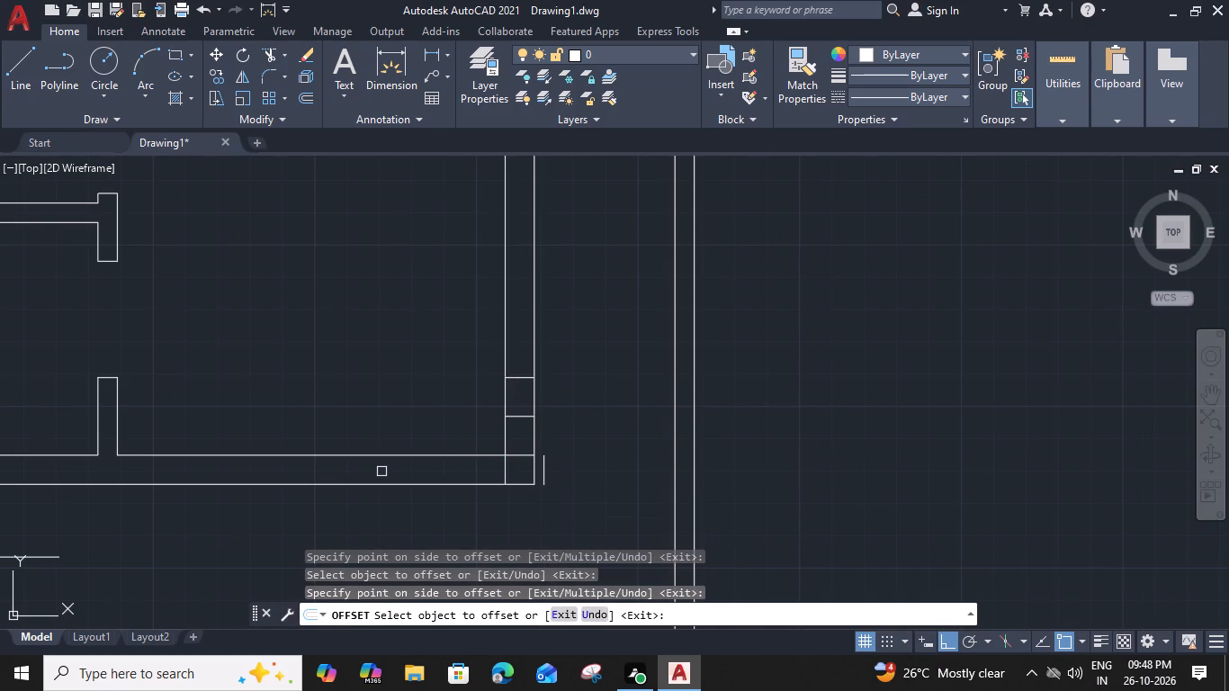
pyautogui.click(505, 470)
pyautogui.click(436, 467)
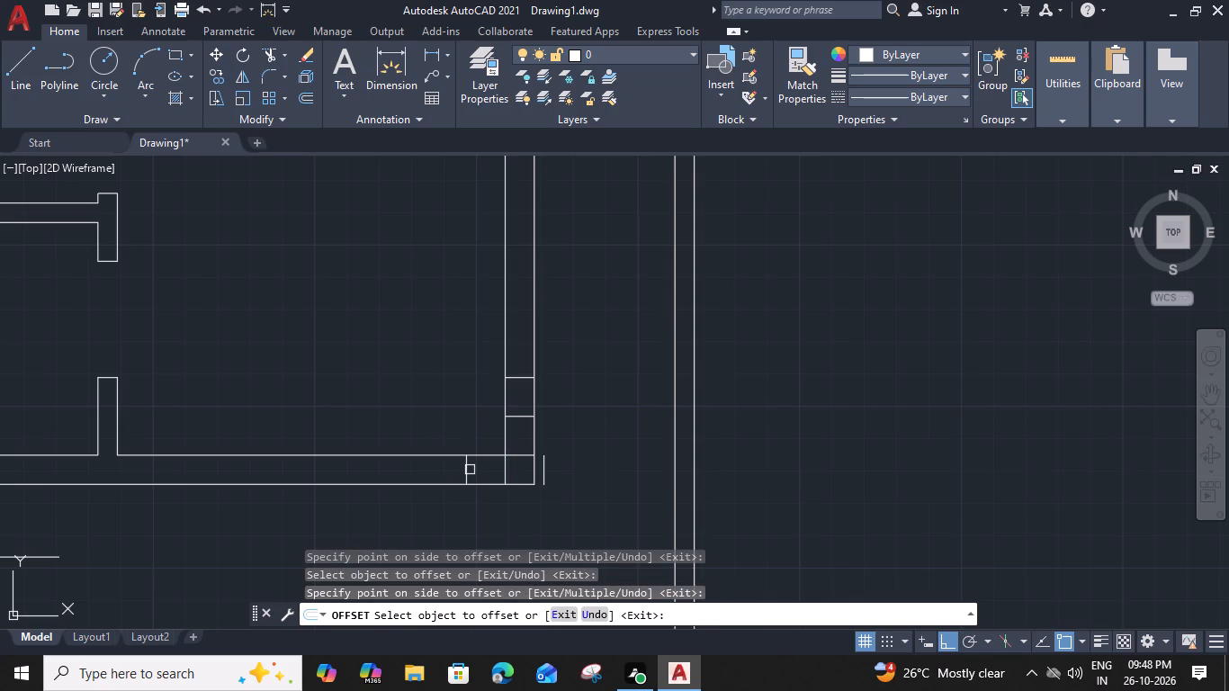
pyautogui.click(466, 469)
pyautogui.click(324, 469)
# Offset the east-wall junction lines at the two cross walls 1' north, one beside the HALL label and one farther north.
pyautogui.scroll(-2, 419, 312)
pyautogui.moveTo(428, 236); pyautogui.dragTo(399, 542, button='middle')
pyautogui.scroll(2, 429, 385)
pyautogui.moveTo(422, 459); pyautogui.dragTo(422, 446)
pyautogui.click(433, 353)
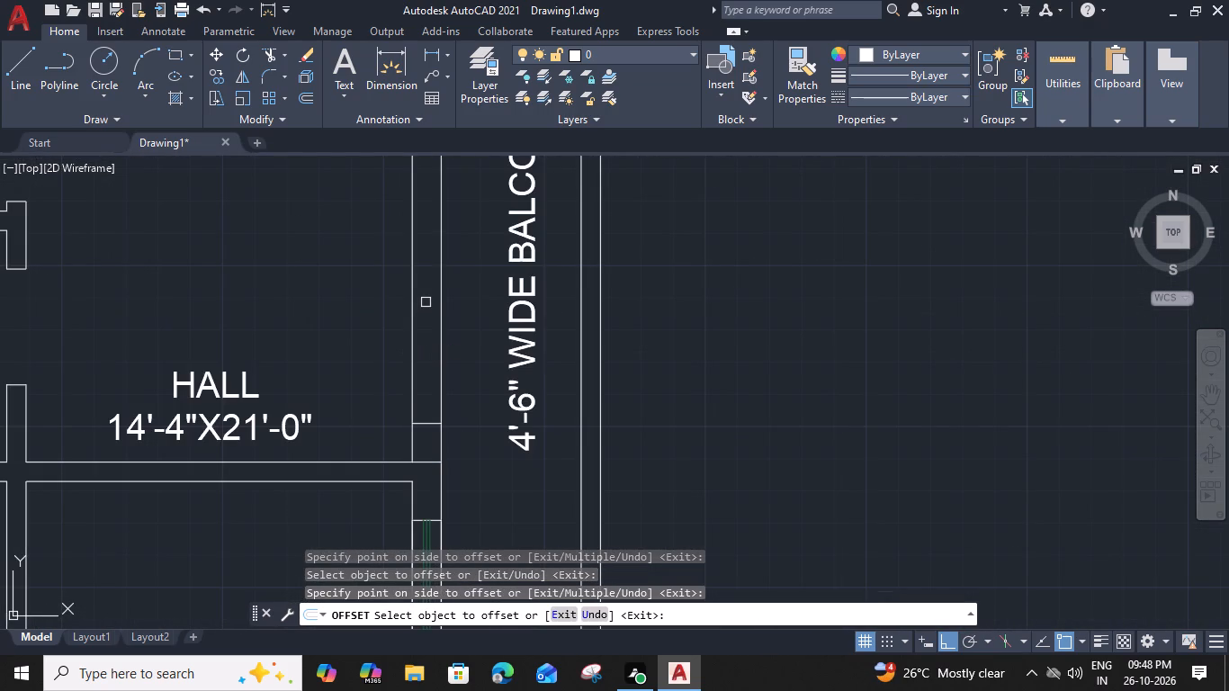
pyautogui.scroll(-1, 425, 300)
pyautogui.moveTo(425, 299); pyautogui.dragTo(402, 642, button='middle')
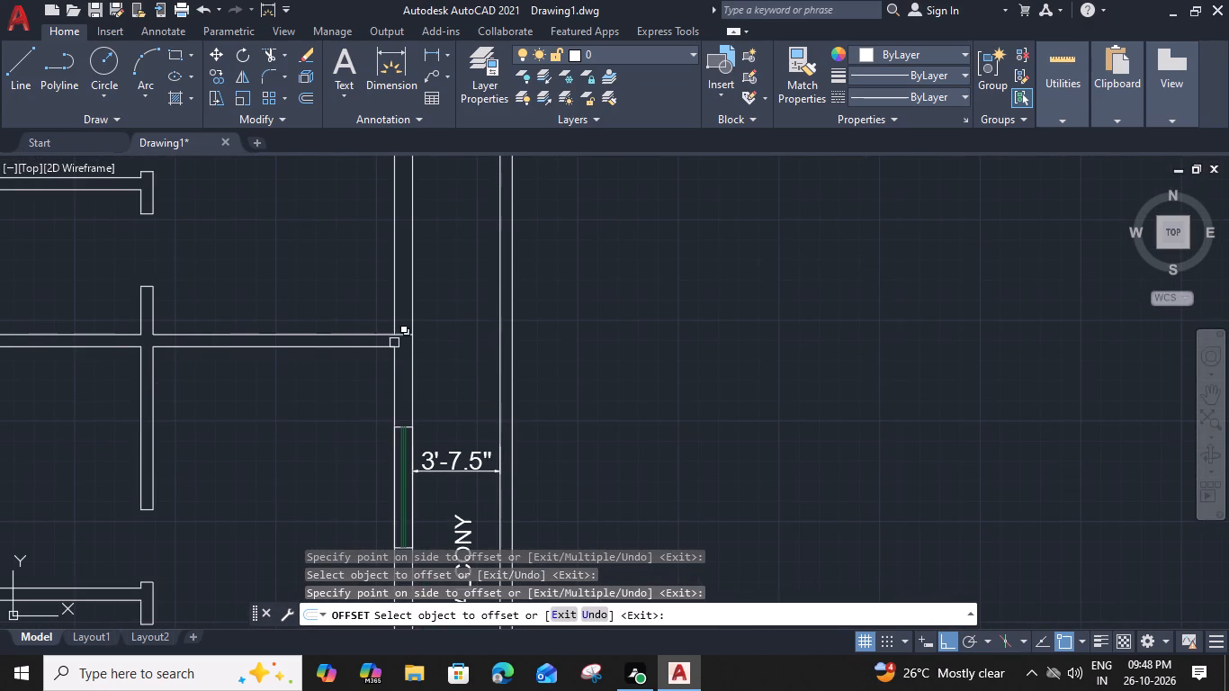
pyautogui.click(402, 330)
pyautogui.click(401, 291)
pyautogui.press('Escape')
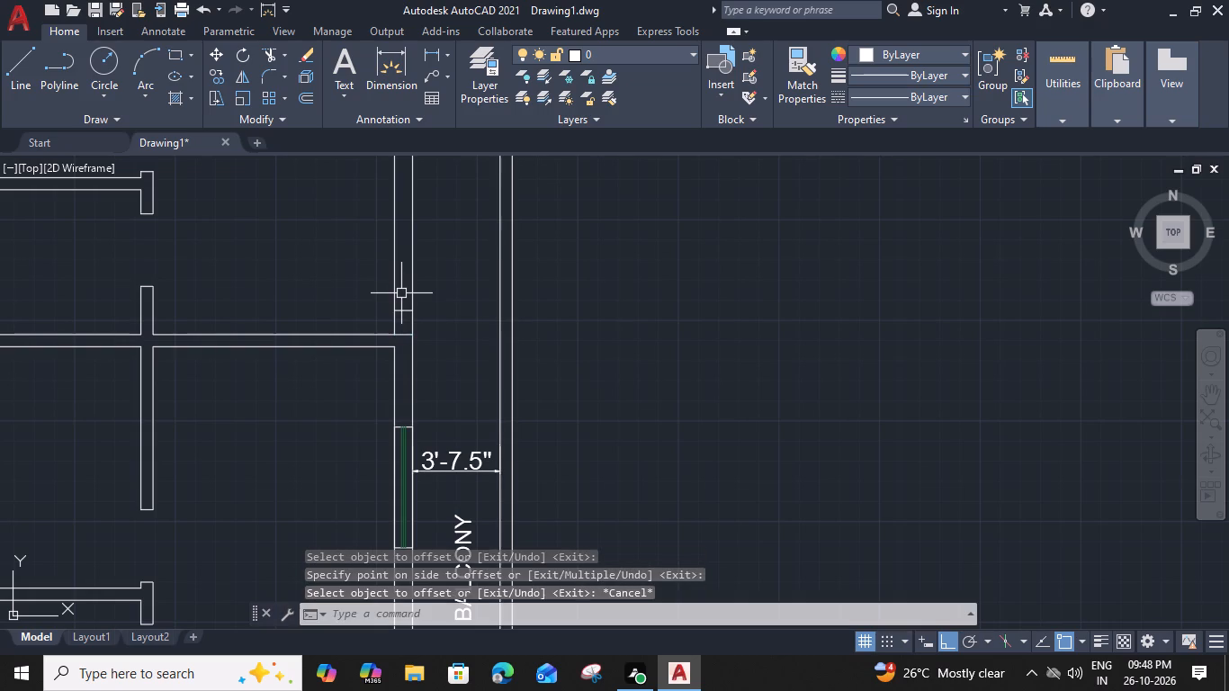
# Offset the east wall's 1' jamb lines above both cross walls 4' north to mark the far sides of the door openings.
pyautogui.click(406, 310)
pyautogui.write("O 4'")
pyautogui.press('space')
pyautogui.click(403, 258)
pyautogui.moveTo(375, 413); pyautogui.dragTo(375, 319, button='middle')
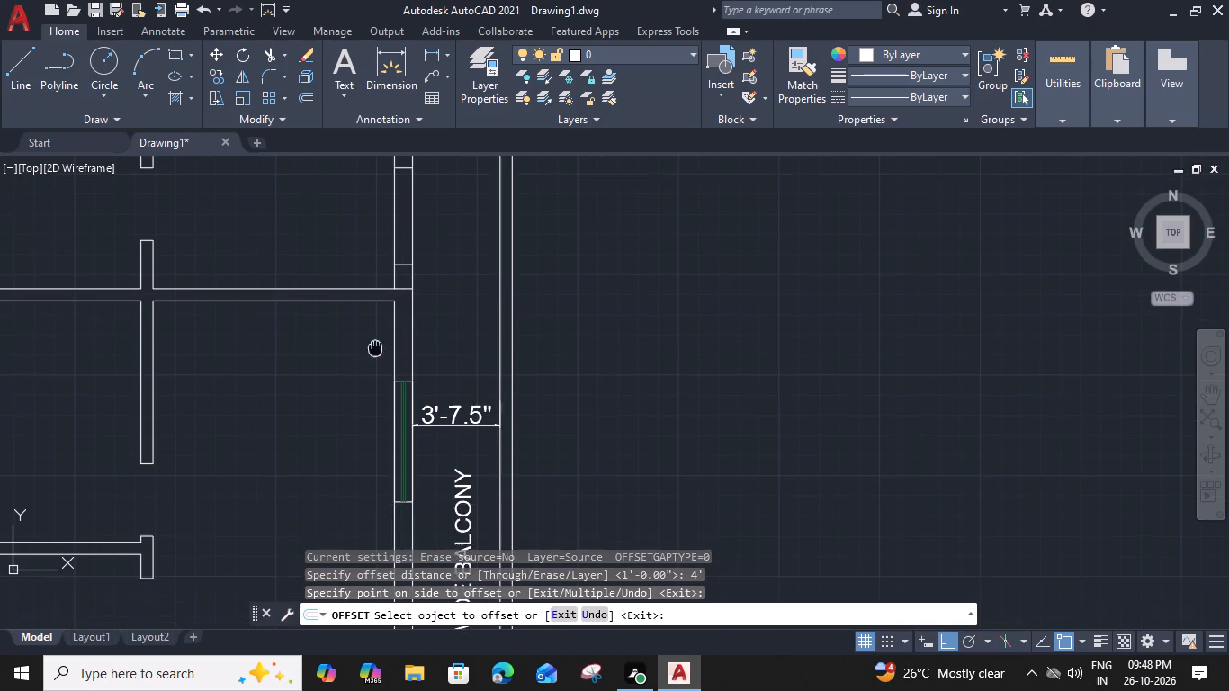
pyautogui.moveTo(375, 319); pyautogui.dragTo(376, 231, button='middle')
pyautogui.moveTo(373, 487); pyautogui.dragTo(370, 356, button='middle')
pyautogui.click(399, 405)
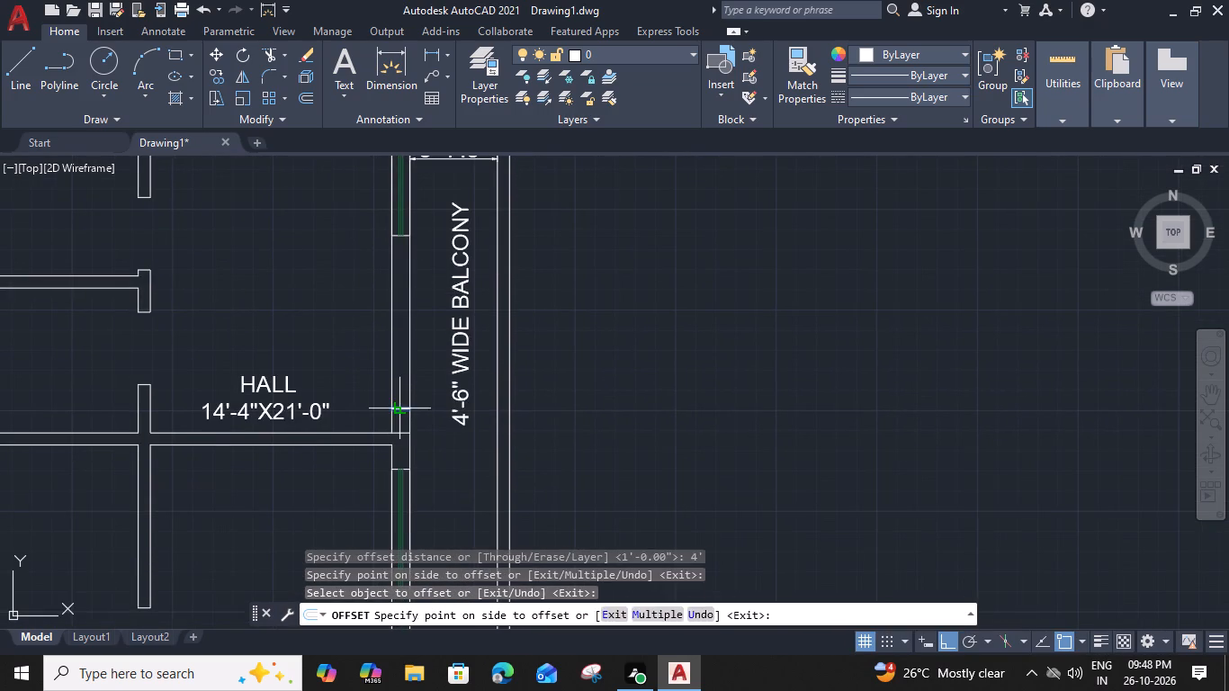
pyautogui.click(401, 373)
# Offset the outermost jamb lines near the southeast corner by 4', northward in the east wall and westward in the south wall.
pyautogui.scroll(-1, 401, 377)
pyautogui.moveTo(411, 482); pyautogui.dragTo(416, 299, button='middle')
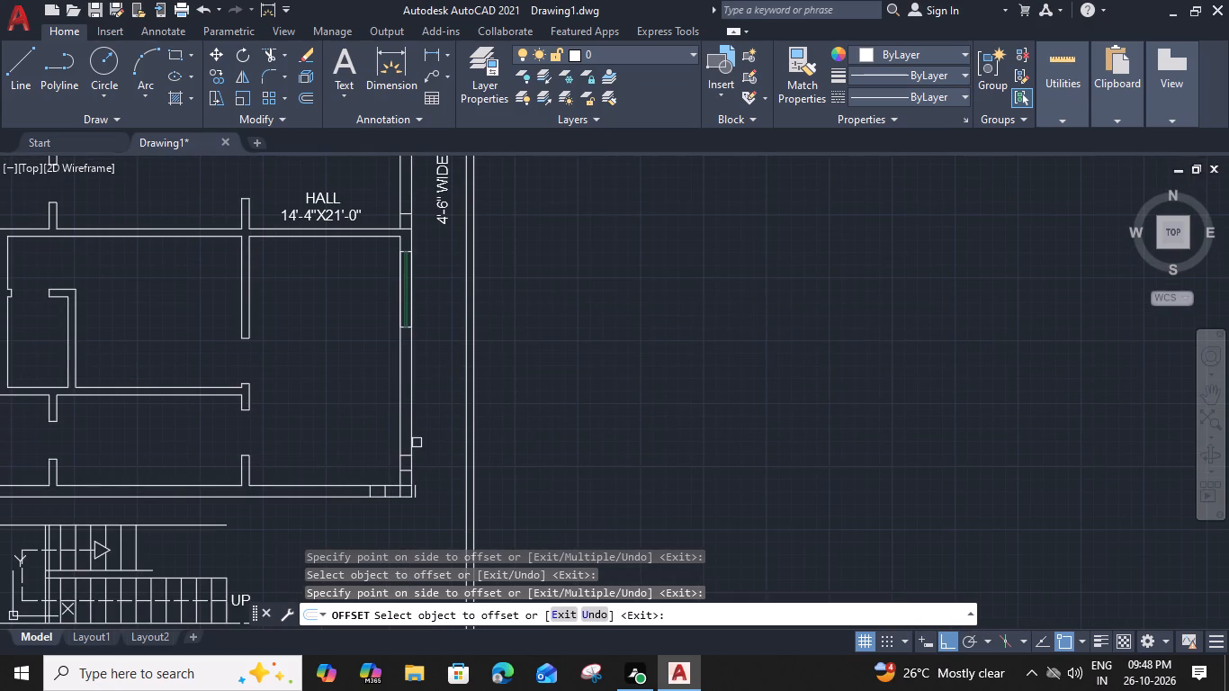
pyautogui.scroll(2, 405, 458)
pyautogui.moveTo(405, 458); pyautogui.dragTo(406, 435)
pyautogui.click(404, 383)
pyautogui.scroll(-2, 403, 385)
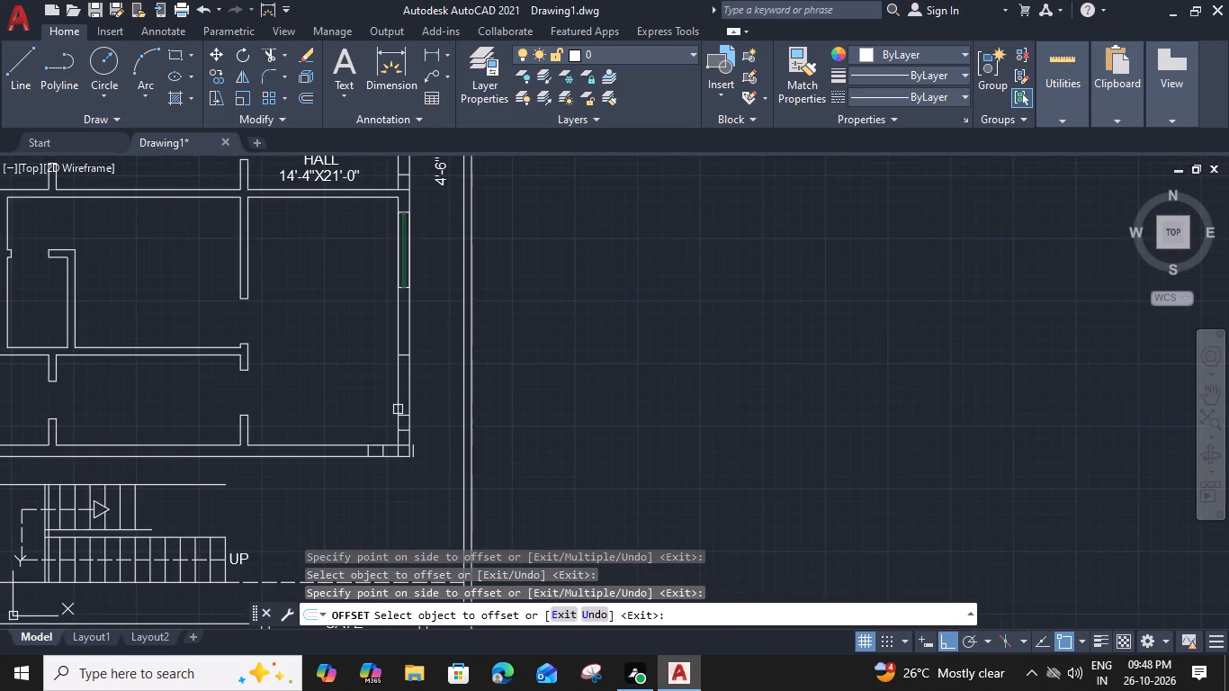
pyautogui.scroll(2, 370, 457)
pyautogui.click(362, 446)
pyautogui.click(262, 441)
pyautogui.press('Escape')
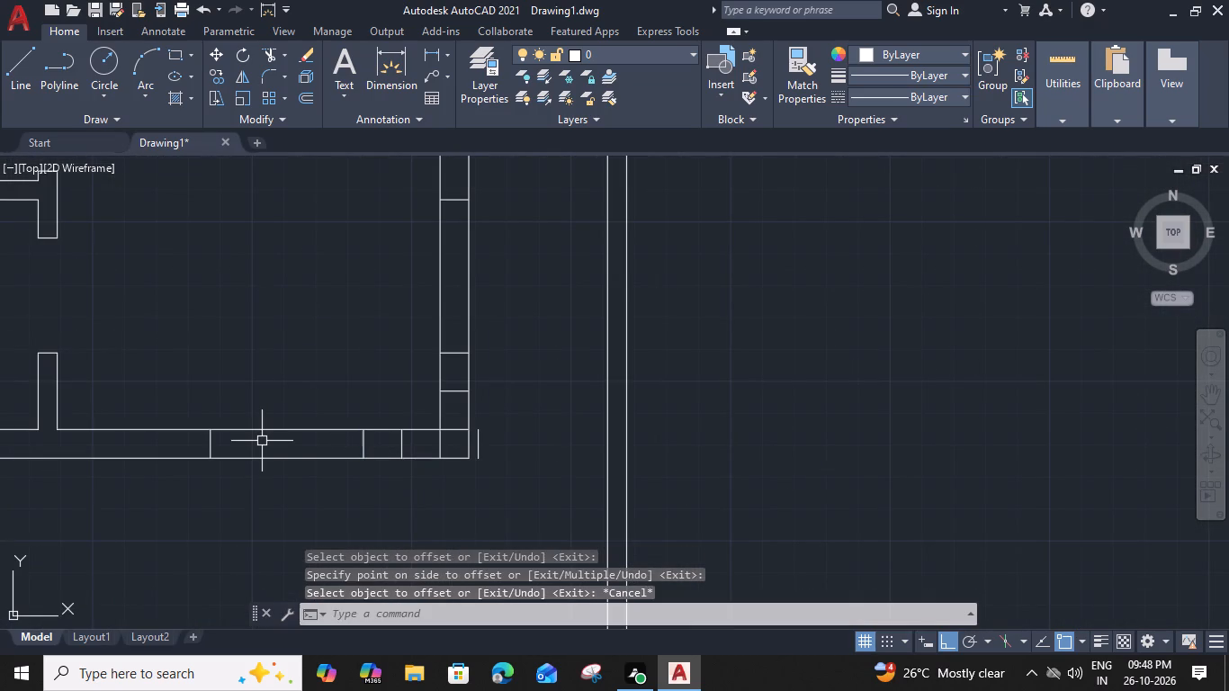
# Trim away the junction lines, the jamb lines nearest the southeast corner, and the stray vertical line outside the east wall.
pyautogui.write('TR')
pyautogui.press('space')
pyautogui.click(381, 444)
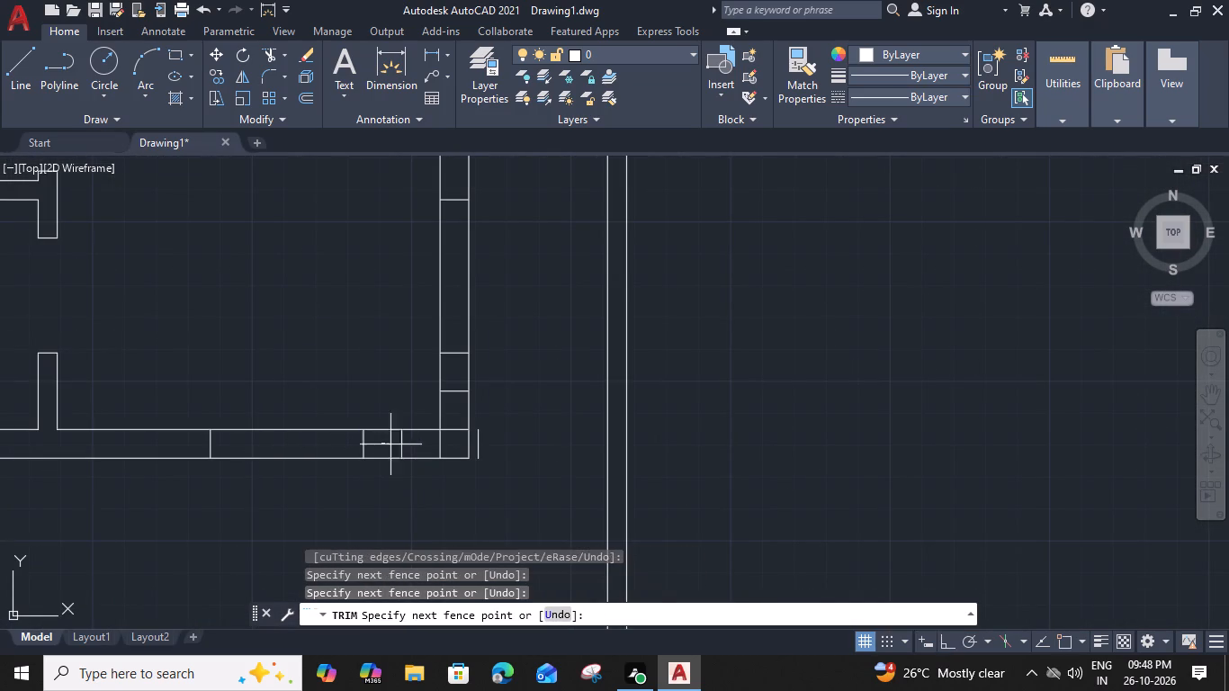
pyautogui.click(453, 450)
pyautogui.click(454, 382)
pyautogui.click(451, 435)
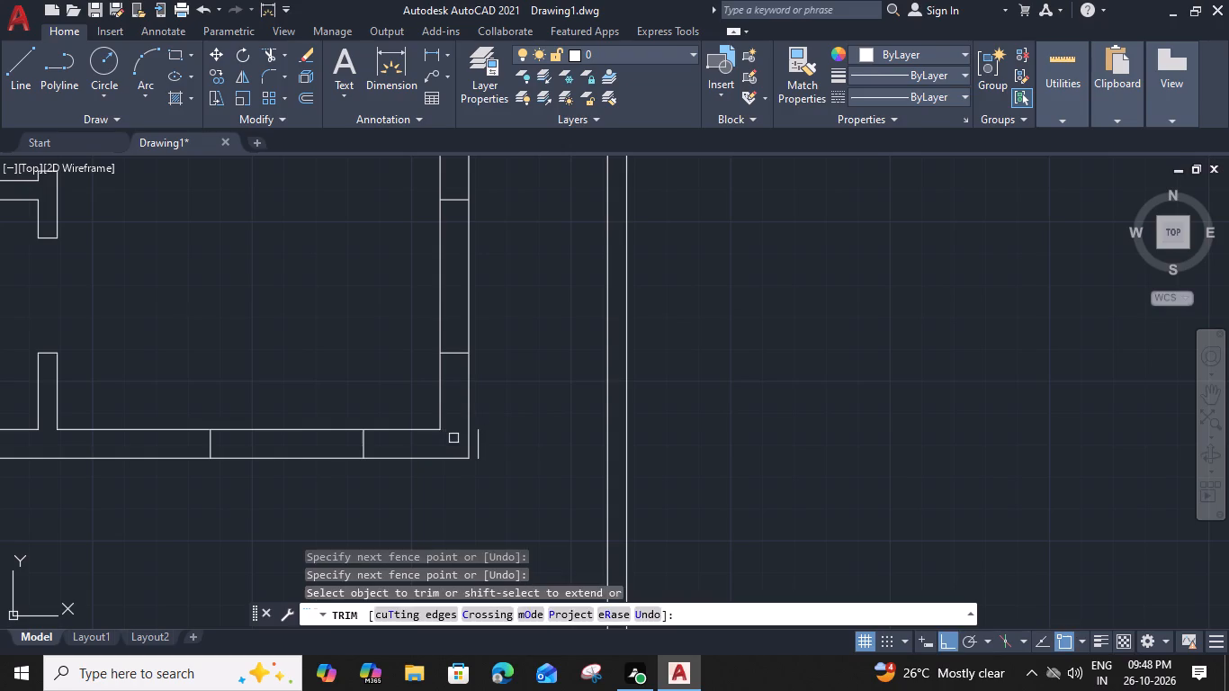
pyautogui.click(479, 449)
pyautogui.press('Escape')
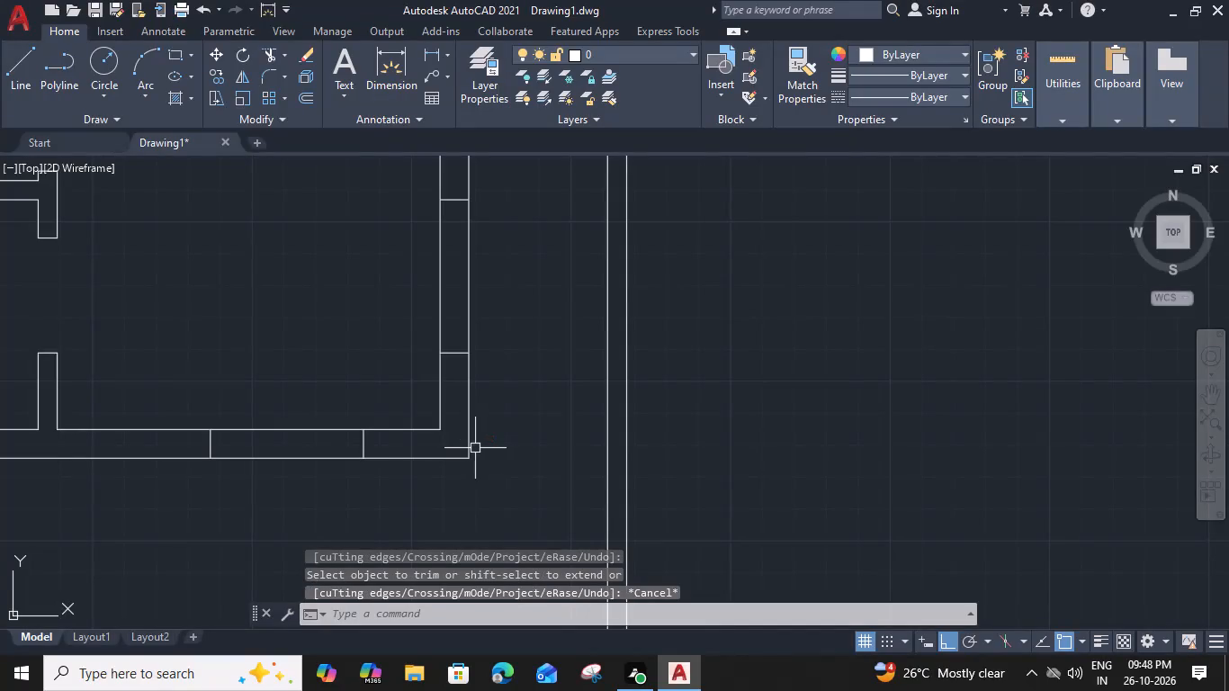
# Trim the wall faces between the jamb lines to cut 4' openings in the south and east walls near the southeast corner.
pyautogui.write('TR')
pyautogui.press('space')
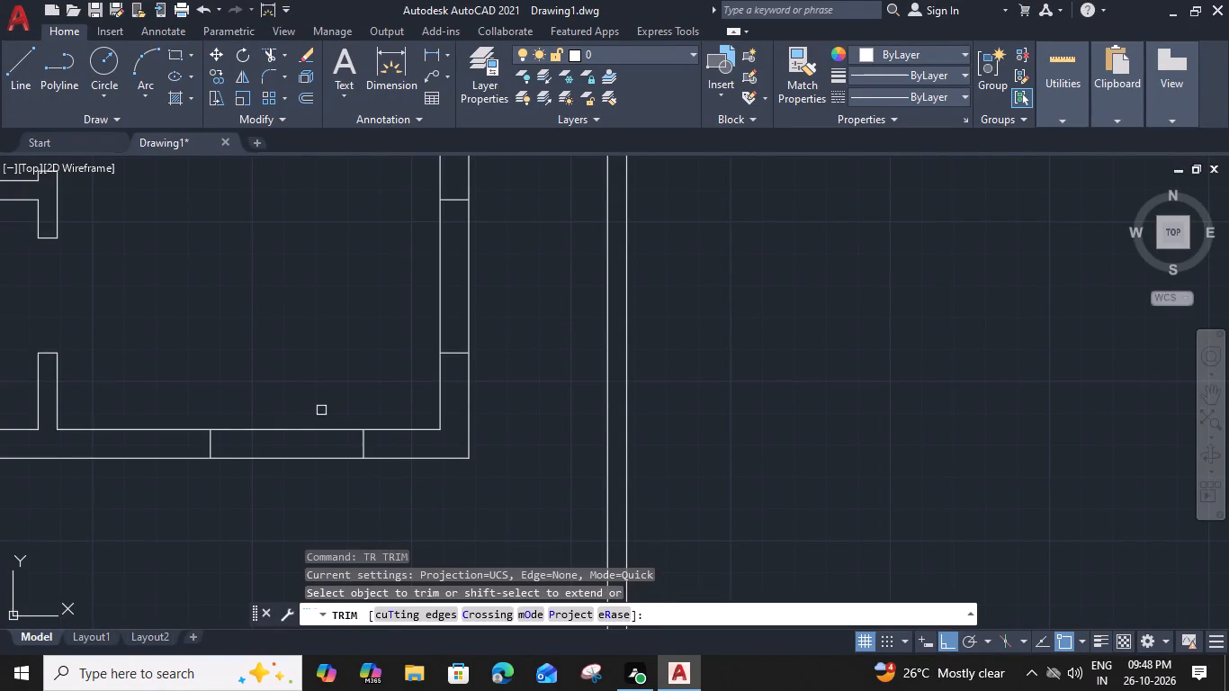
pyautogui.click(320, 407)
pyautogui.moveTo(295, 491); pyautogui.dragTo(296, 475)
pyautogui.click(388, 293)
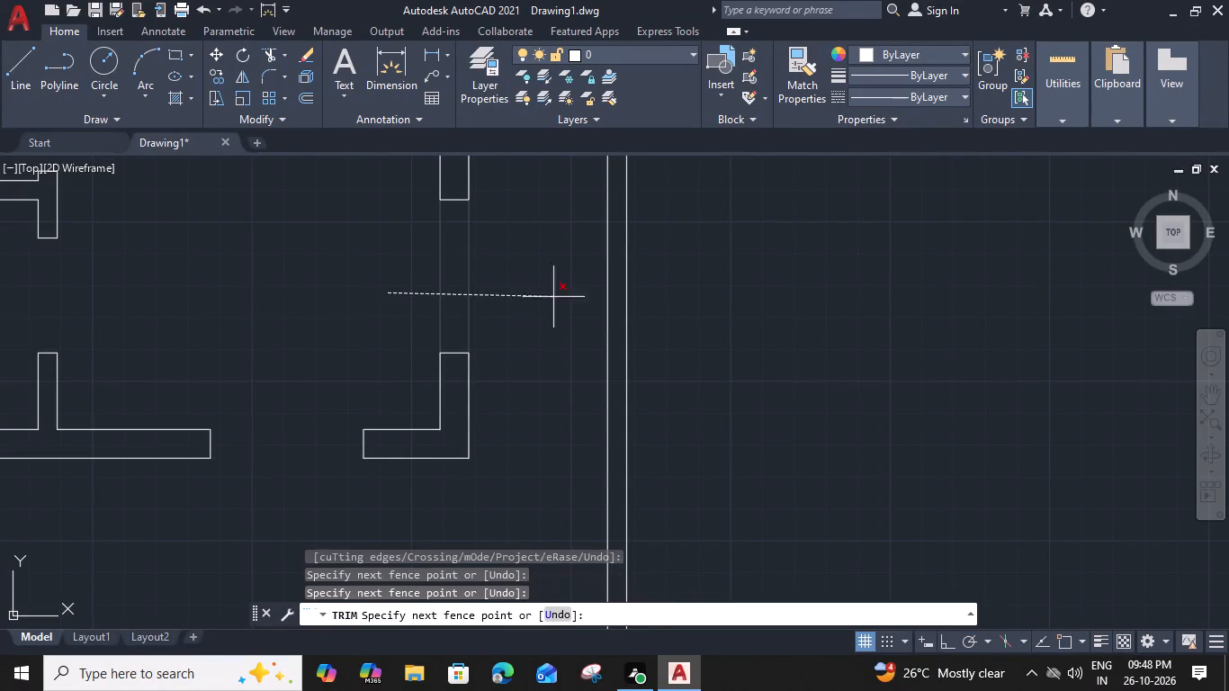
pyautogui.click(556, 298)
# Trim 4' openings in the east wall just north of both cross walls and remove the junction lines there.
pyautogui.scroll(-3, 549, 291)
pyautogui.moveTo(466, 257); pyautogui.dragTo(406, 464, button='middle')
pyautogui.scroll(2, 434, 312)
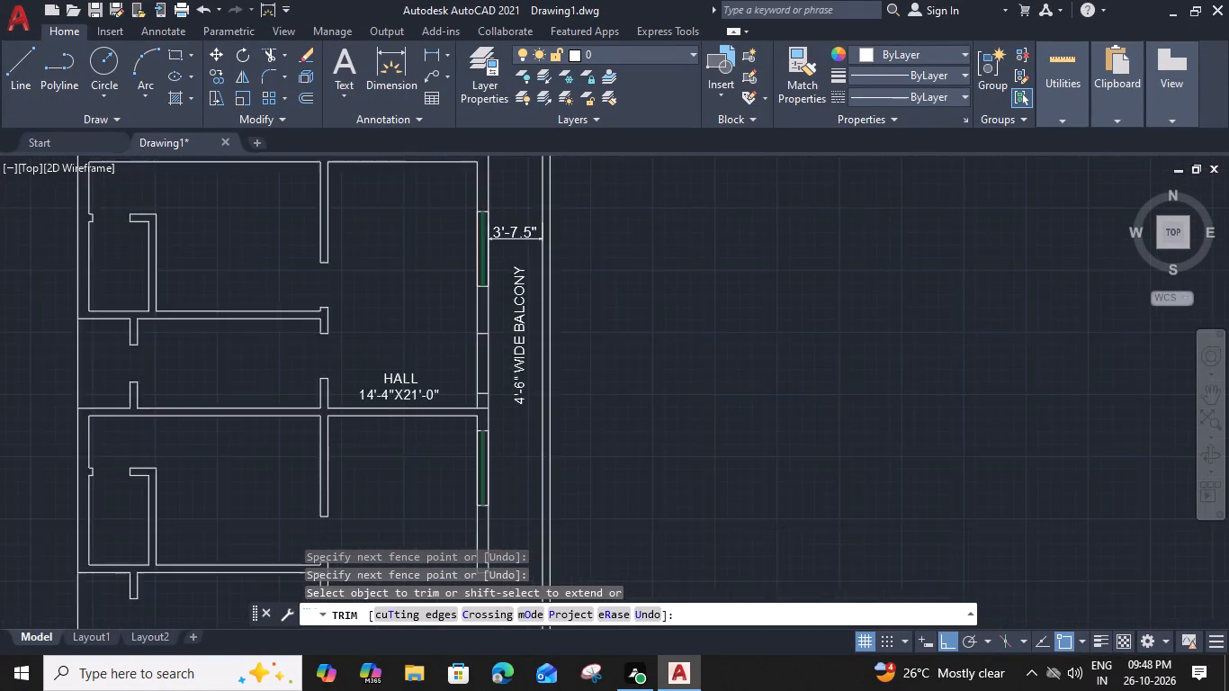
pyautogui.click(469, 389)
pyautogui.click(527, 400)
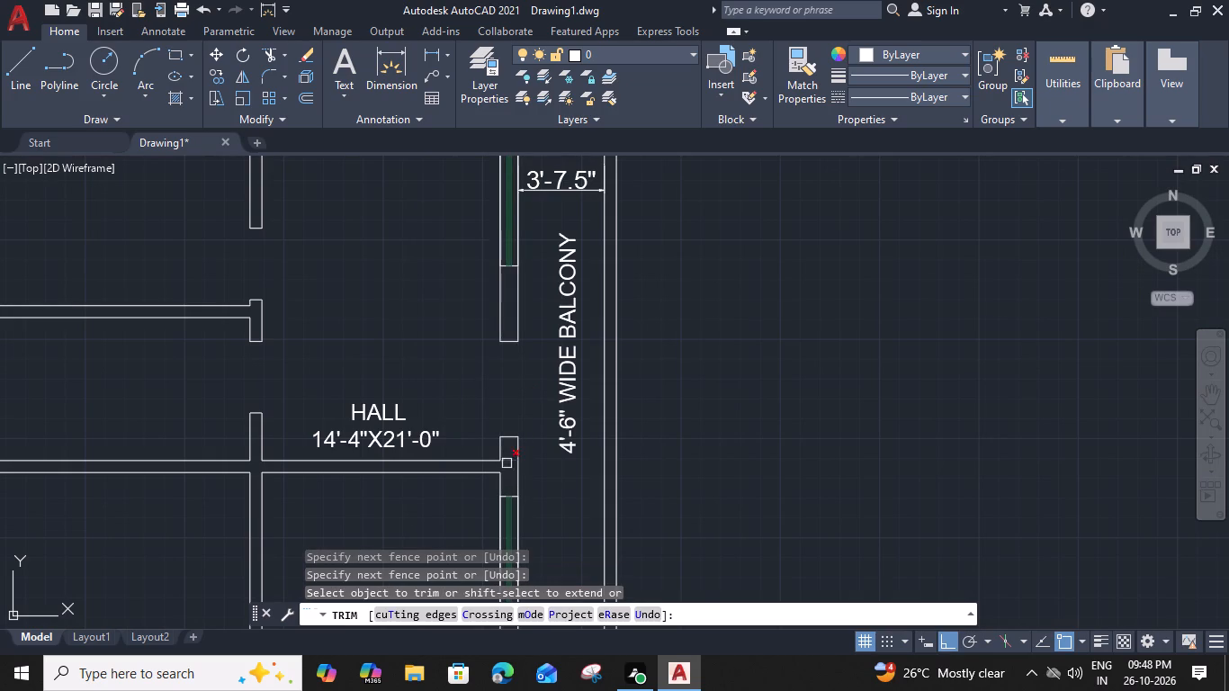
pyautogui.click(507, 462)
pyautogui.moveTo(418, 289); pyautogui.dragTo(343, 601, button='middle')
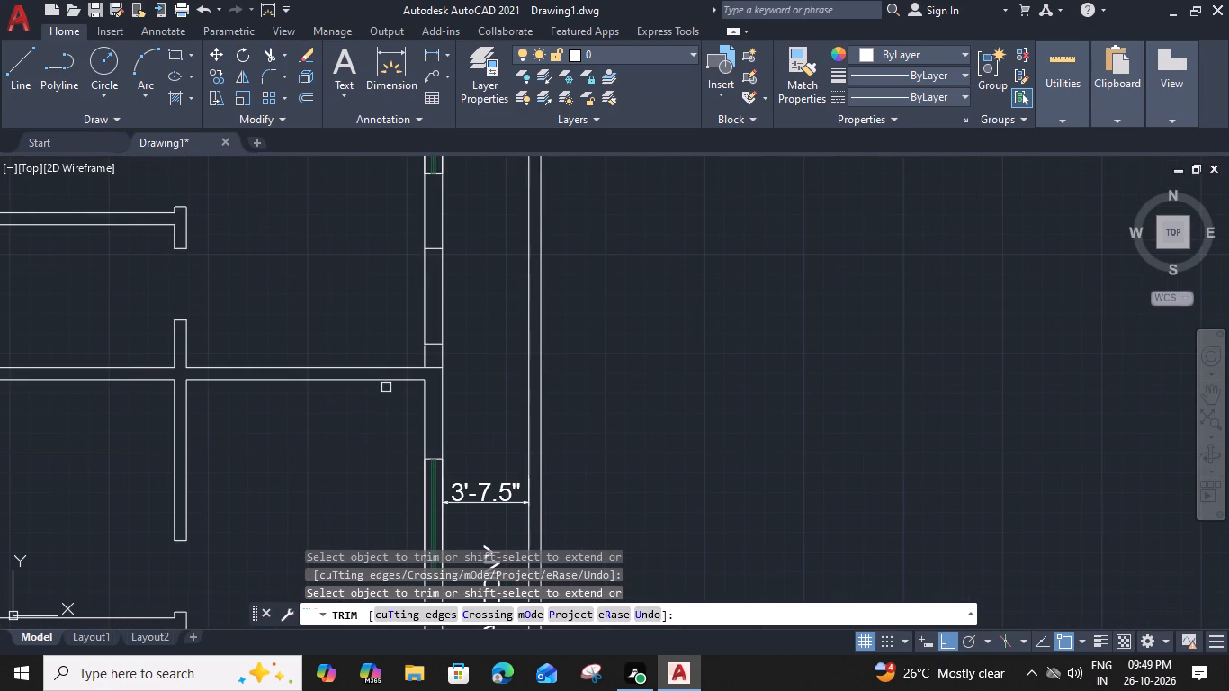
pyautogui.click(433, 368)
pyautogui.click(411, 300)
pyautogui.click(464, 299)
pyautogui.scroll(-3, 464, 299)
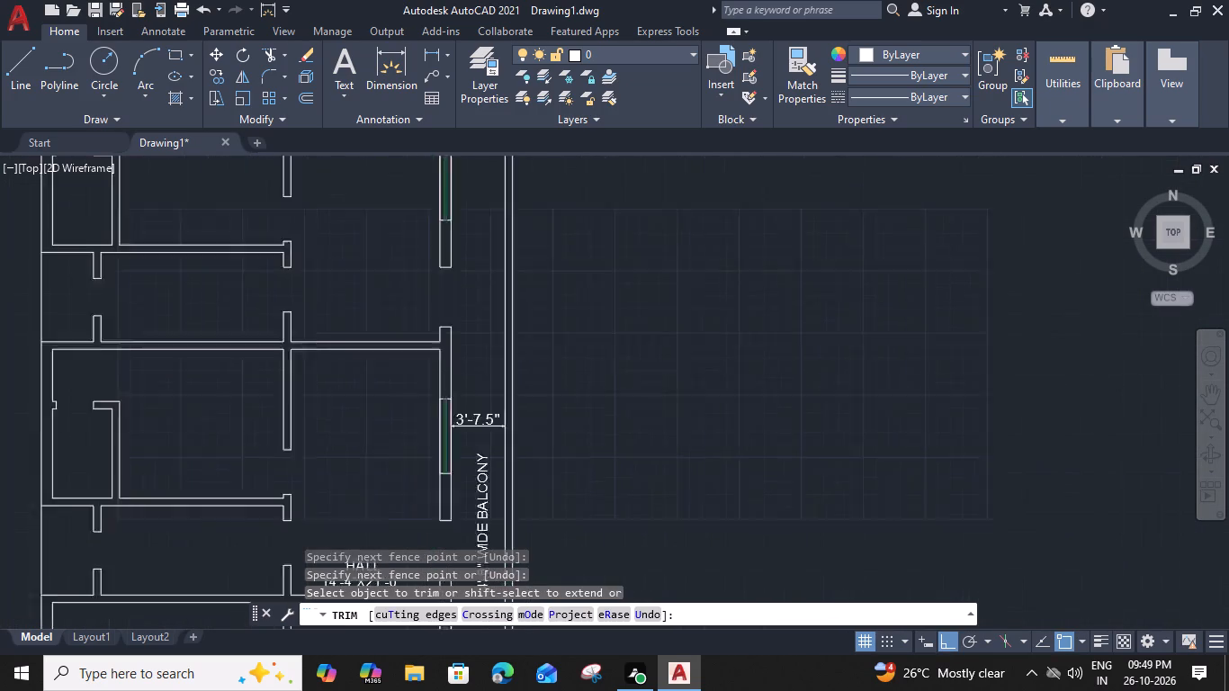
pyautogui.moveTo(392, 256); pyautogui.dragTo(426, 277, button='middle')
pyautogui.press('Escape')
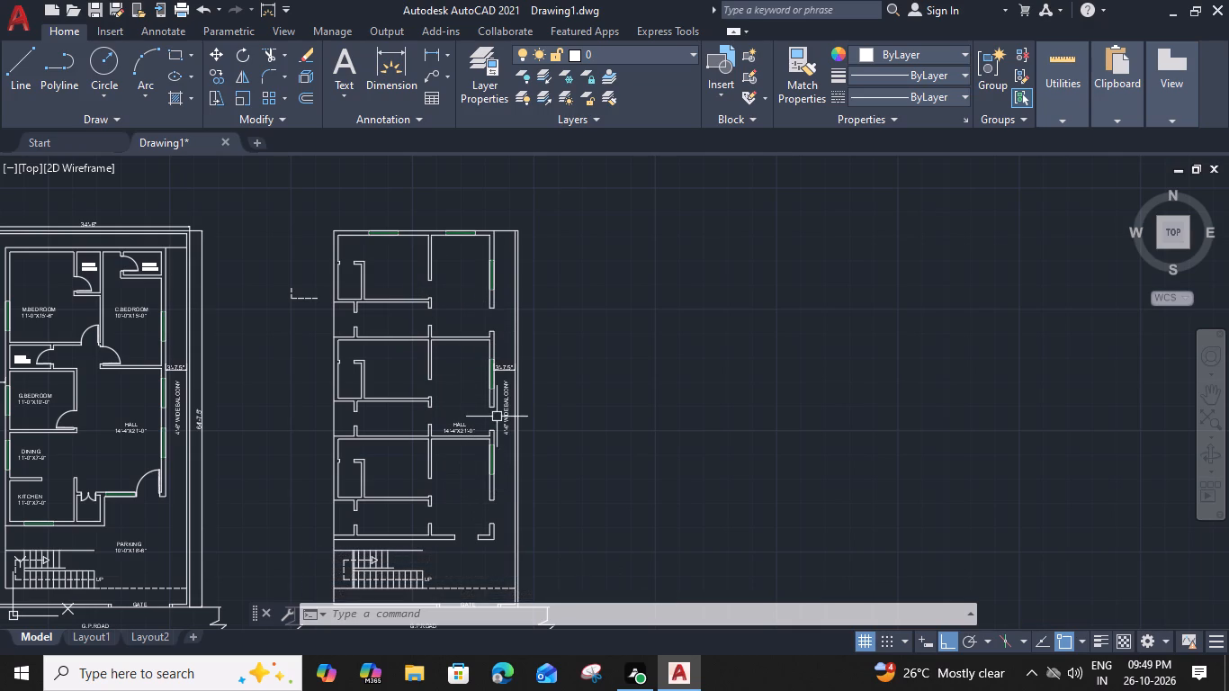
# Copy the HALL 14'-4"X21'-0" label straight north into the northeast room.
pyautogui.scroll(3, 493, 481)
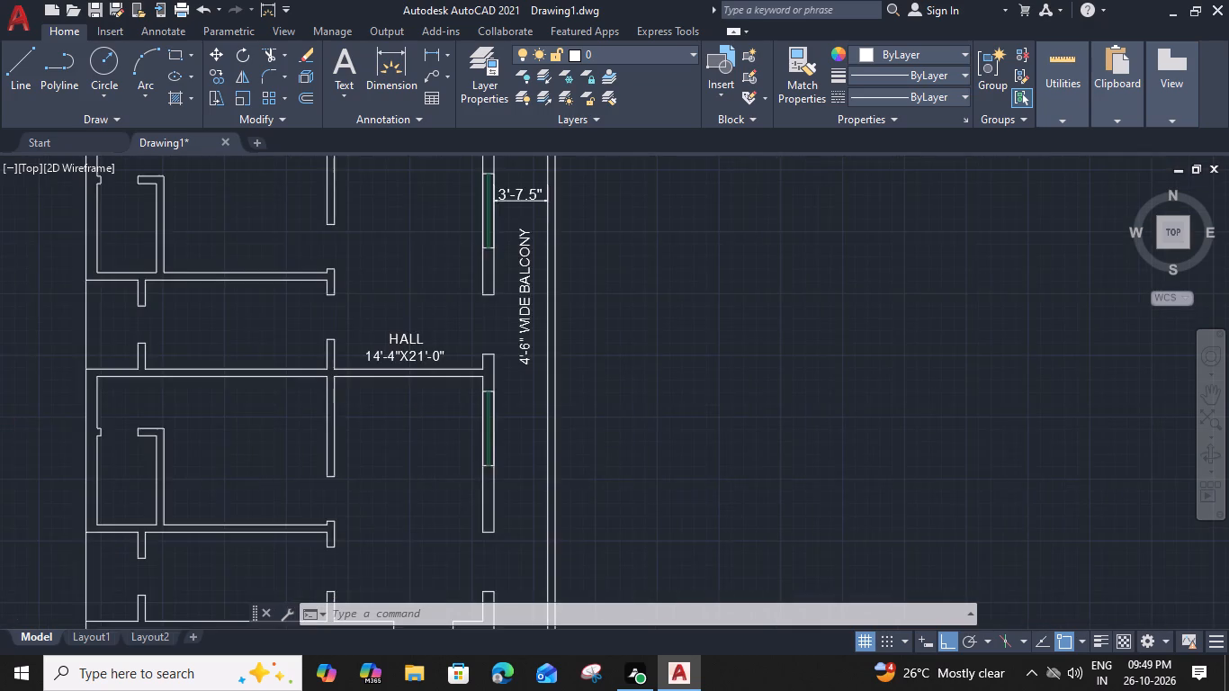
pyautogui.scroll(-2, 491, 480)
pyautogui.moveTo(434, 440); pyautogui.dragTo(460, 442, button='middle')
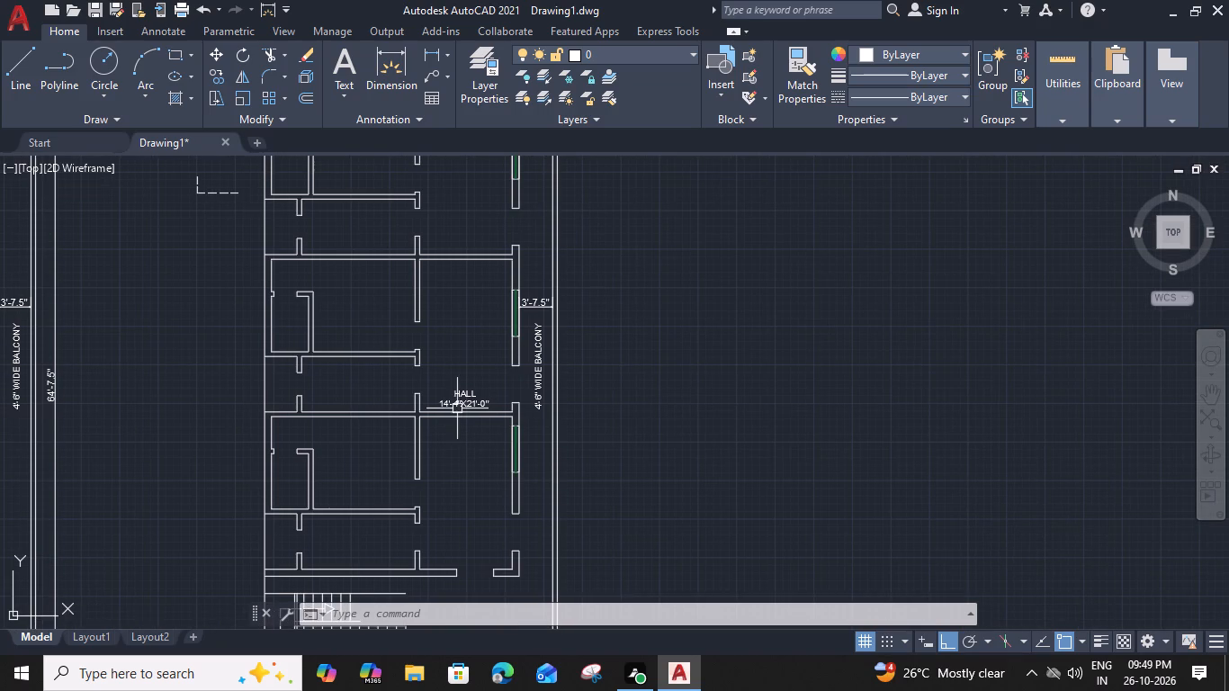
pyautogui.click(460, 390)
pyautogui.press('c')
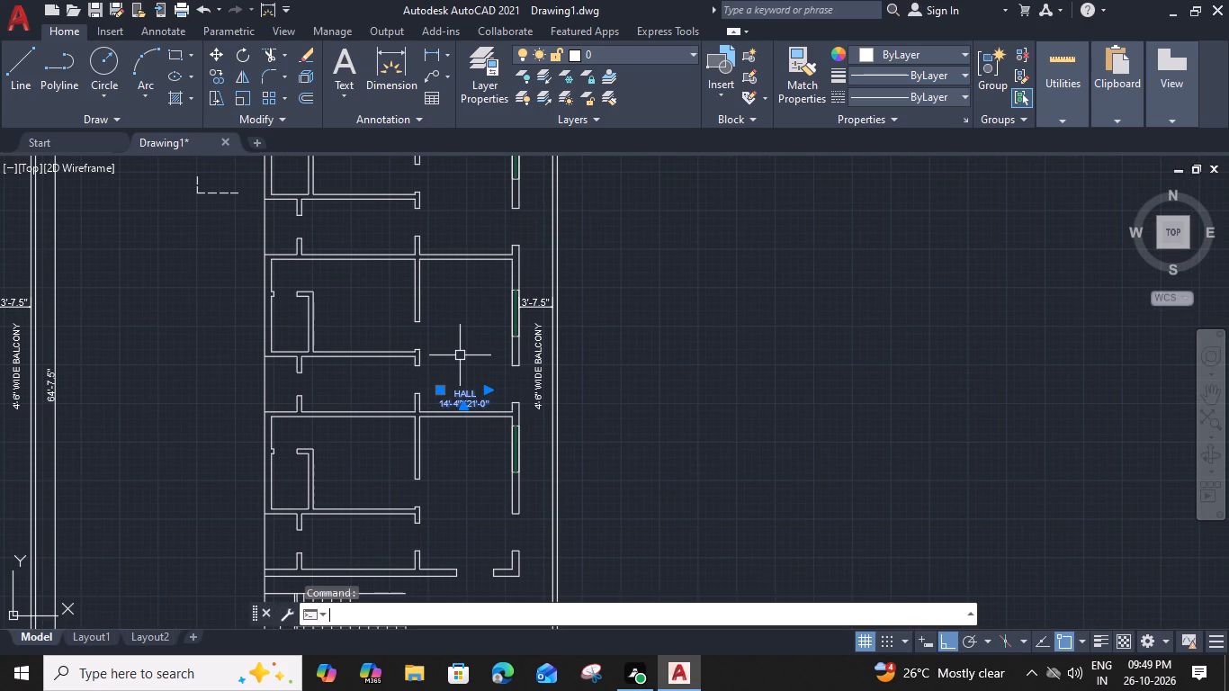
pyautogui.write('O')
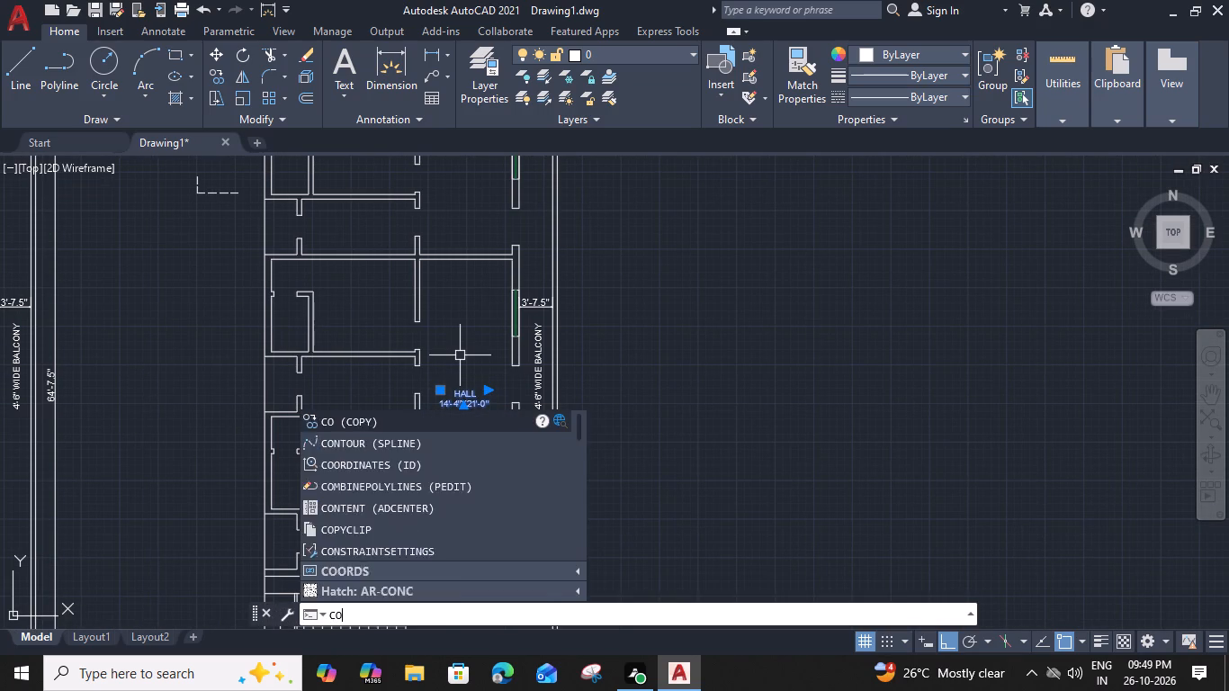
pyautogui.press('space')
pyautogui.scroll(2, 450, 402)
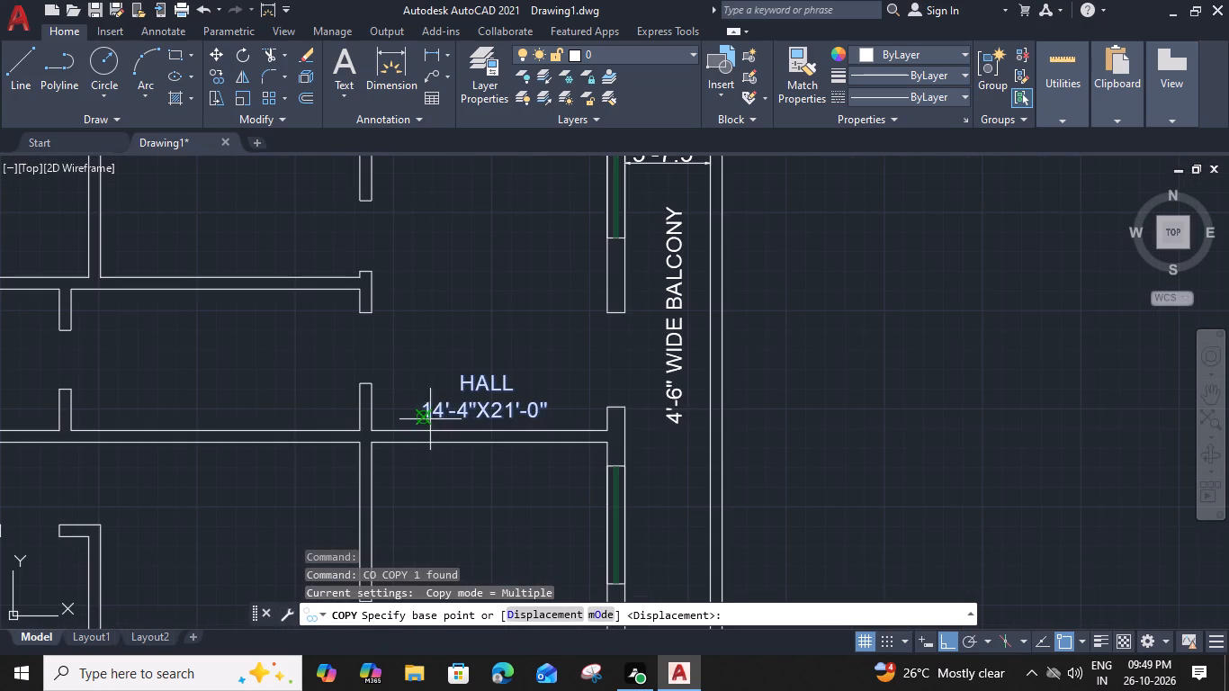
pyautogui.click(424, 415)
pyautogui.moveTo(443, 238); pyautogui.dragTo(431, 616, button='middle')
pyautogui.moveTo(457, 207); pyautogui.dragTo(449, 337, button='middle')
pyautogui.click(426, 259)
pyautogui.press('Escape')
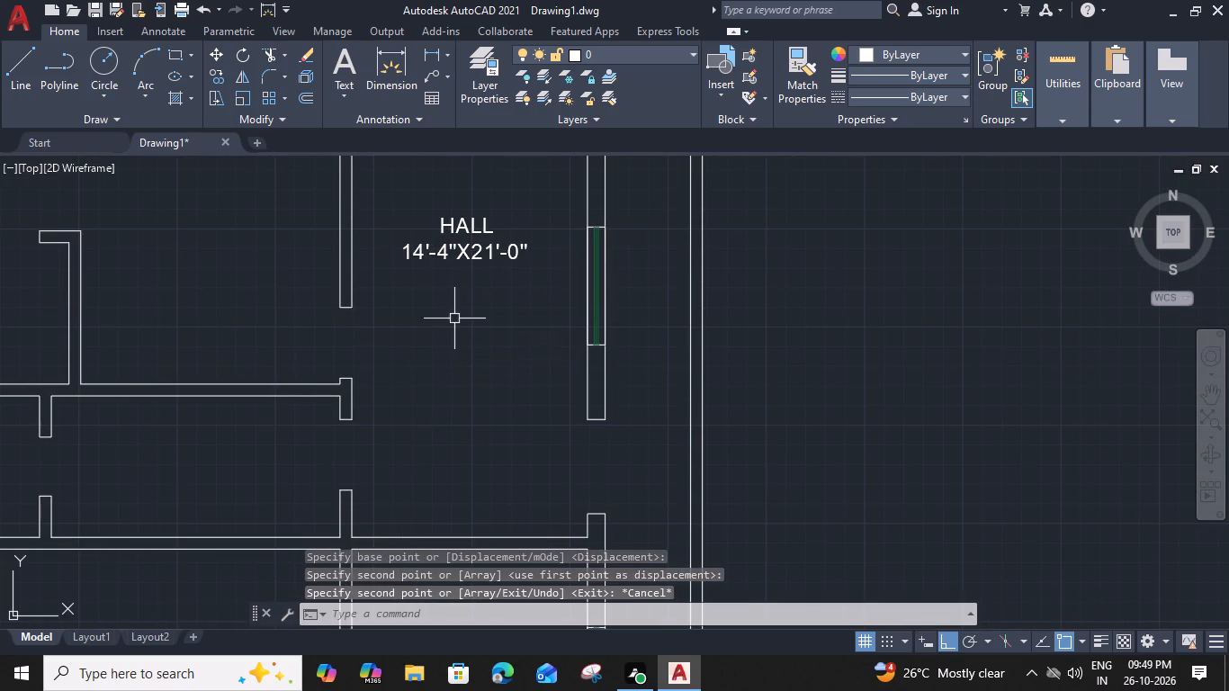
# Change the size line of the northeast room's HALL label to 10'-0"X16'-4".
pyautogui.moveTo(455, 319); pyautogui.dragTo(460, 387, button='middle')
pyautogui.doubleClick(466, 311)
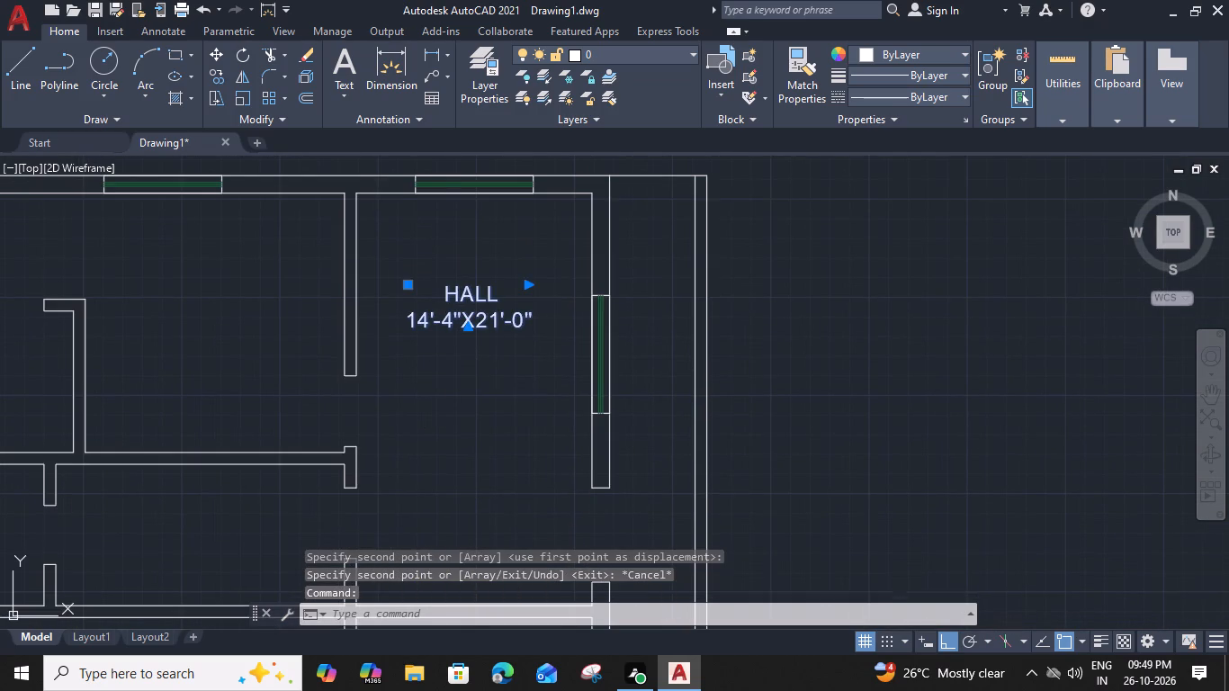
pyautogui.scroll(2, 433, 307)
pyautogui.moveTo(416, 332); pyautogui.dragTo(401, 334)
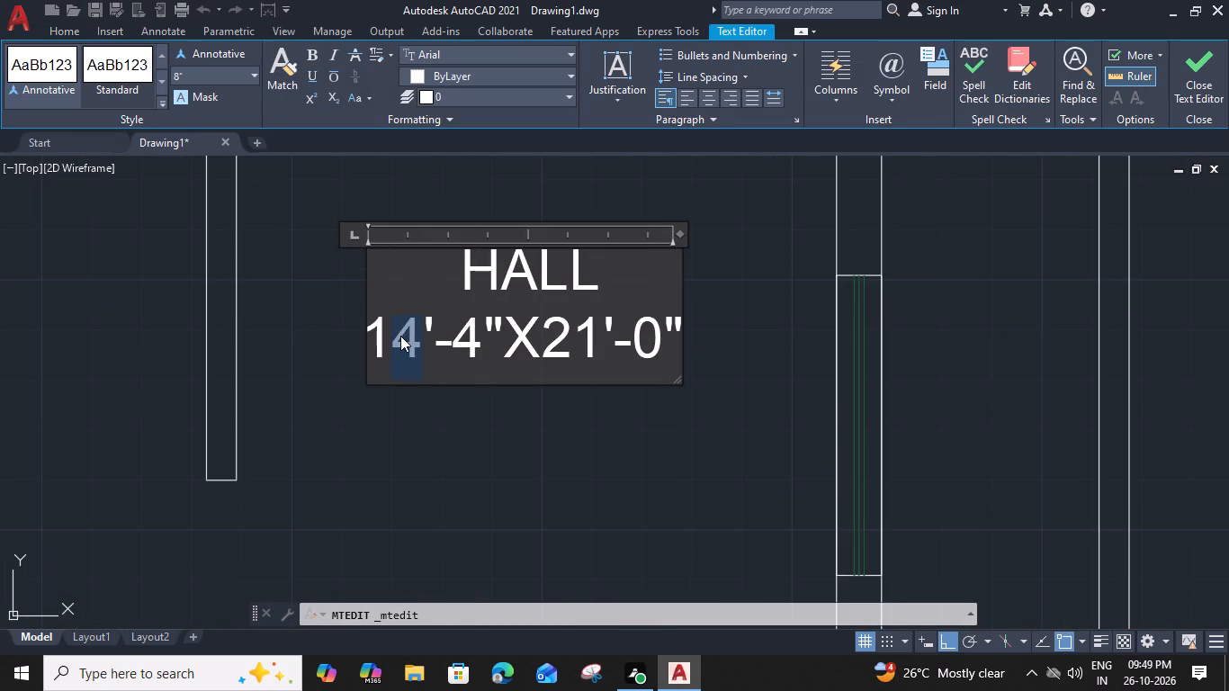
pyautogui.press('0')
pyautogui.moveTo(479, 345); pyautogui.dragTo(461, 343)
pyautogui.press('0')
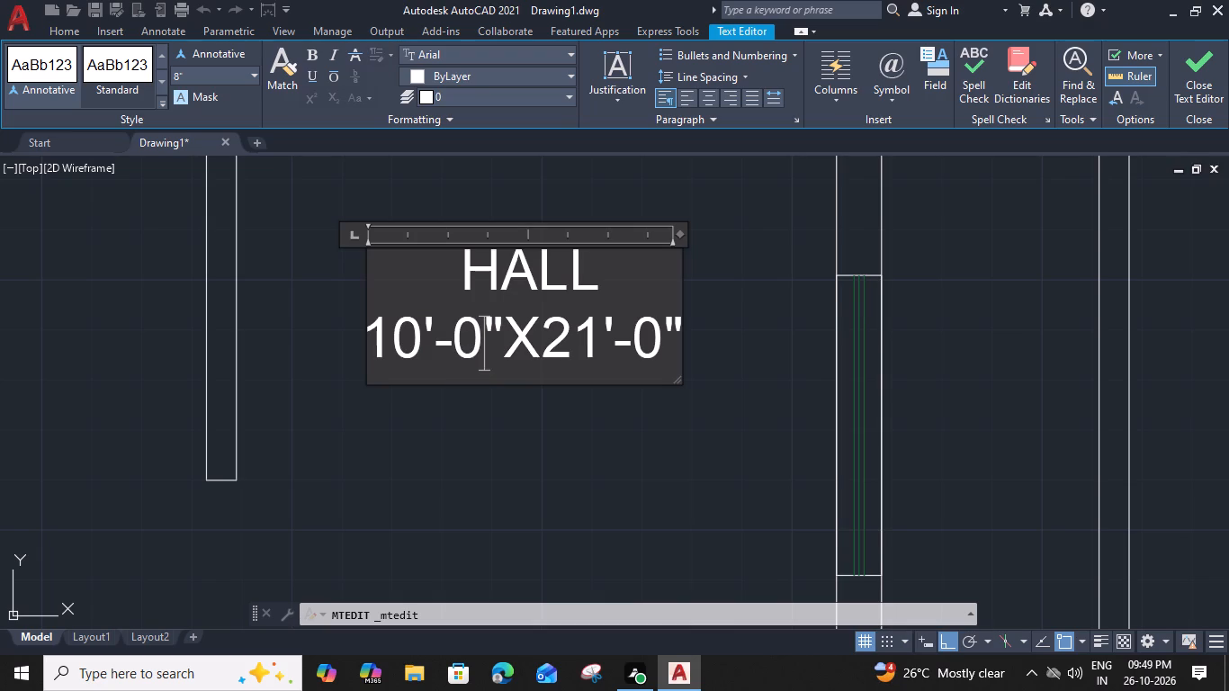
pyautogui.moveTo(590, 349); pyautogui.dragTo(545, 351)
pyautogui.write('16')
pyautogui.moveTo(650, 353); pyautogui.dragTo(639, 353)
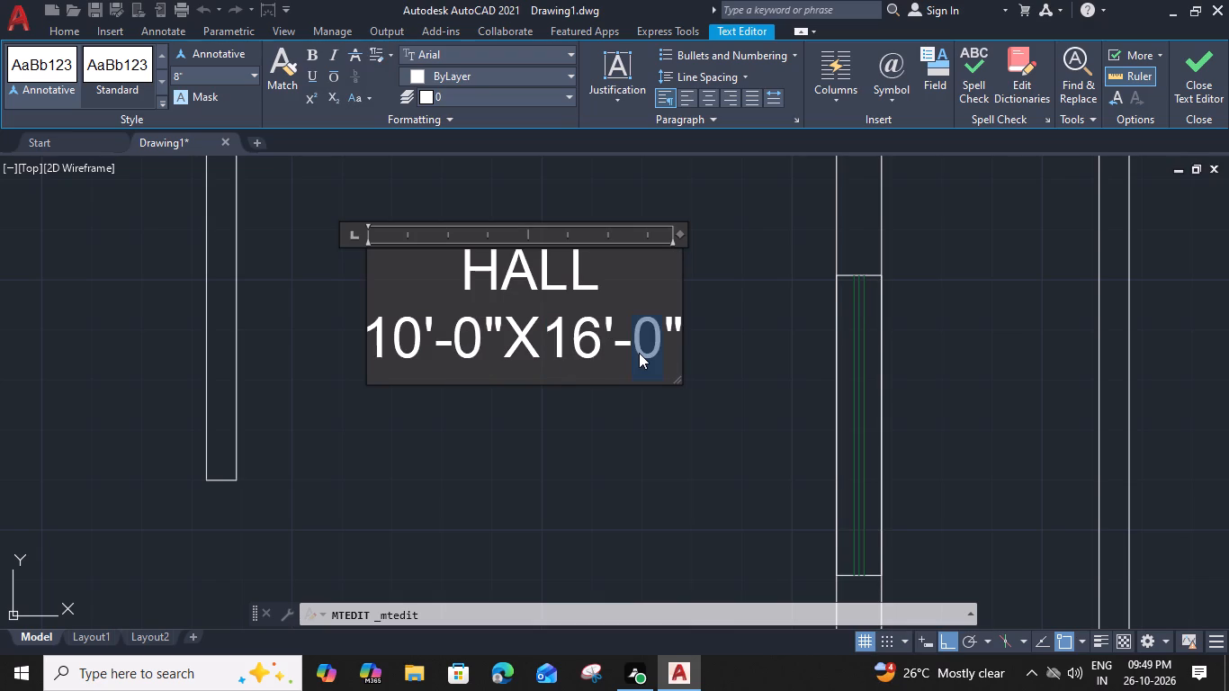
pyautogui.press('4')
pyautogui.click(545, 481)
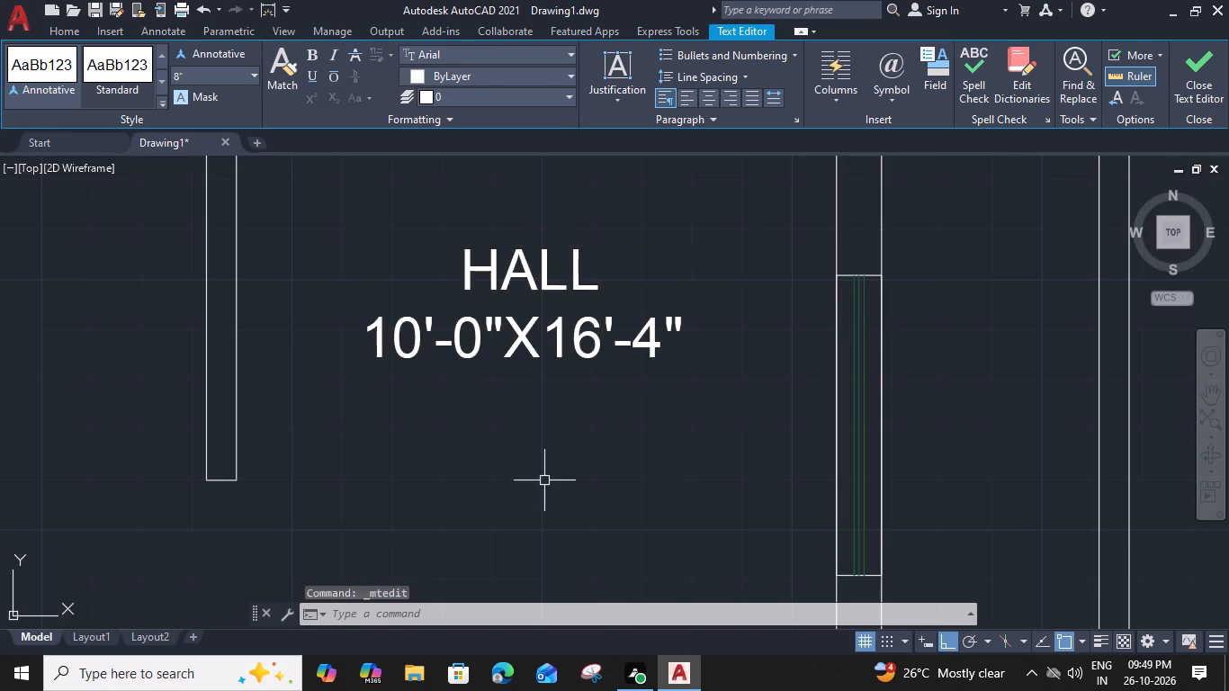
# Copy the HALL 10'-0"X16'-4" label straight south into the middle and southern hall rooms.
pyautogui.scroll(-1, 543, 474)
pyautogui.click(444, 395)
pyautogui.write('CO')
pyautogui.press('space')
pyautogui.click(435, 399)
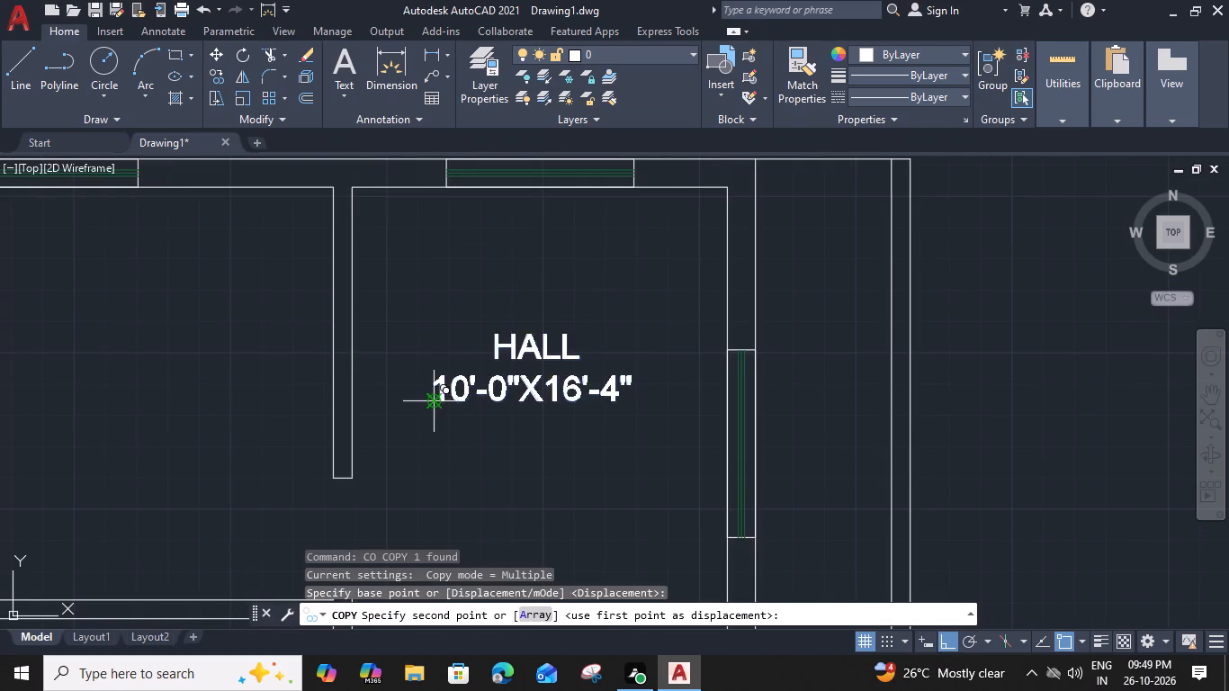
pyautogui.scroll(-2, 435, 427)
pyautogui.moveTo(438, 455); pyautogui.dragTo(451, 322, button='middle')
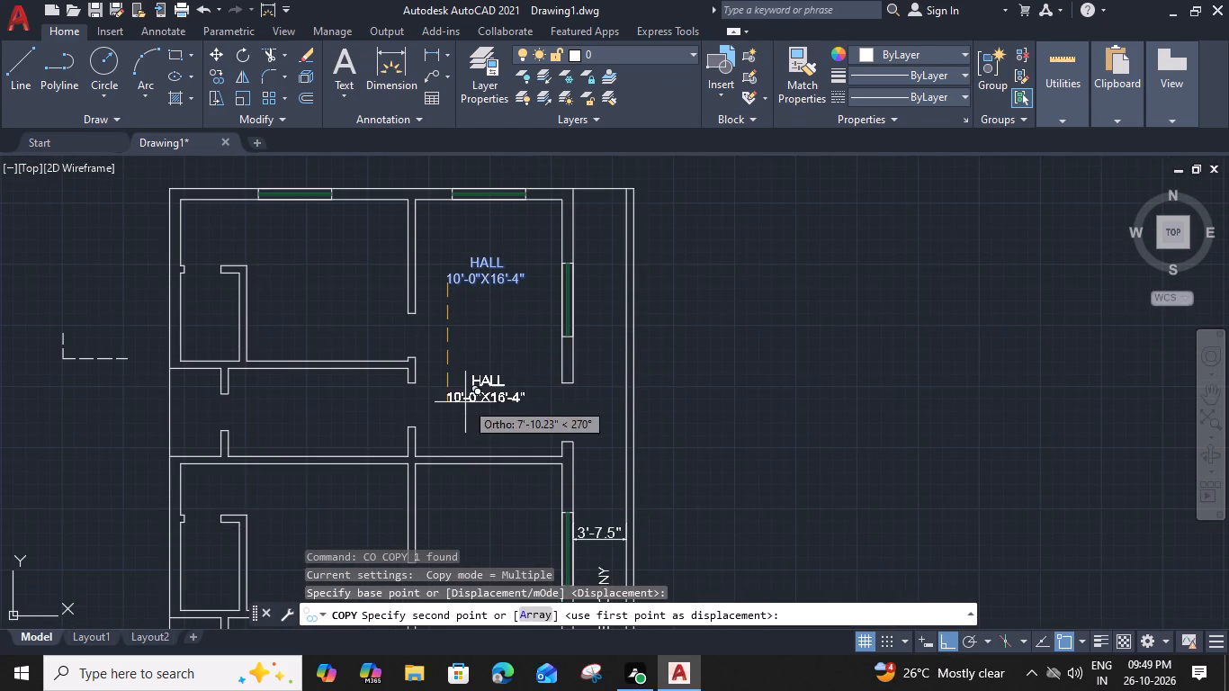
pyautogui.moveTo(466, 452); pyautogui.dragTo(462, 297, button='middle')
pyautogui.click(454, 421)
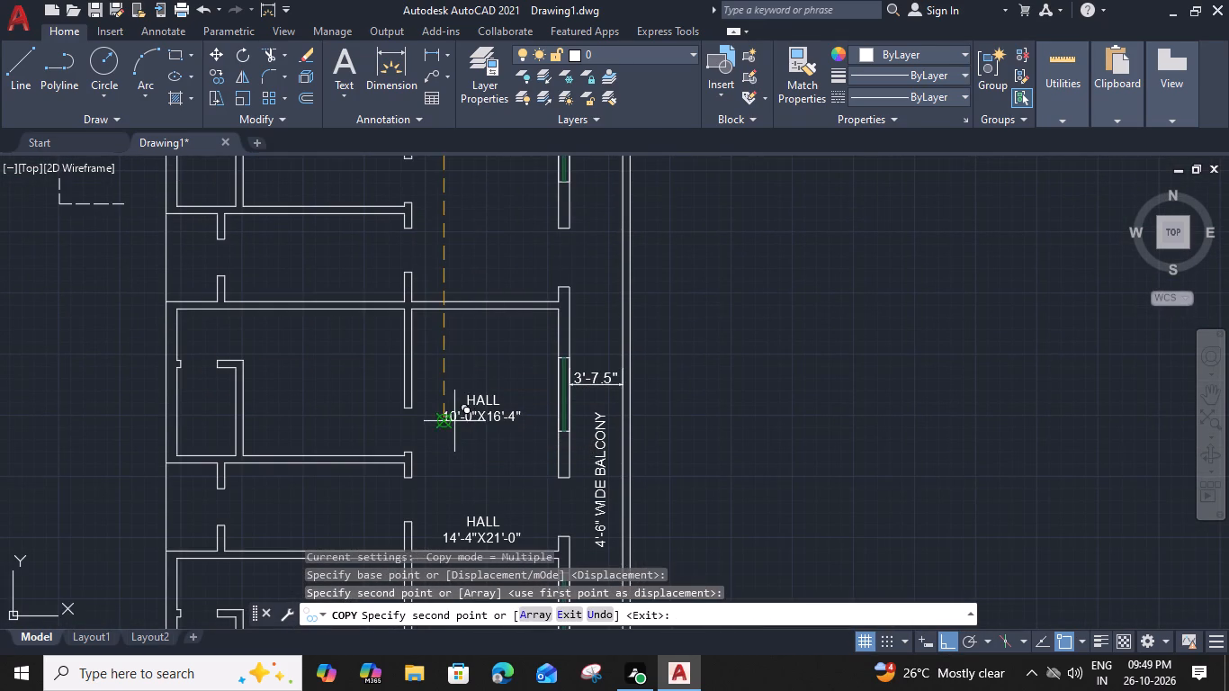
pyautogui.moveTo(453, 443); pyautogui.dragTo(462, 247, button='middle')
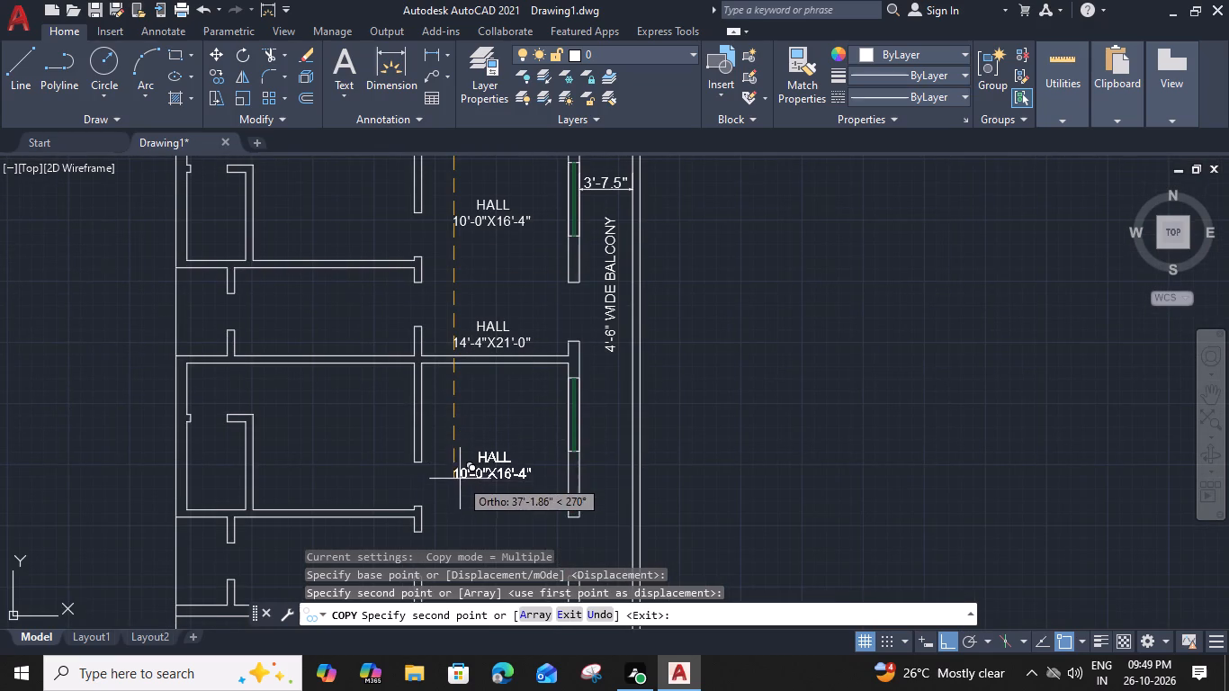
pyautogui.moveTo(461, 476); pyautogui.dragTo(473, 381, button='middle')
pyautogui.click(473, 417)
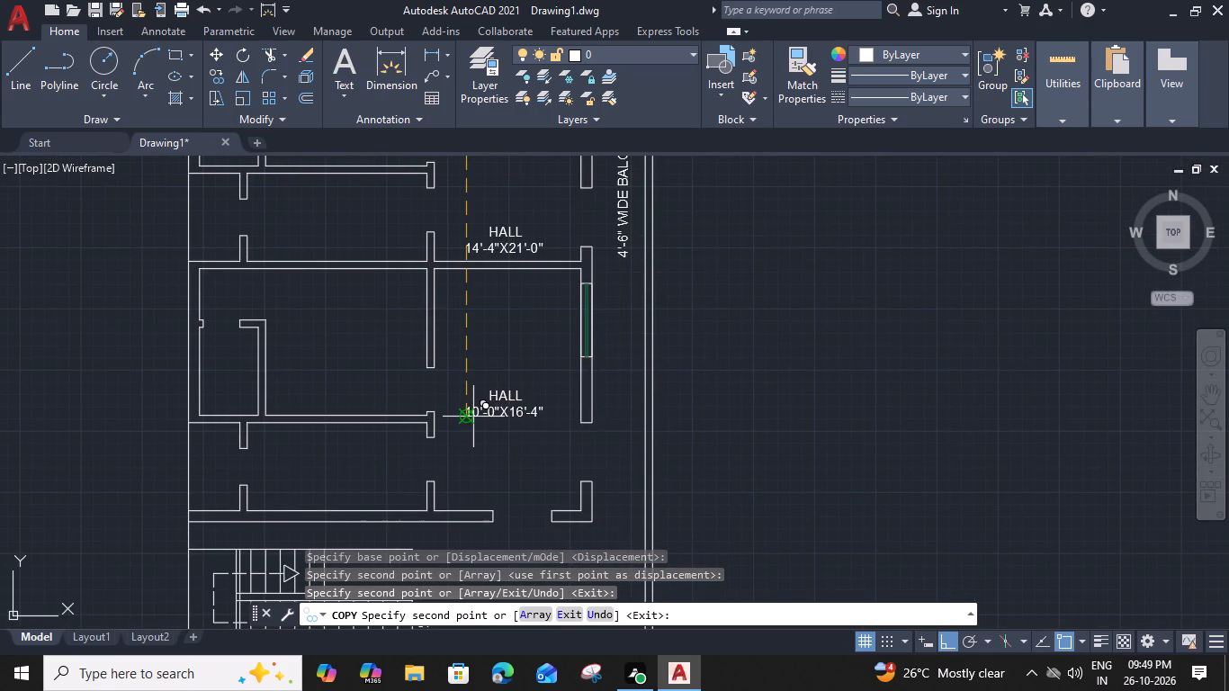
pyautogui.press('Escape')
# Delete the leftover HALL 14'-4"X21'-0" label just north of the southern hall.
pyautogui.click(525, 235)
pyautogui.press('Delete')
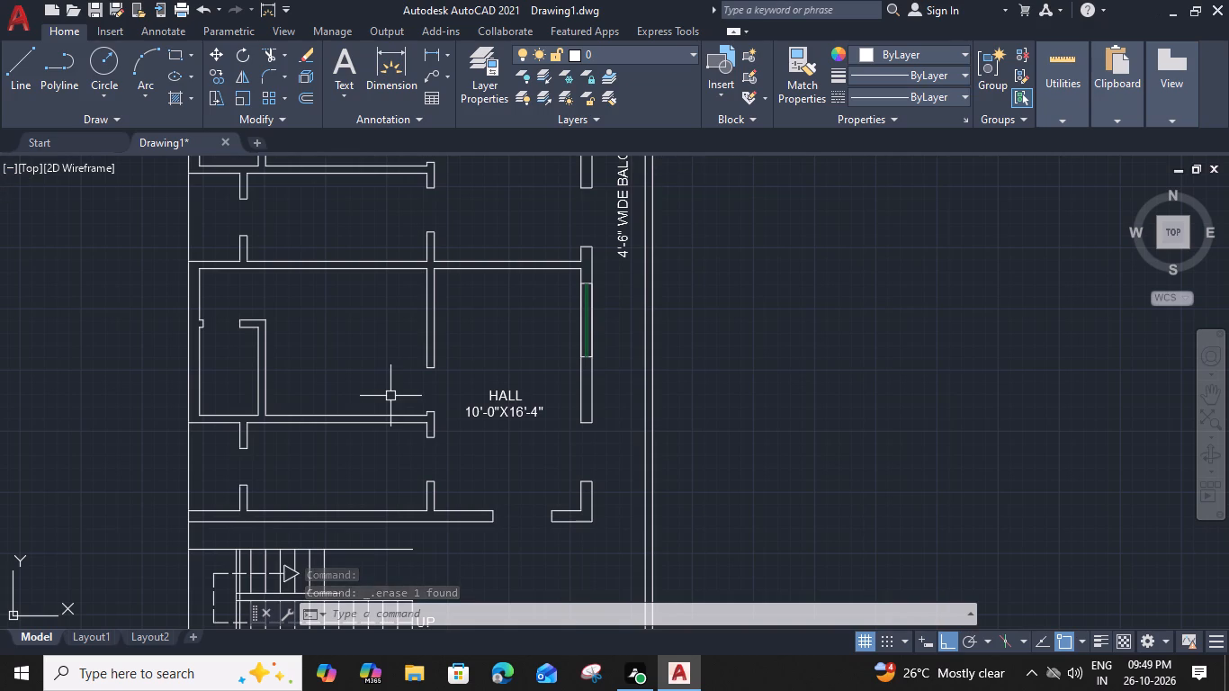
# Copy the M.BEDROOM 11'-0"X15'-6" label from the original plan into the northern bedroom of the new layout.
pyautogui.moveTo(399, 396); pyautogui.dragTo(450, 360, button='middle')
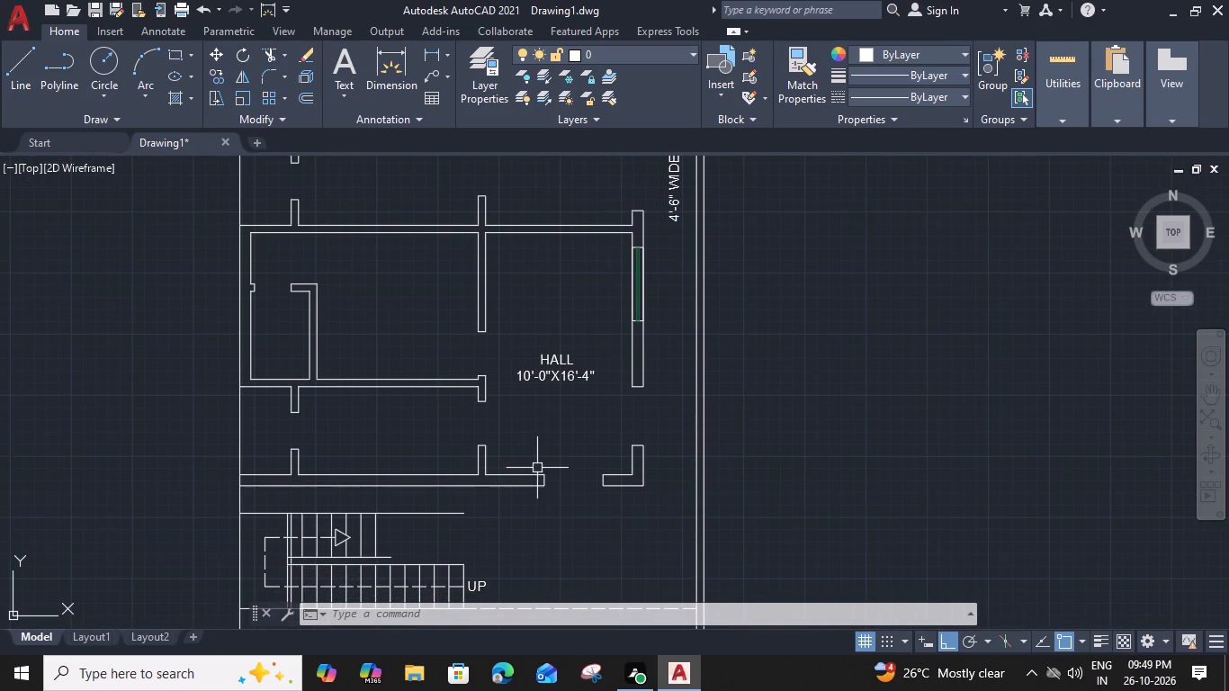
pyautogui.moveTo(540, 468); pyautogui.dragTo(584, 463, button='middle')
pyautogui.moveTo(530, 285); pyautogui.dragTo(538, 290, button='middle')
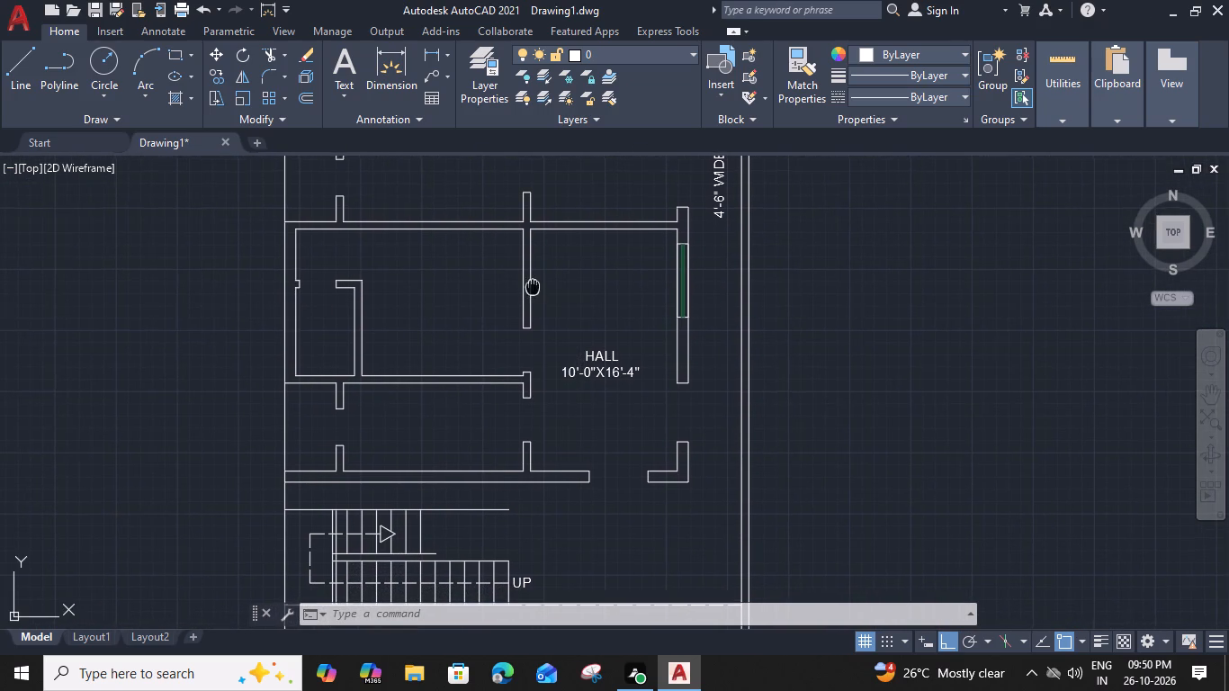
pyautogui.moveTo(538, 290); pyautogui.dragTo(552, 294, button='middle')
pyautogui.scroll(-2, 477, 322)
pyautogui.moveTo(478, 317); pyautogui.dragTo(526, 435, button='middle')
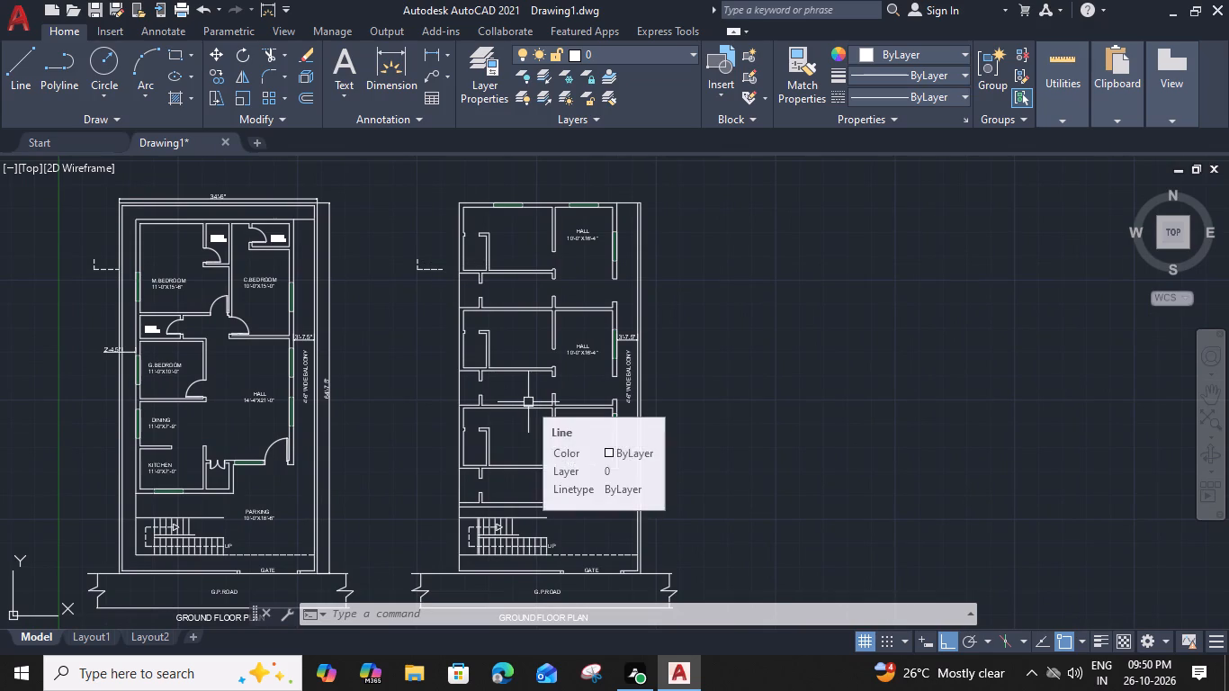
pyautogui.moveTo(501, 371); pyautogui.dragTo(508, 371, button='middle')
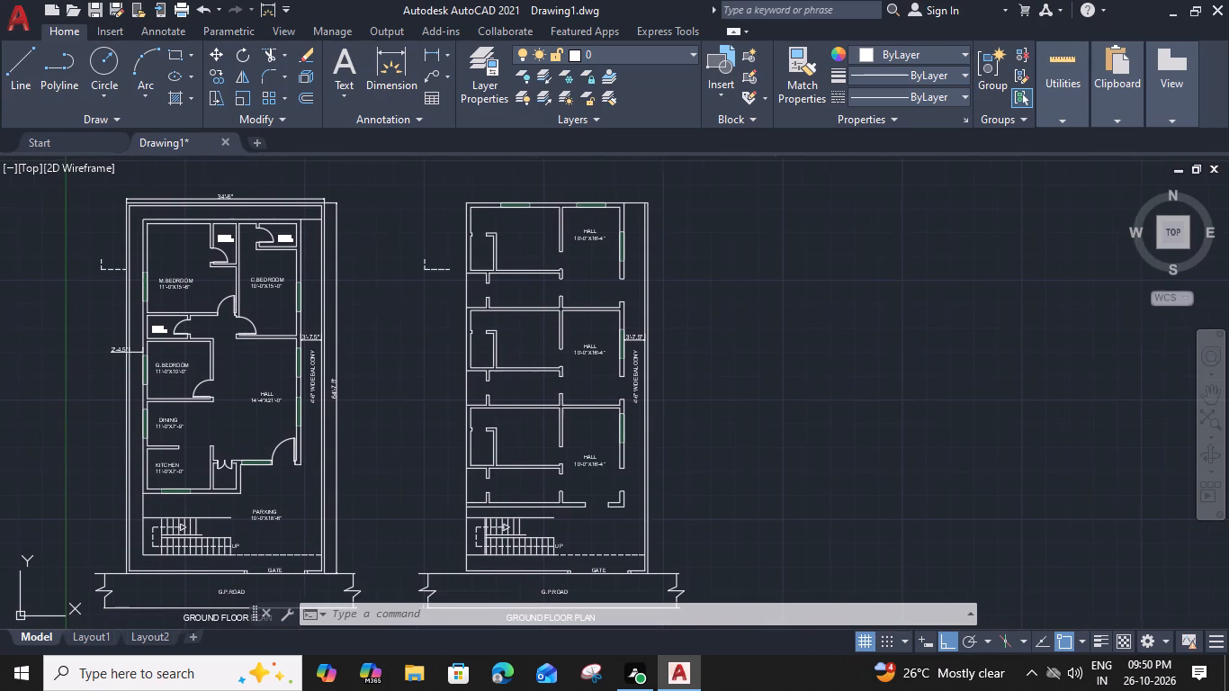
pyautogui.moveTo(508, 371); pyautogui.dragTo(550, 374, button='middle')
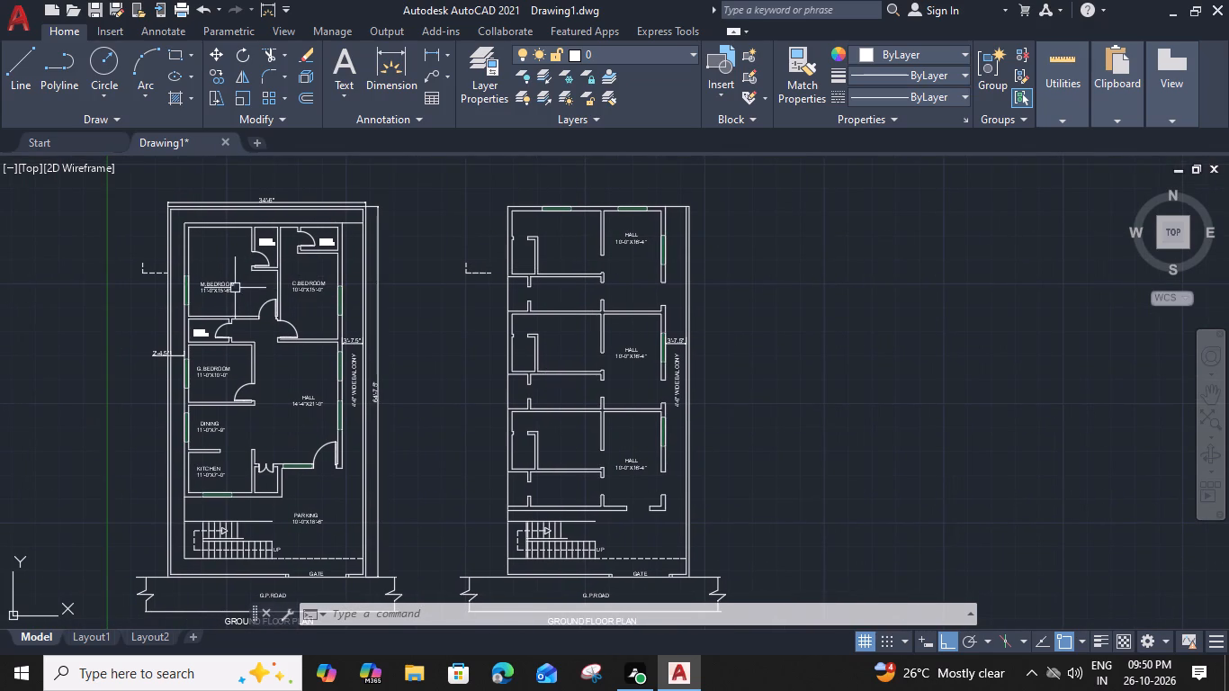
pyautogui.click(235, 288)
pyautogui.write('CO')
pyautogui.press('space')
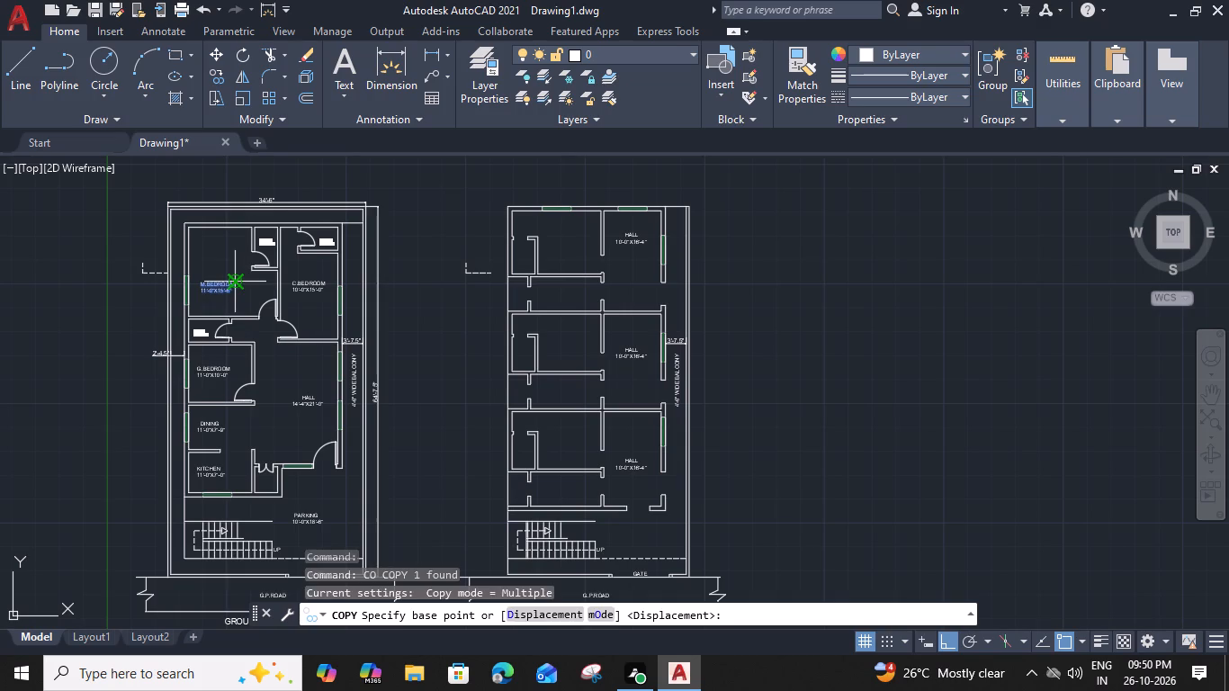
pyautogui.click(240, 287)
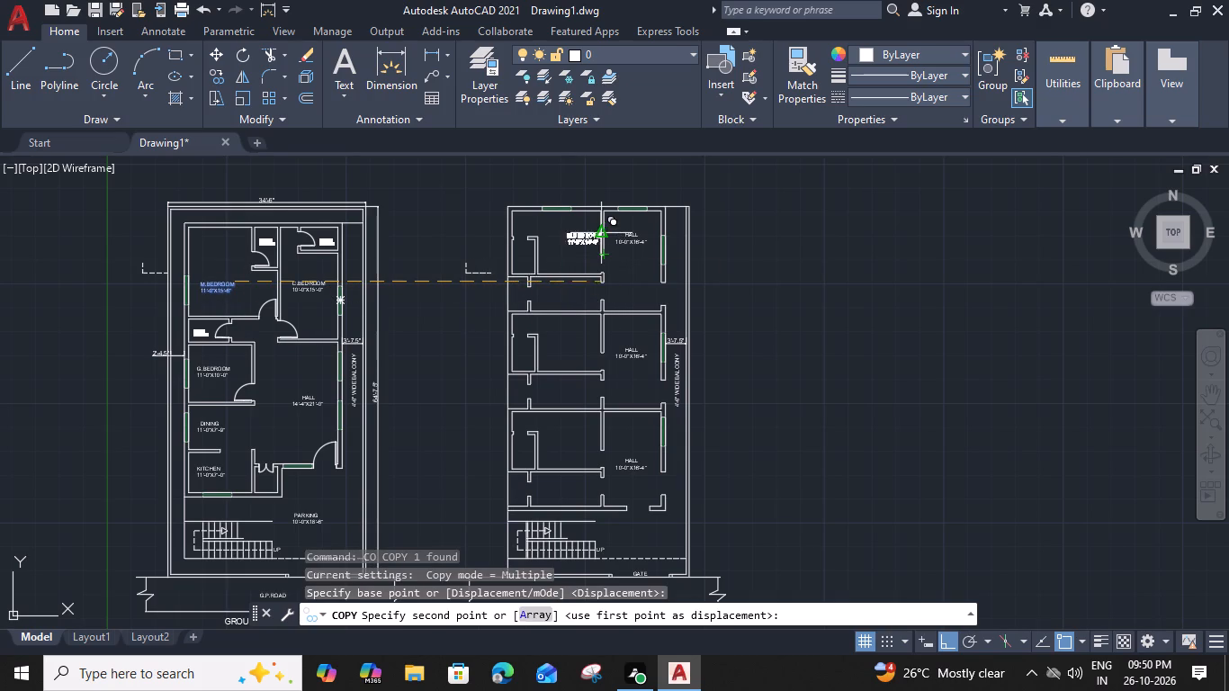
pyautogui.click(598, 238)
pyautogui.press('Escape')
# Move the copied M.BEDROOM label about 2' west, clear of the wall beside the hall.
pyautogui.scroll(3, 577, 235)
pyautogui.click(572, 234)
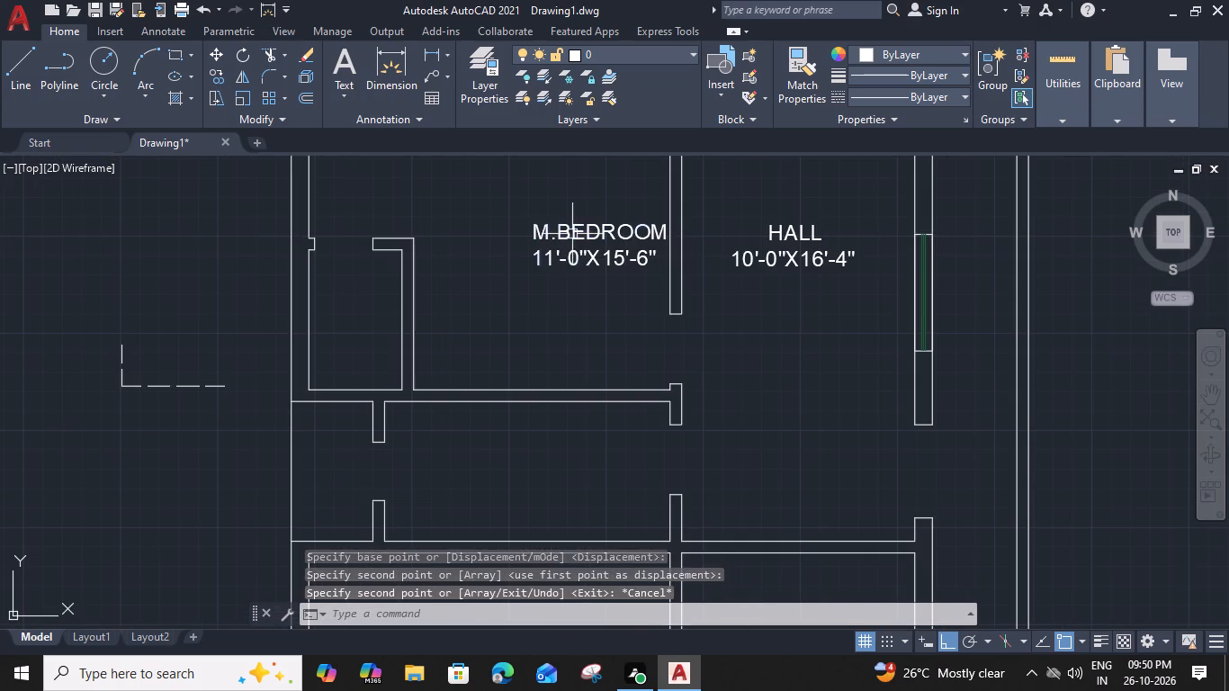
pyautogui.write('M')
pyautogui.press('space')
pyautogui.click(537, 271)
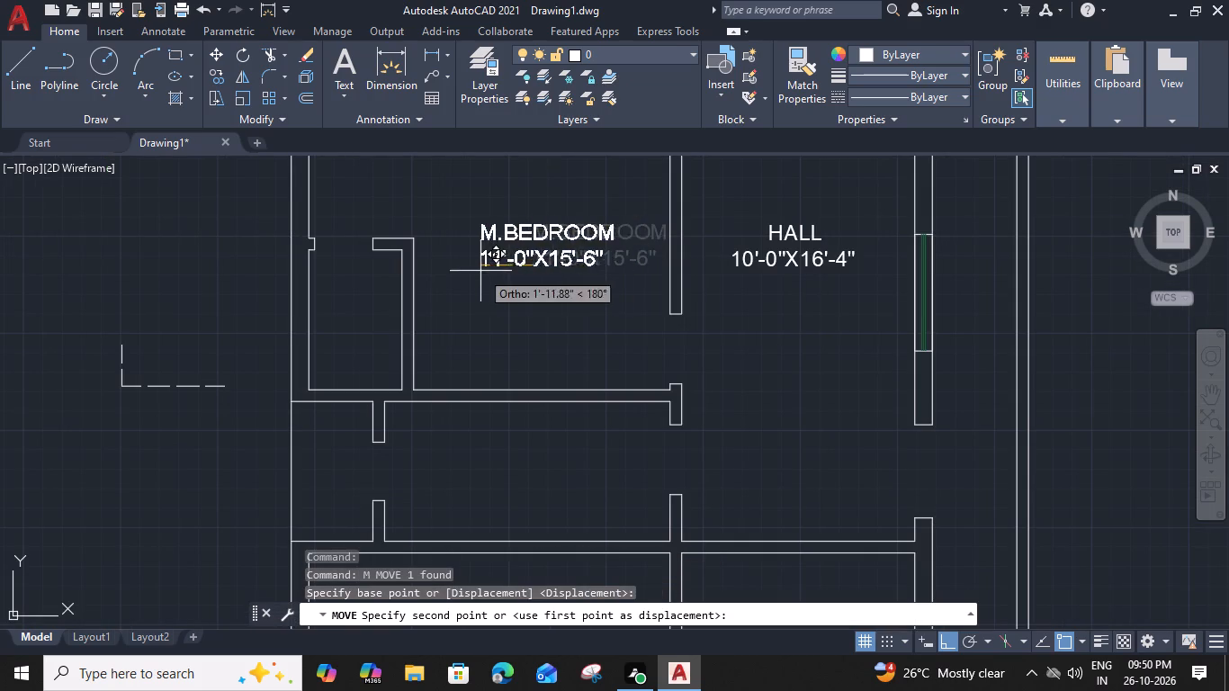
pyautogui.click(472, 271)
# Change the copied label to BEDROOM 11'-0"X10'-0" and slightly narrow its text frame.
pyautogui.doubleClick(513, 241)
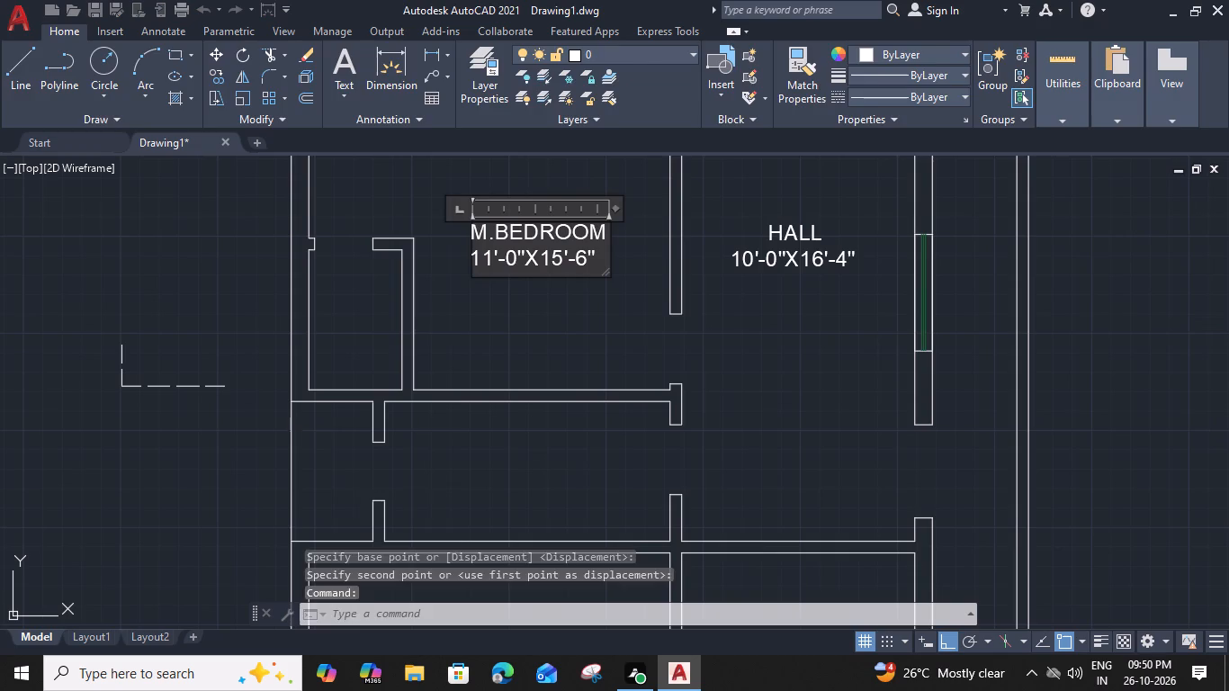
pyautogui.scroll(1, 510, 247)
pyautogui.moveTo(594, 270); pyautogui.dragTo(582, 269)
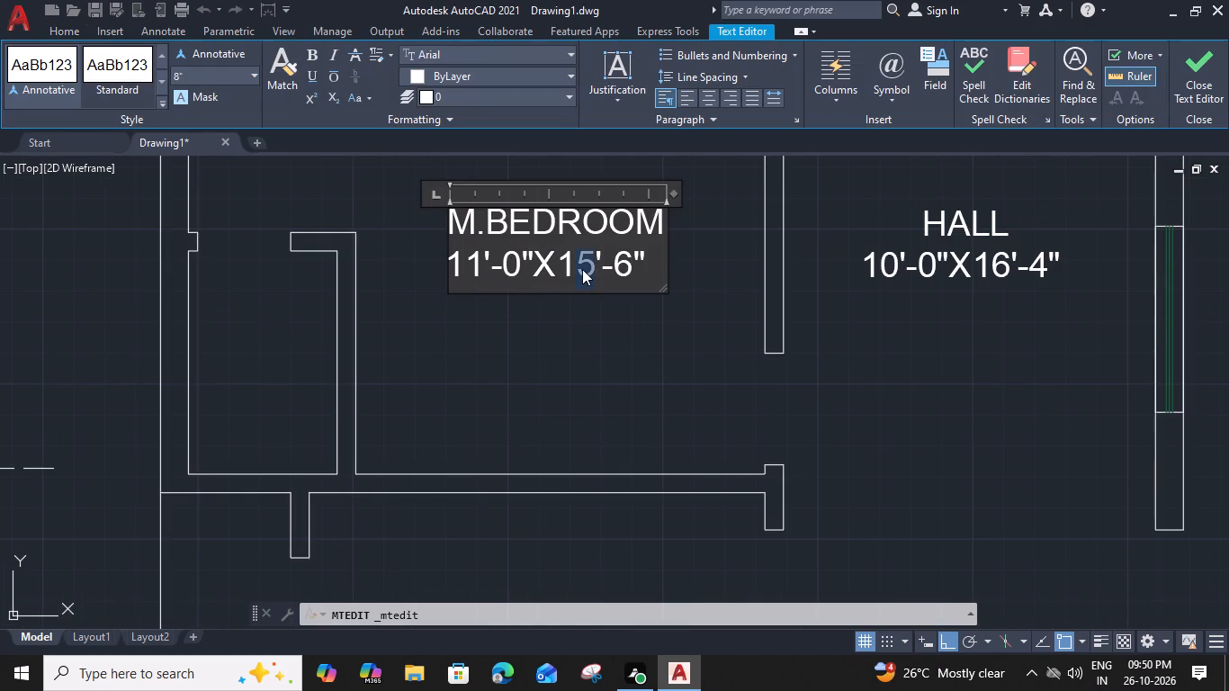
pyautogui.press('0')
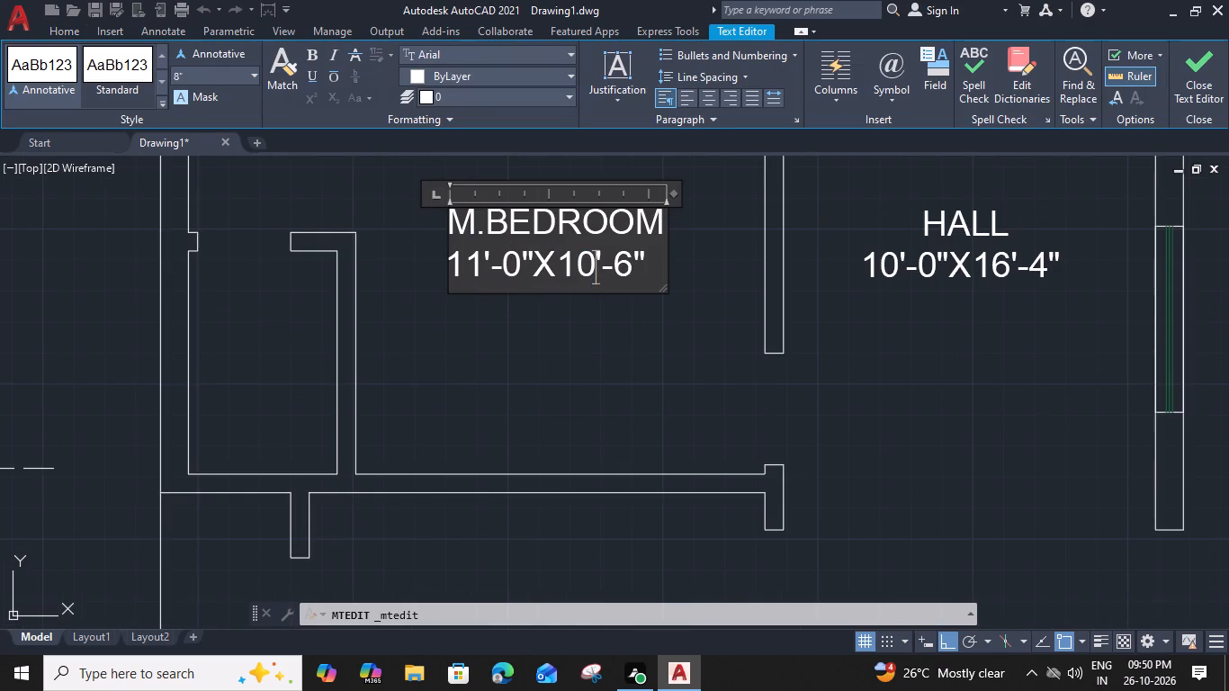
pyautogui.moveTo(623, 273); pyautogui.dragTo(632, 274)
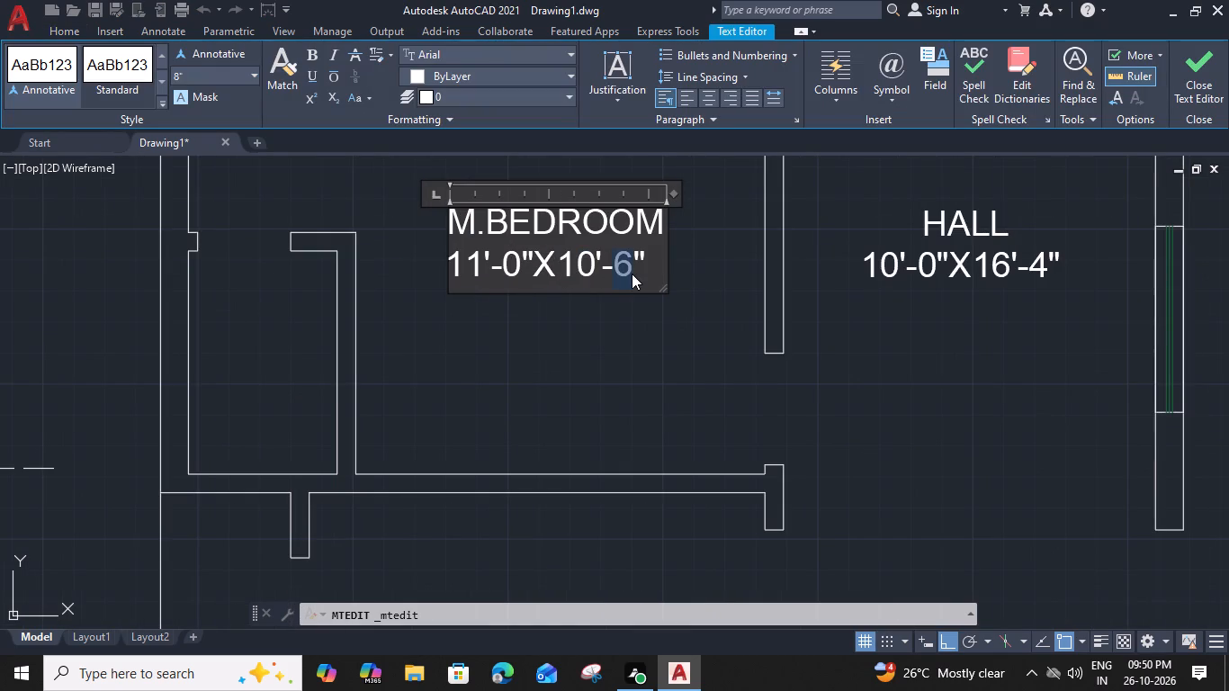
pyautogui.press('0')
pyautogui.moveTo(485, 231); pyautogui.dragTo(440, 227)
pyautogui.press('BackSpace')
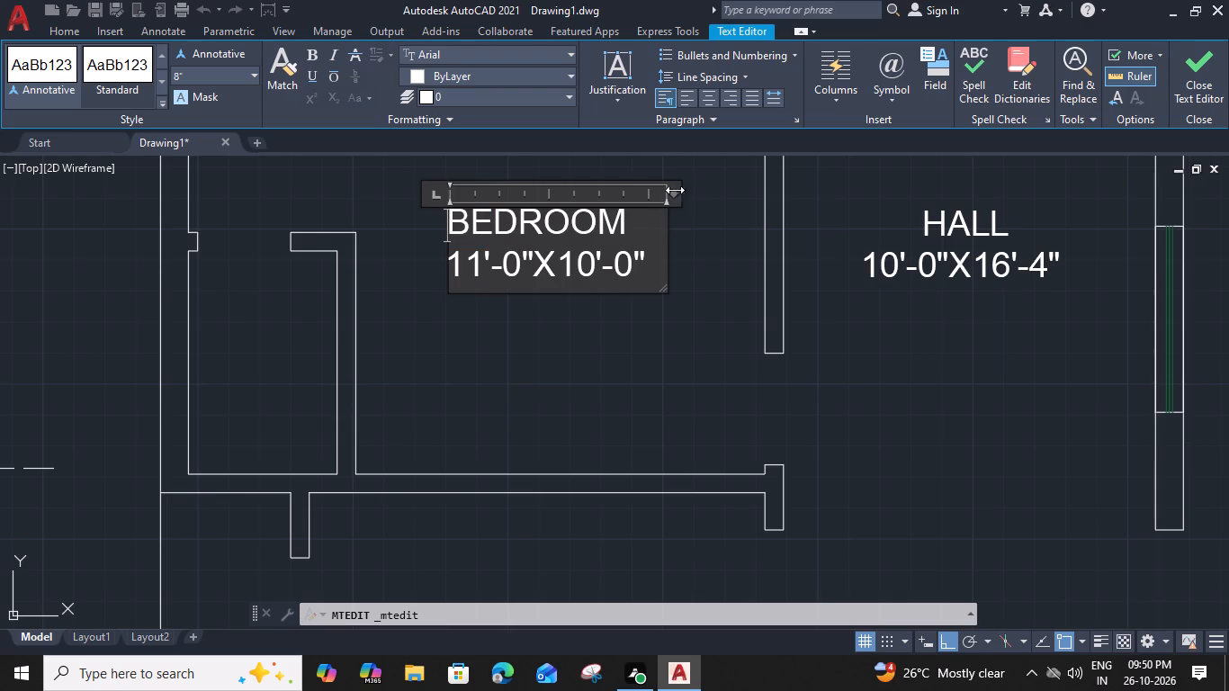
pyautogui.moveTo(671, 191); pyautogui.dragTo(658, 194)
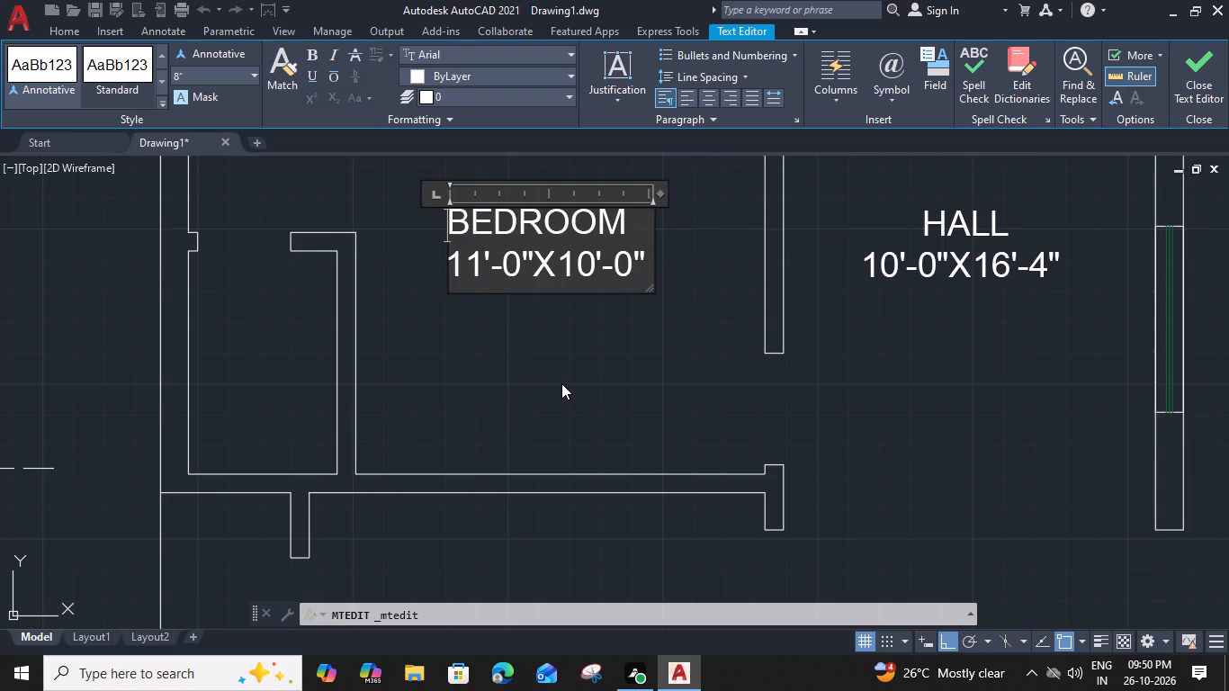
pyautogui.click(552, 367)
# Copy the BEDROOM 11'-0"X10'-0" label straight south into the middle and southern bedrooms.
pyautogui.click(452, 275)
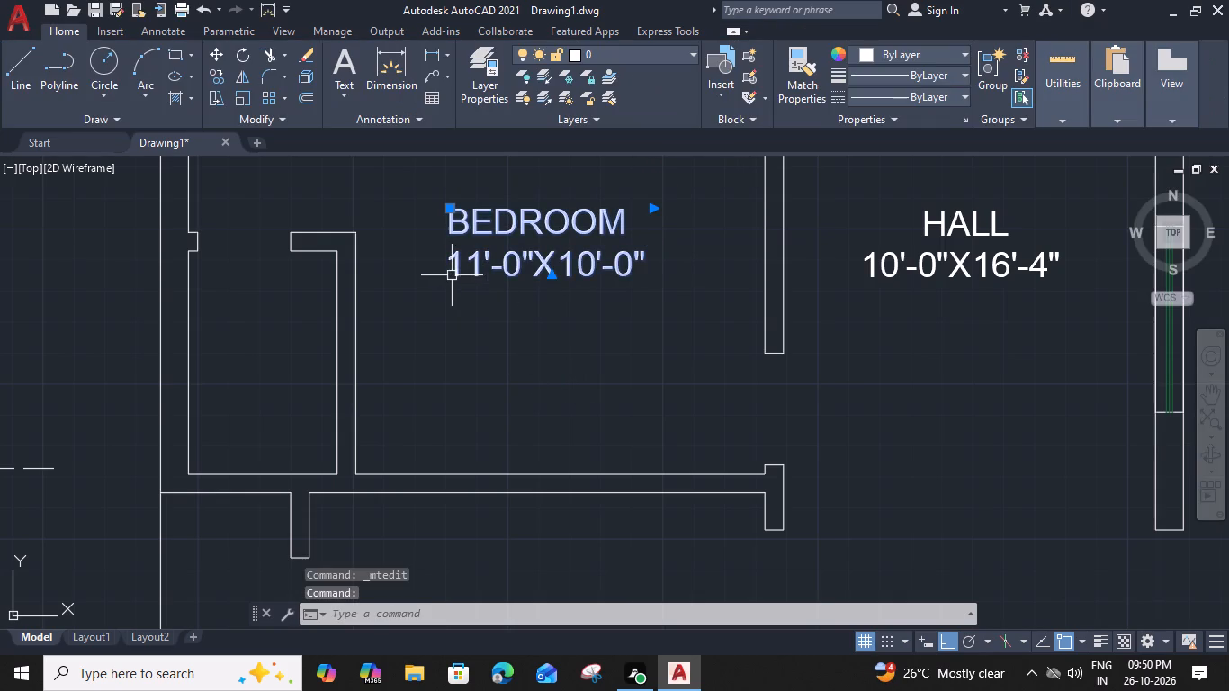
pyautogui.write('CO')
pyautogui.press('space')
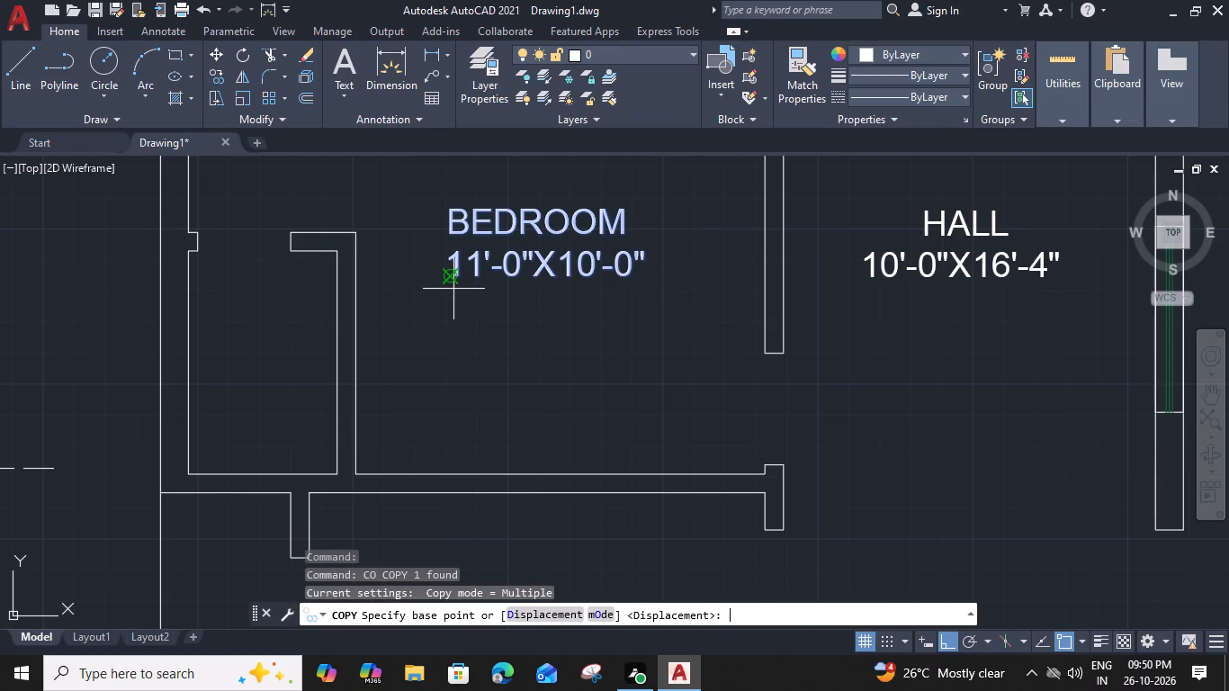
pyautogui.click(453, 276)
pyautogui.scroll(-2, 458, 463)
pyautogui.moveTo(464, 447); pyautogui.dragTo(477, 205, button='middle')
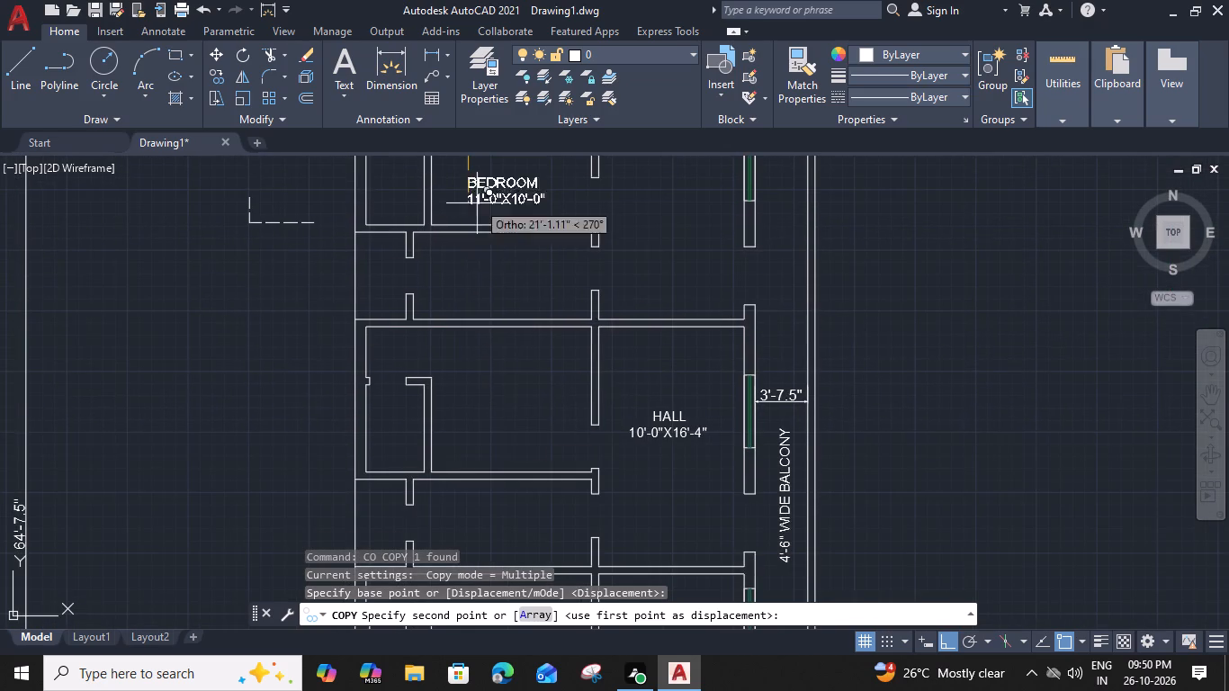
pyautogui.click(472, 420)
pyautogui.moveTo(468, 469); pyautogui.dragTo(470, 467, button='middle')
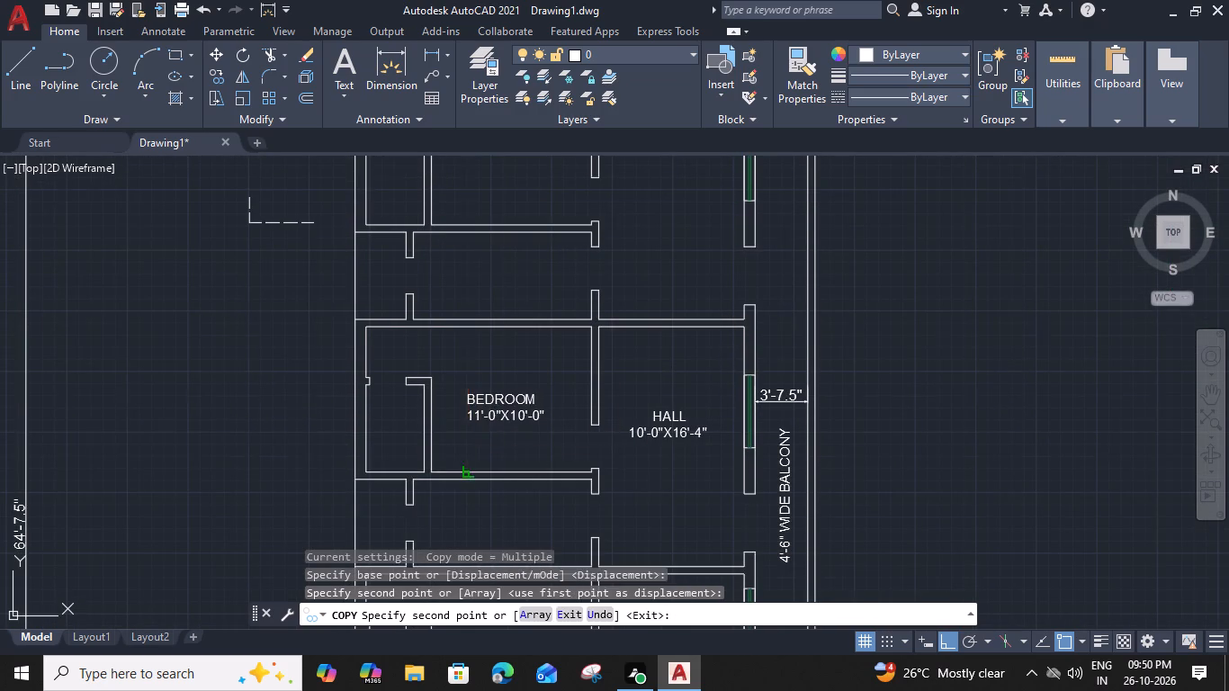
pyautogui.moveTo(470, 467); pyautogui.dragTo(482, 215, button='middle')
pyautogui.click(485, 421)
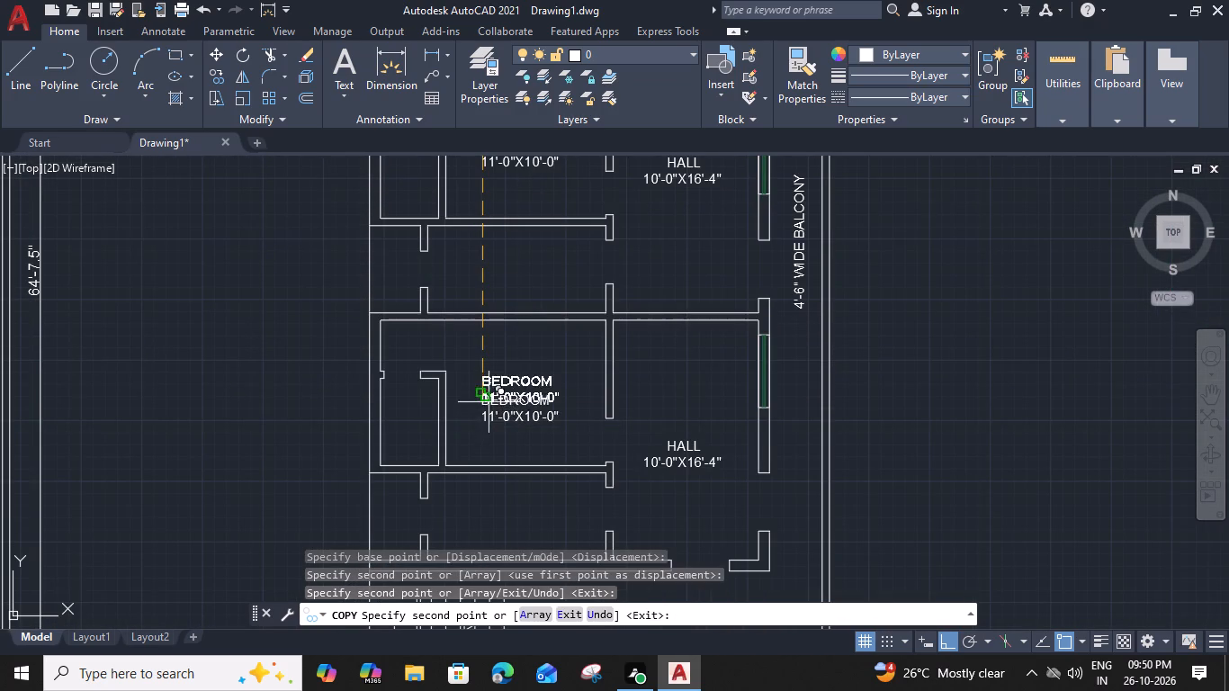
pyautogui.press('Escape')
# Copy the southern BEDROOM label straight south into the narrow room between that bedroom and the south wall.
pyautogui.moveTo(516, 261); pyautogui.dragTo(514, 244, button='middle')
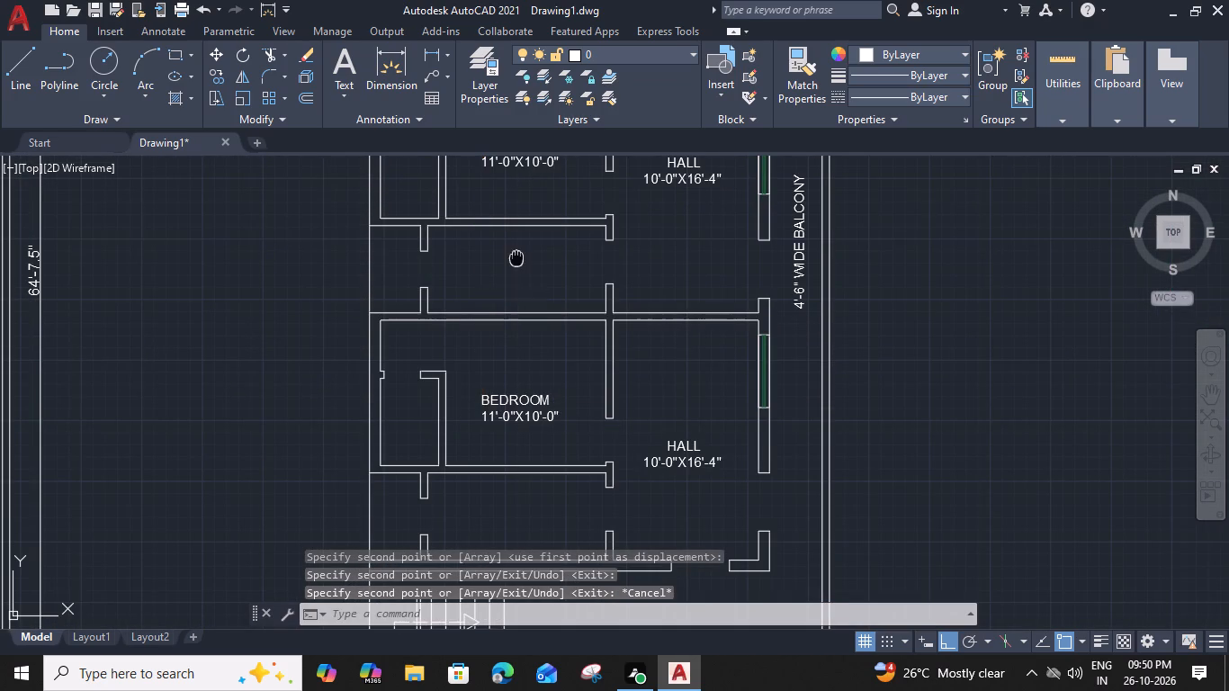
pyautogui.moveTo(514, 244); pyautogui.dragTo(513, 144, button='middle')
pyautogui.click(488, 301)
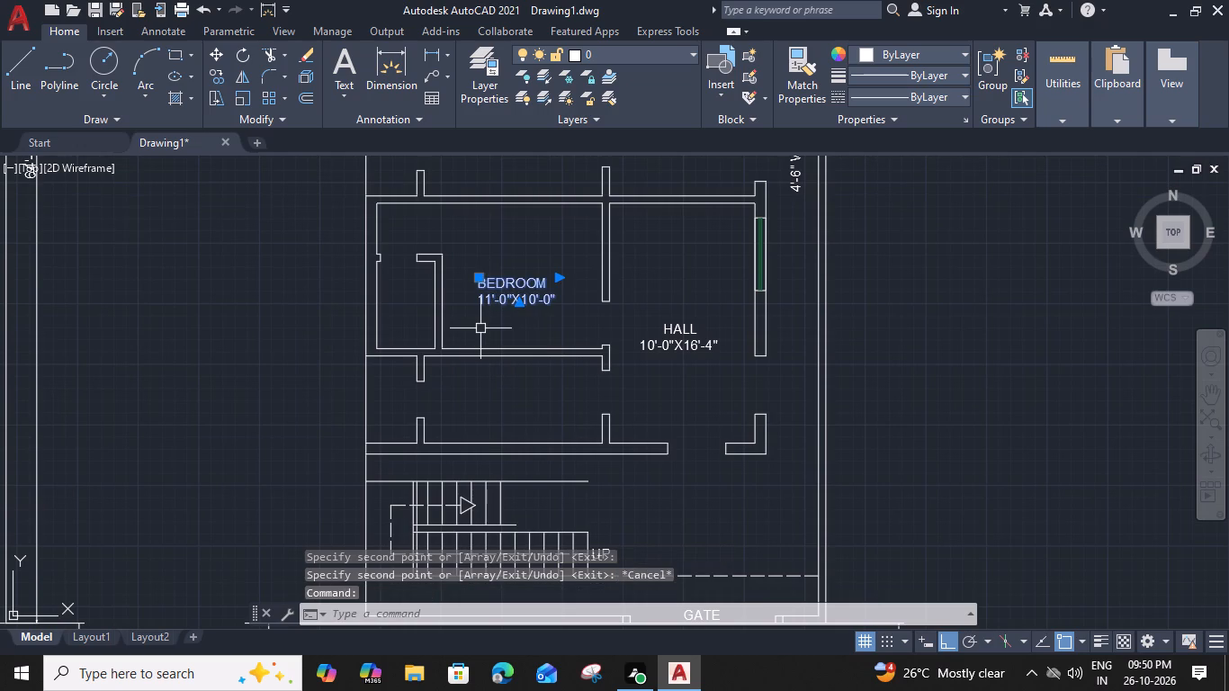
pyautogui.write('CO')
pyautogui.press('space')
pyautogui.click(481, 307)
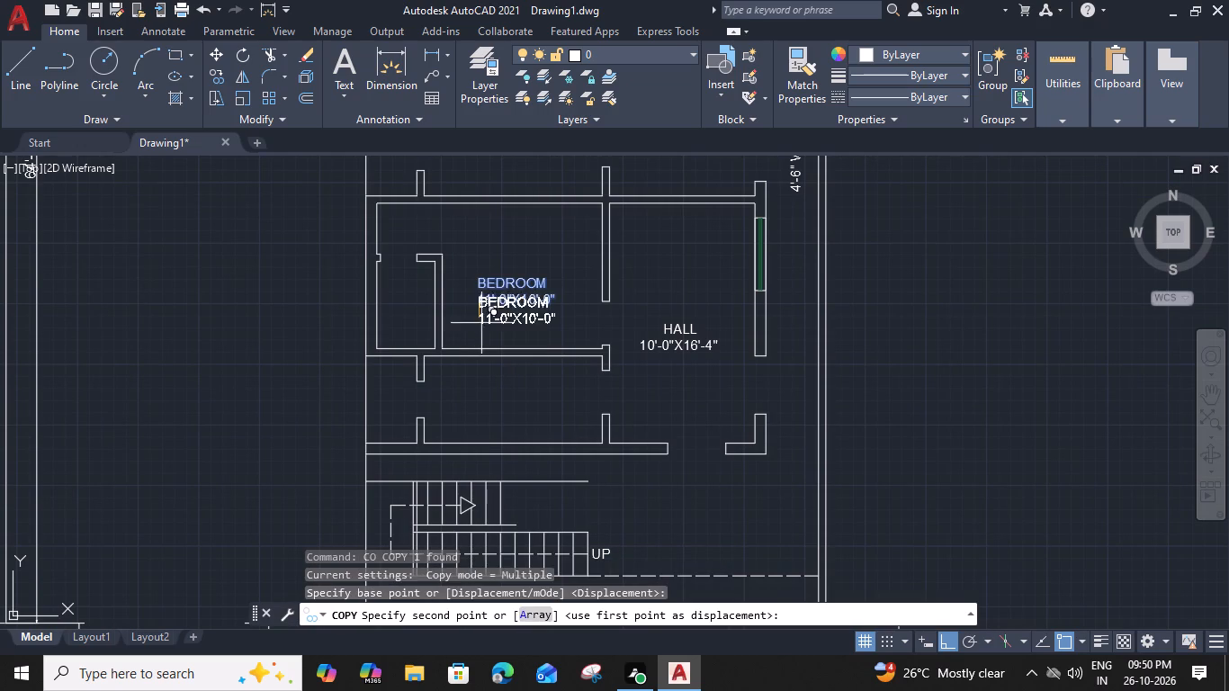
pyautogui.click(487, 412)
pyautogui.press('Escape')
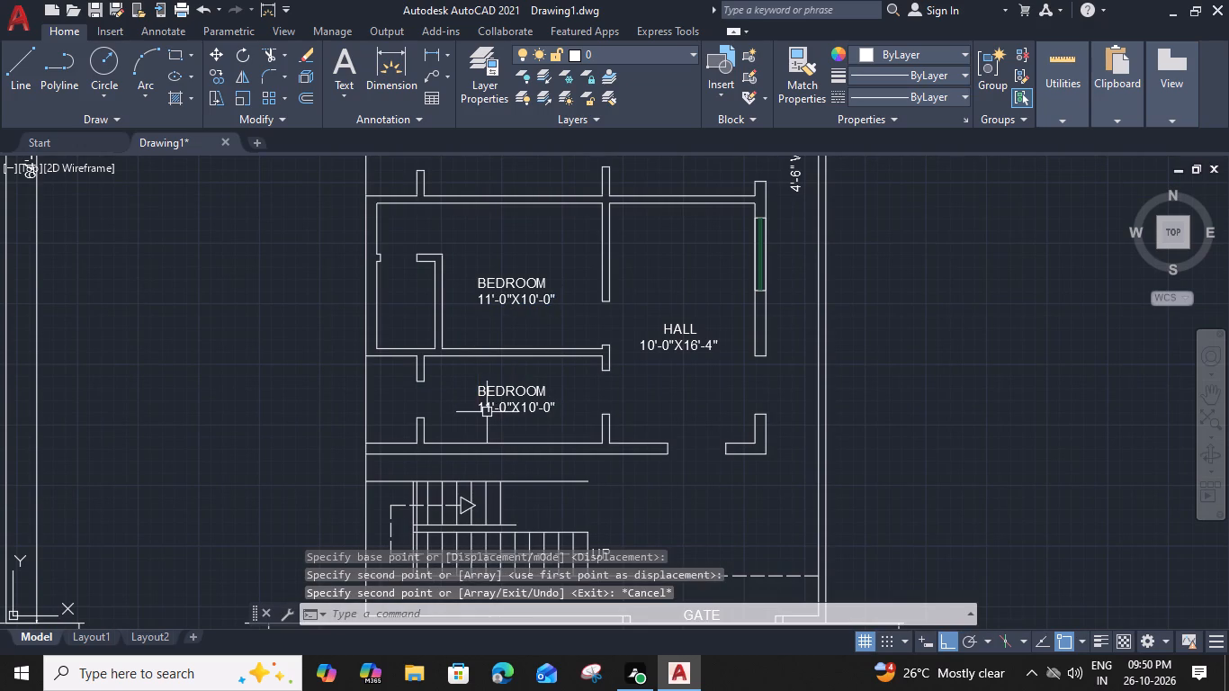
# Change the BEDROOM label in the narrow southern room to KITCHEN 7'-9"X6'-0" and slightly narrow its text frame.
pyautogui.doubleClick(502, 394)
pyautogui.scroll(3, 499, 408)
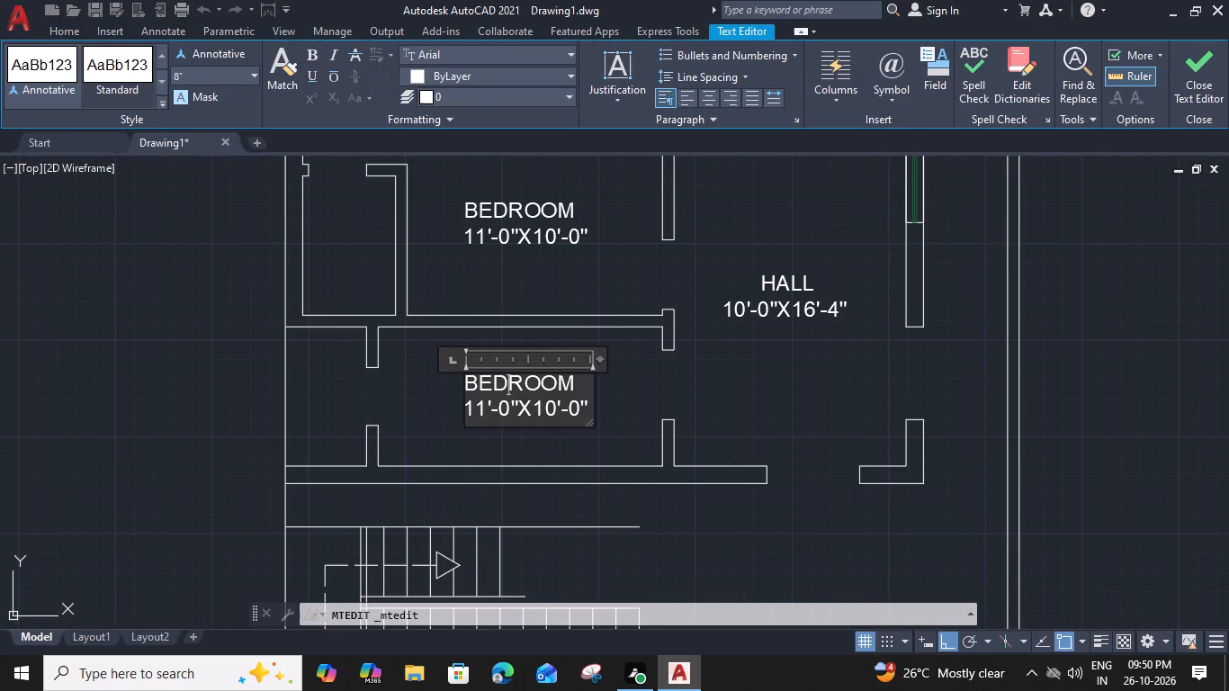
pyautogui.moveTo(573, 389); pyautogui.dragTo(402, 378)
pyautogui.write('KITCHEN')
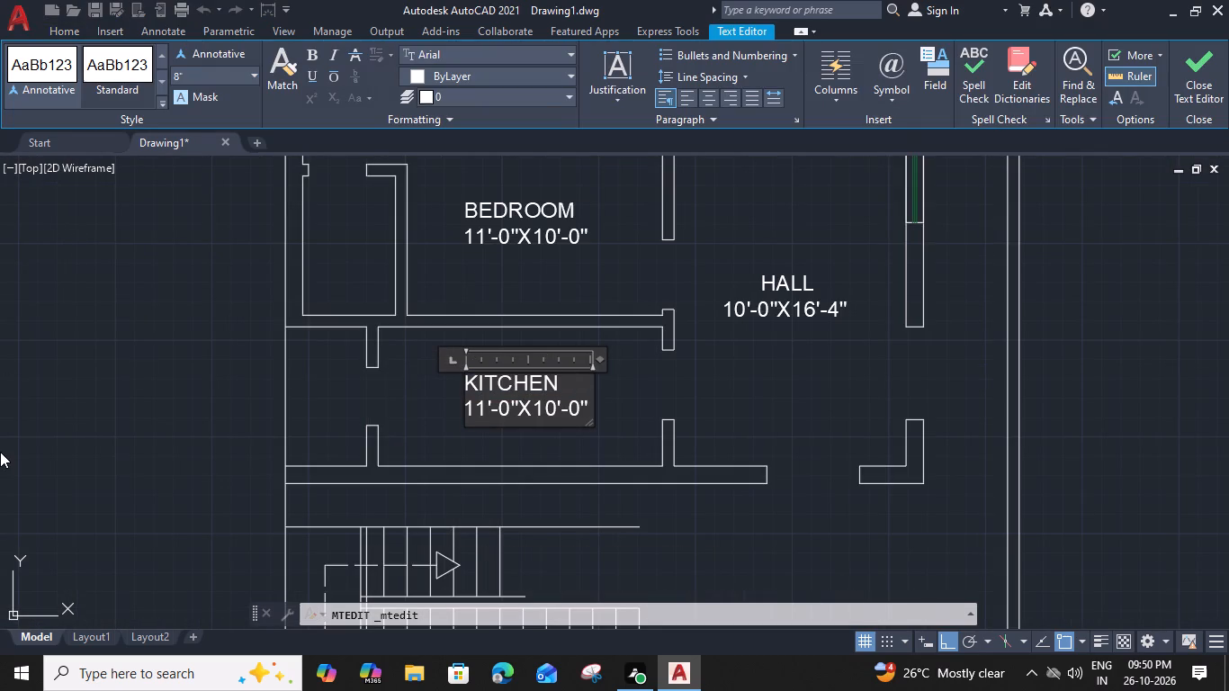
pyautogui.moveTo(486, 404); pyautogui.dragTo(437, 412)
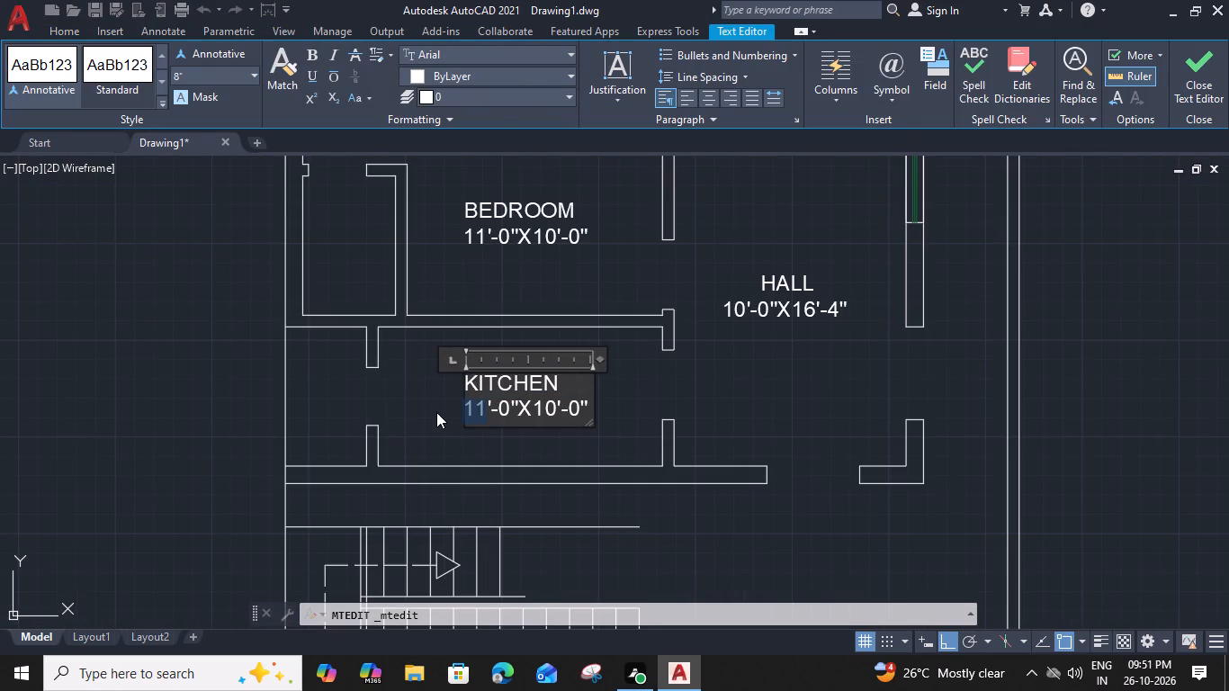
pyautogui.press('7')
pyautogui.scroll(1, 479, 410)
pyautogui.moveTo(498, 409); pyautogui.dragTo(507, 413)
pyautogui.press('9')
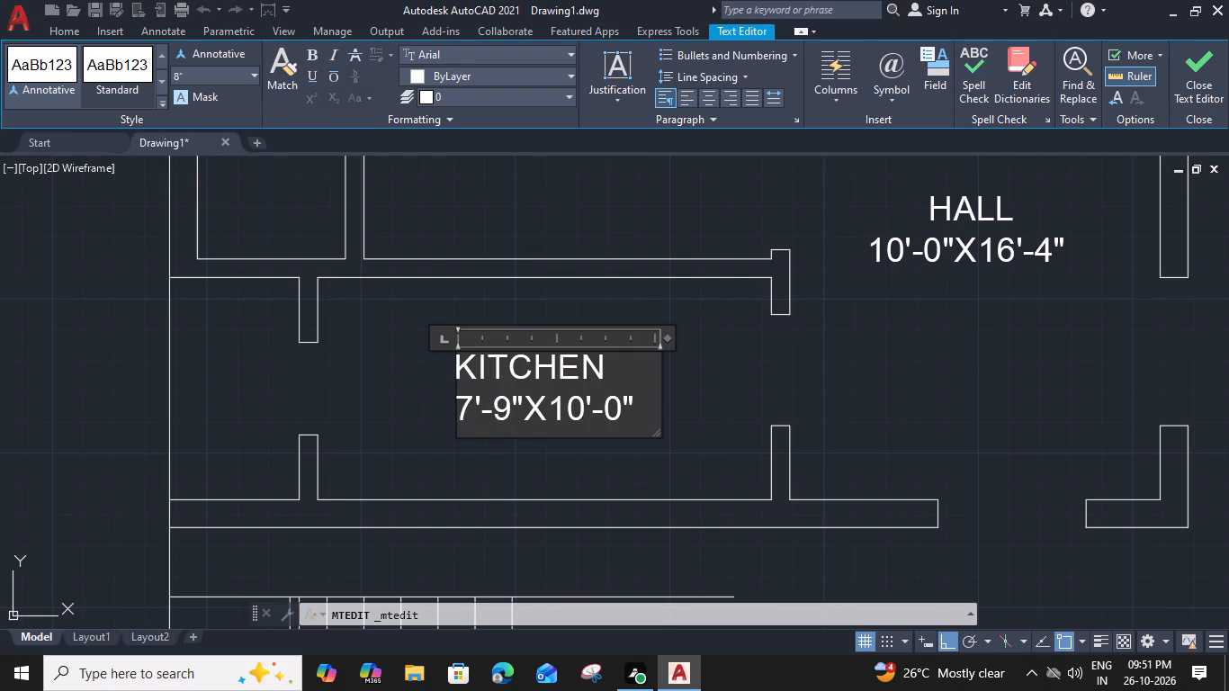
pyautogui.moveTo(585, 418); pyautogui.dragTo(551, 418)
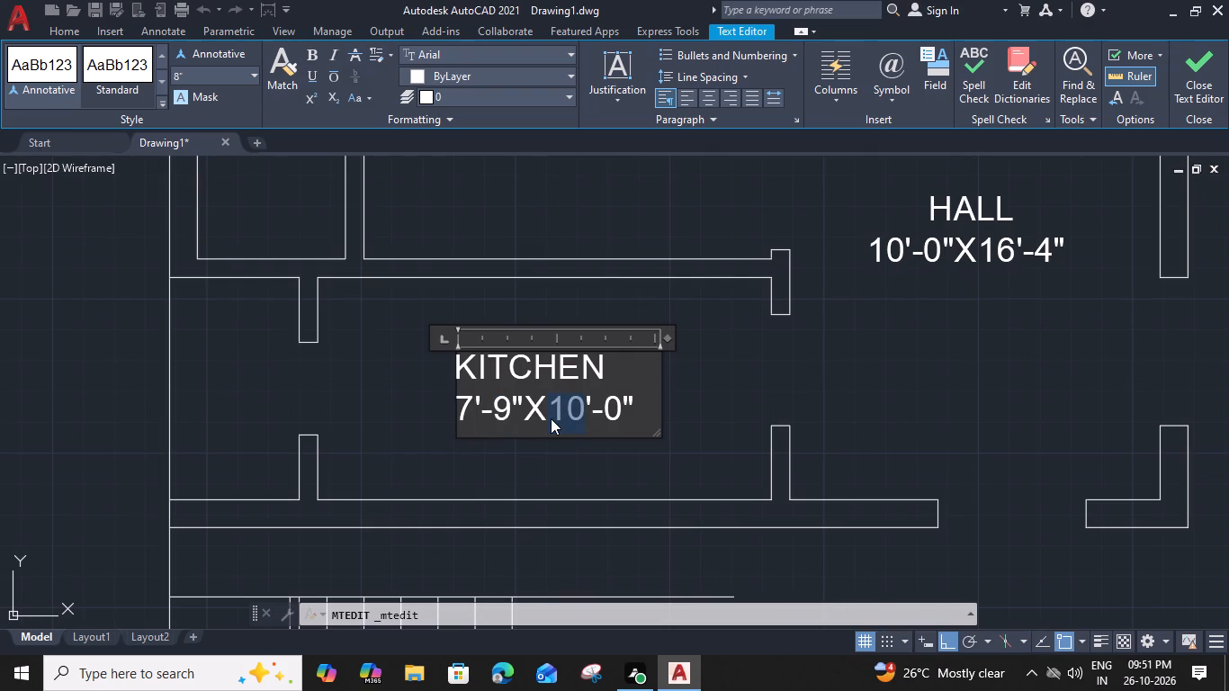
pyautogui.press('6')
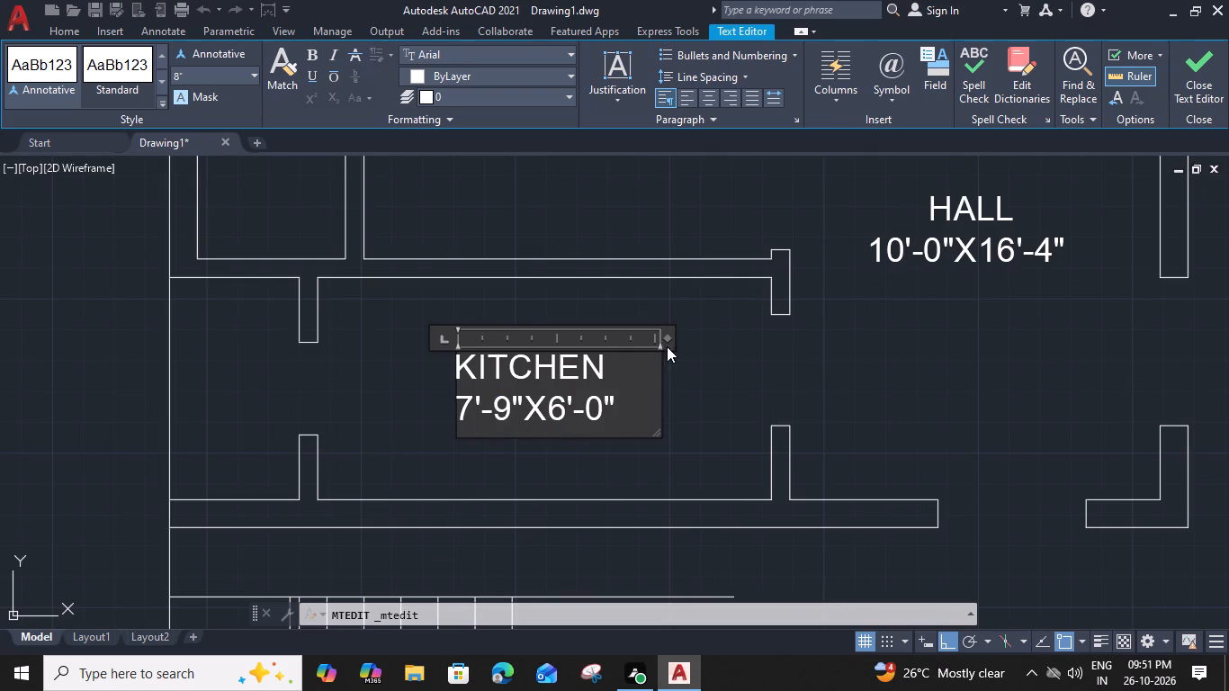
pyautogui.moveTo(667, 340); pyautogui.dragTo(623, 341)
pyautogui.click(652, 426)
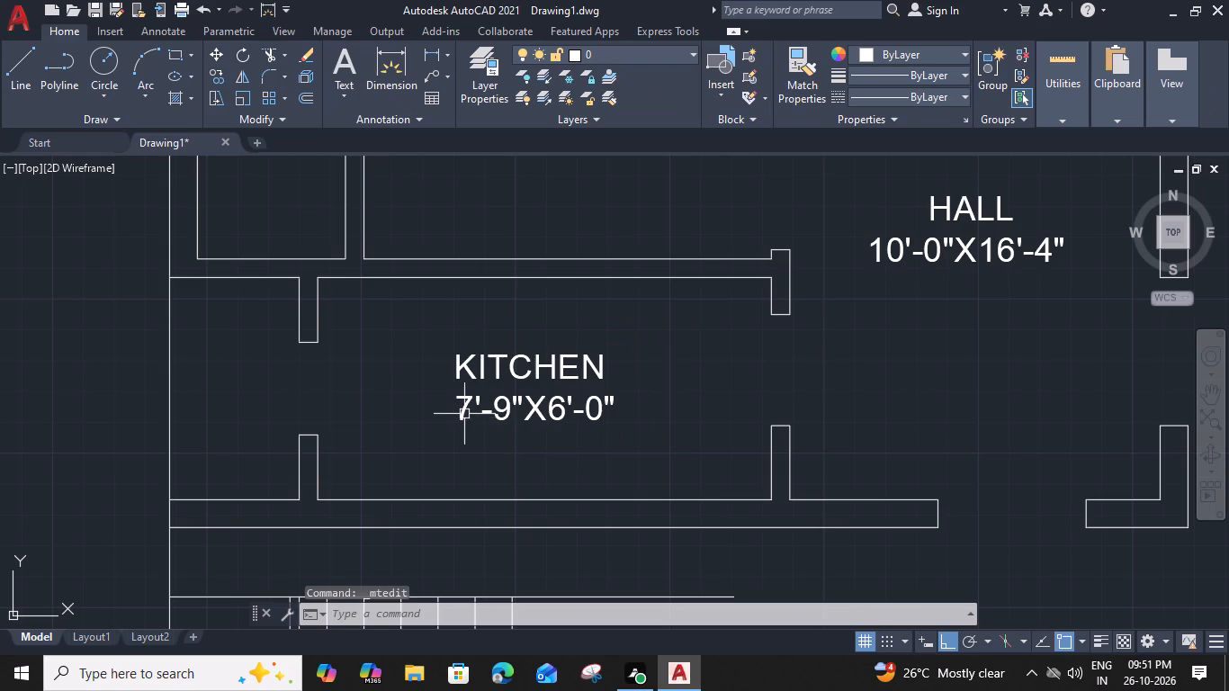
# Copy the KITCHEN 7'-9"X6'-0" label straight north into the narrow rooms of the middle and northern units.
pyautogui.click(464, 414)
pyautogui.write('CO')
pyautogui.press('space')
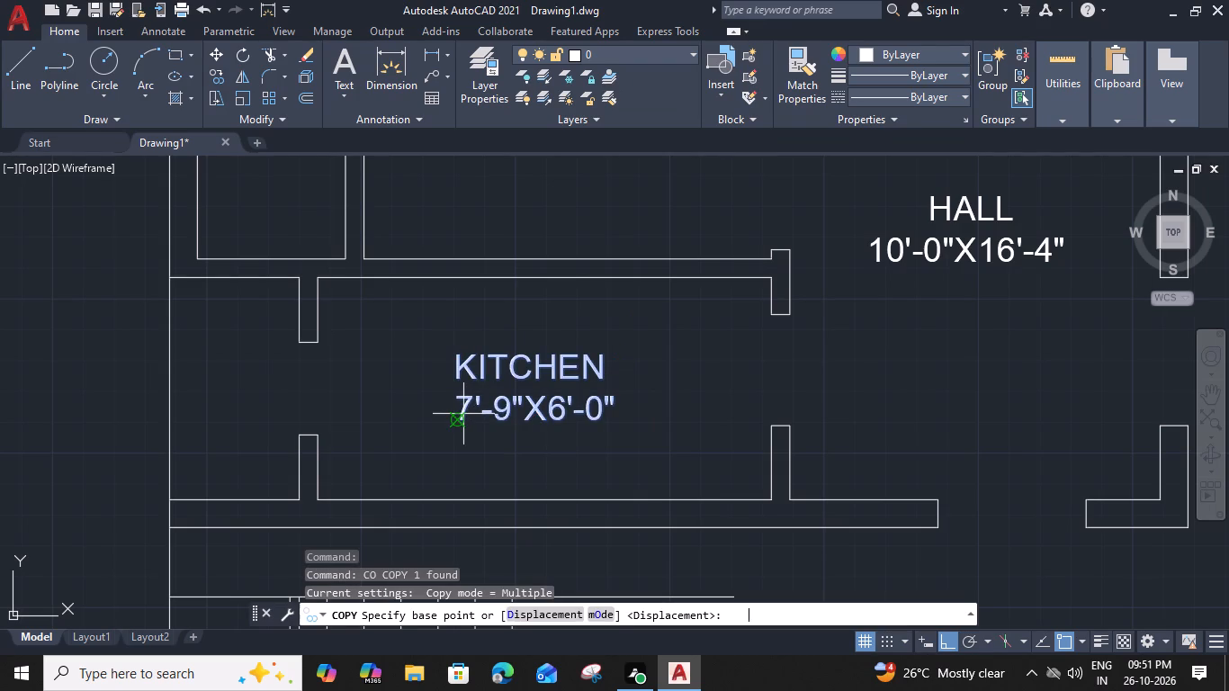
pyautogui.click(456, 422)
pyautogui.scroll(-2, 449, 296)
pyautogui.moveTo(448, 288); pyautogui.dragTo(450, 294, button='middle')
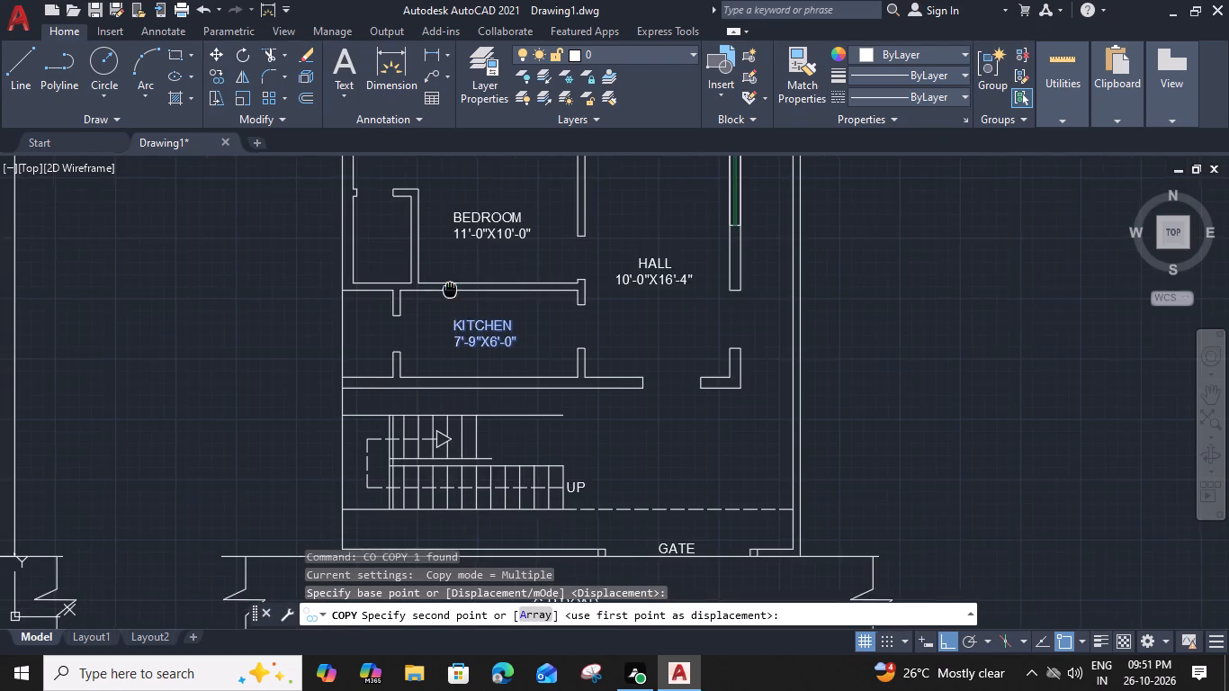
pyautogui.moveTo(450, 294); pyautogui.dragTo(444, 509, button='middle')
pyautogui.click(444, 319)
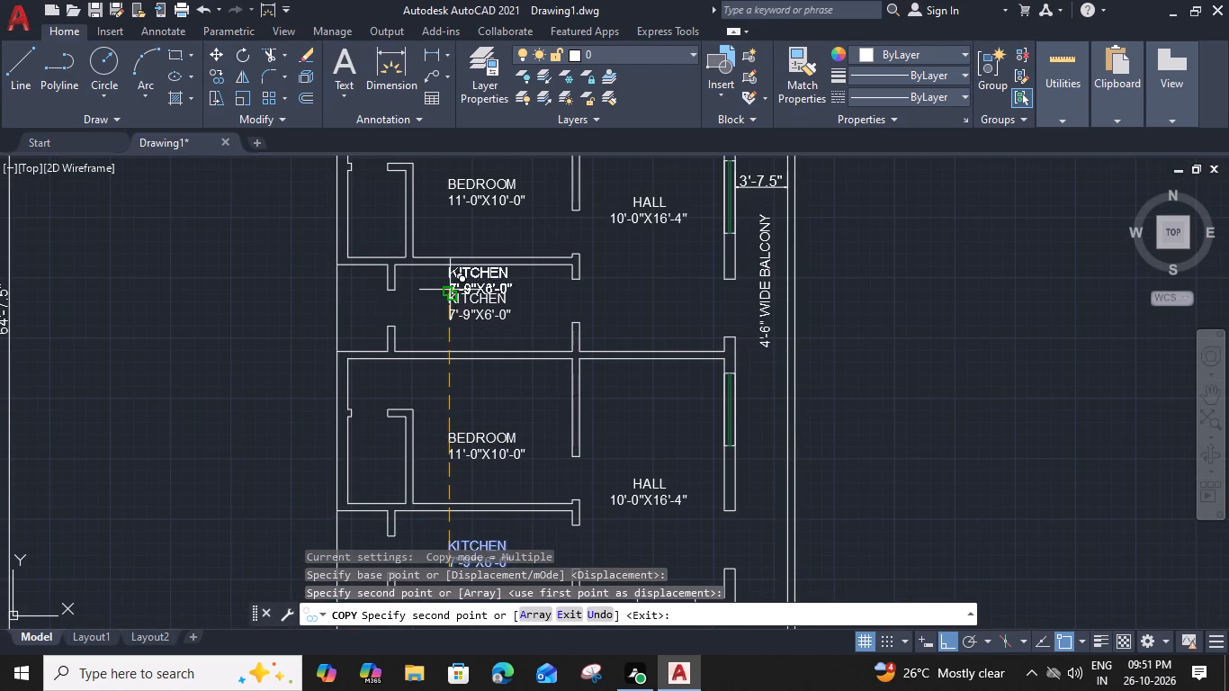
pyautogui.moveTo(454, 267); pyautogui.dragTo(454, 595, button='middle')
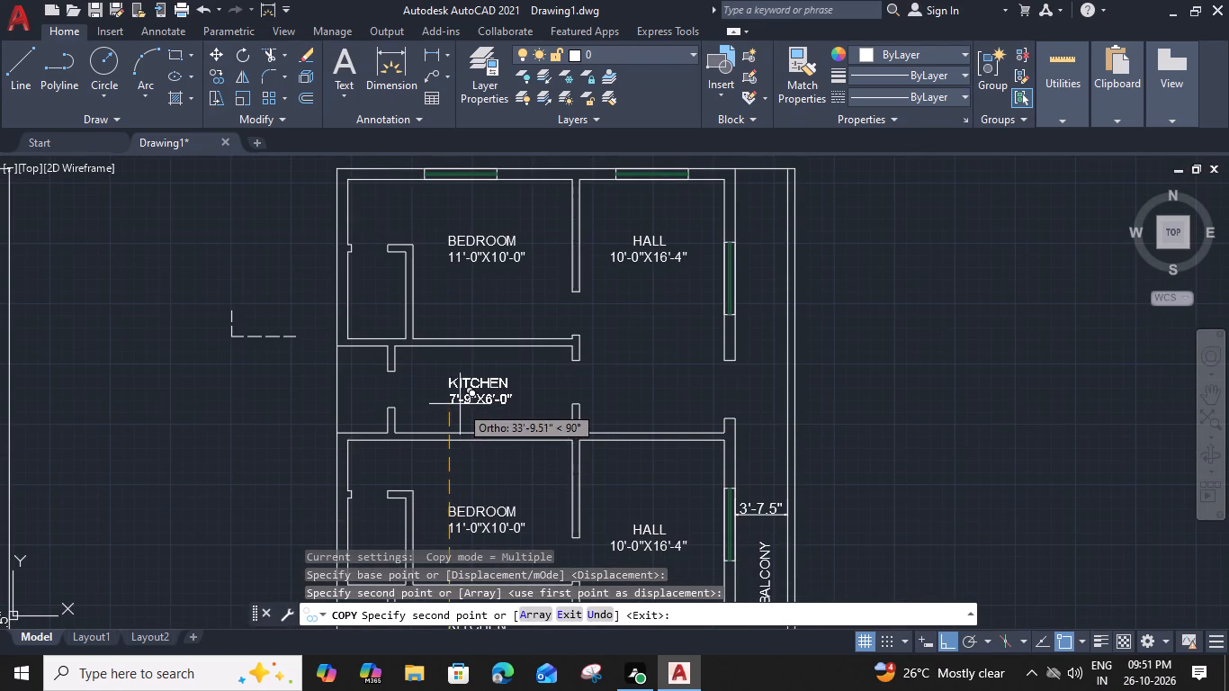
pyautogui.click(457, 399)
pyautogui.press('Escape')
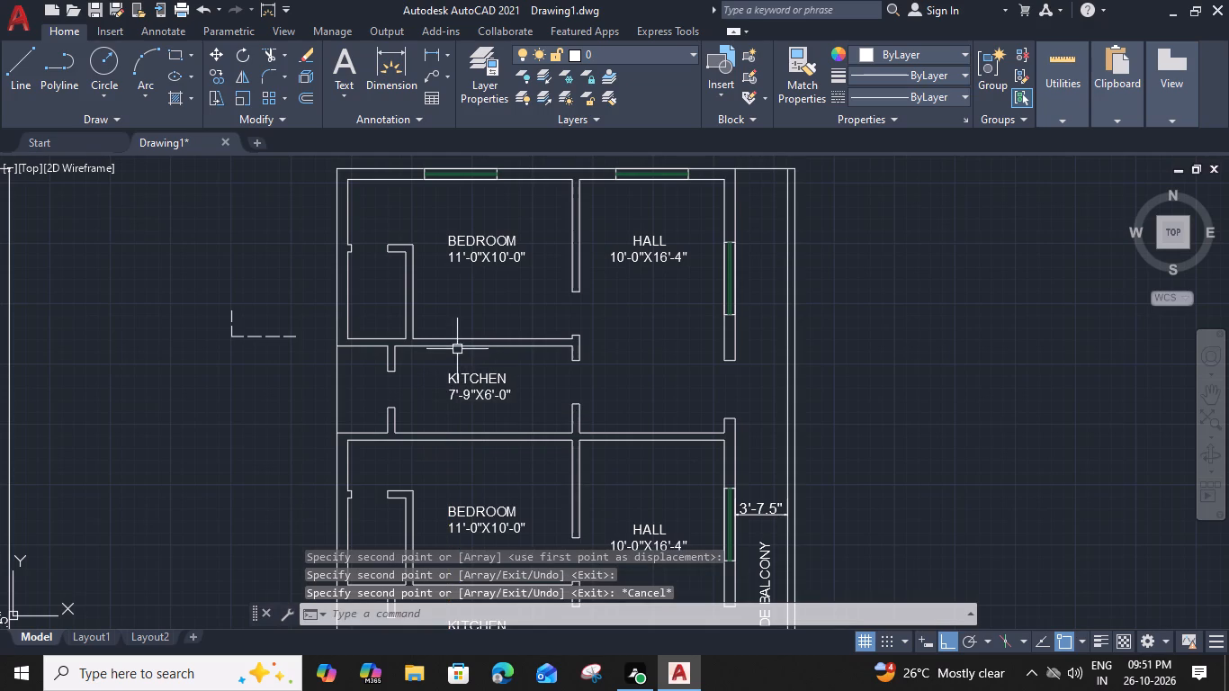
# Copy the northern BEDROOM label into the small enclosed room at that bedroom's southwest corner.
pyautogui.moveTo(412, 343); pyautogui.dragTo(462, 379, button='middle')
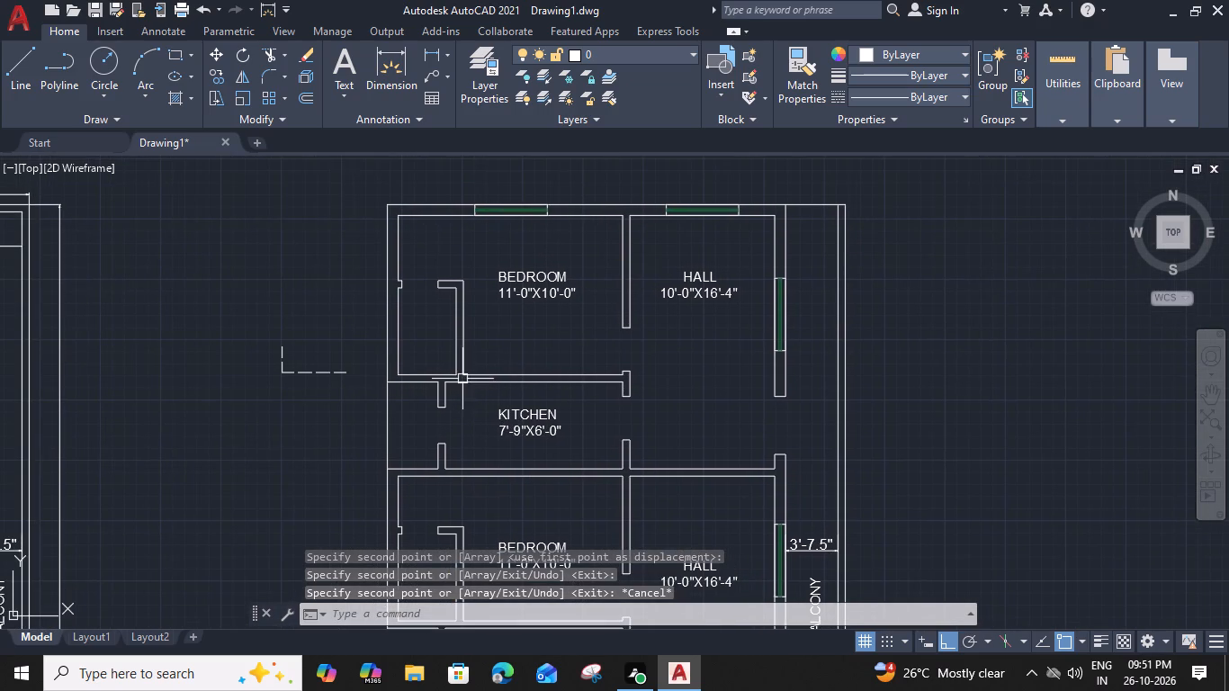
pyautogui.click(513, 278)
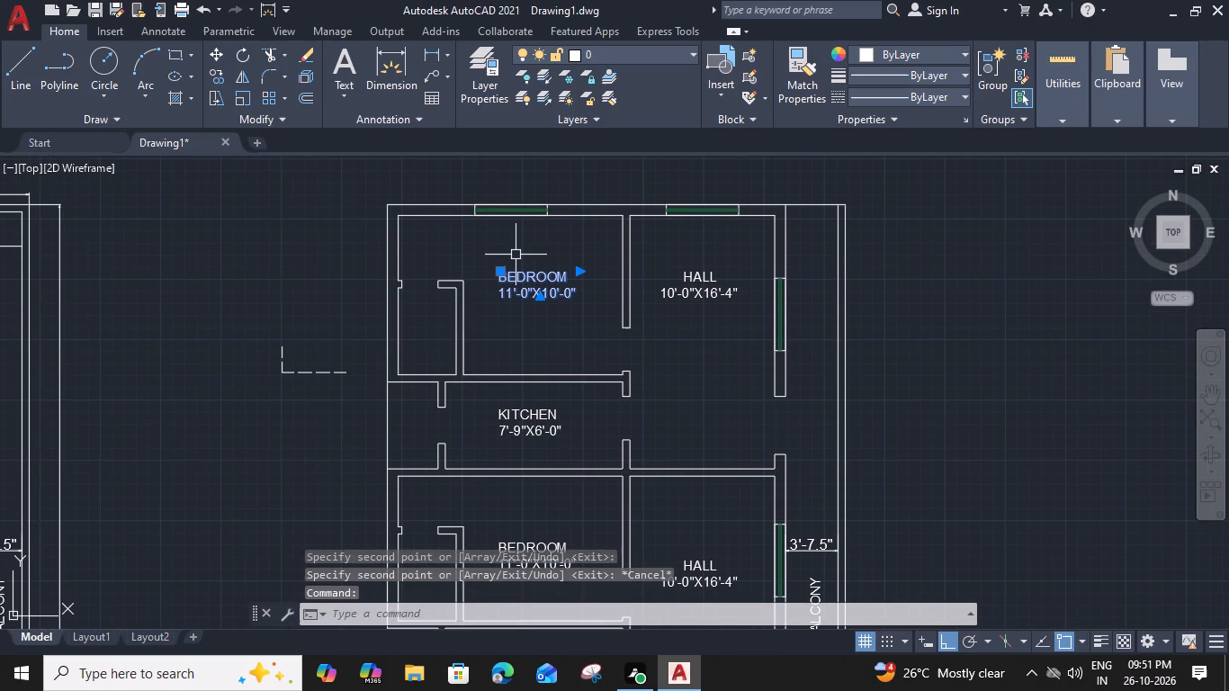
pyautogui.write('CO')
pyautogui.press('space')
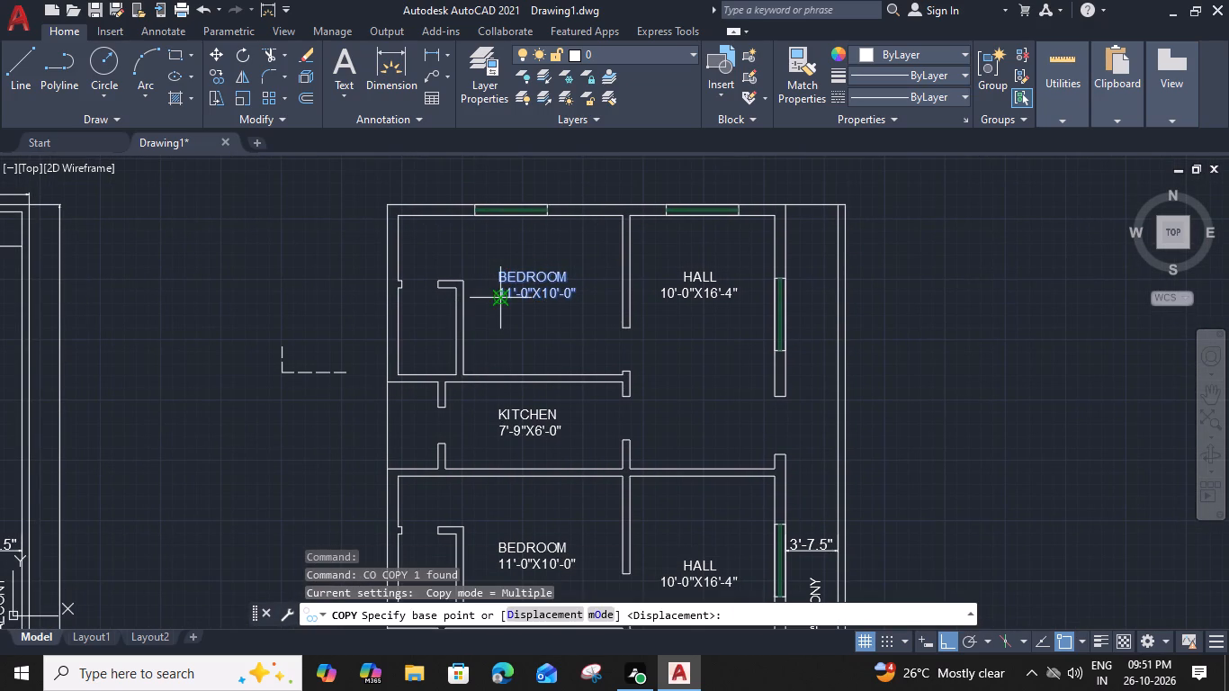
pyautogui.click(503, 303)
pyautogui.click(399, 333)
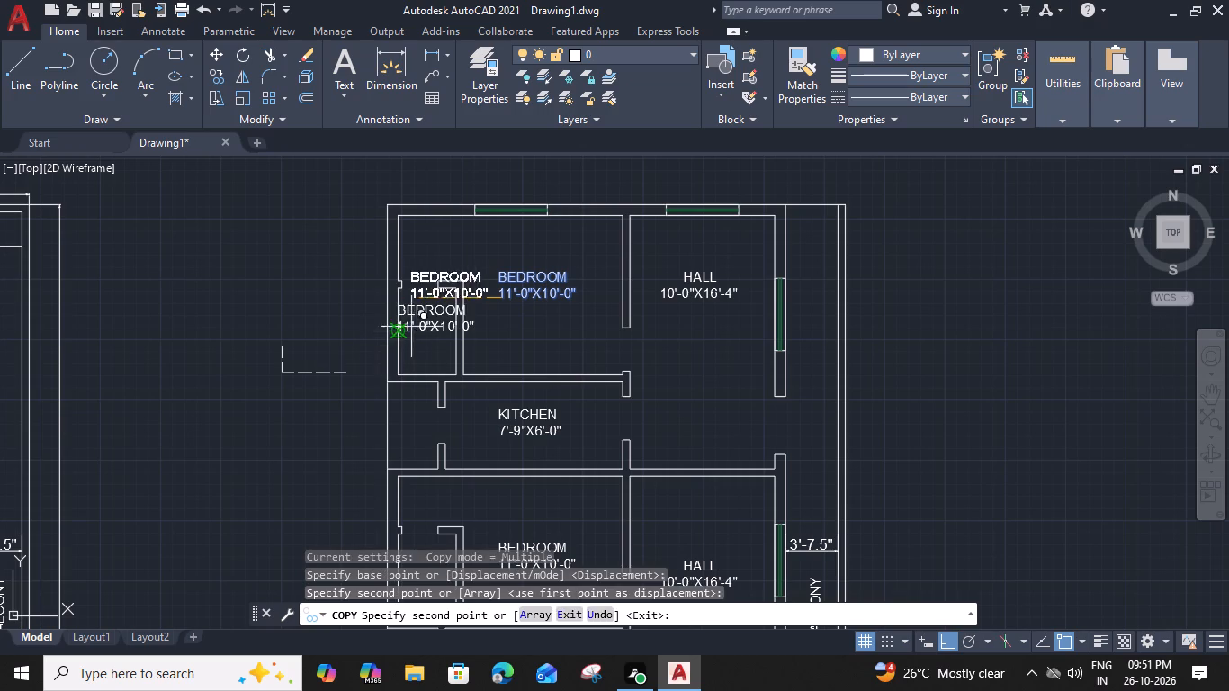
pyautogui.press('Escape')
# Change the small room's label to TOILET 6'-0"X4'-0", narrow its text frame and indent TOILET by two spaces.
pyautogui.doubleClick(420, 315)
pyautogui.scroll(2, 414, 306)
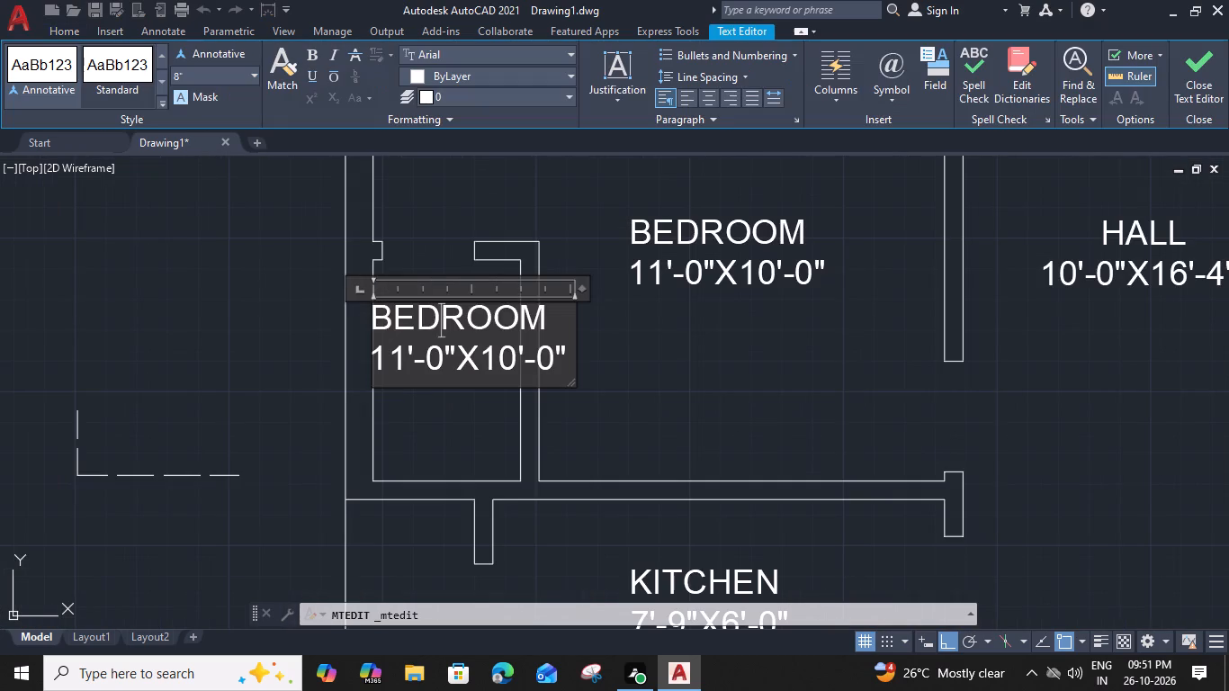
pyautogui.moveTo(546, 330); pyautogui.dragTo(368, 319)
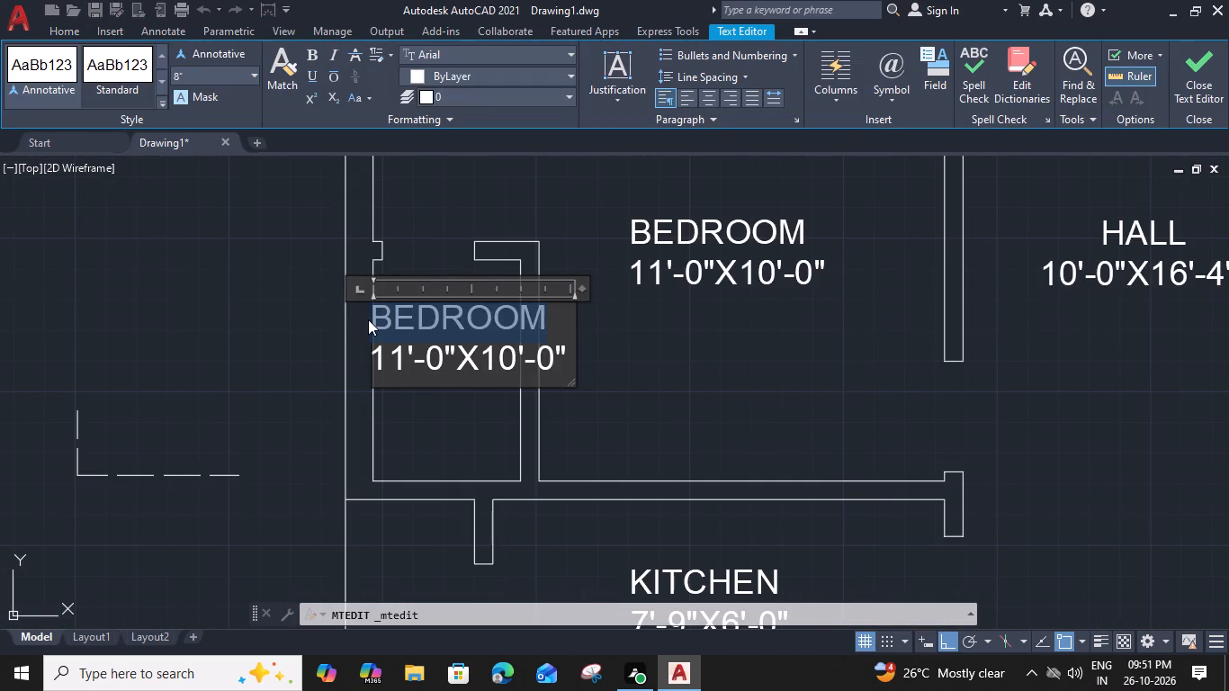
pyautogui.write('TO')
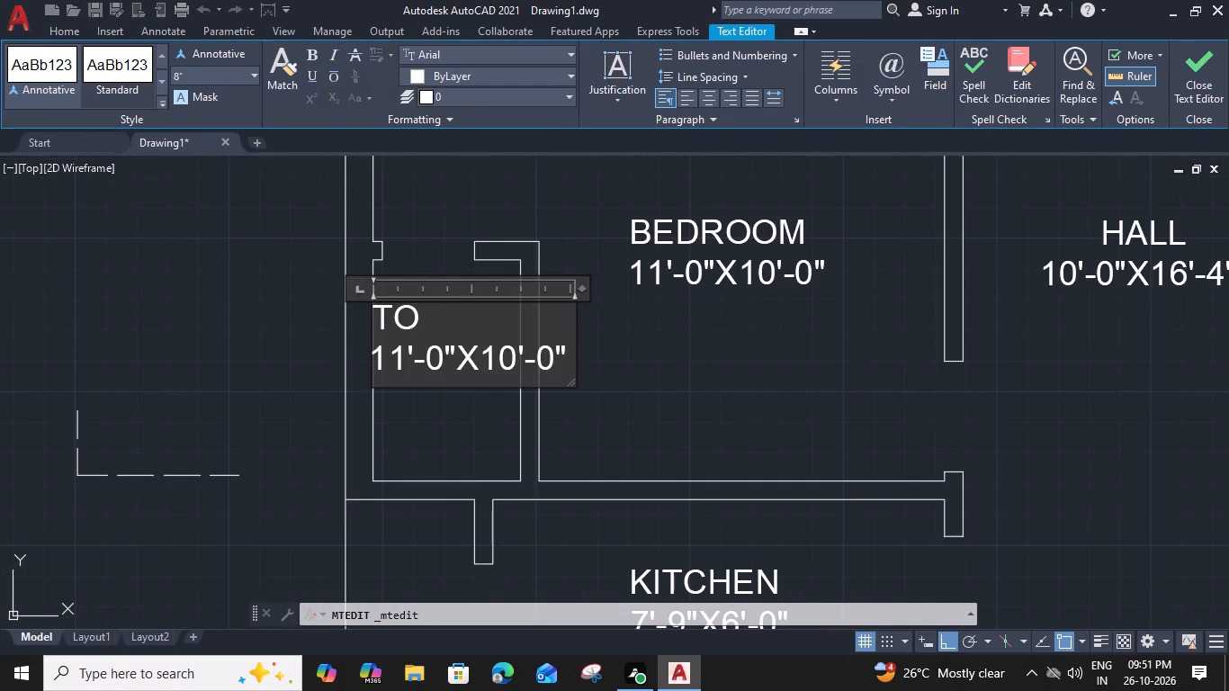
pyautogui.write('ILET')
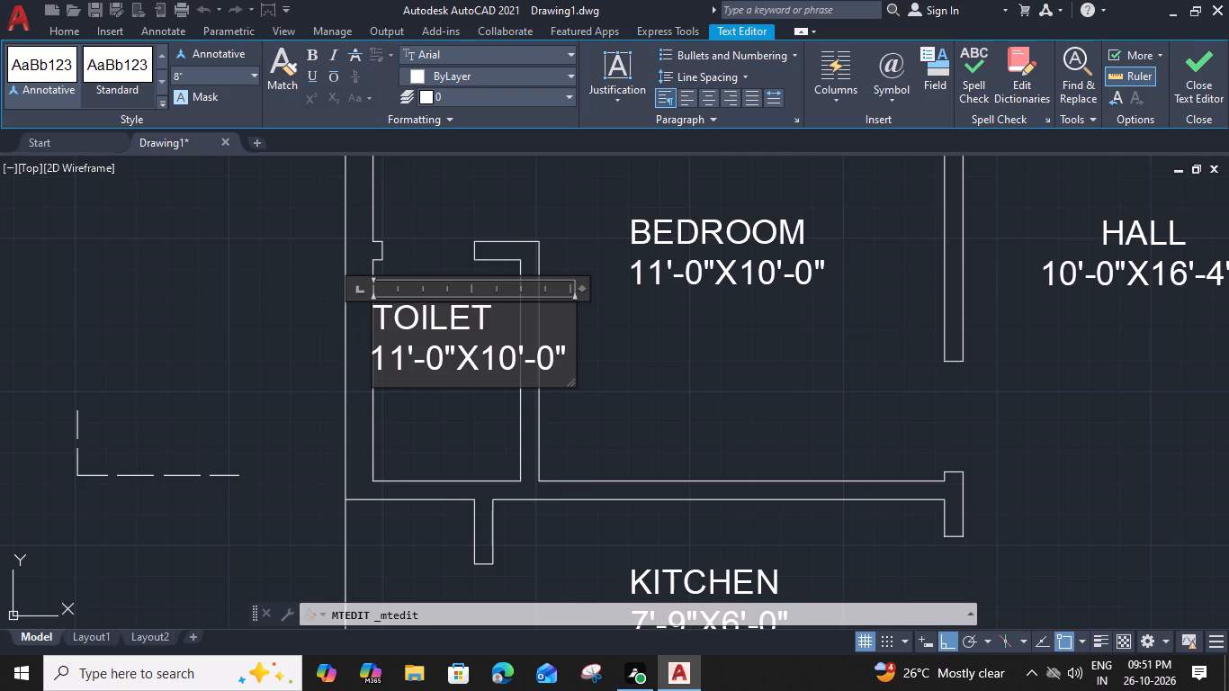
pyautogui.moveTo(405, 363); pyautogui.dragTo(372, 354)
pyautogui.press('6')
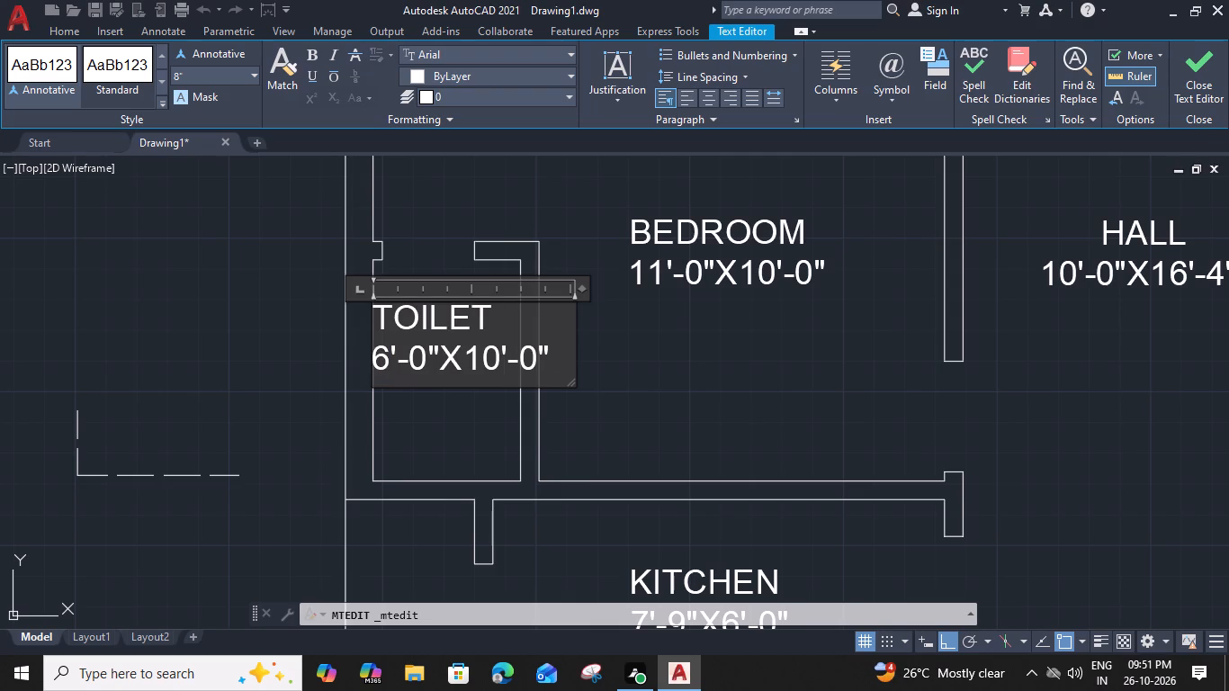
pyautogui.moveTo(497, 370); pyautogui.dragTo(466, 360)
pyautogui.press('4')
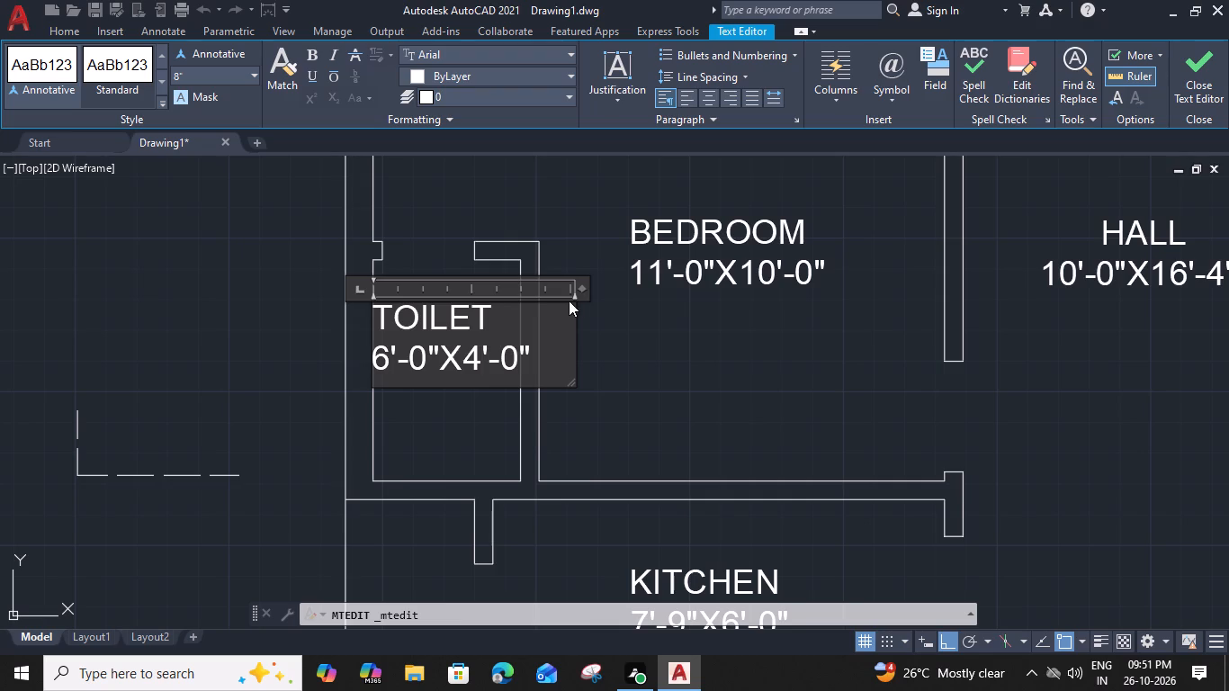
pyautogui.moveTo(580, 289); pyautogui.dragTo(540, 292)
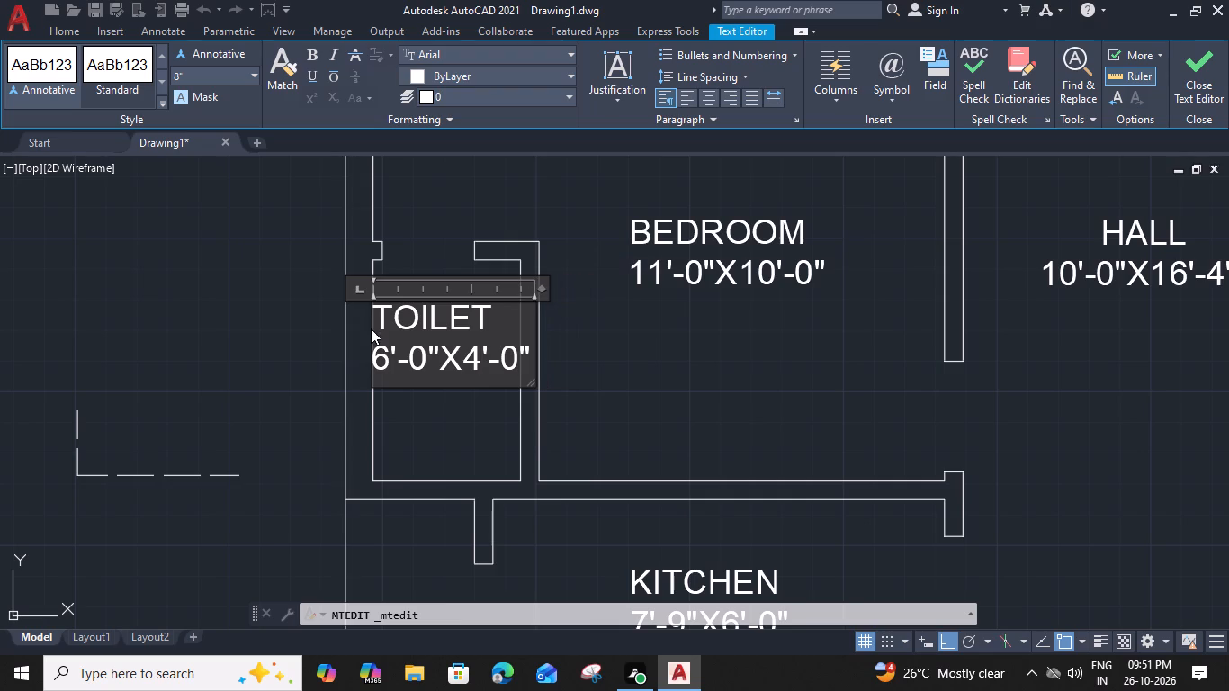
pyautogui.click(377, 324)
pyautogui.press('space')
pyautogui.press('space')
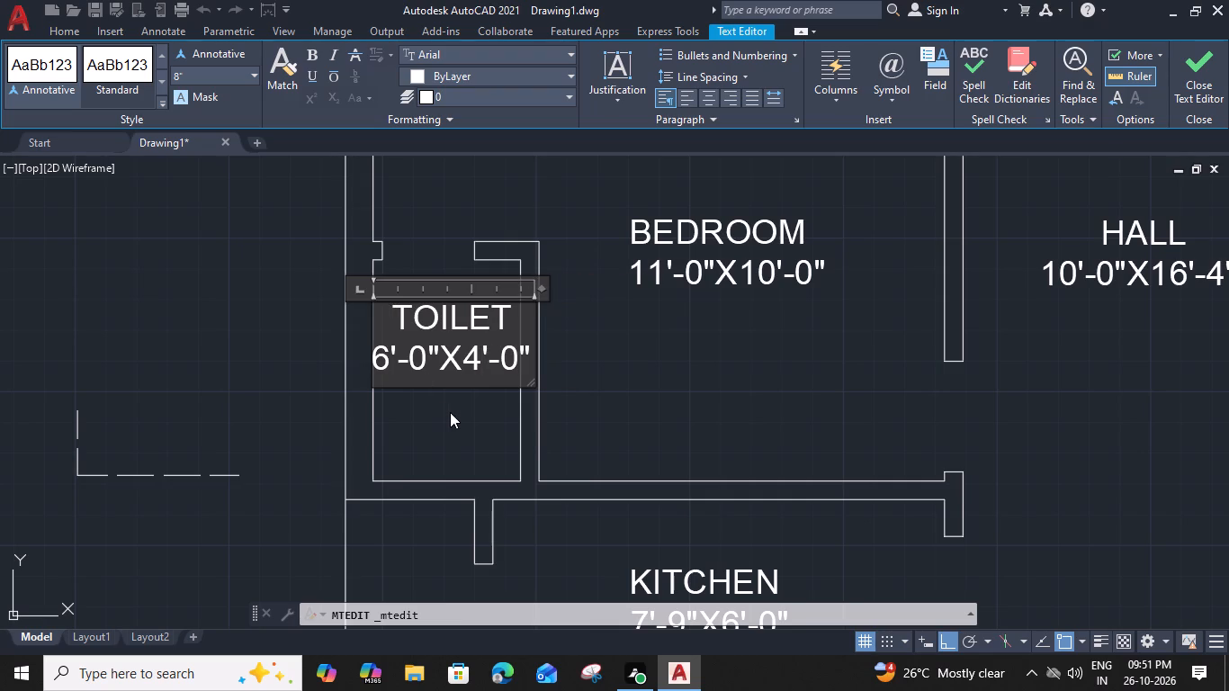
pyautogui.press('space')
pyautogui.press('BackSpace')
pyautogui.click(450, 403)
# Set the whole TOILET label's text height to 5" and narrow its frame to fit the smaller text.
pyautogui.click(428, 358)
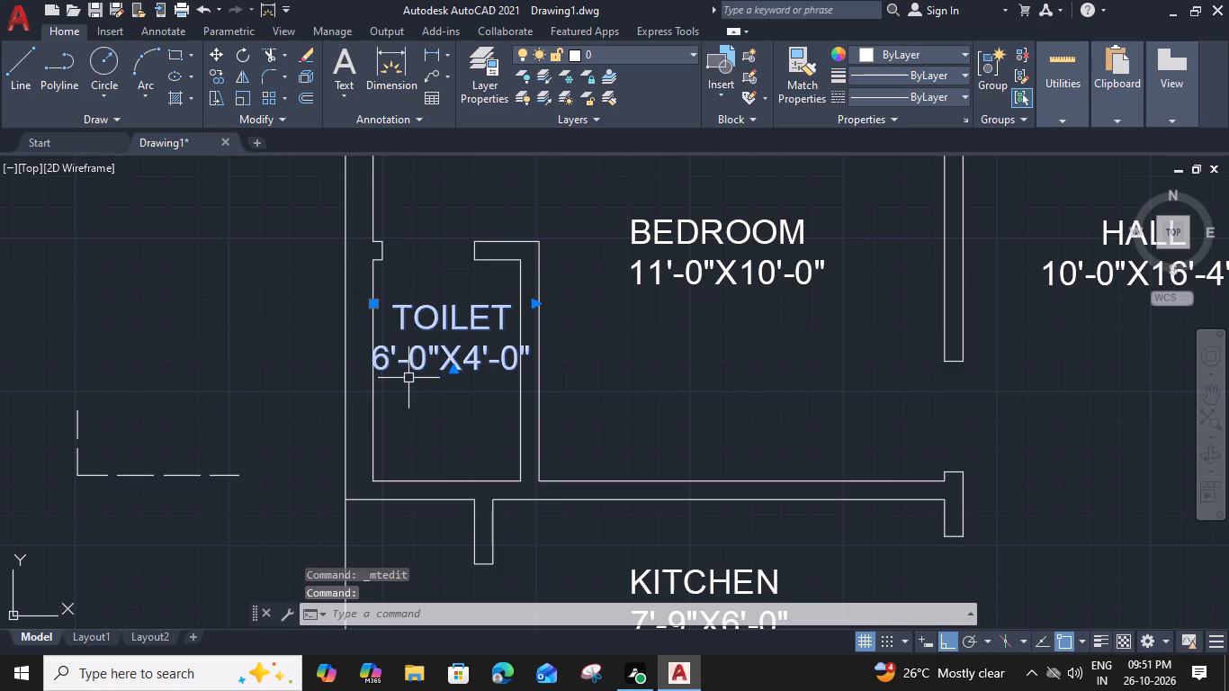
pyautogui.doubleClick(417, 355)
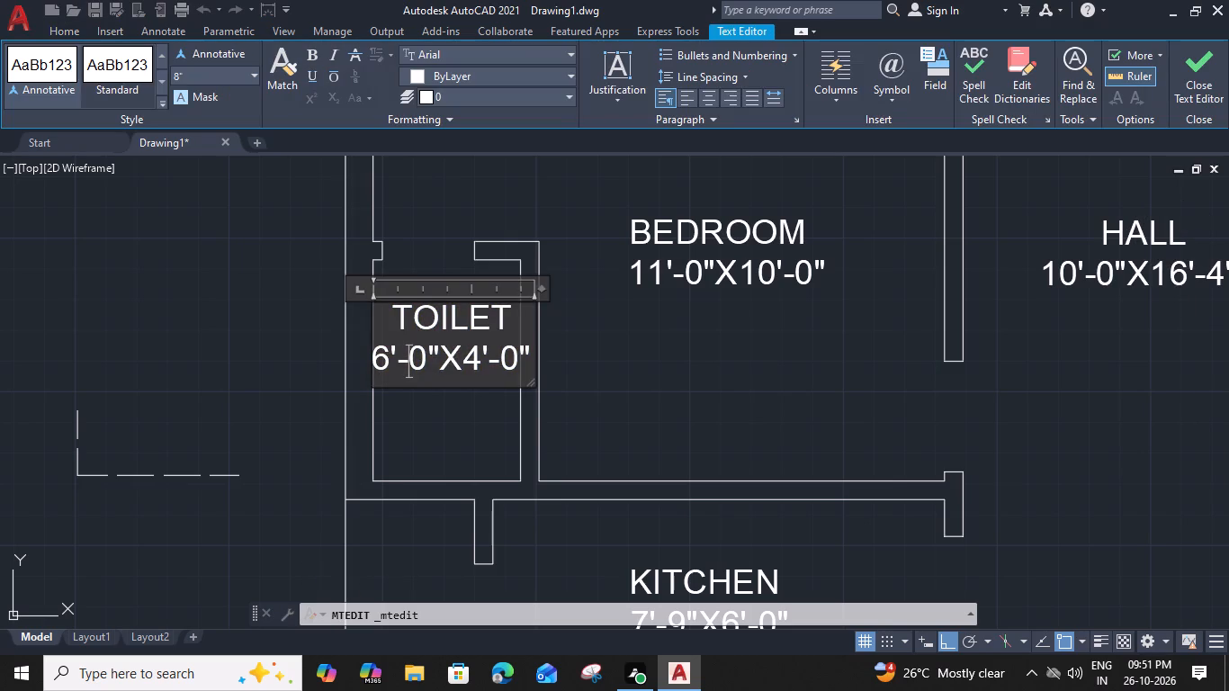
pyautogui.moveTo(529, 363); pyautogui.dragTo(366, 300)
pyautogui.click(188, 74)
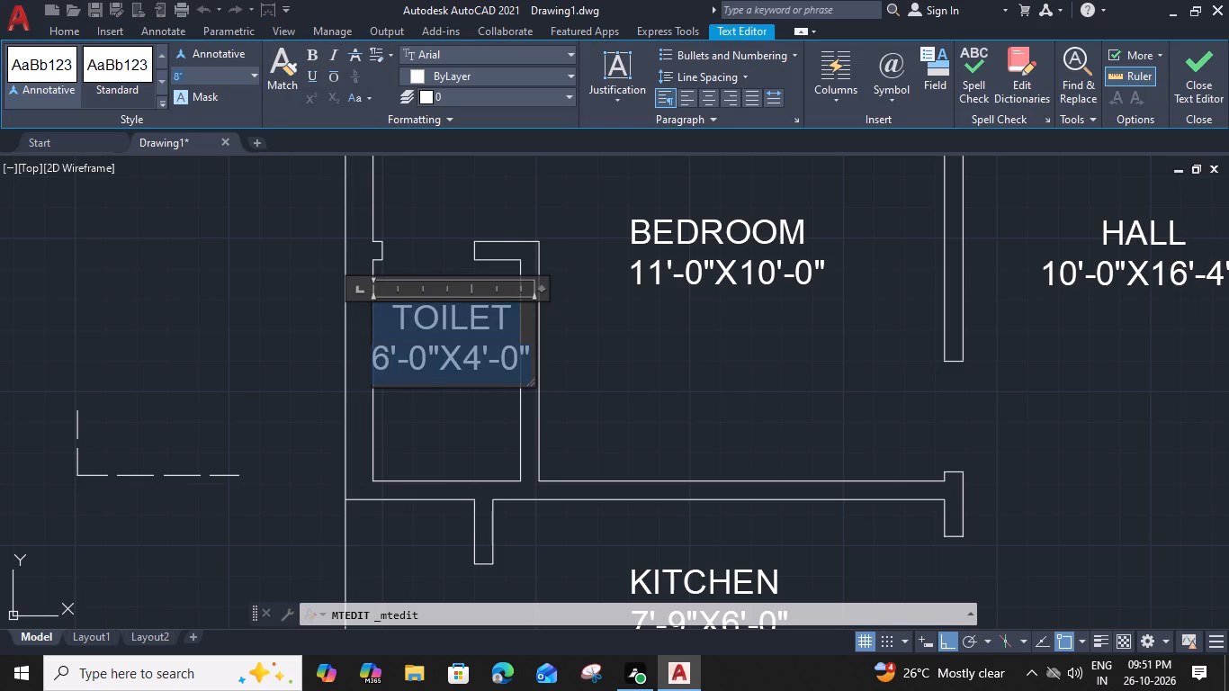
pyautogui.write('5"')
pyautogui.press('Return')
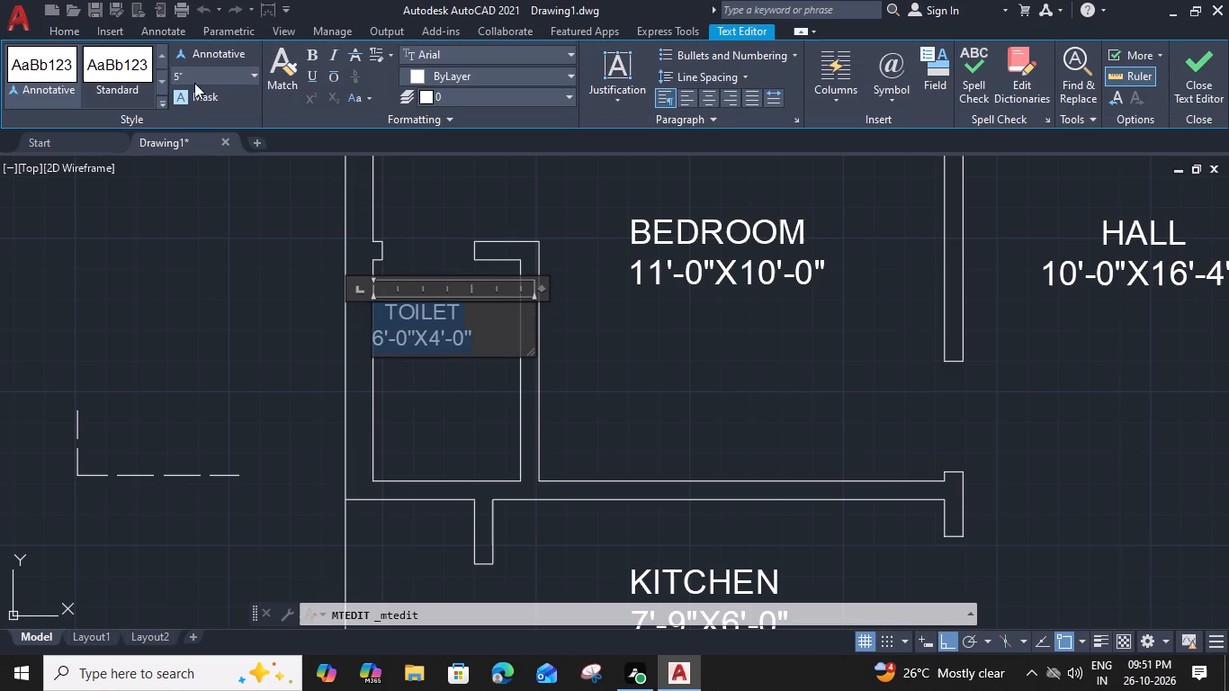
pyautogui.moveTo(542, 291); pyautogui.dragTo(498, 277)
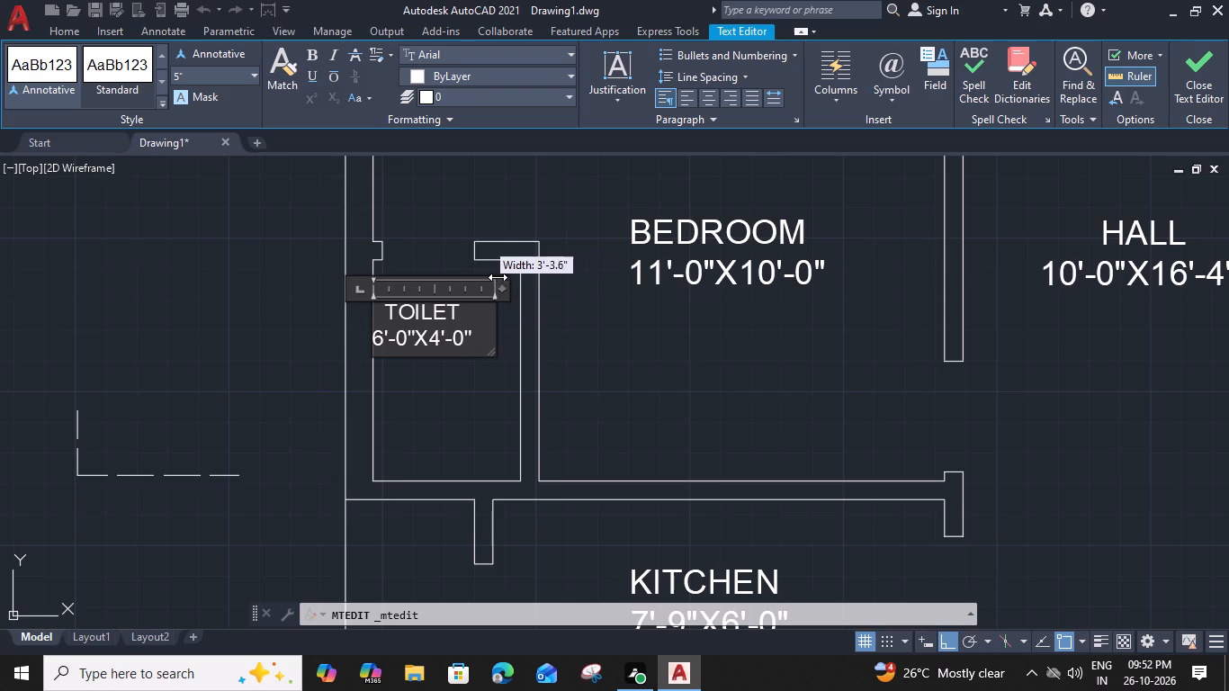
pyautogui.moveTo(498, 277); pyautogui.dragTo(485, 277)
pyautogui.click(483, 395)
# Move the TOILET label slightly east so it sits centred between the small room's side walls.
pyautogui.click(463, 345)
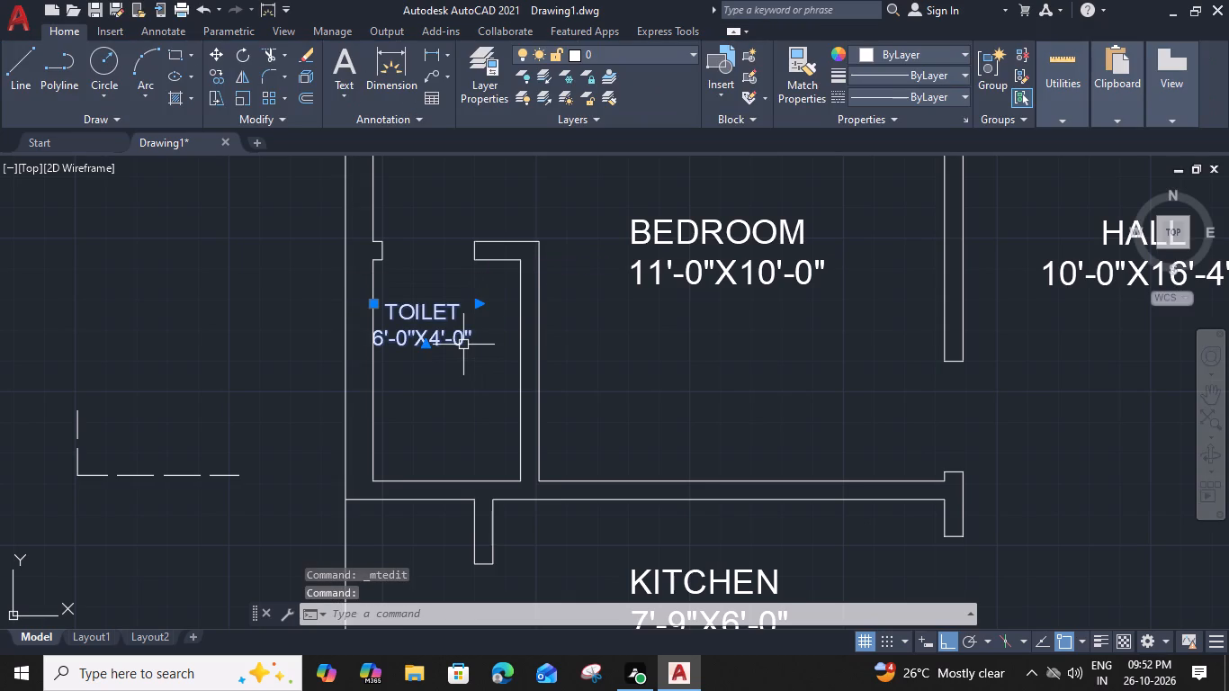
pyautogui.write('M')
pyautogui.press('space')
pyautogui.click(479, 350)
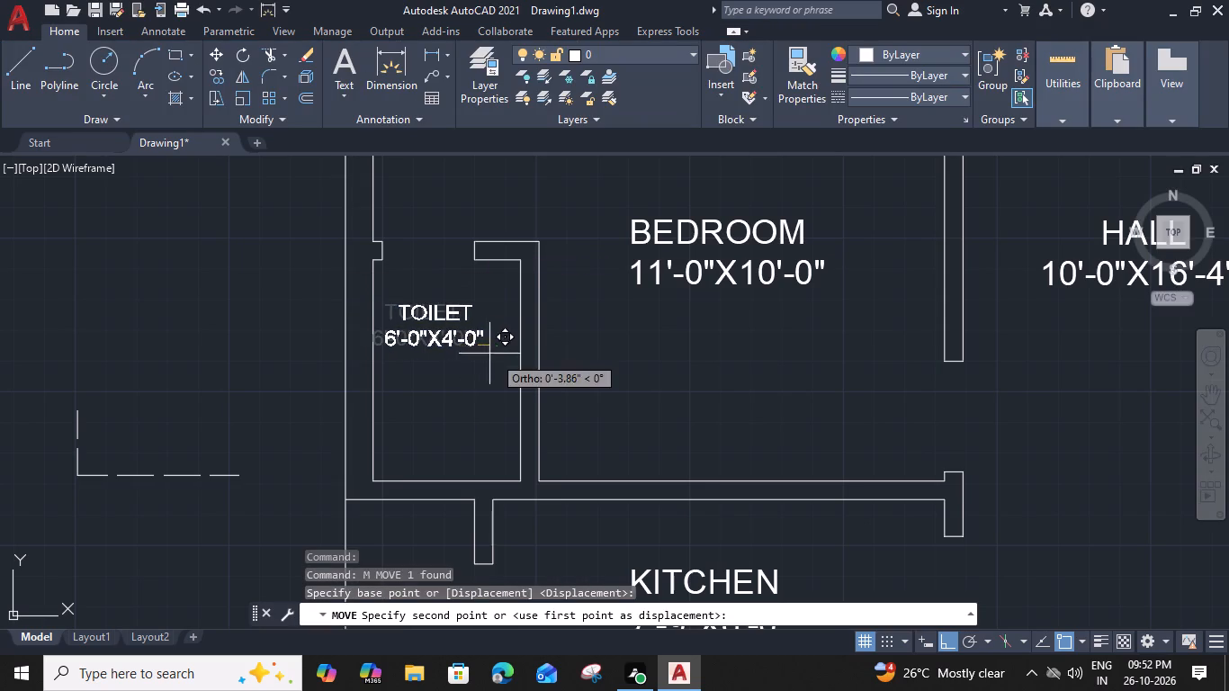
pyautogui.click(504, 355)
# Copy the northern unit's TOILET label straight south into the matching small rooms of the middle and southern units.
pyautogui.click(434, 344)
pyautogui.write('CO')
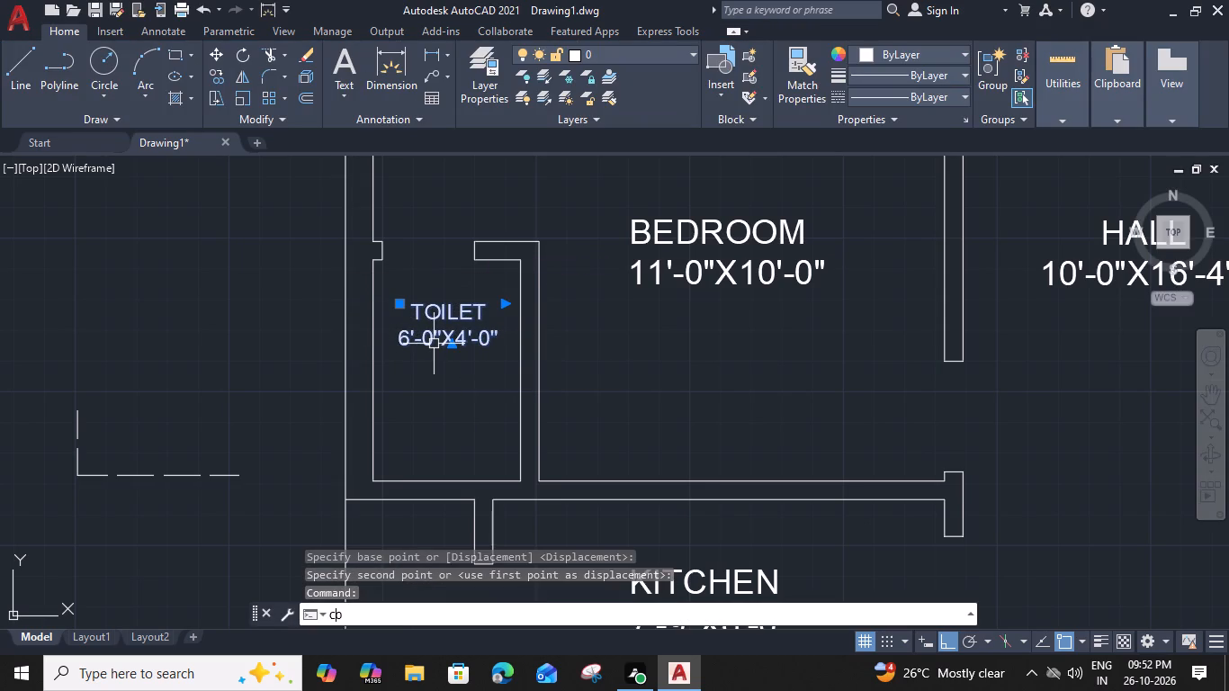
pyautogui.press('space')
pyautogui.moveTo(398, 343); pyautogui.dragTo(399, 355)
pyautogui.moveTo(399, 520); pyautogui.dragTo(408, 404, button='middle')
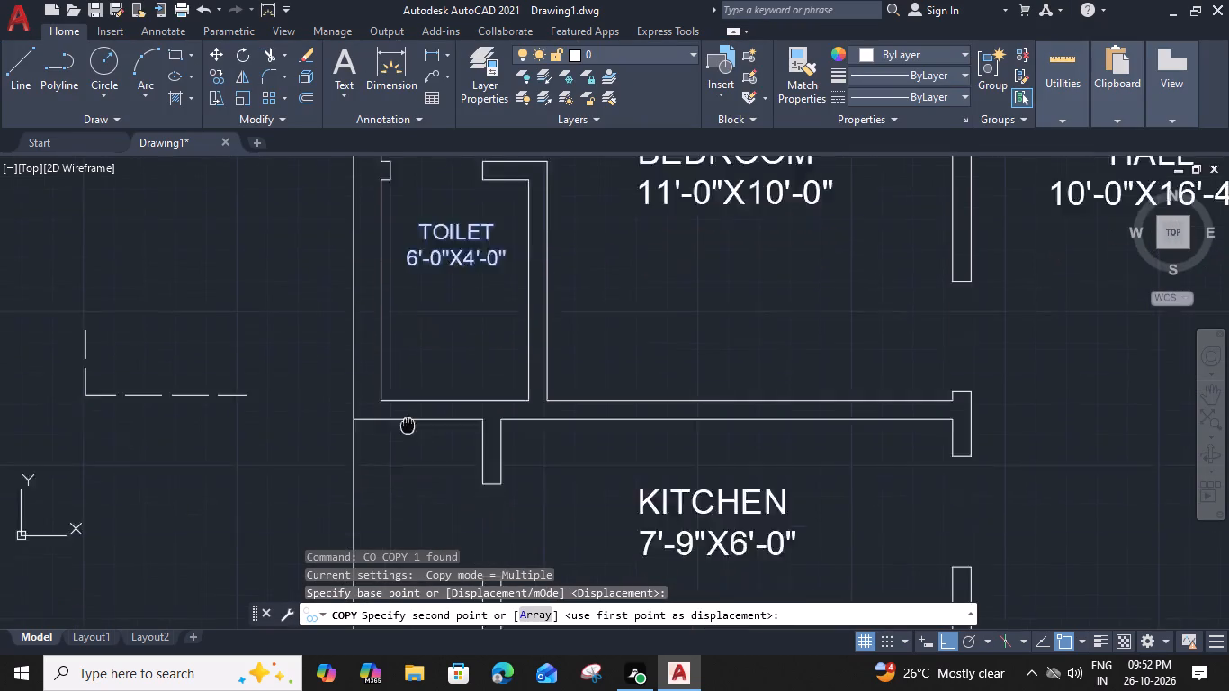
pyautogui.moveTo(408, 404); pyautogui.dragTo(412, 199, button='middle')
pyautogui.moveTo(389, 445); pyautogui.dragTo(440, 198, button='middle')
pyautogui.click(459, 456)
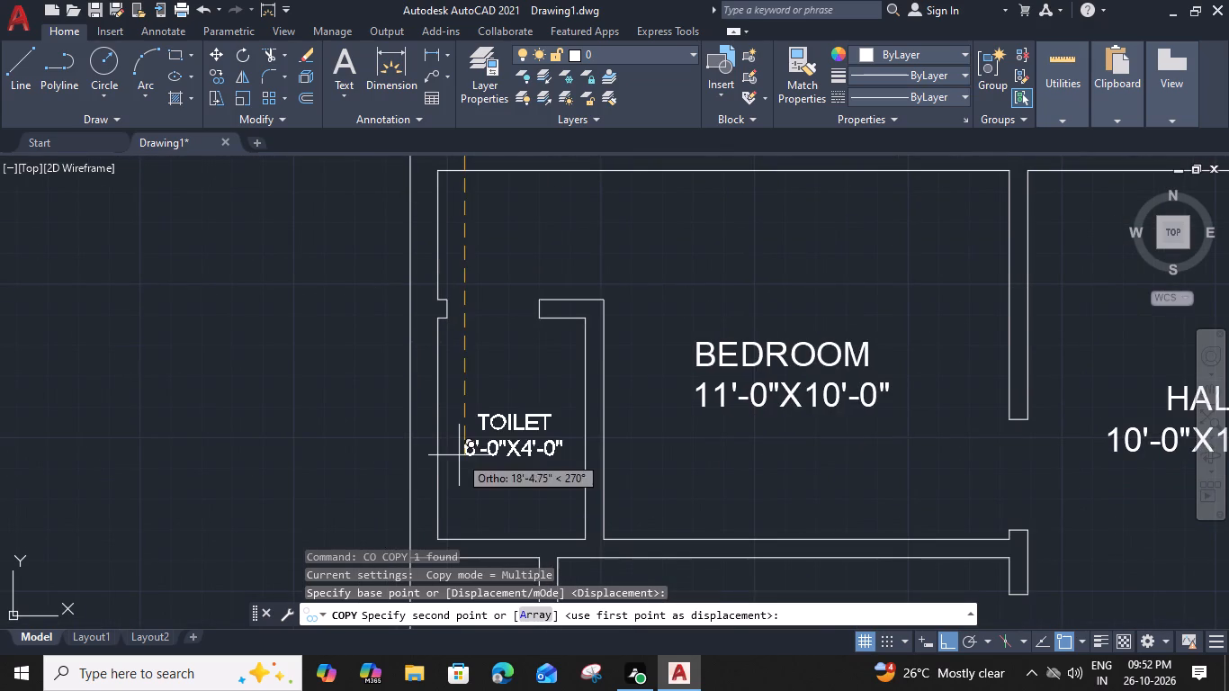
pyautogui.moveTo(466, 499); pyautogui.dragTo(483, 90, button='middle')
pyautogui.moveTo(476, 431); pyautogui.dragTo(493, 102, button='middle')
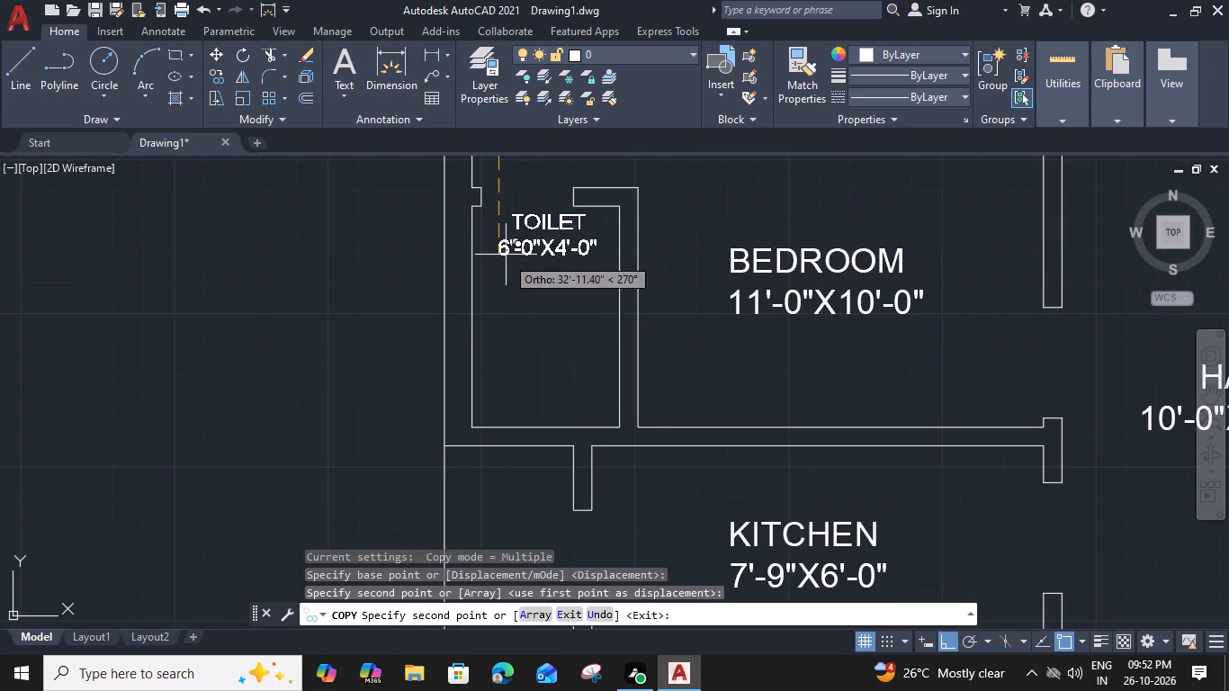
pyautogui.click(507, 319)
pyautogui.moveTo(506, 370); pyautogui.dragTo(517, 81, button='middle')
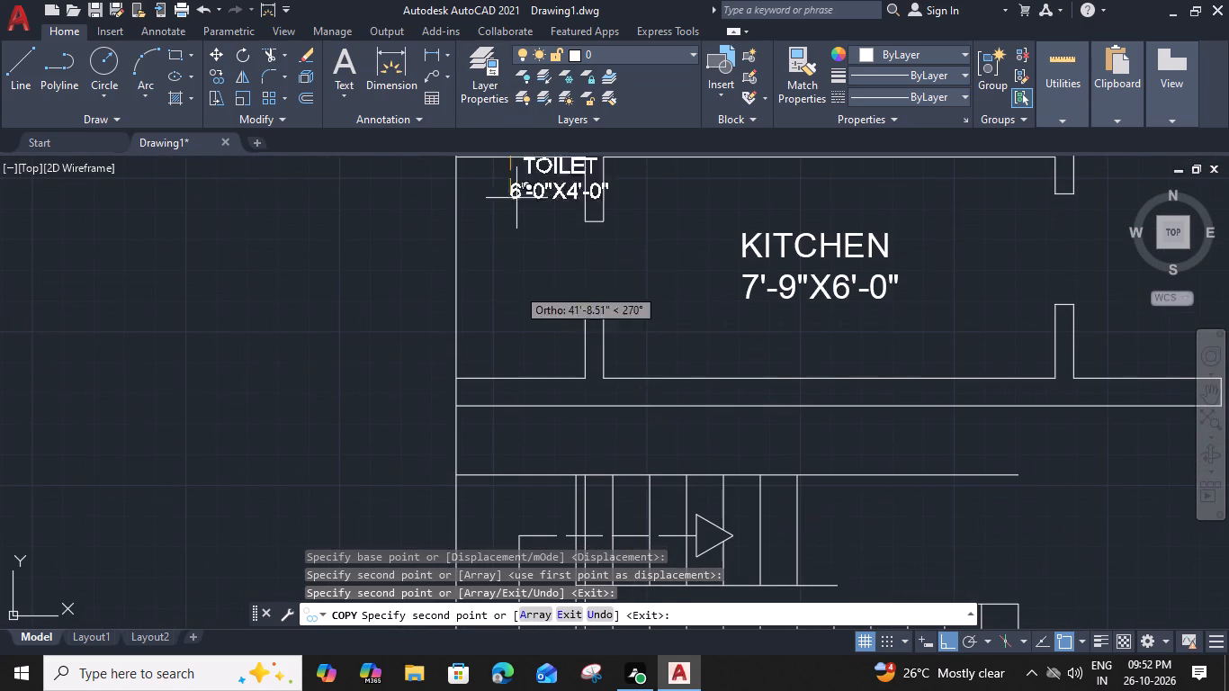
pyautogui.press('Escape')
# Copy the southern unit's TOILET label into the narrow space west of that unit's kitchen.
pyautogui.scroll(-2, 543, 334)
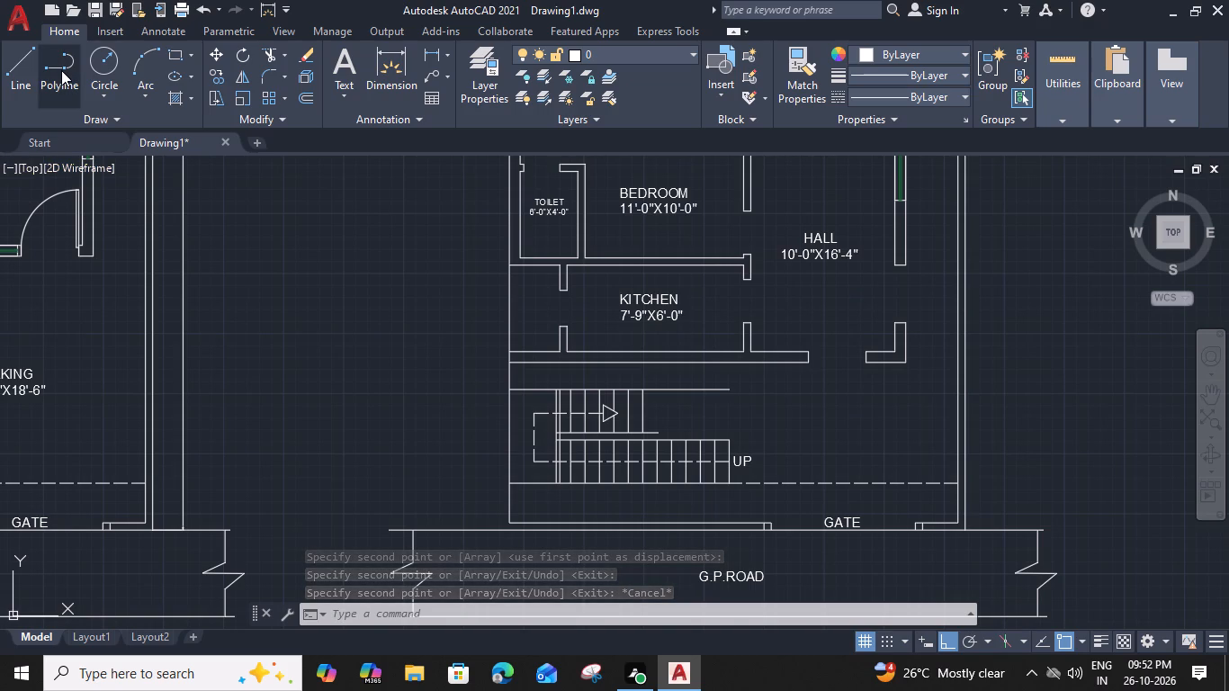
pyautogui.click(546, 202)
pyautogui.write('CO')
pyautogui.press('space')
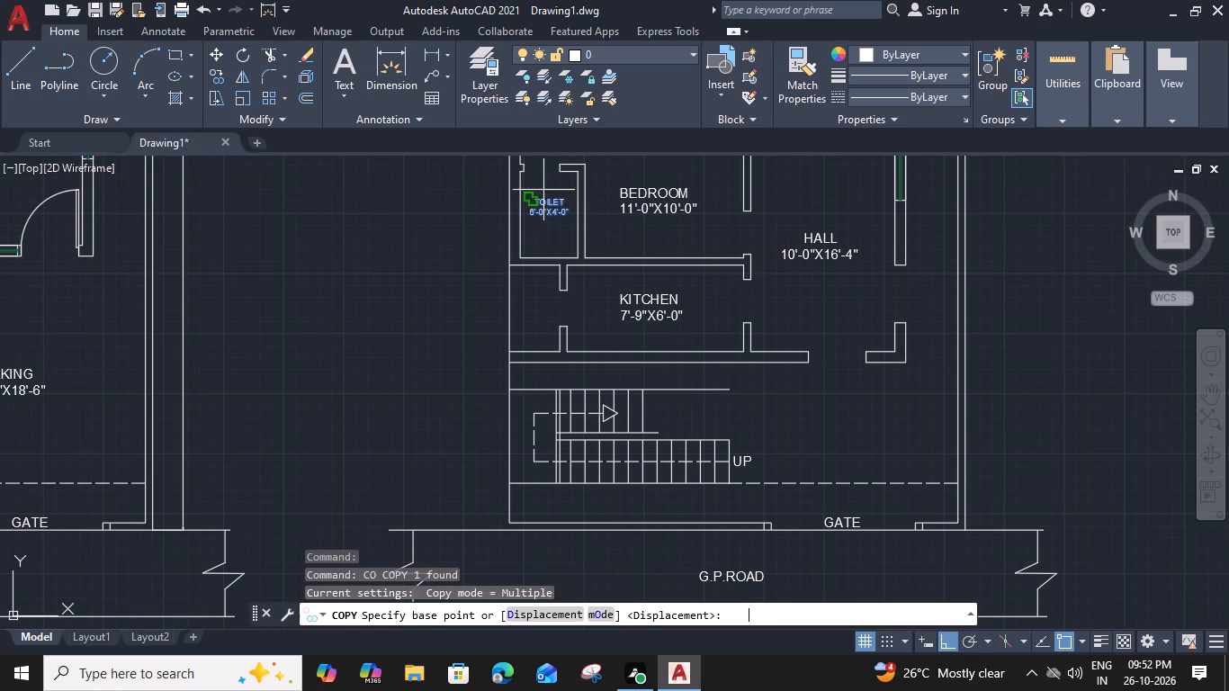
pyautogui.scroll(2, 543, 216)
pyautogui.moveTo(507, 215); pyautogui.dragTo(506, 229)
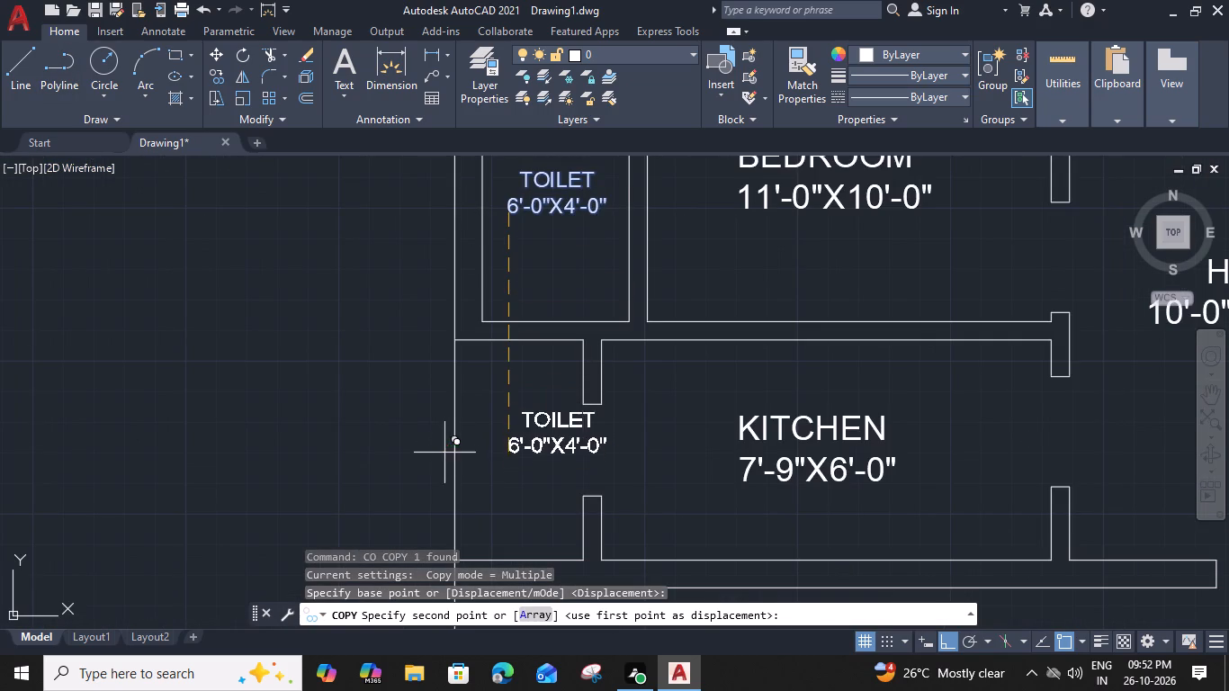
pyautogui.click(455, 462)
pyautogui.press('Escape')
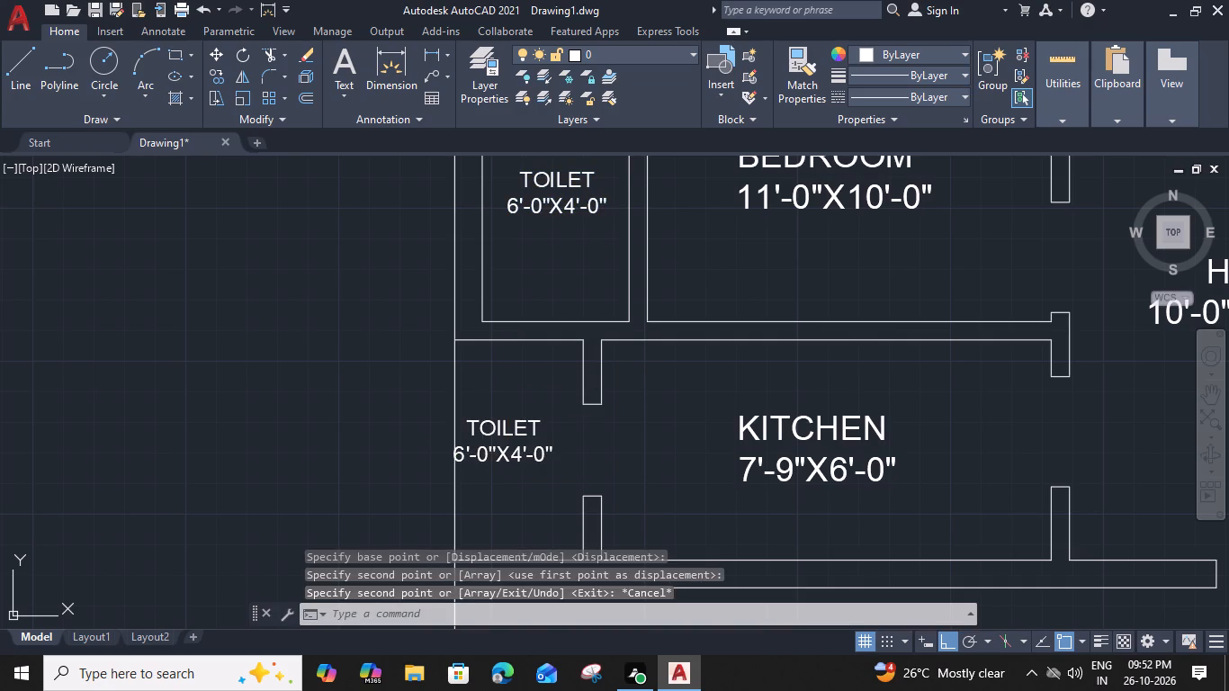
# Replace the copied label's text with 3'-6" WASH and widen its frame to about 3'-1" so it fits on one line.
pyautogui.doubleClick(493, 440)
pyautogui.scroll(1, 515, 456)
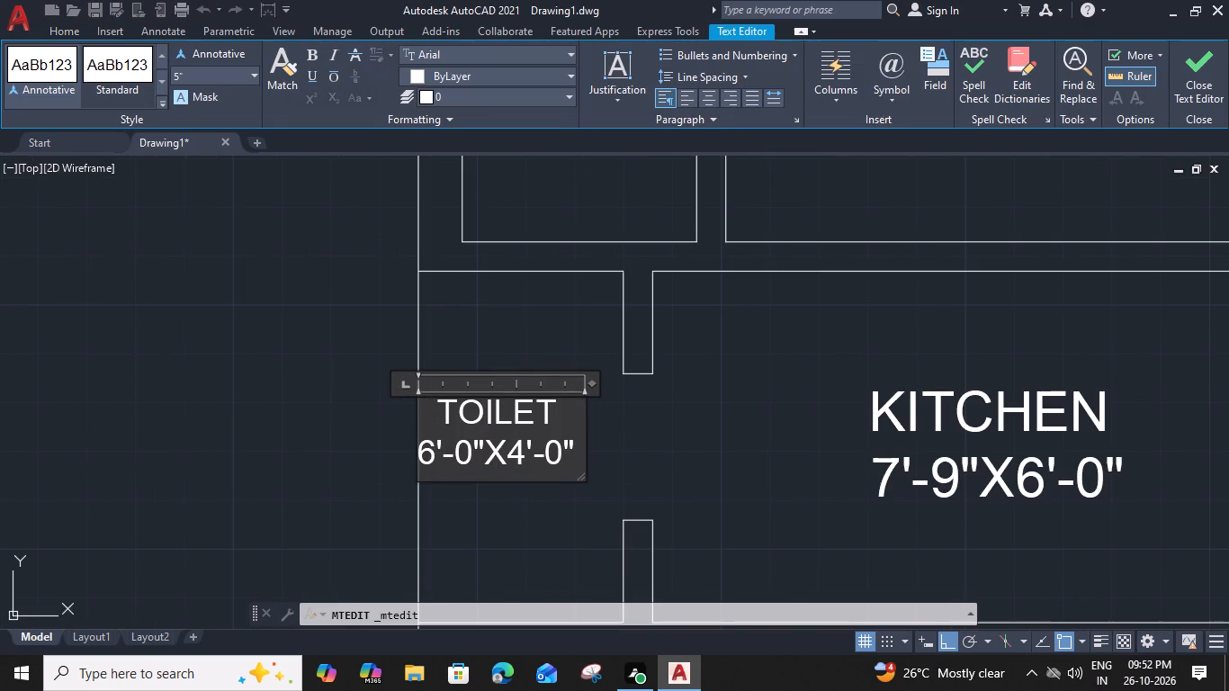
pyautogui.moveTo(579, 452); pyautogui.dragTo(372, 388)
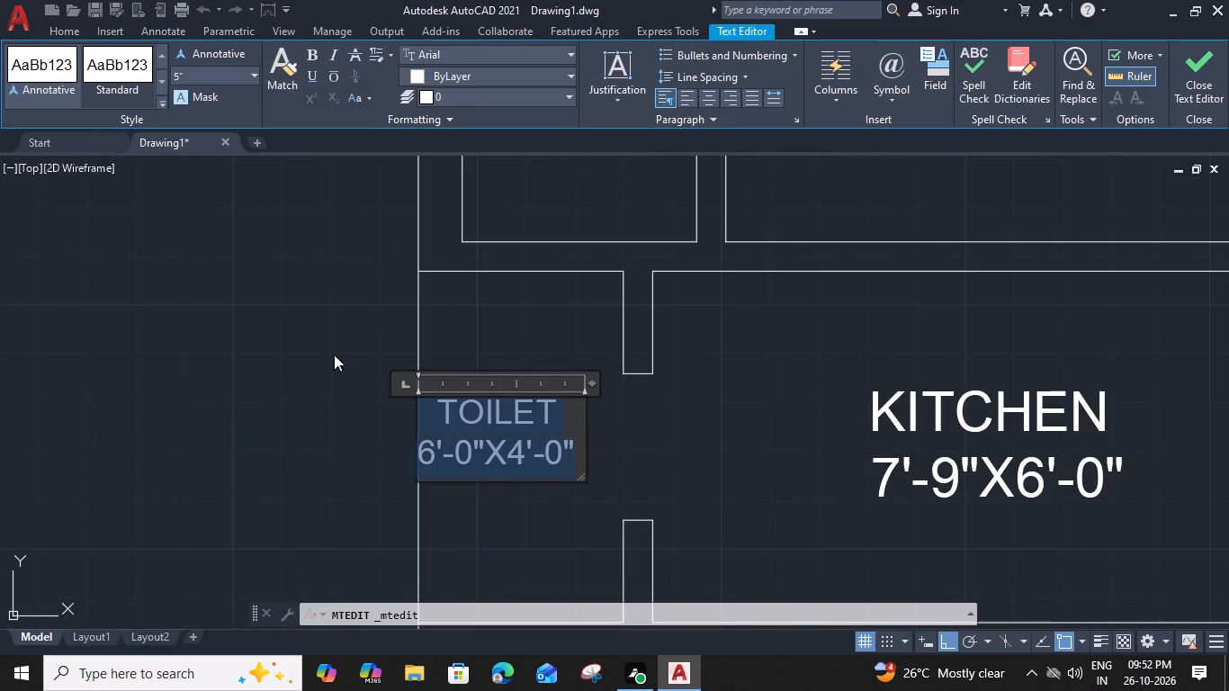
pyautogui.write('3\'-6"')
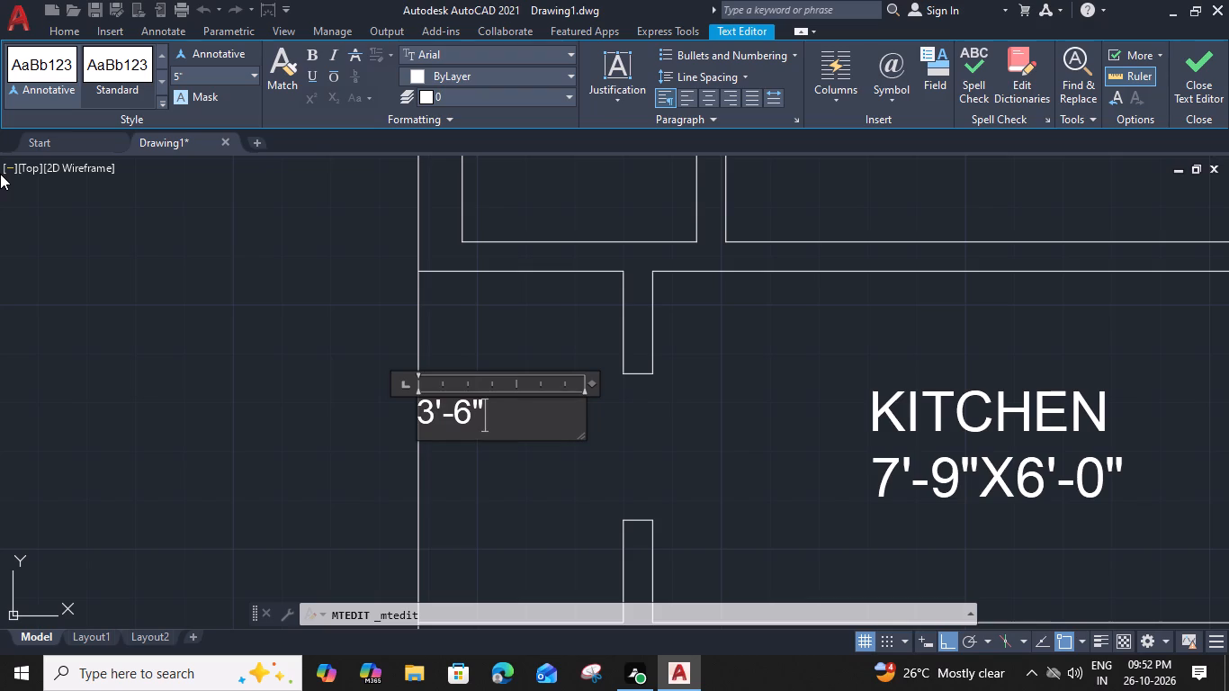
pyautogui.press('space')
pyautogui.write('WASH')
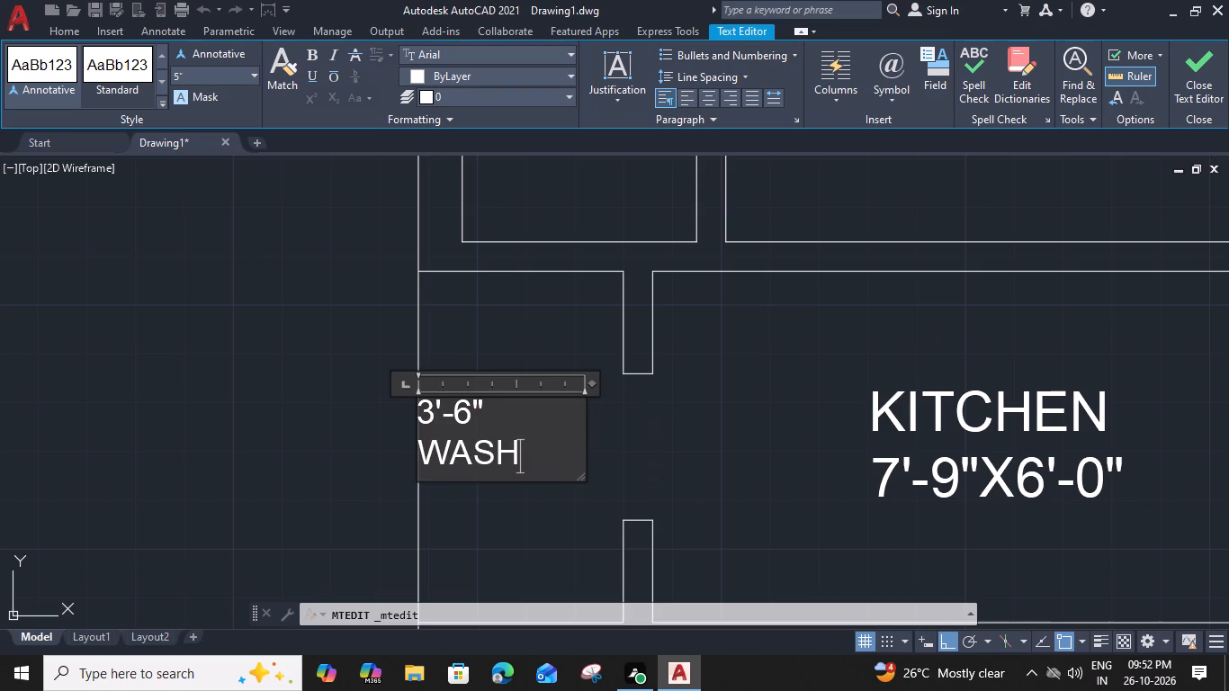
pyautogui.moveTo(588, 383); pyautogui.dragTo(605, 387)
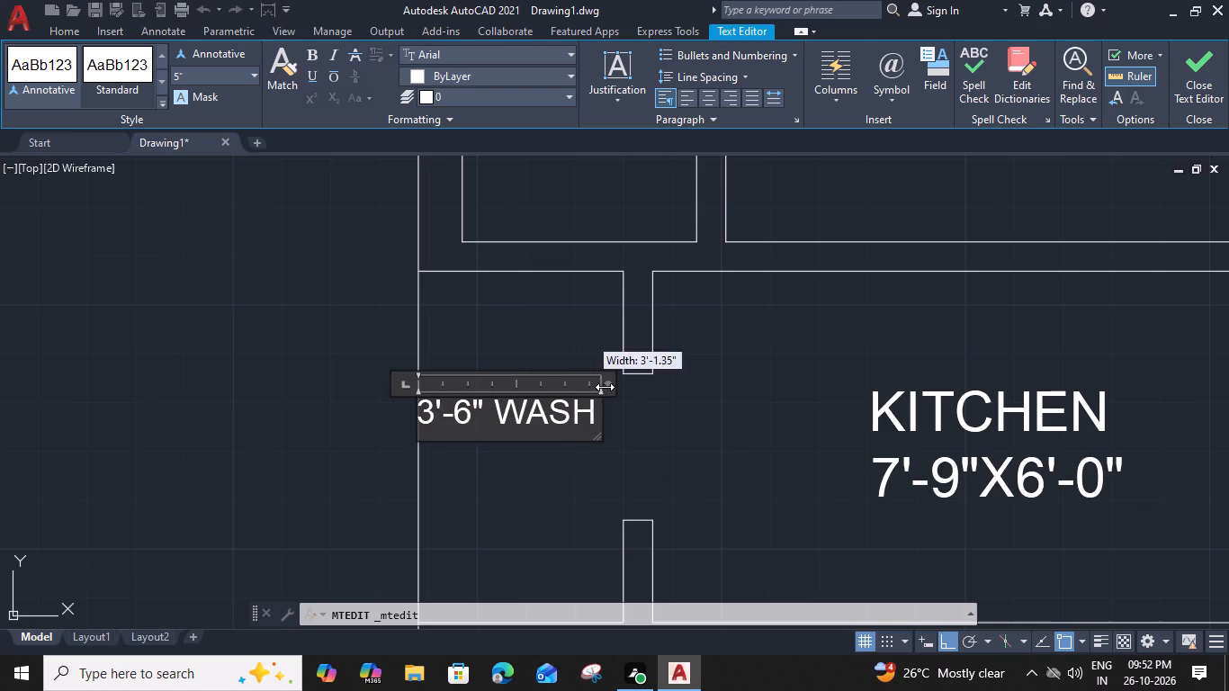
pyautogui.moveTo(605, 387); pyautogui.dragTo(606, 387)
pyautogui.click(632, 447)
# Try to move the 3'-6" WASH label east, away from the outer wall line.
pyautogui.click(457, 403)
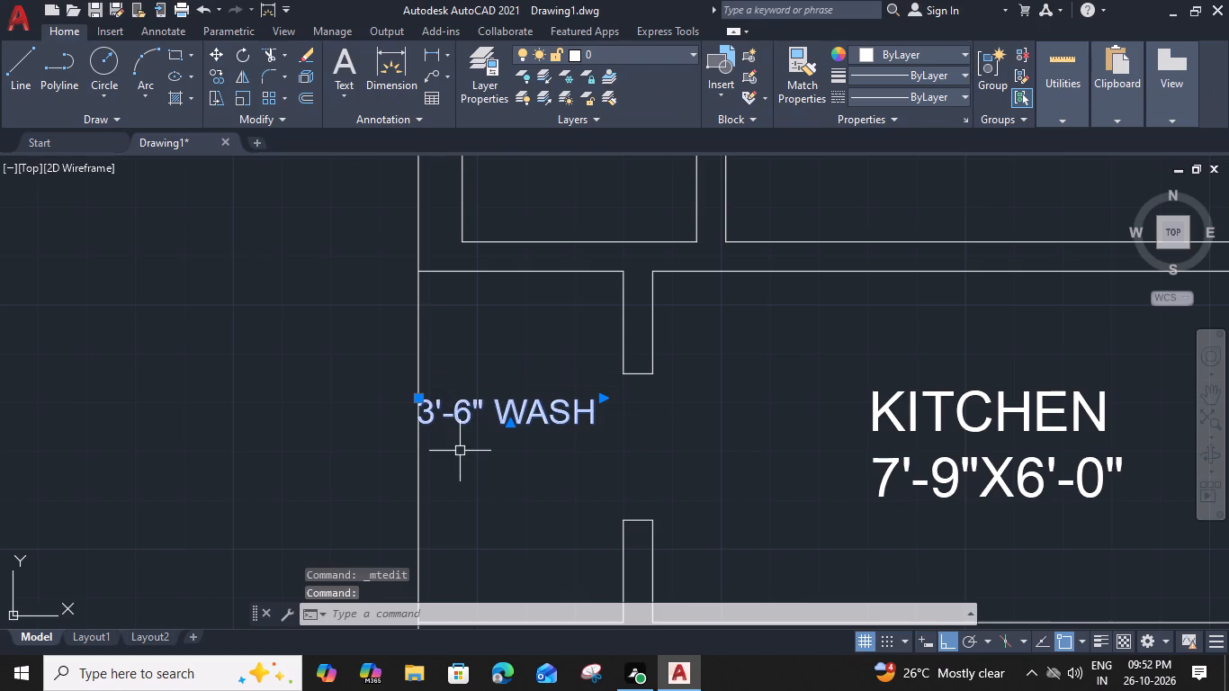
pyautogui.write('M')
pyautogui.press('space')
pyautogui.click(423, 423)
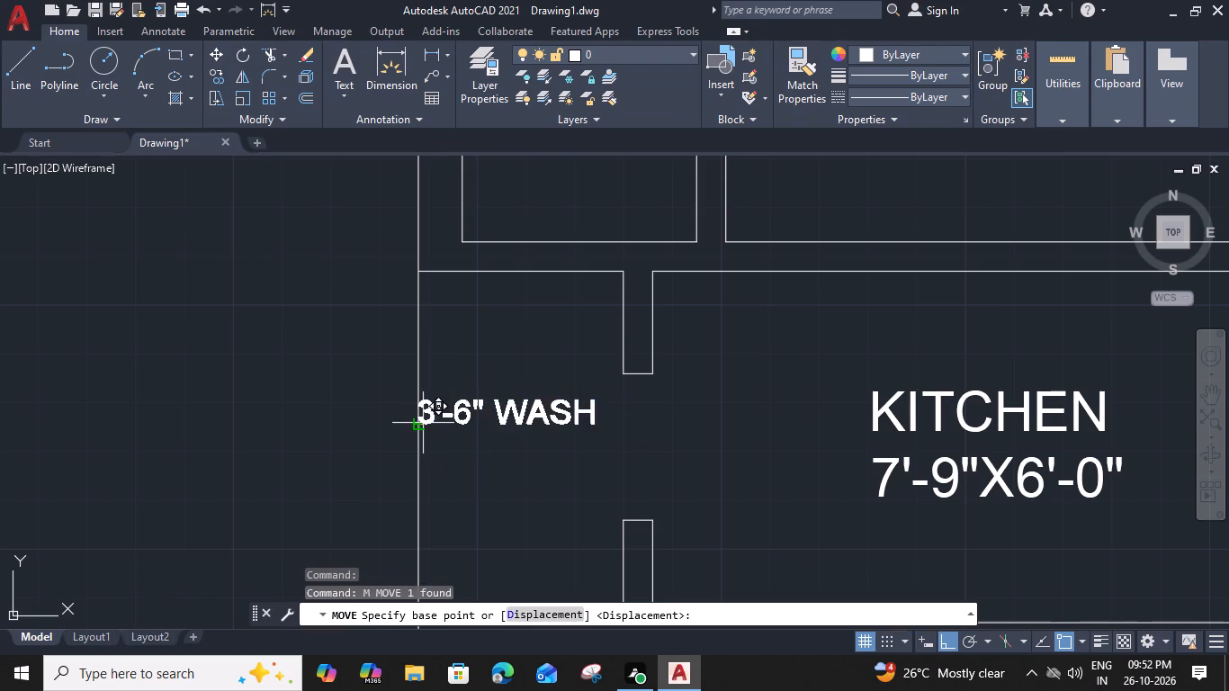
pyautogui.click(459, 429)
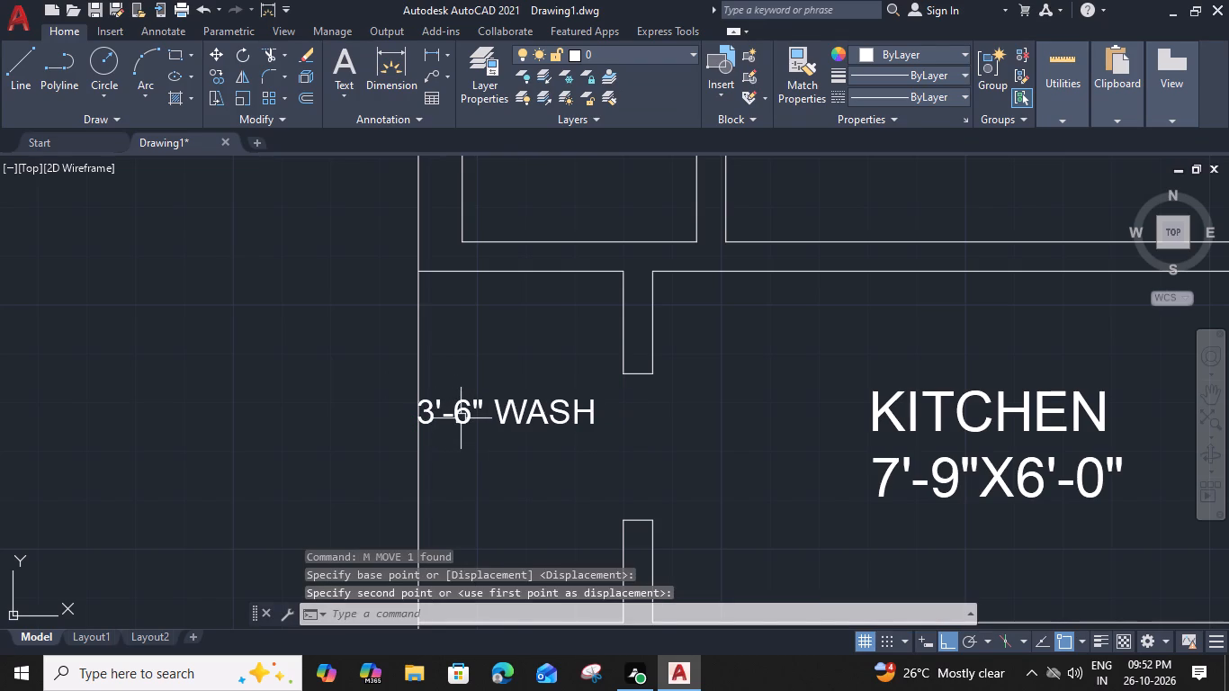
# Rotate the 3'-6" WASH label 90 degrees counterclockwise so it reads upward along the outer wall.
pyautogui.click(461, 417)
pyautogui.write('RO')
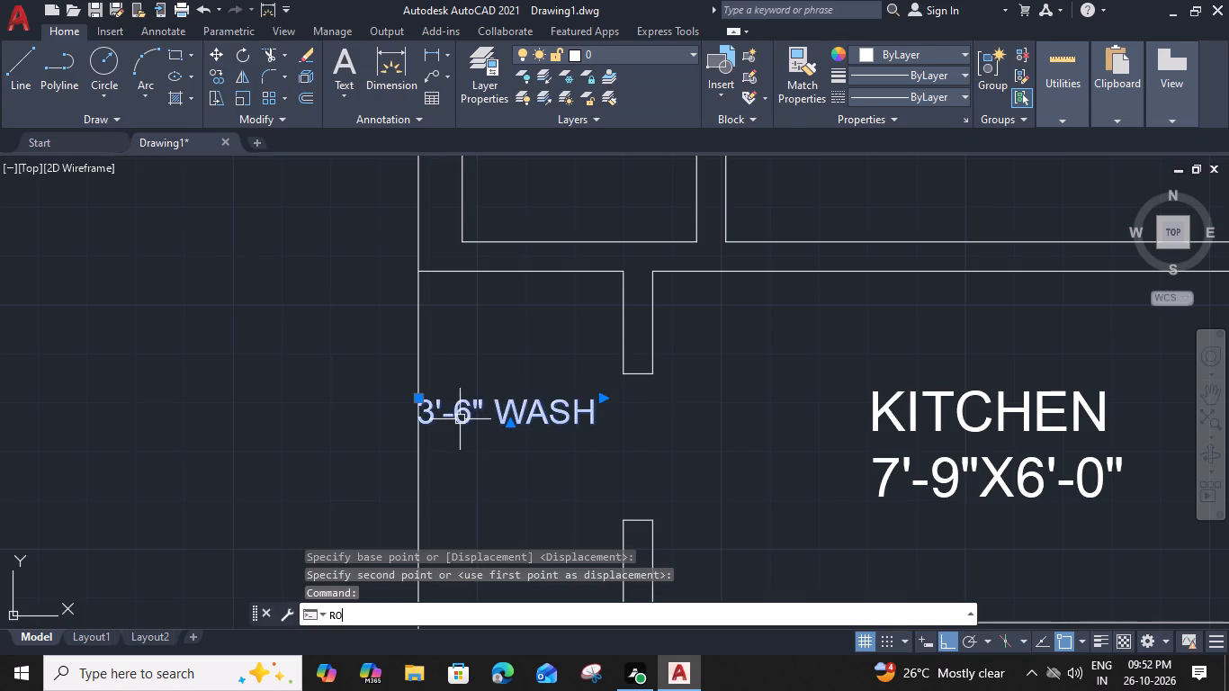
pyautogui.press('space')
pyautogui.click(421, 417)
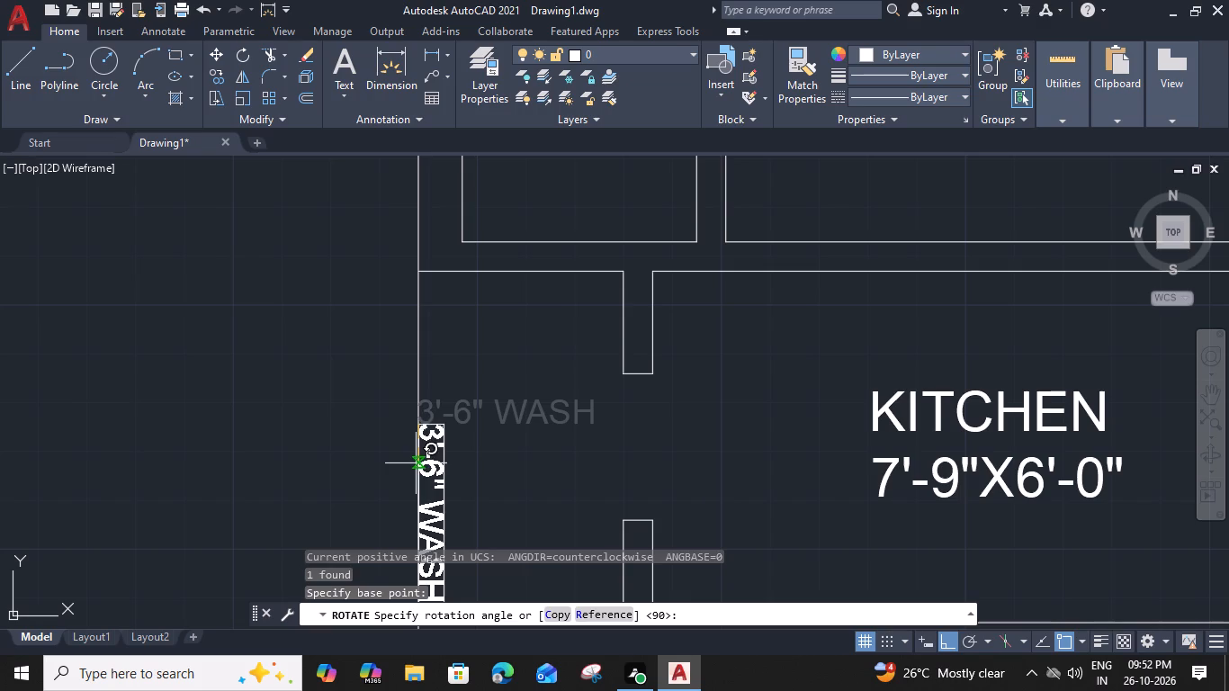
pyautogui.scroll(2, 419, 402)
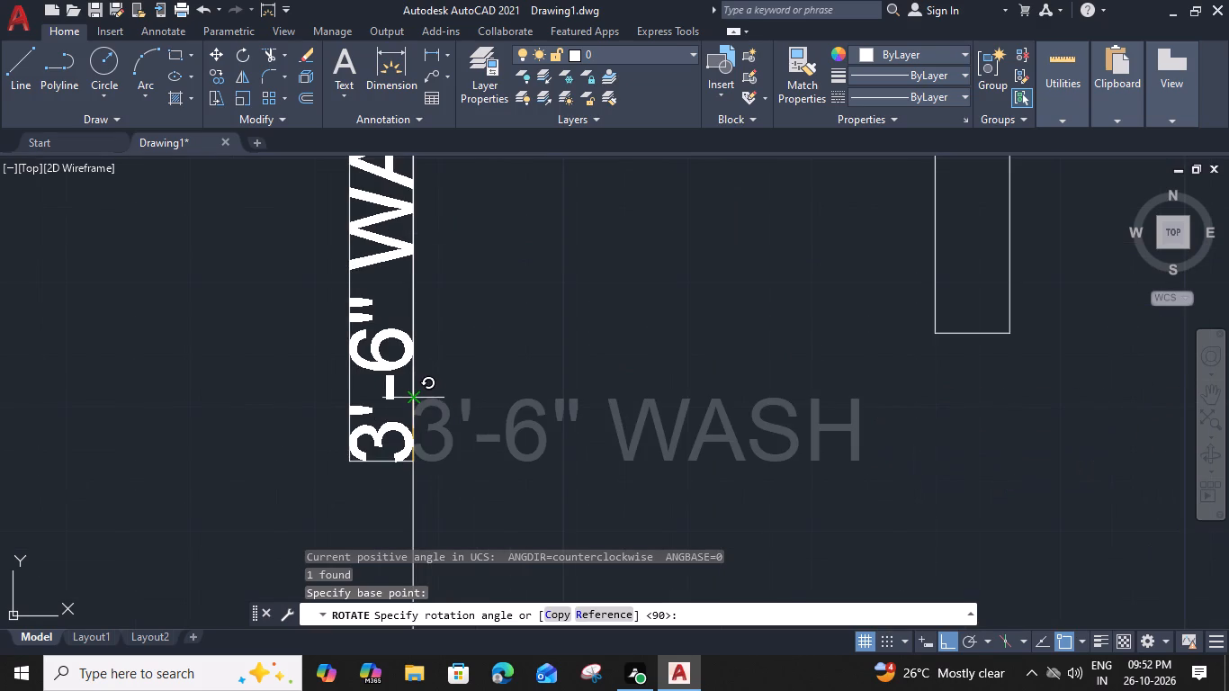
pyautogui.click(413, 395)
pyautogui.scroll(-3, 413, 395)
# Move the rotated 3'-6" WASH label east and south to centre it in the space west of the southern kitchen.
pyautogui.click(401, 409)
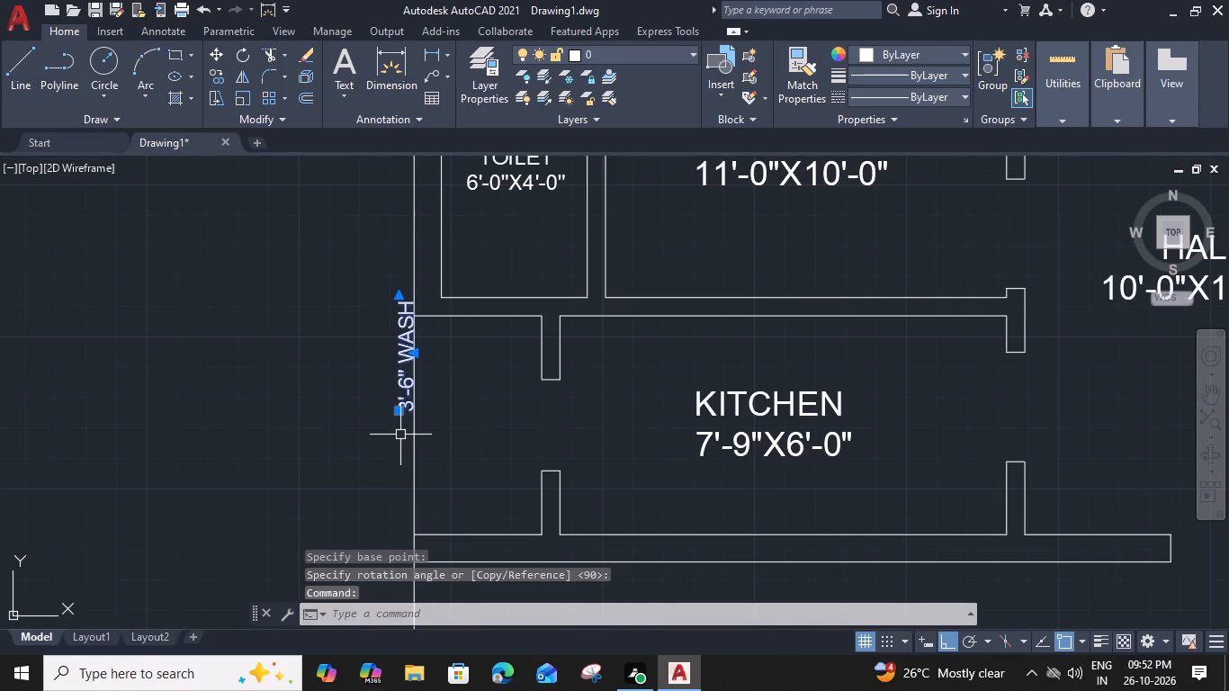
pyautogui.write('M')
pyautogui.press('space')
pyautogui.click(408, 412)
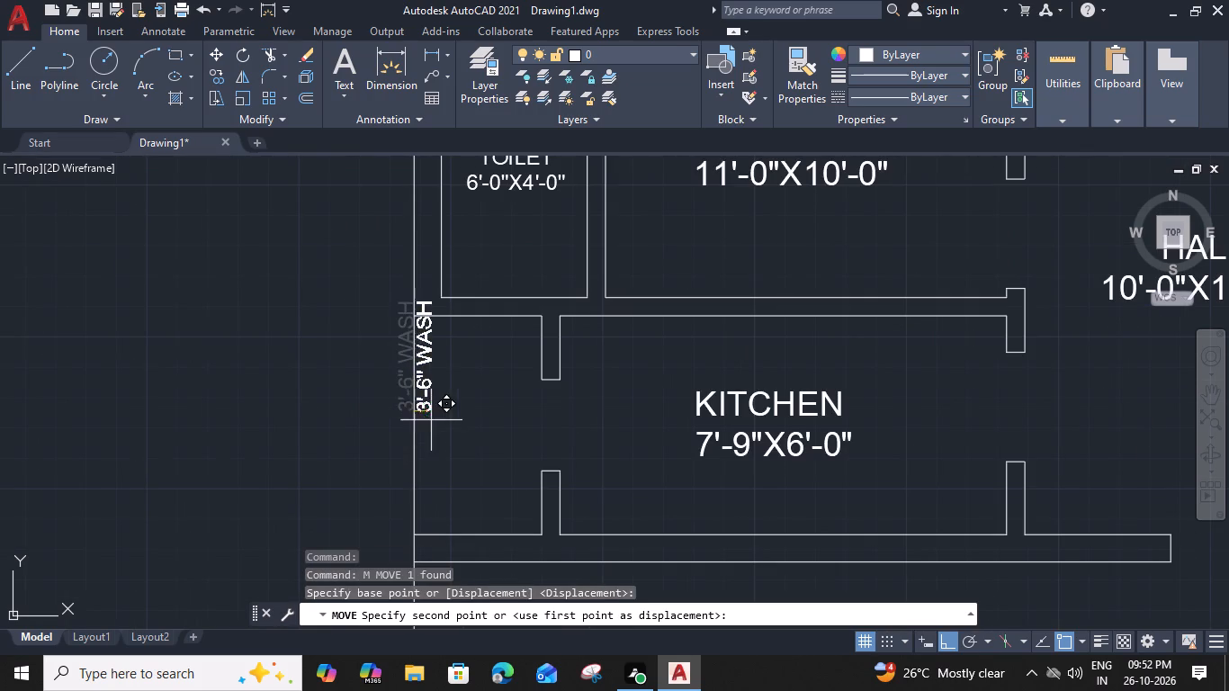
pyautogui.click(470, 428)
pyautogui.click(454, 412)
pyautogui.press('m')
pyautogui.press('space')
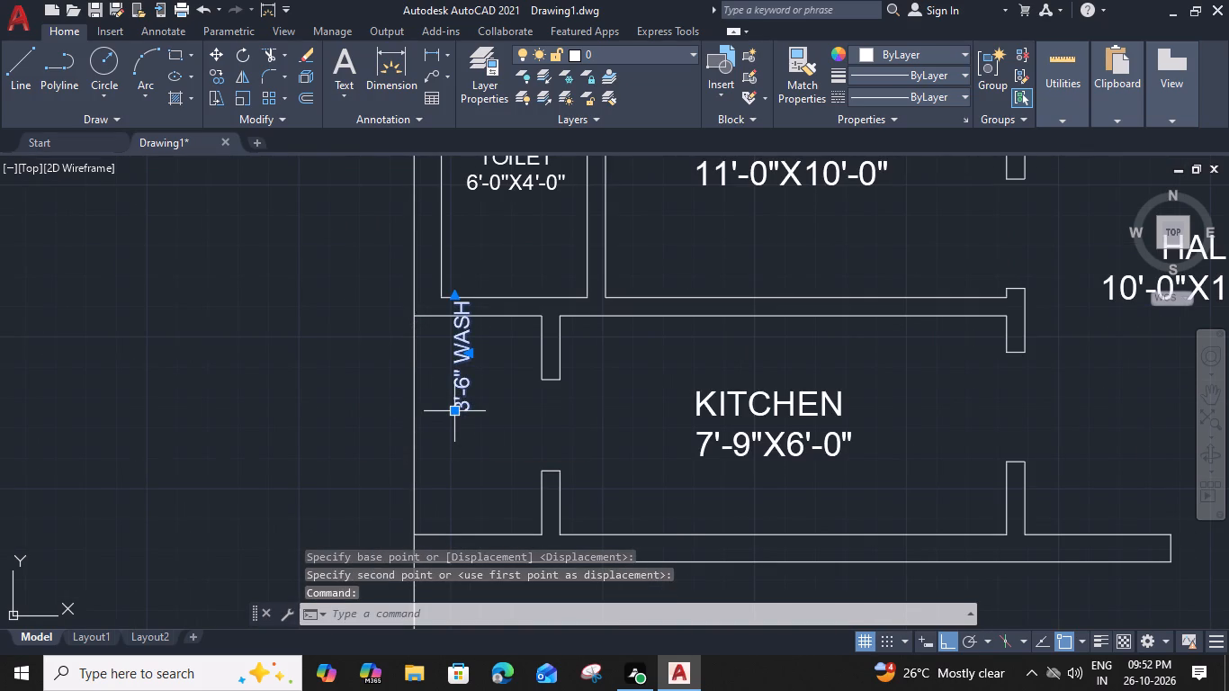
pyautogui.click(456, 410)
pyautogui.click(453, 478)
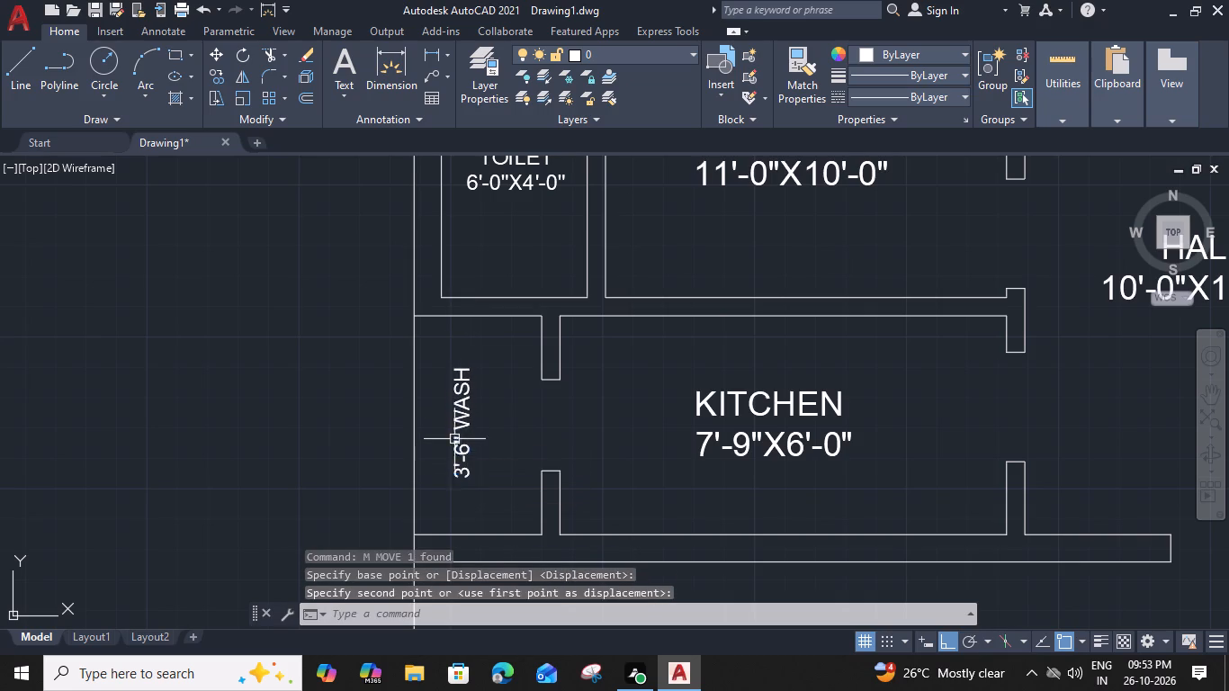
# Copy the vertical 3'-6" WASH label straight north into the wash spaces of the middle and northern units.
pyautogui.click(455, 439)
pyautogui.write('CI')
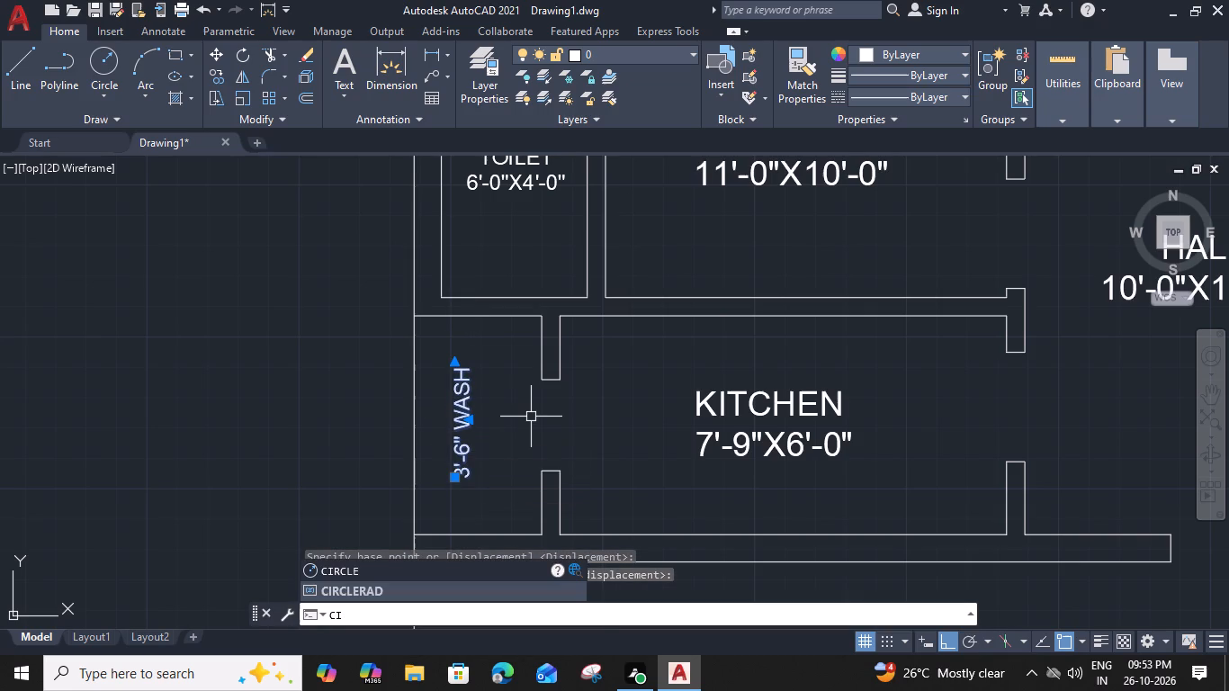
pyautogui.press('BackSpace')
pyautogui.press('BackSpace')
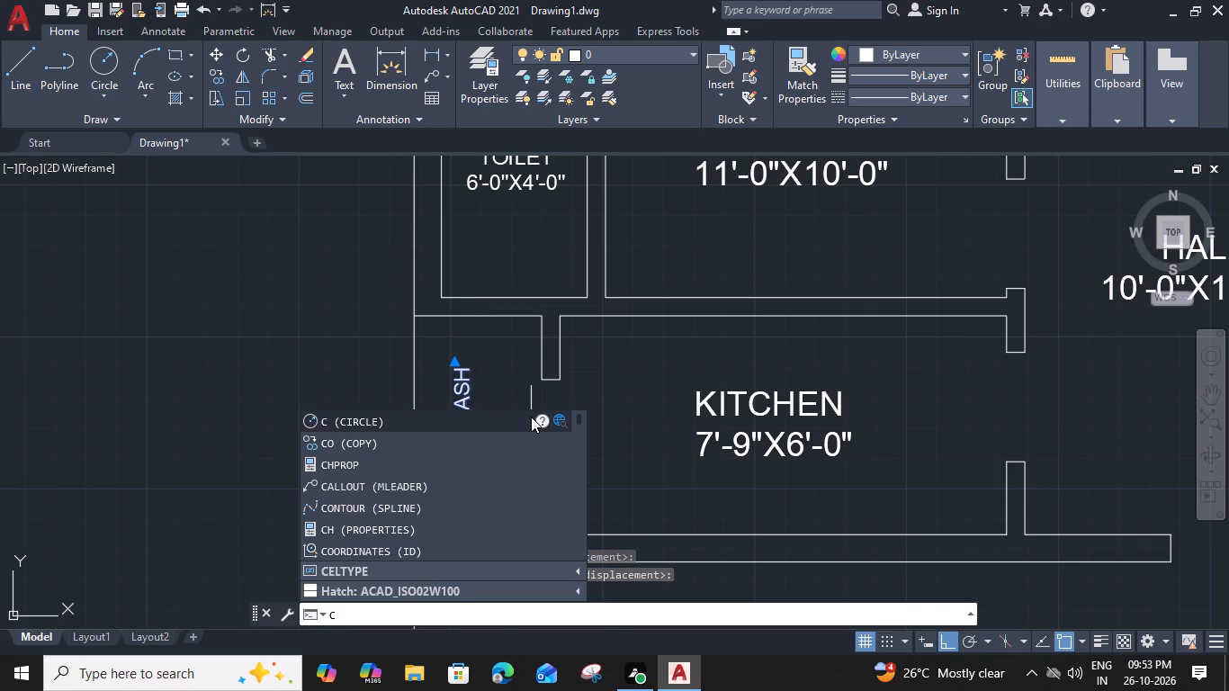
pyautogui.write('O')
pyautogui.press('space')
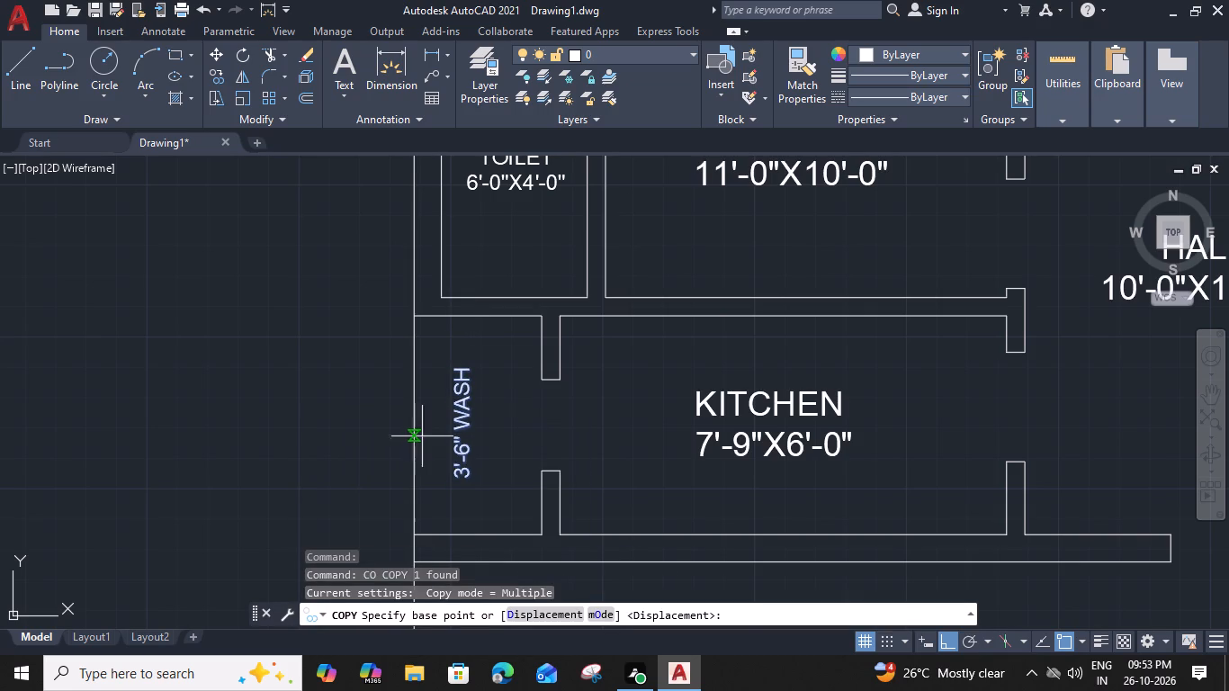
pyautogui.click(539, 381)
pyautogui.moveTo(544, 262); pyautogui.dragTo(514, 550, button='middle')
pyautogui.moveTo(541, 249); pyautogui.dragTo(521, 525, button='middle')
pyautogui.click(493, 328)
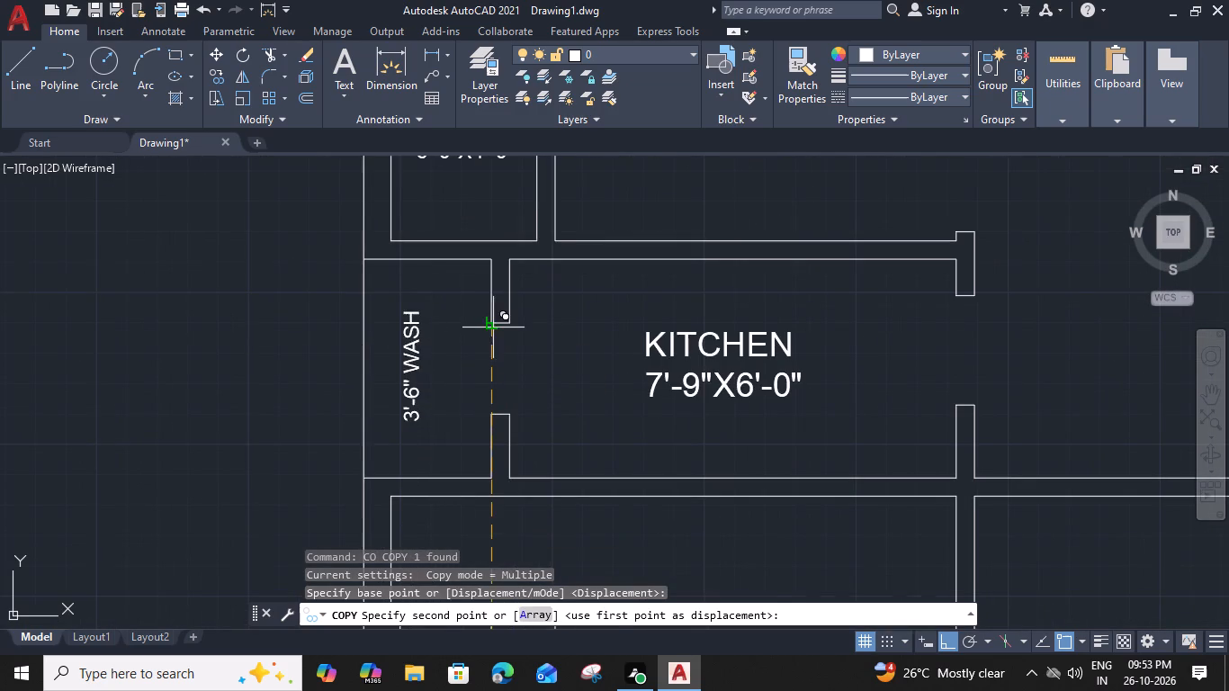
pyautogui.moveTo(492, 253); pyautogui.dragTo(478, 611, button='middle')
pyautogui.moveTo(480, 296); pyautogui.dragTo(464, 507, button='middle')
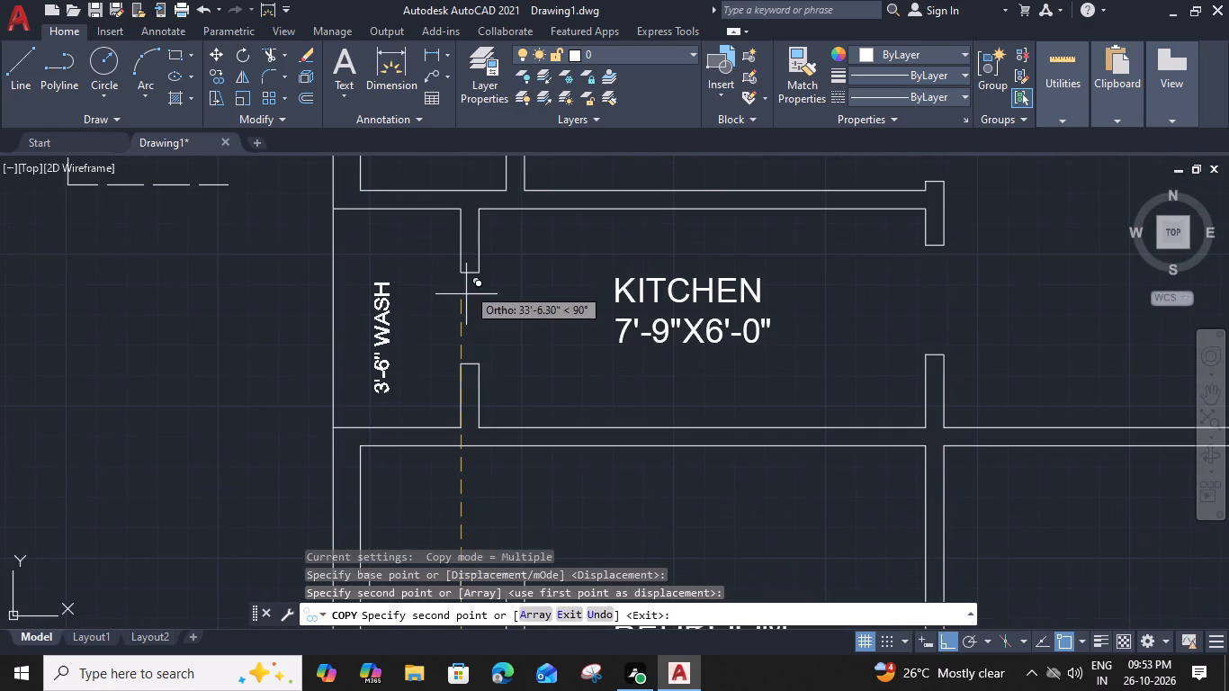
pyautogui.click(458, 273)
pyautogui.moveTo(462, 200); pyautogui.dragTo(421, 476, button='middle')
pyautogui.moveTo(458, 284); pyautogui.dragTo(457, 289, button='middle')
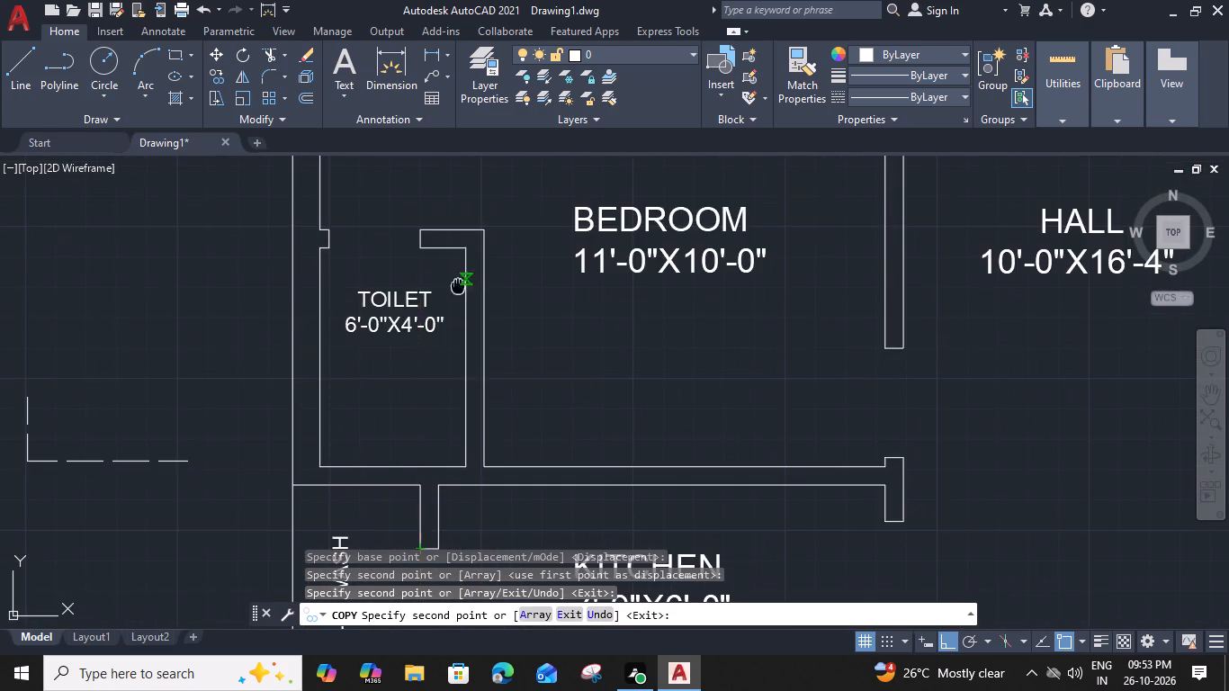
pyautogui.moveTo(457, 289); pyautogui.dragTo(429, 495, button='middle')
pyautogui.press('Escape')
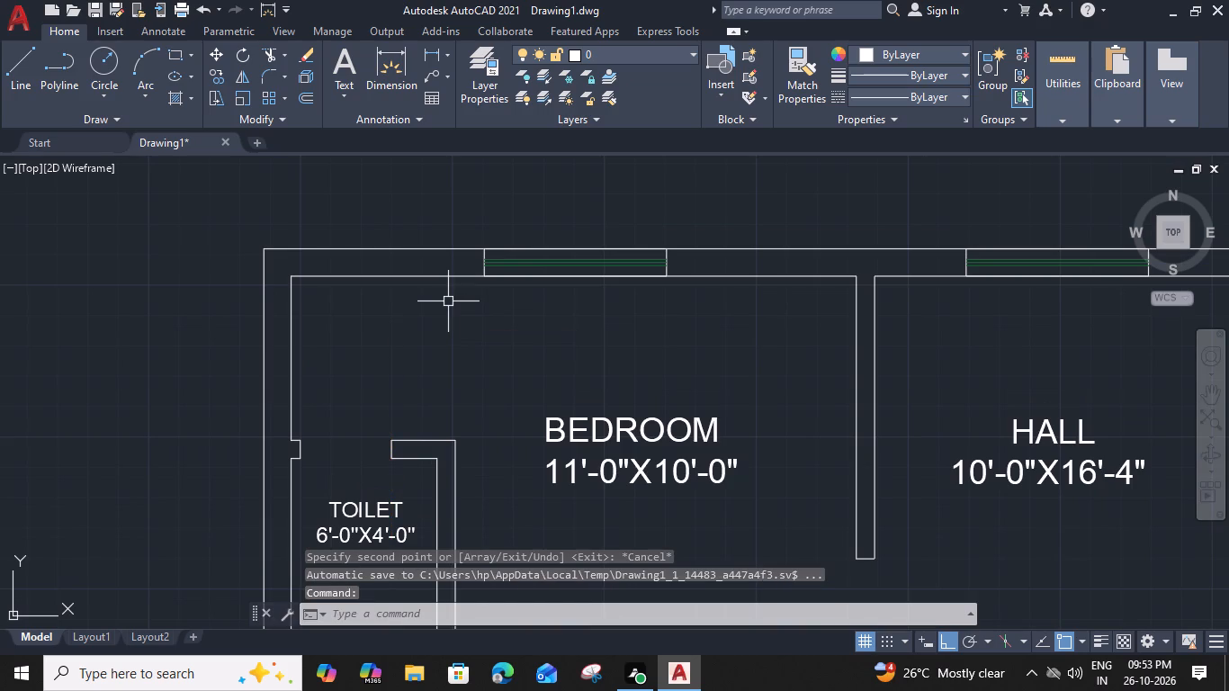
# Review the room labels and wall layout of all three units from north to south.
pyautogui.scroll(-2, 448, 301)
pyautogui.moveTo(474, 417); pyautogui.dragTo(516, 299, button='middle')
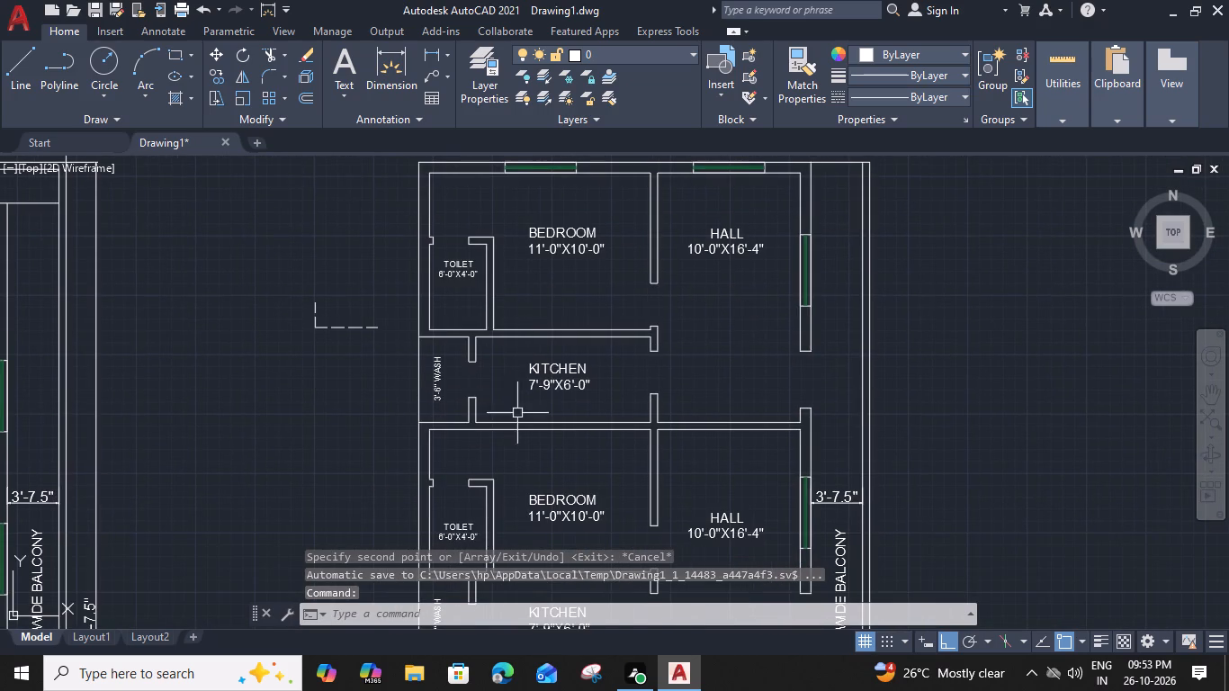
pyautogui.moveTo(534, 431); pyautogui.dragTo(562, 339, button='middle')
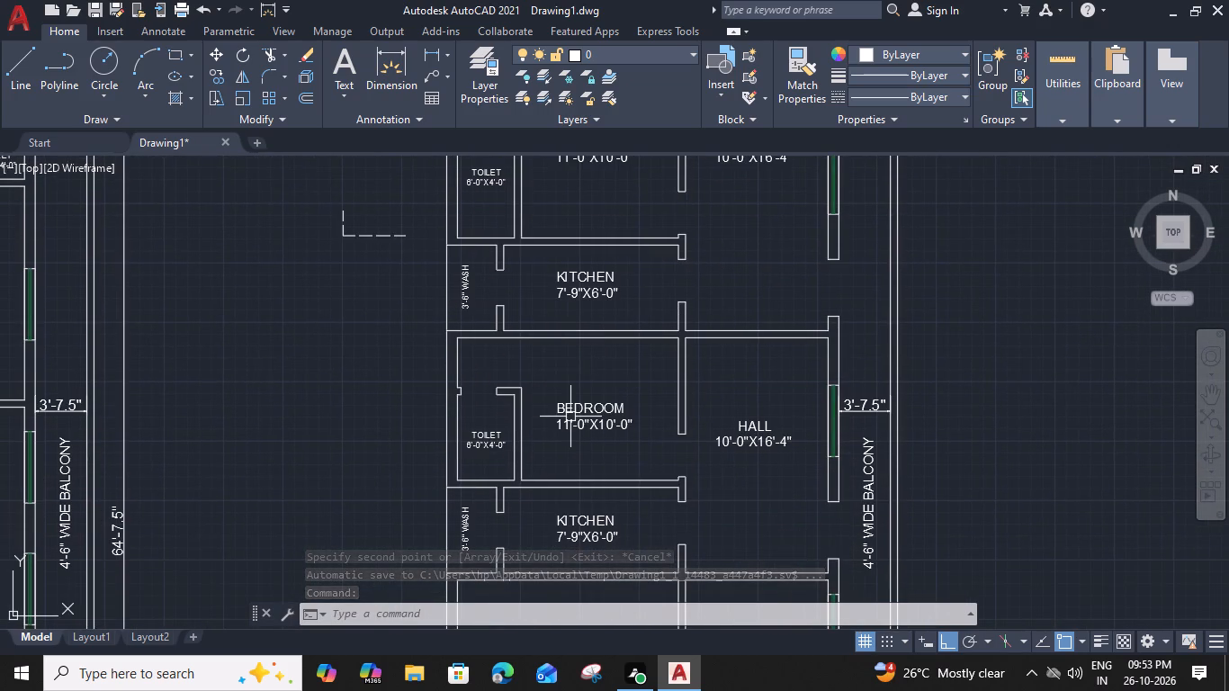
pyautogui.moveTo(570, 417); pyautogui.dragTo(585, 304, button='middle')
pyautogui.moveTo(559, 422); pyautogui.dragTo(573, 370, button='middle')
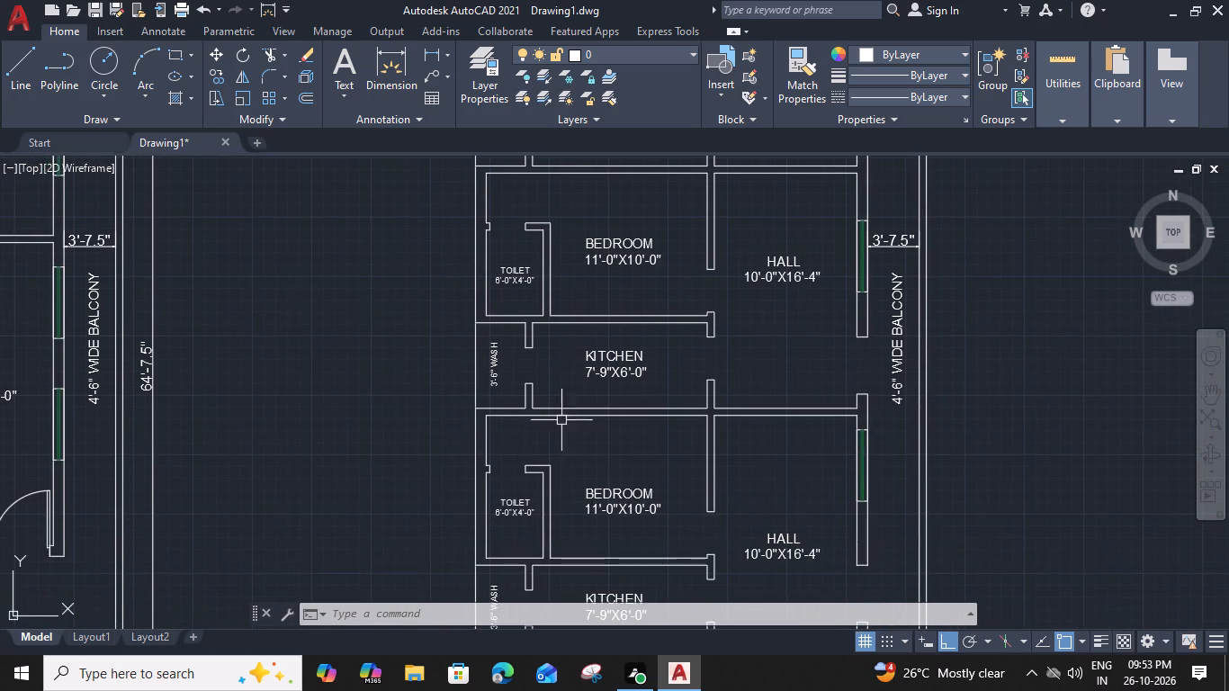
pyautogui.moveTo(543, 516); pyautogui.dragTo(550, 466, button='middle')
pyautogui.moveTo(535, 503); pyautogui.dragTo(535, 459, button='middle')
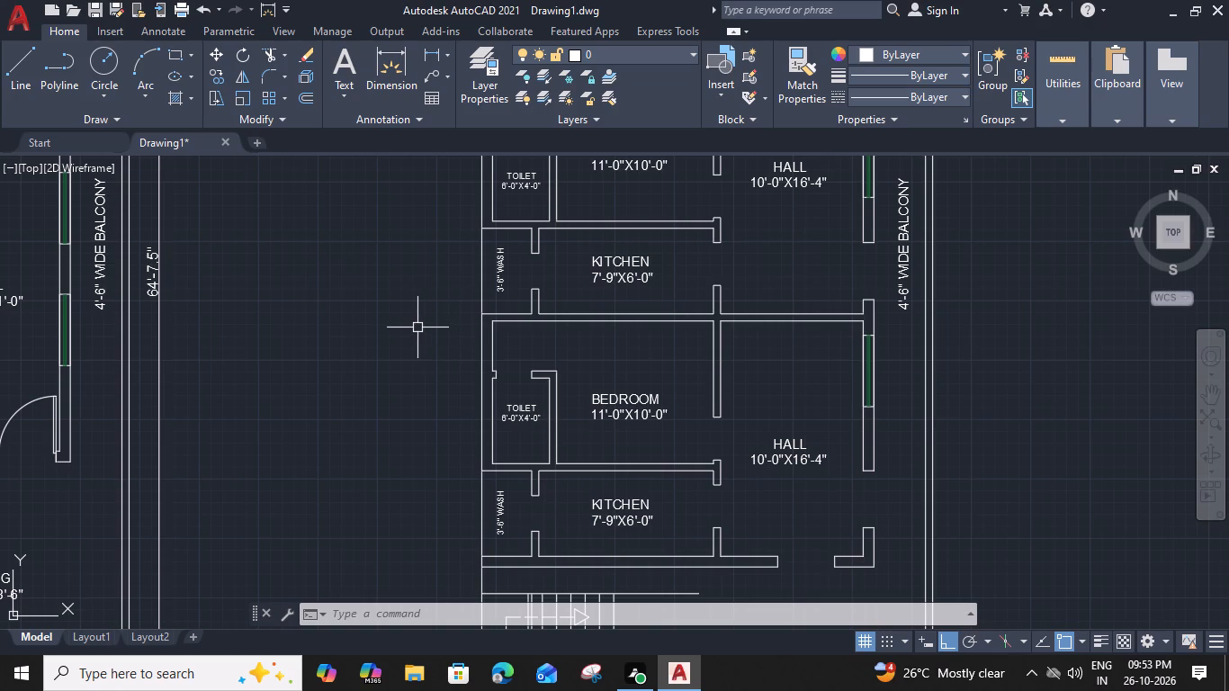
# Draw a 9" by 3' upright rectangle in the empty space west of the southern unit as a window outline.
pyautogui.write('REC')
pyautogui.press('space')
pyautogui.click(399, 310)
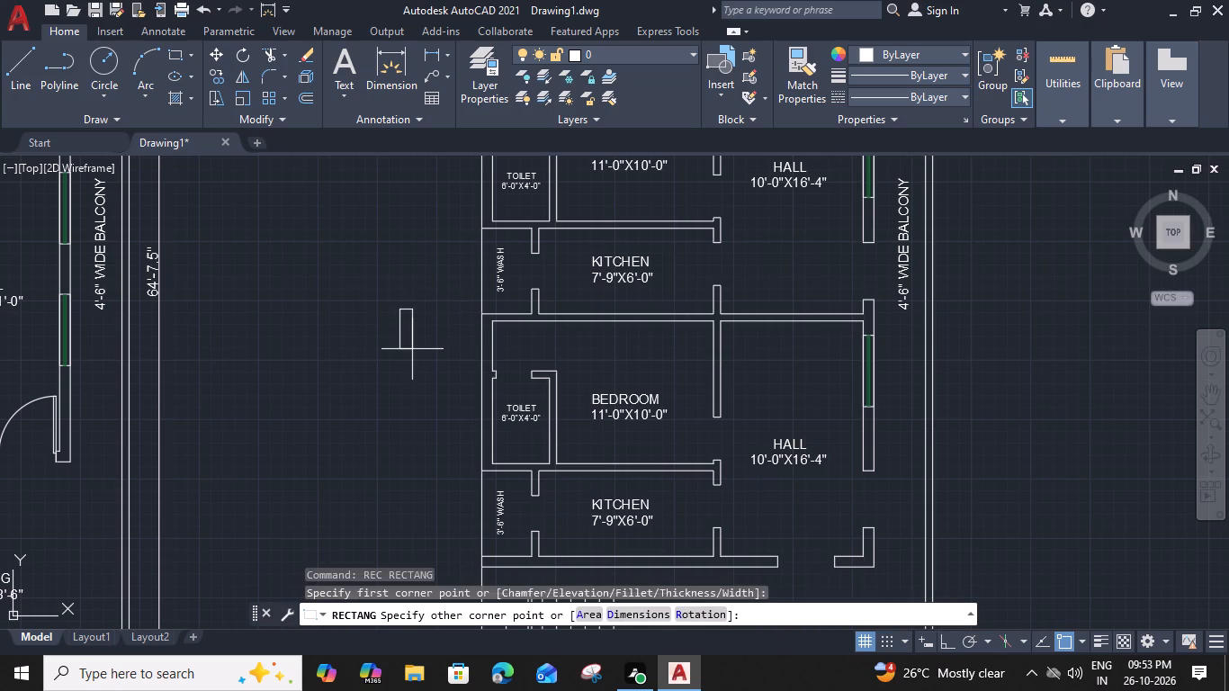
pyautogui.write('D')
pyautogui.press('space')
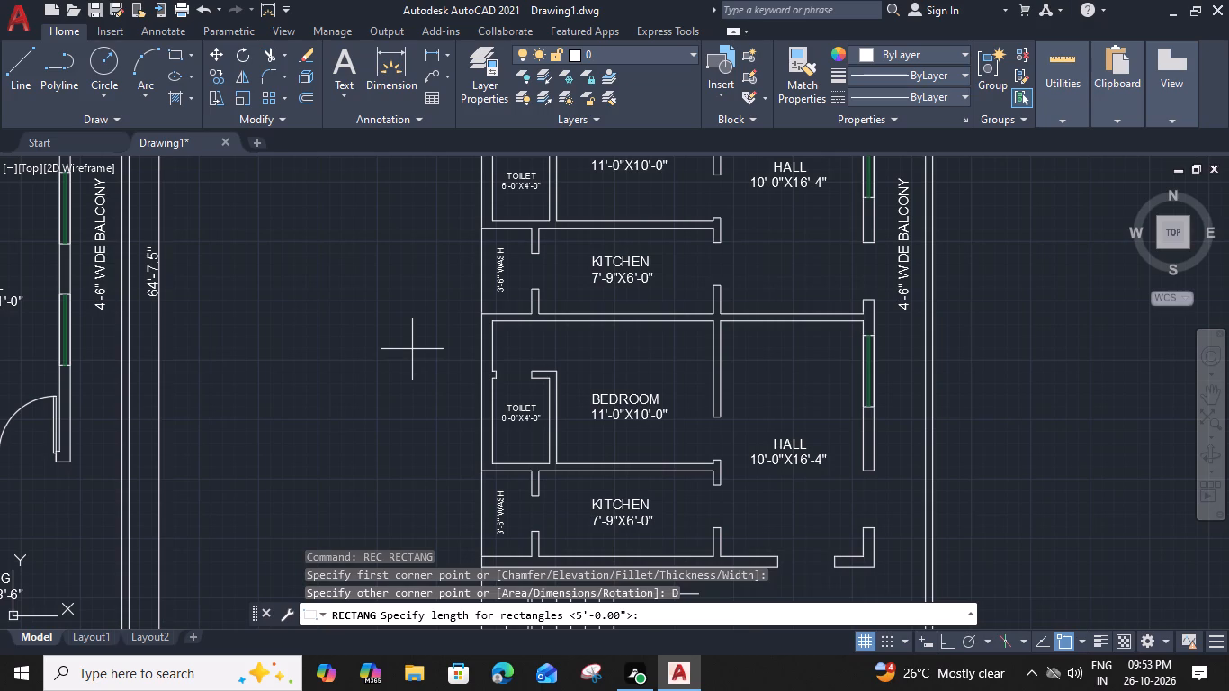
pyautogui.write('9"')
pyautogui.press('Return')
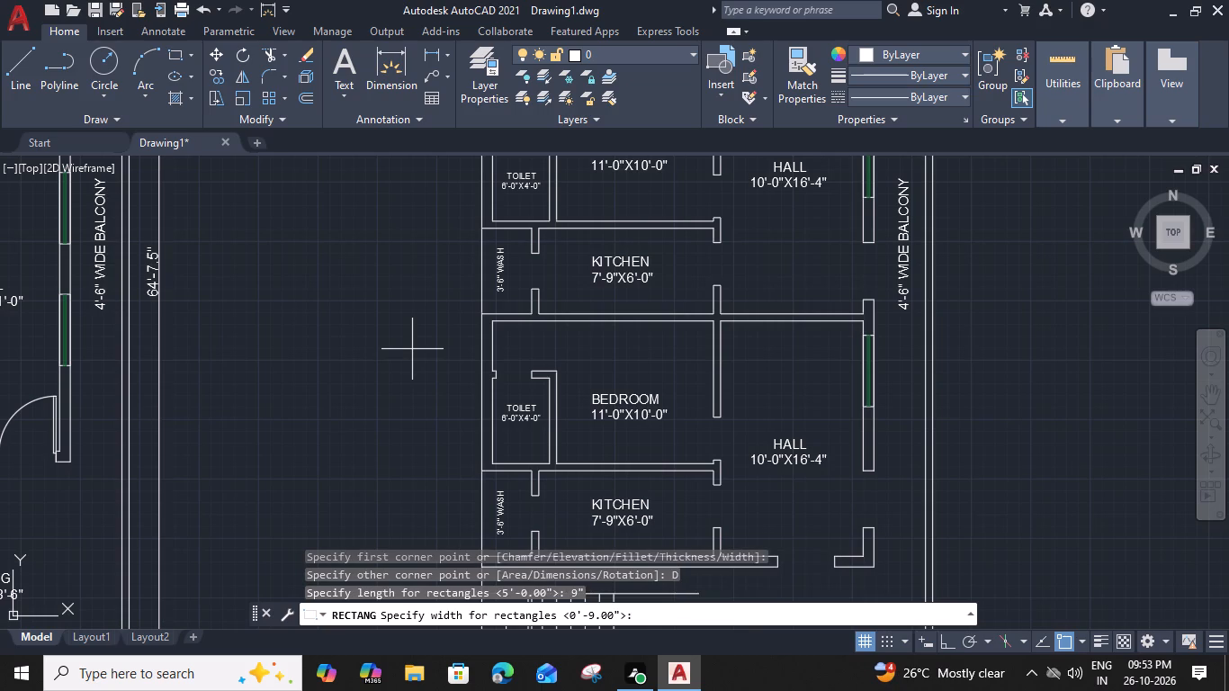
pyautogui.write("3'")
pyautogui.press('space')
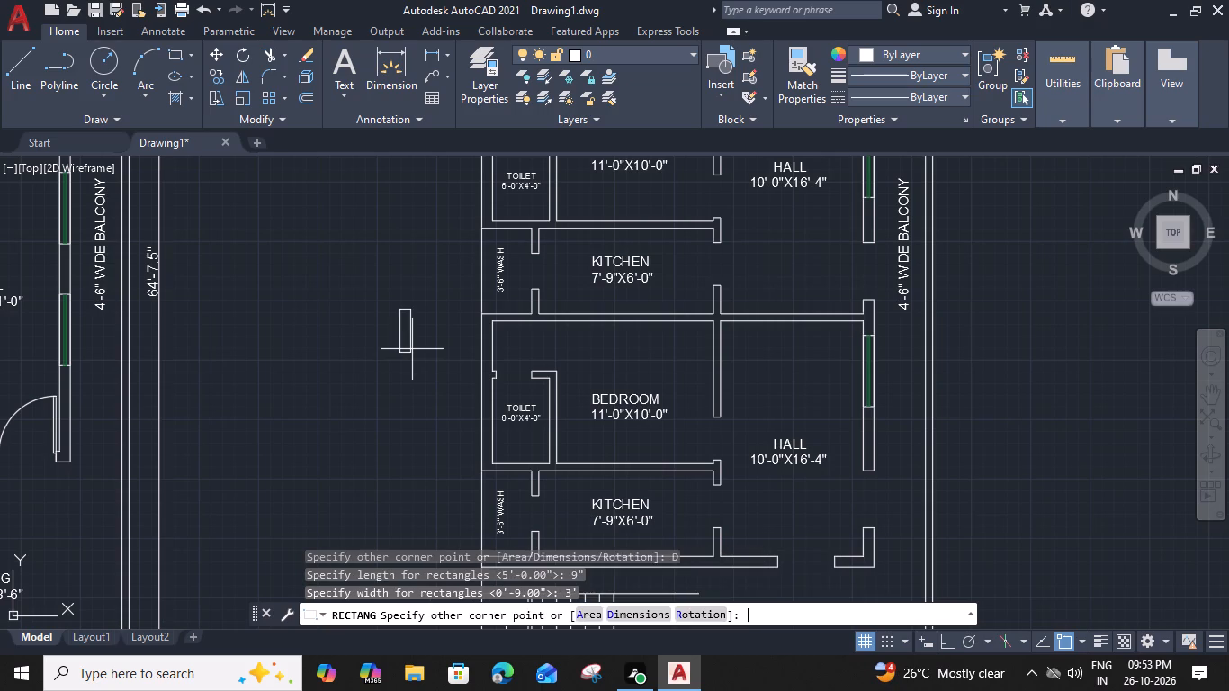
pyautogui.click(419, 393)
# Draw a vertical centre line through the window rectangle from the midpoint of its north edge to its south edge.
pyautogui.scroll(2, 416, 347)
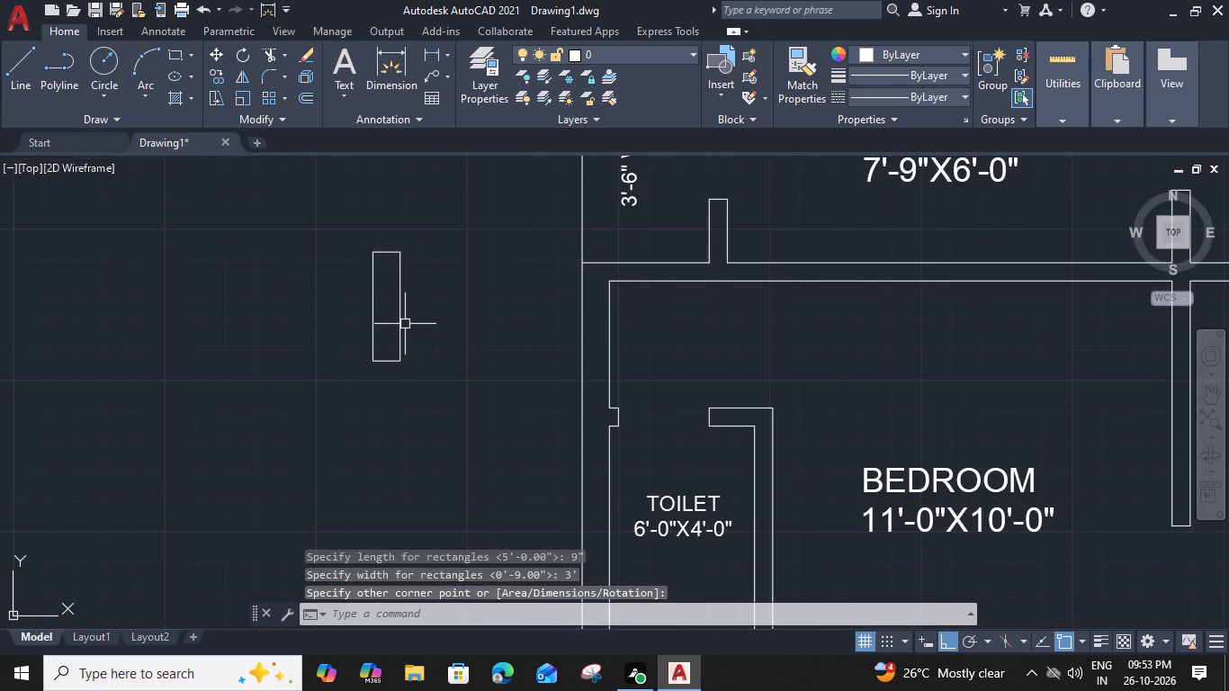
pyautogui.write('L')
pyautogui.press('space')
pyautogui.click(383, 252)
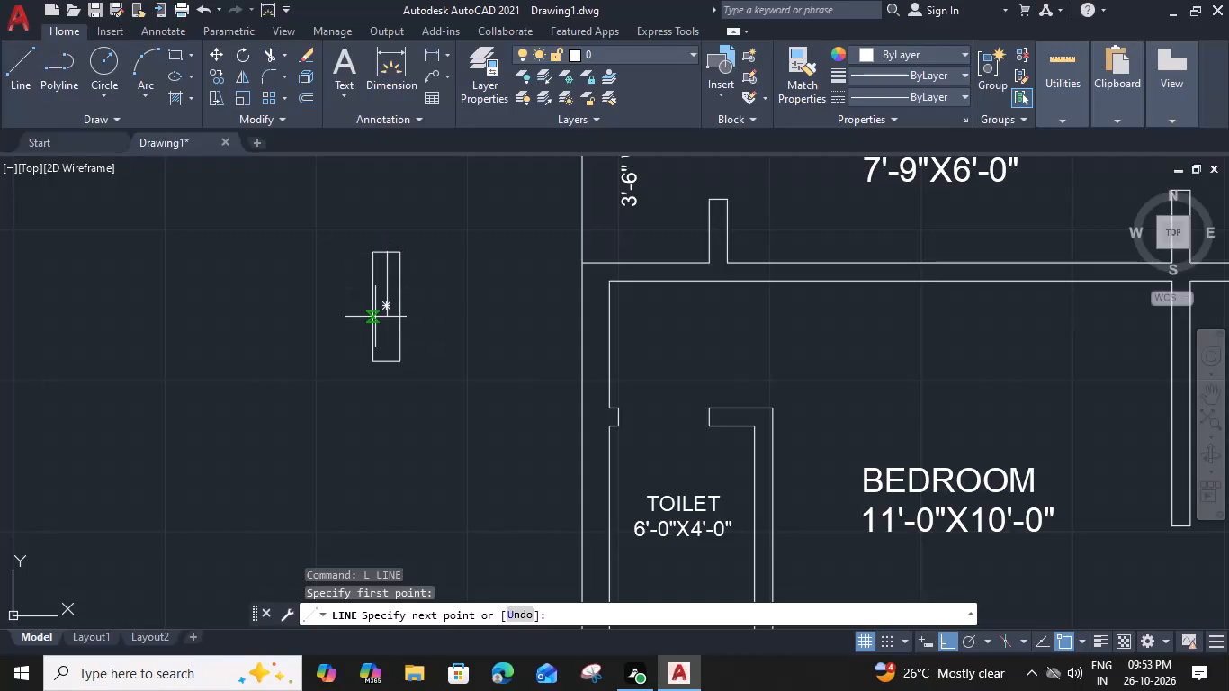
pyautogui.click(387, 355)
pyautogui.press('space')
# Offset the window's centre line by 1" to both its east and west sides.
pyautogui.click(383, 328)
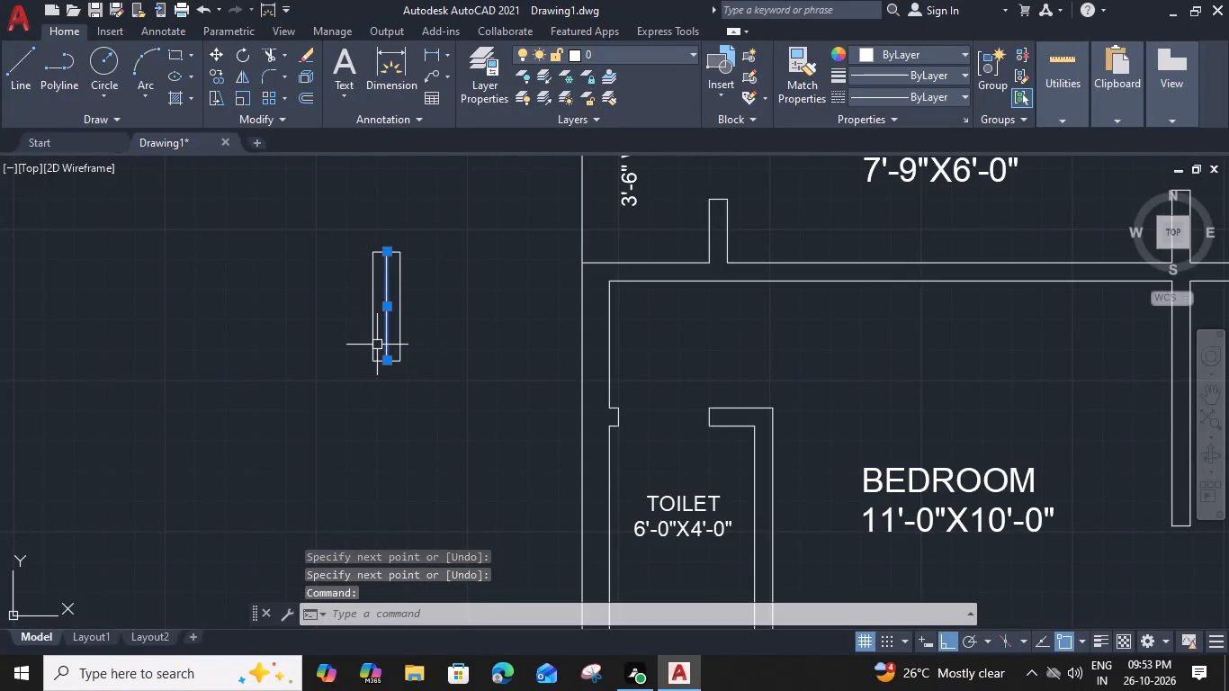
pyautogui.write('O')
pyautogui.press('space')
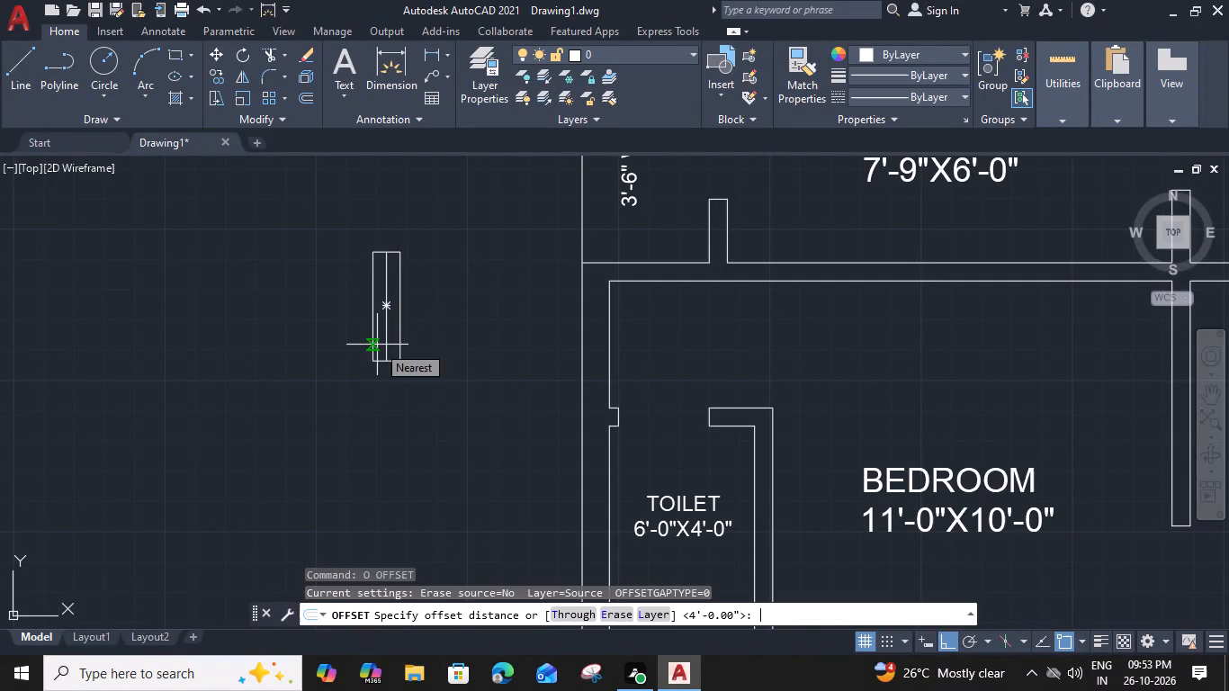
pyautogui.write("1'")
pyautogui.press('BackSpace')
pyautogui.hotkey('shift', '"')
pyautogui.press('Return')
pyautogui.click(423, 348)
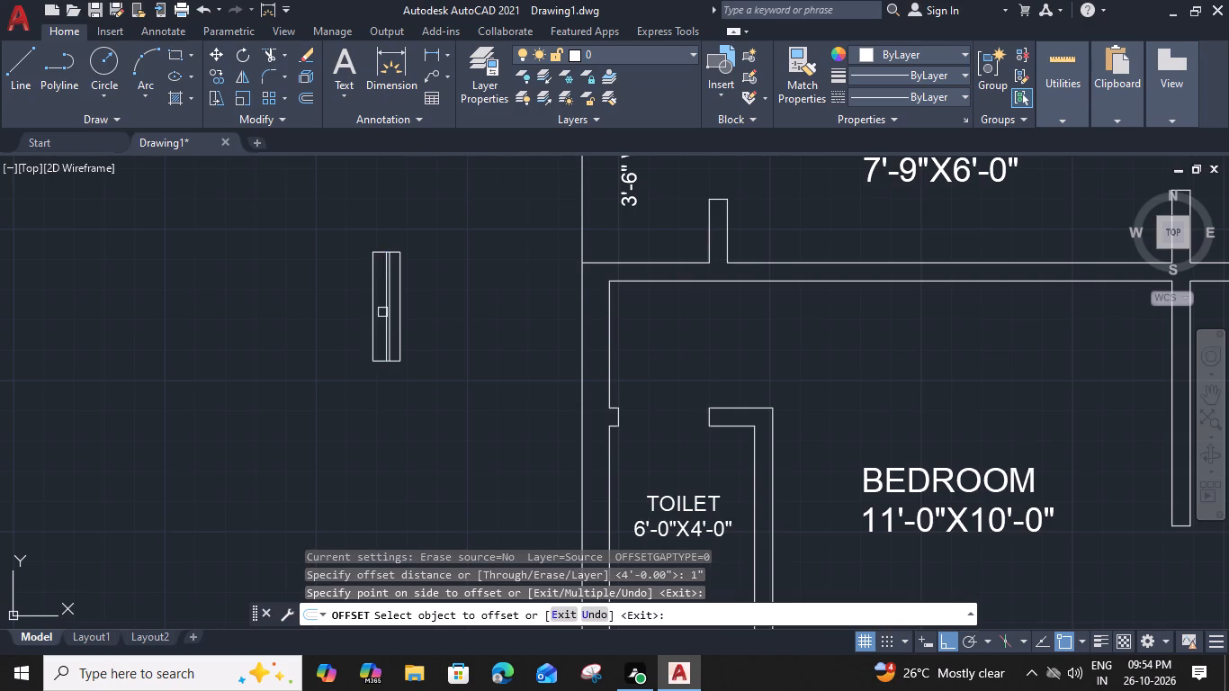
pyautogui.scroll(2, 382, 312)
pyautogui.click(390, 317)
pyautogui.click(364, 311)
pyautogui.press('Escape')
# Change the colour of the window's three inner lines to dark green.
pyautogui.click(408, 329)
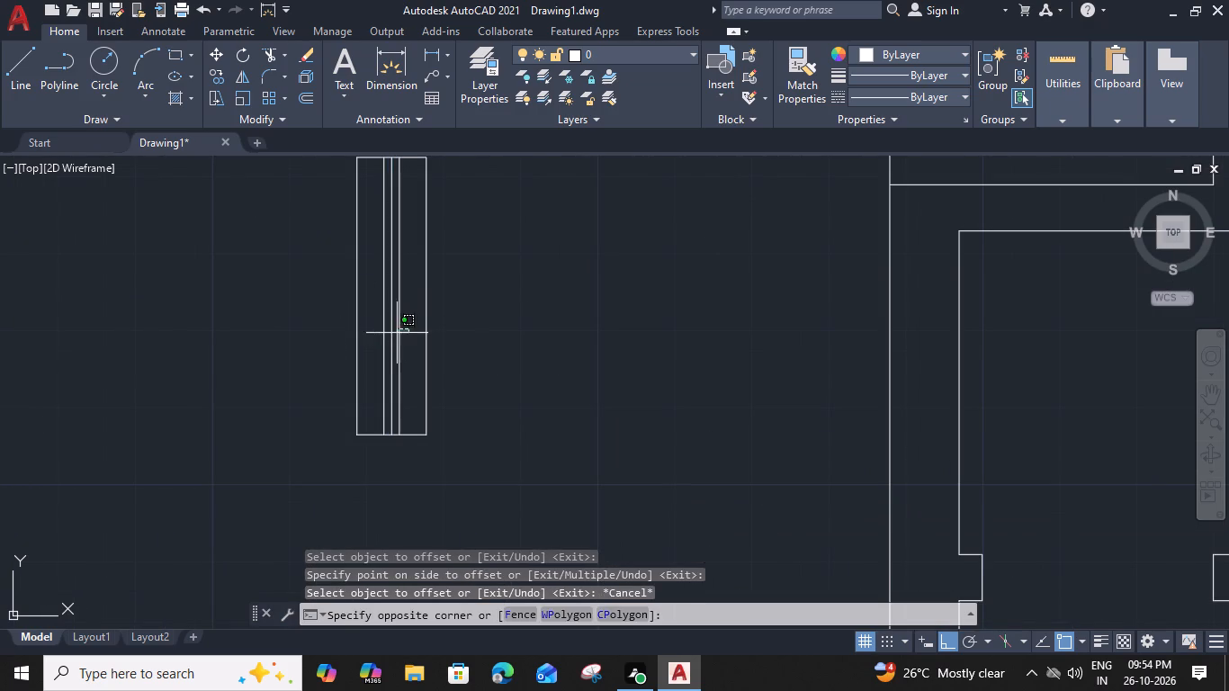
pyautogui.click(372, 341)
pyautogui.click(939, 53)
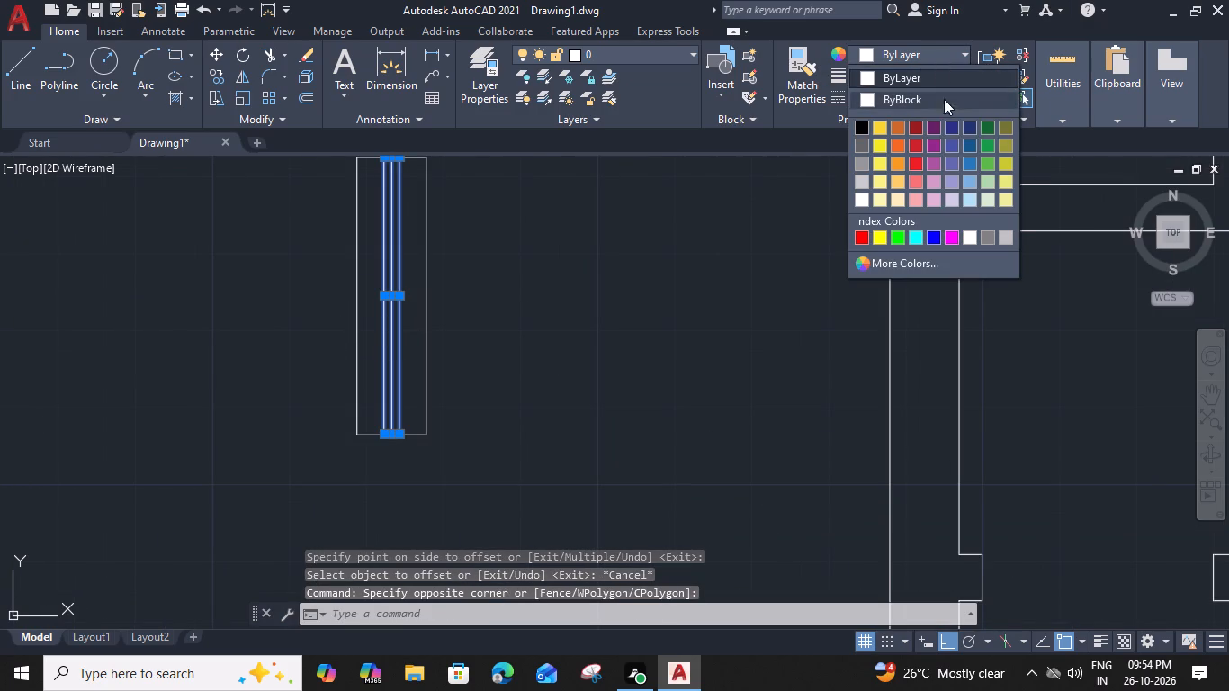
pyautogui.click(991, 129)
# Group the window rectangle and its three green lines into one object.
pyautogui.moveTo(477, 389); pyautogui.dragTo(452, 409)
pyautogui.click(278, 490)
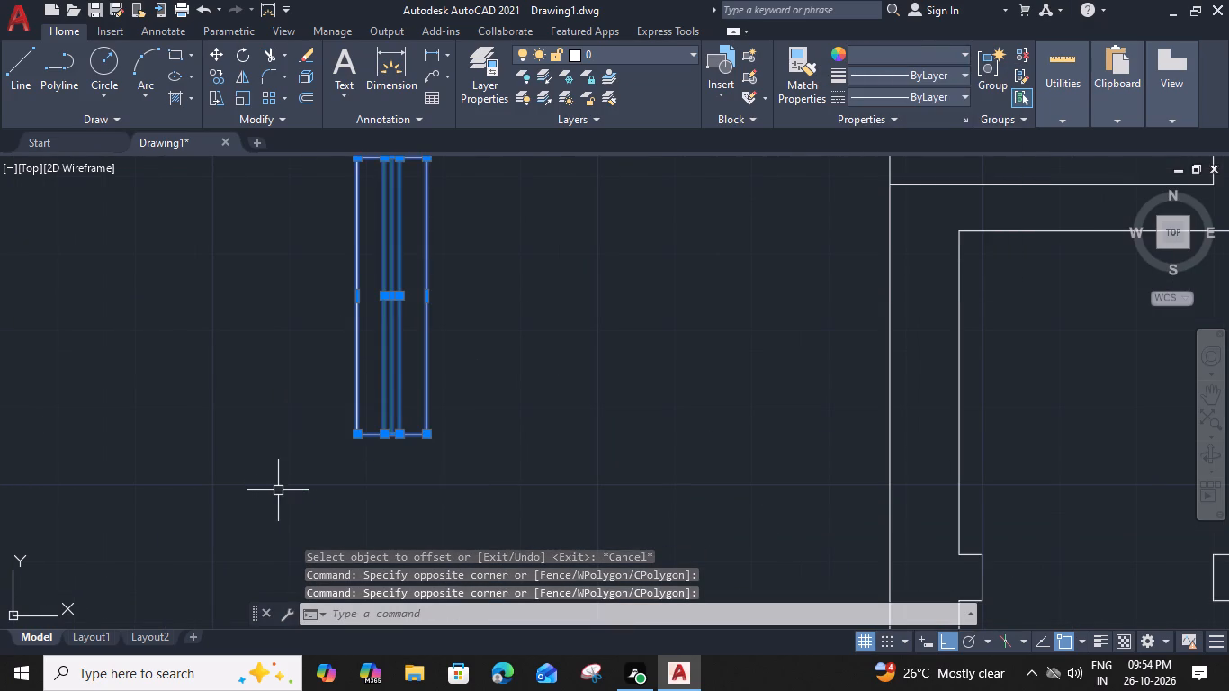
pyautogui.press('g')
pyautogui.press('space')
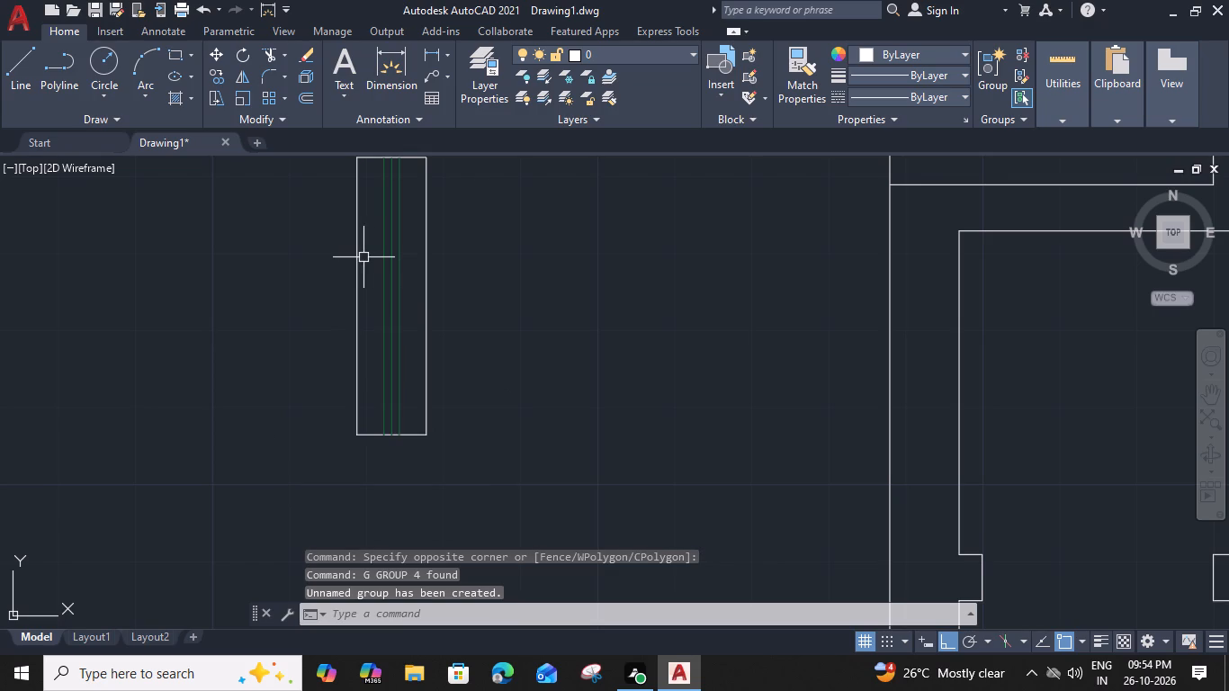
# Move the grouped window by its west edge midpoint onto the outer west wall beside the southern unit's bedroom.
pyautogui.click(356, 258)
pyautogui.write('M')
pyautogui.press('space')
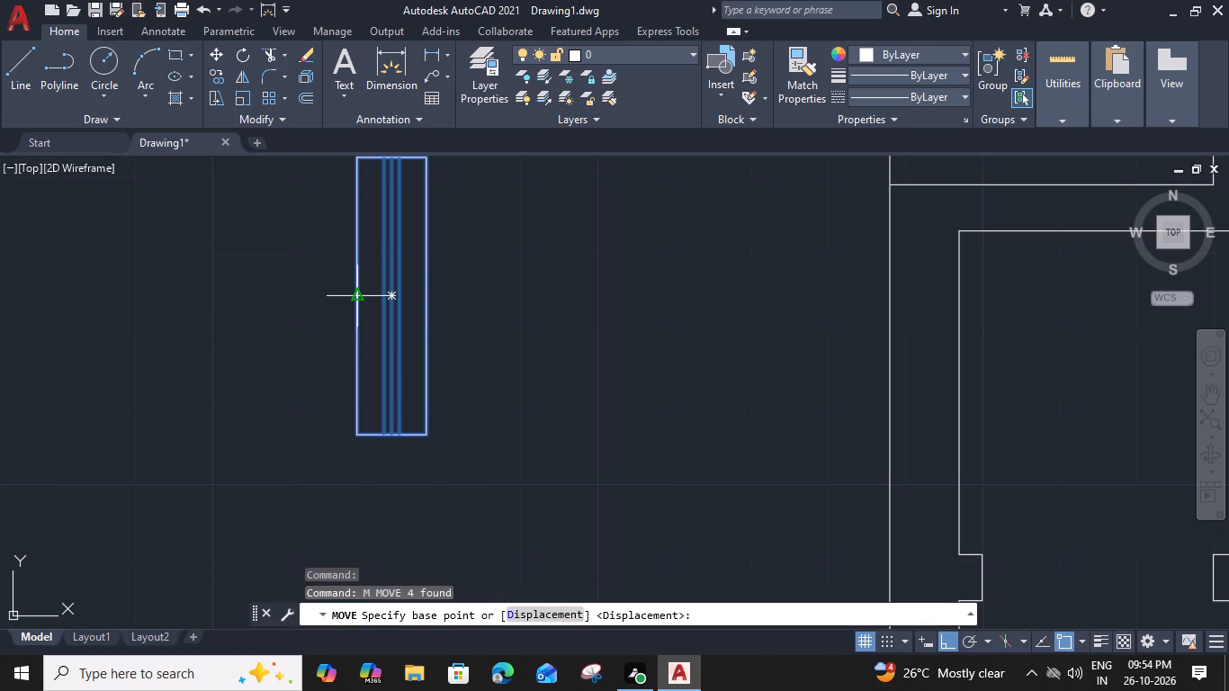
pyautogui.click(353, 291)
pyautogui.click(888, 356)
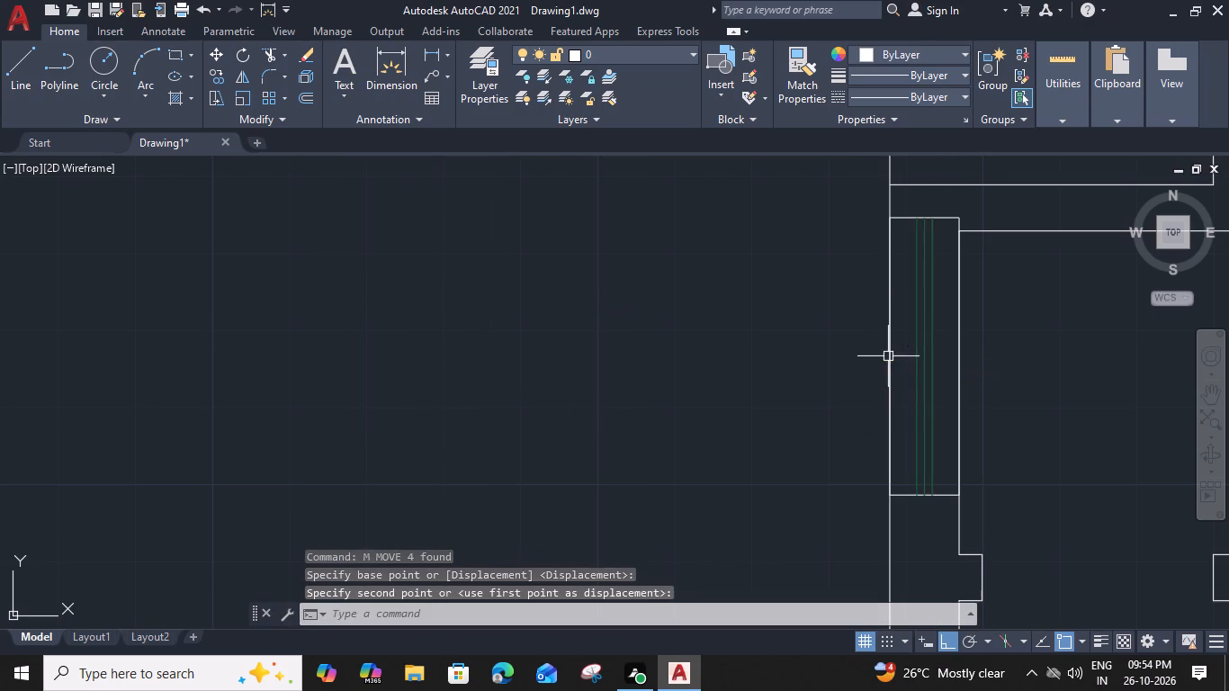
# Move the window slightly south along the outer wall, closer to the toilet's wall stub but clear of it.
pyautogui.moveTo(979, 394); pyautogui.dragTo(930, 338, button='middle')
pyautogui.click(889, 450)
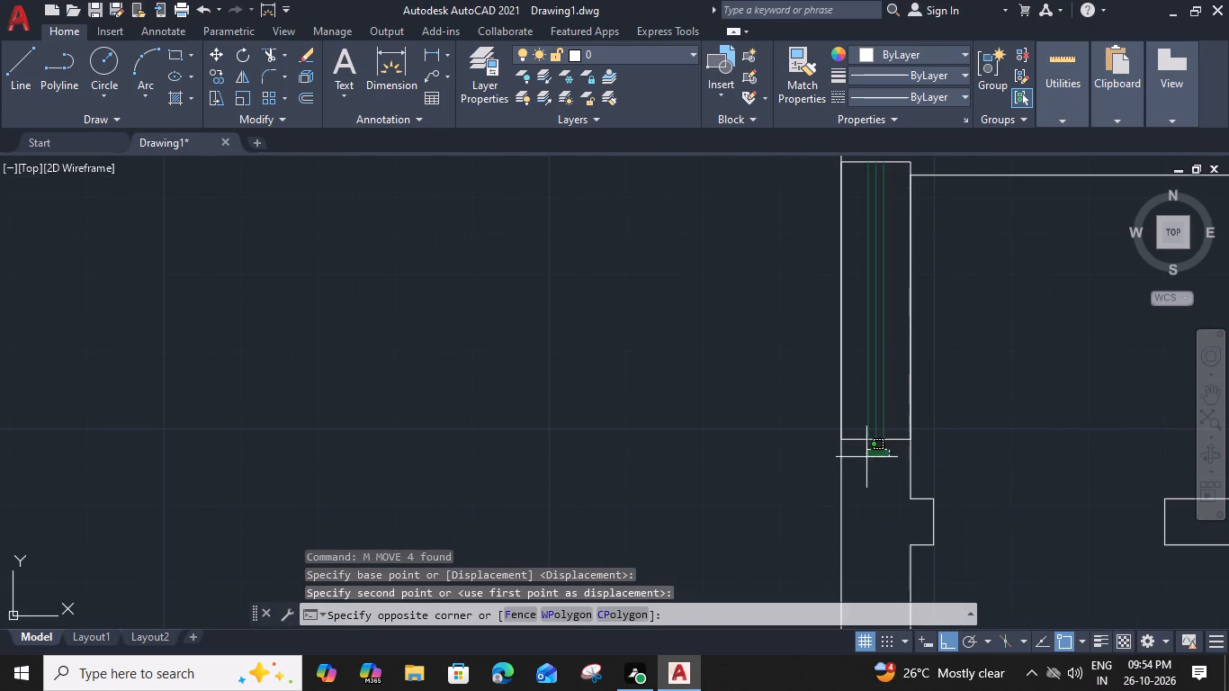
pyautogui.click(860, 396)
pyautogui.write('M')
pyautogui.press('space')
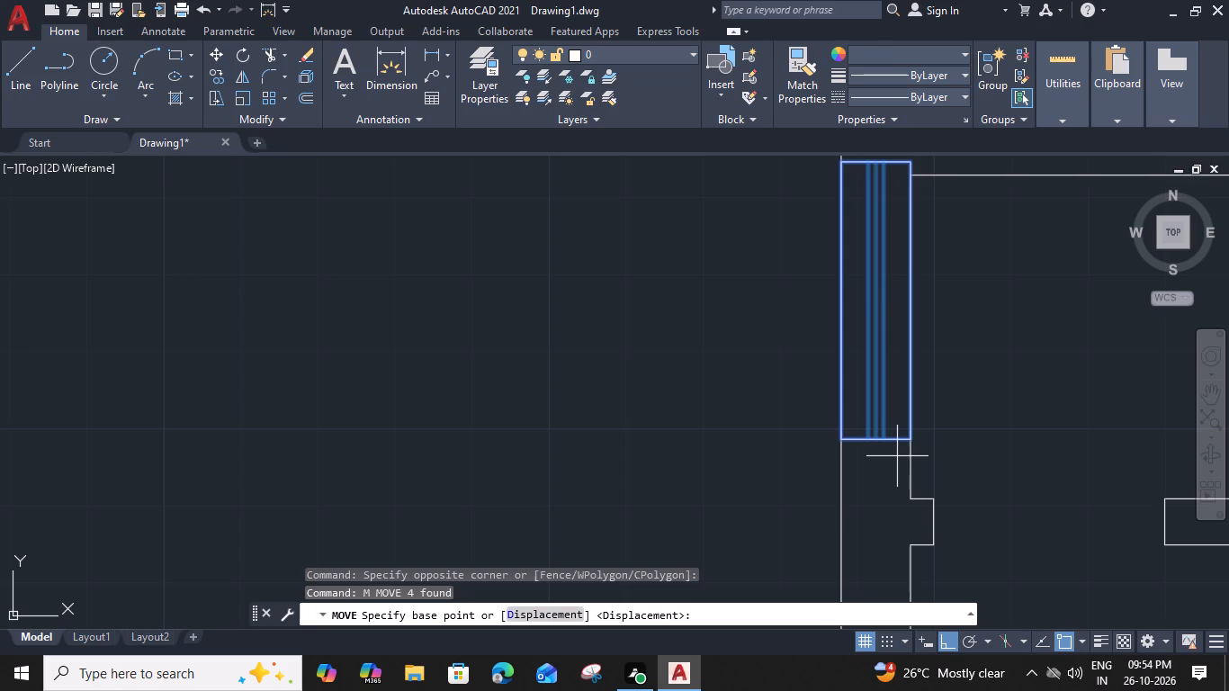
pyautogui.click(911, 441)
pyautogui.click(912, 468)
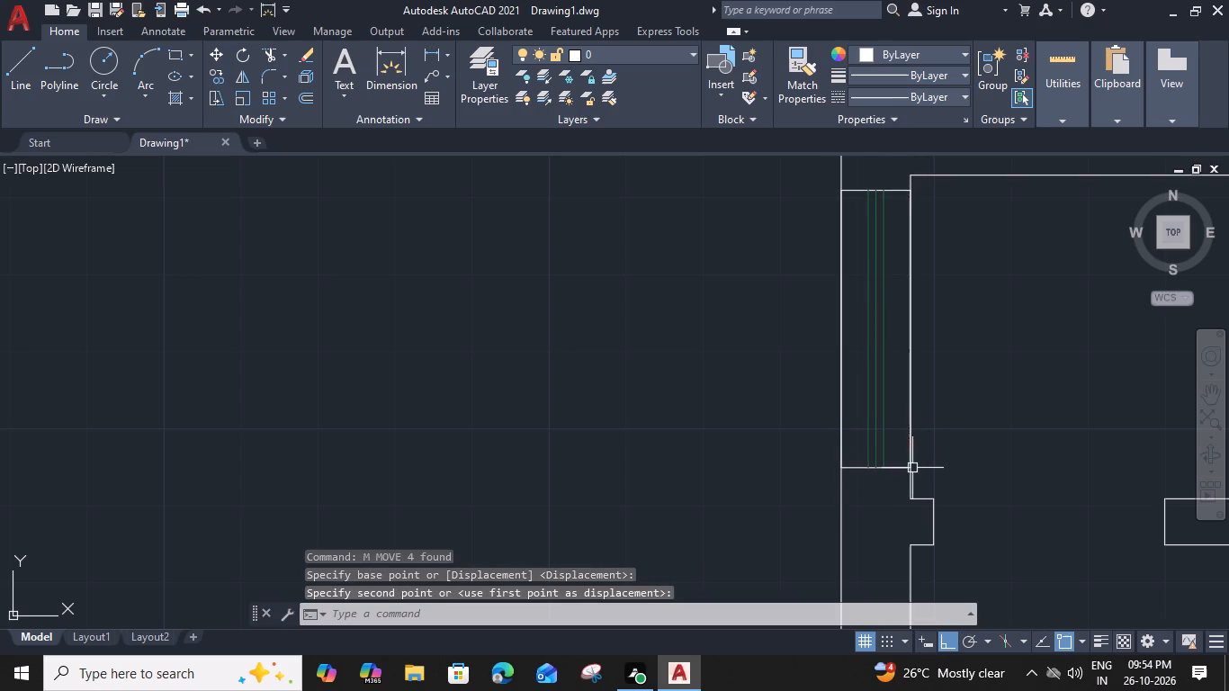
# Copy the window north into the west walls of the middle and northern units, using the toilet wall stub corner as reference.
pyautogui.click(892, 445)
pyautogui.click(866, 489)
pyautogui.write('CO')
pyautogui.press('space')
pyautogui.click(905, 498)
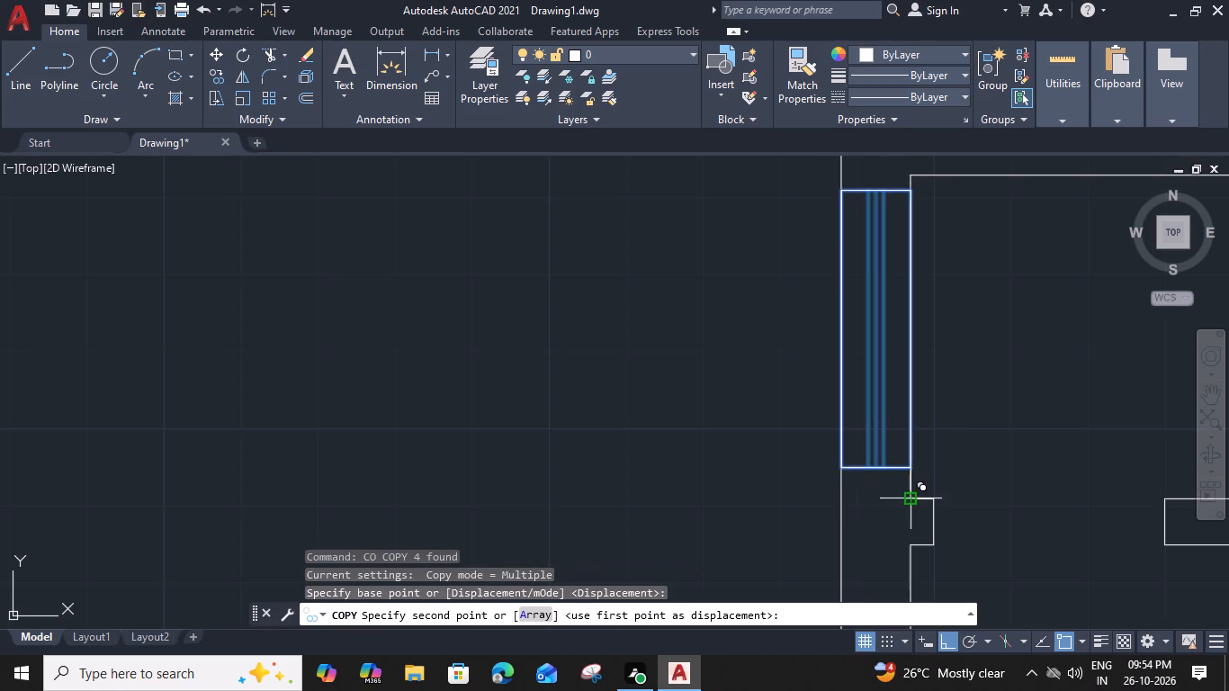
pyautogui.scroll(-2, 905, 498)
pyautogui.moveTo(899, 325); pyautogui.dragTo(848, 690, button='middle')
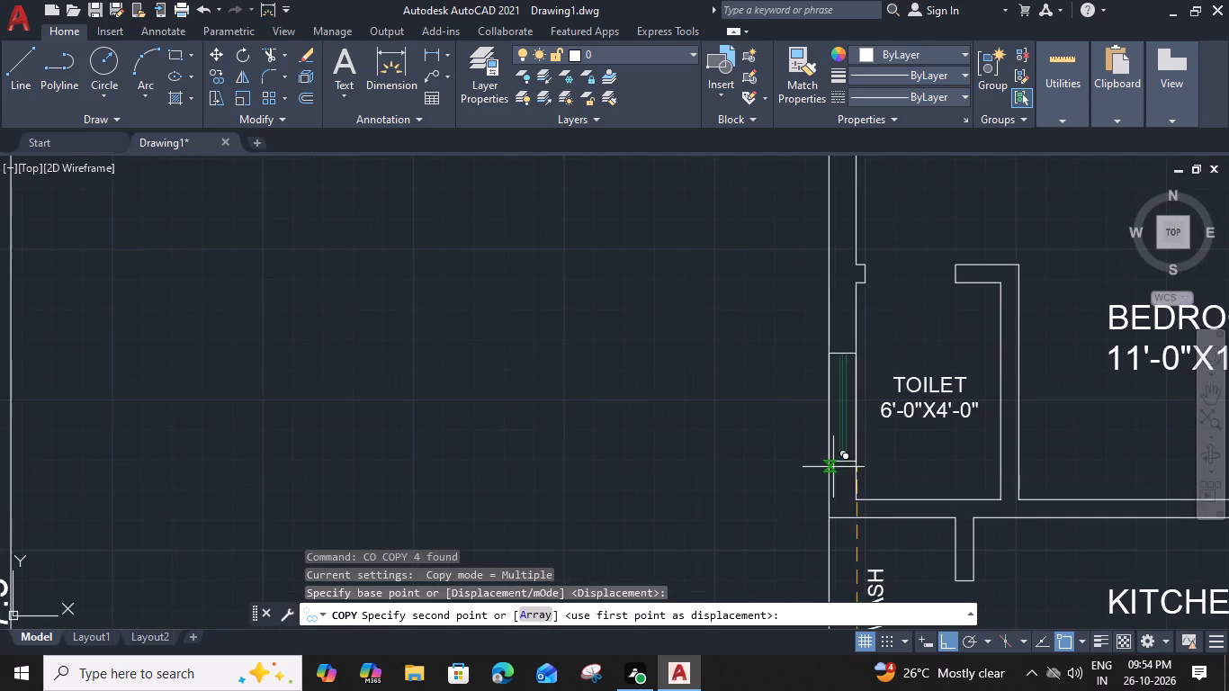
pyautogui.scroll(3, 853, 277)
pyautogui.click(867, 221)
pyautogui.scroll(-3, 867, 228)
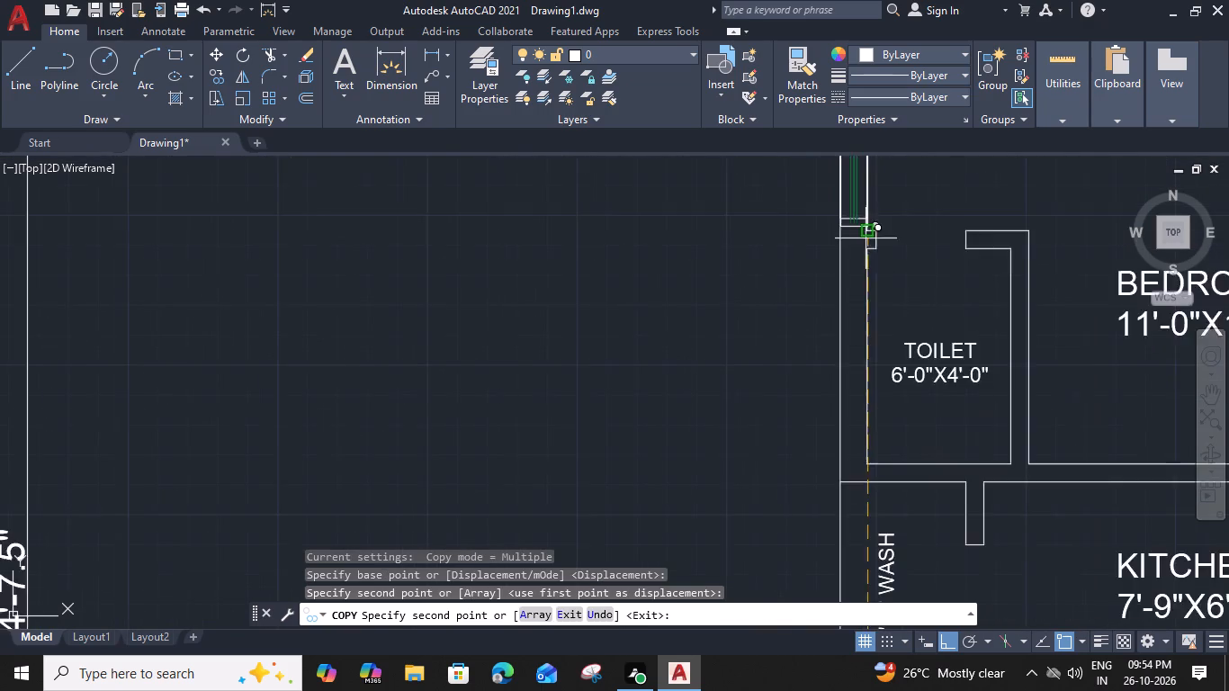
pyautogui.moveTo(868, 248); pyautogui.dragTo(803, 690, button='middle')
pyautogui.moveTo(776, 217); pyautogui.dragTo(772, 422, button='middle')
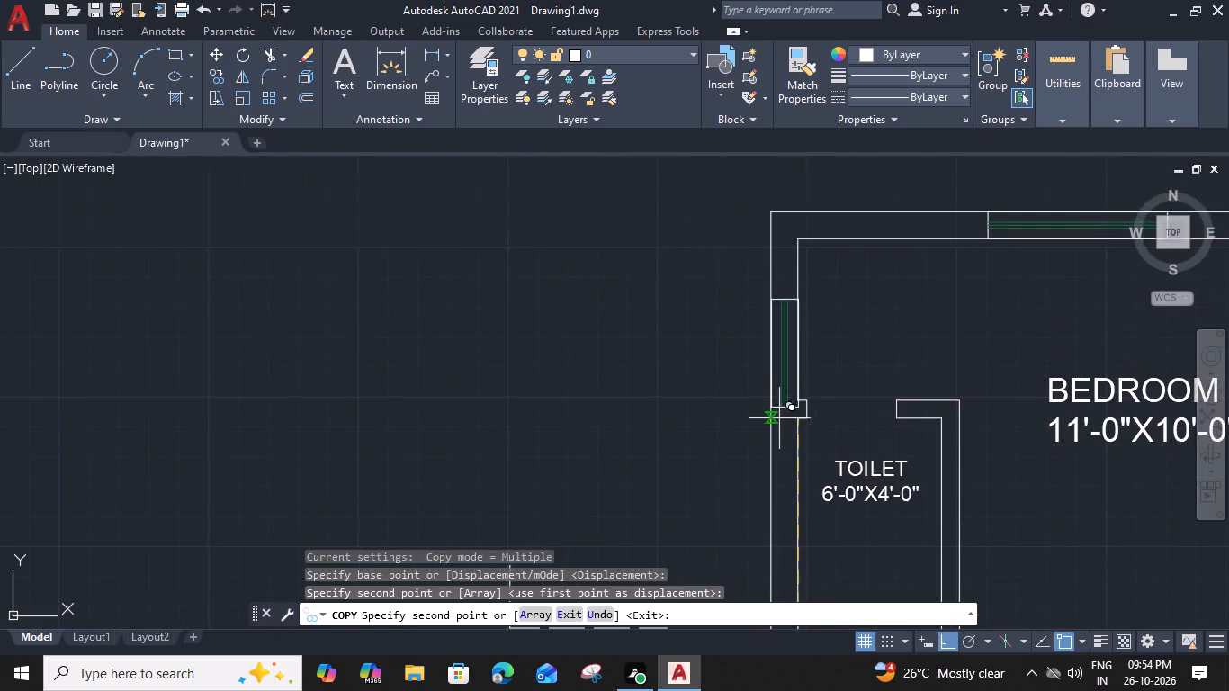
pyautogui.scroll(3, 785, 408)
pyautogui.click(835, 381)
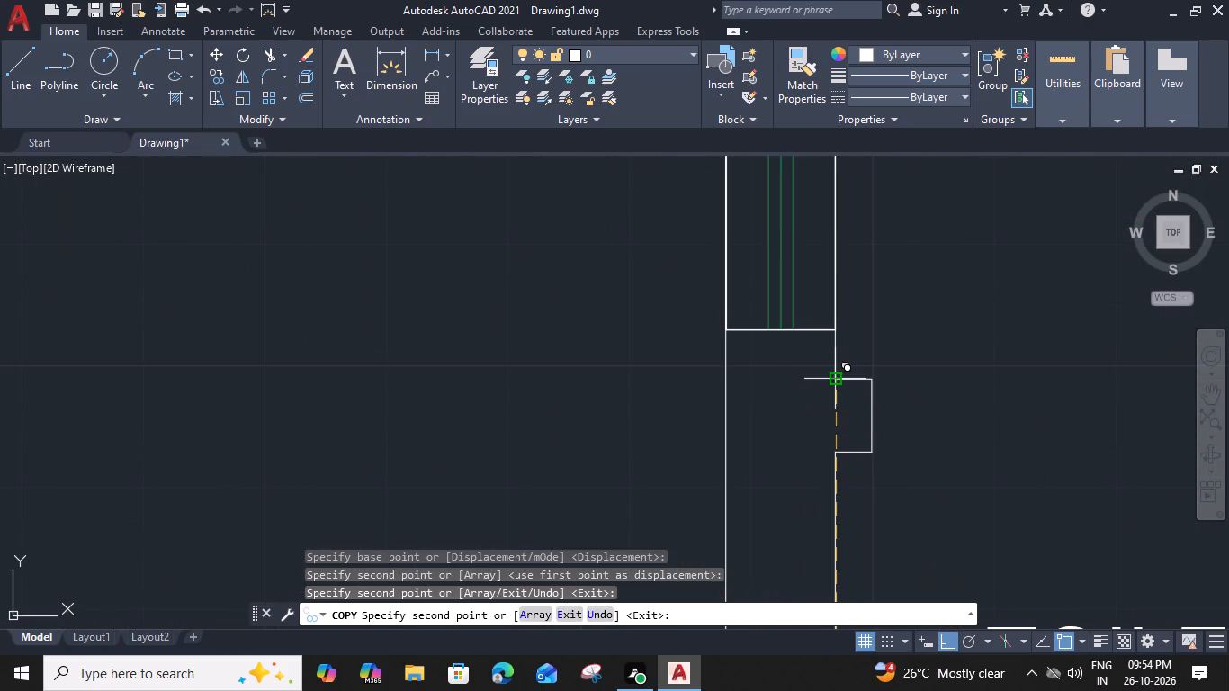
pyautogui.scroll(-7, 835, 381)
pyautogui.moveTo(848, 459); pyautogui.dragTo(781, 246, button='middle')
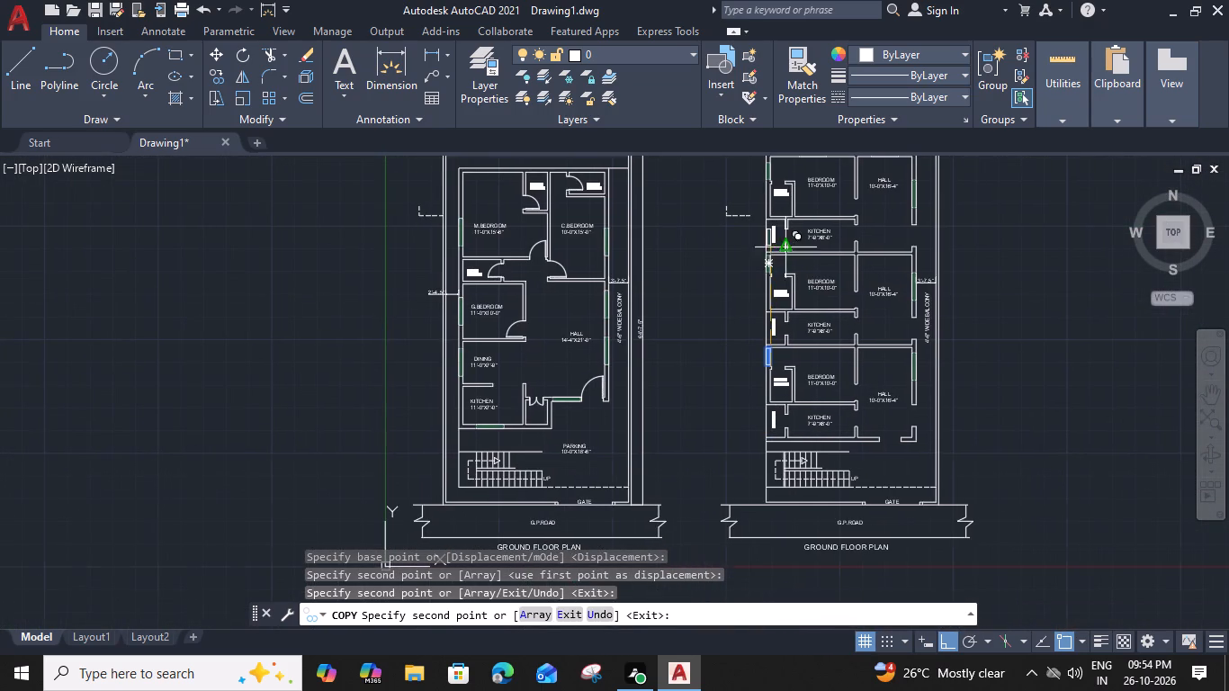
pyautogui.press('Escape')
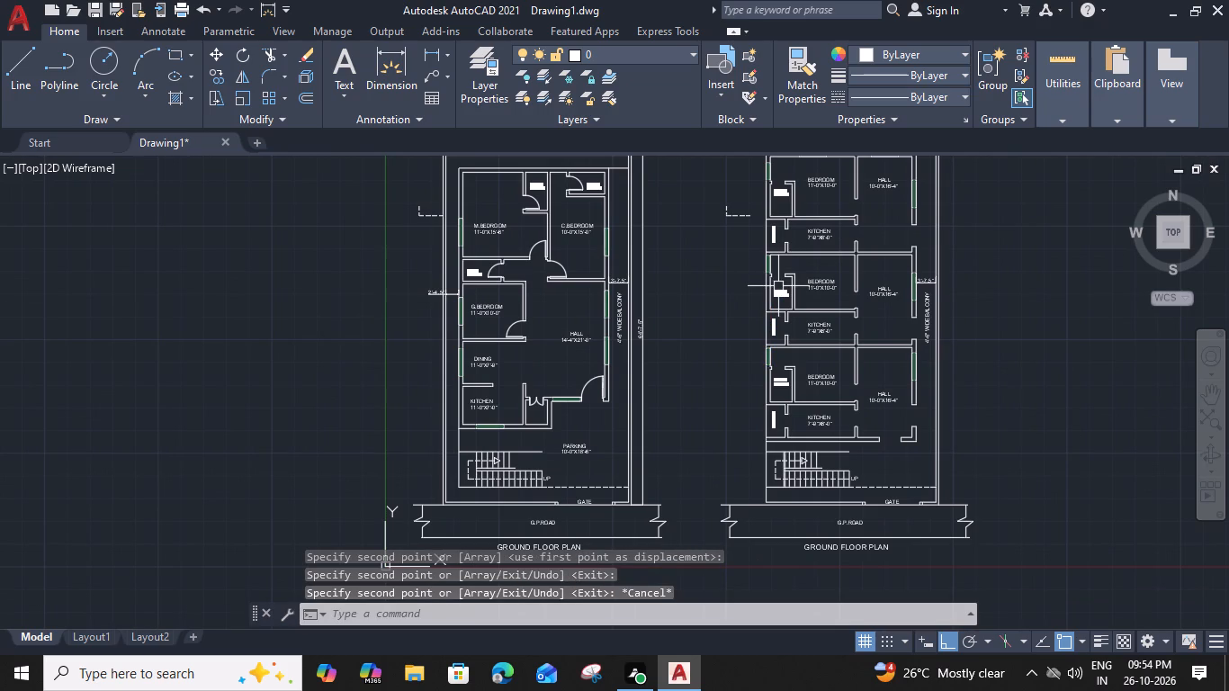
# Copy the southern unit's west wall window straight east into the northern part of its hall.
pyautogui.moveTo(855, 408); pyautogui.dragTo(805, 404, button='middle')
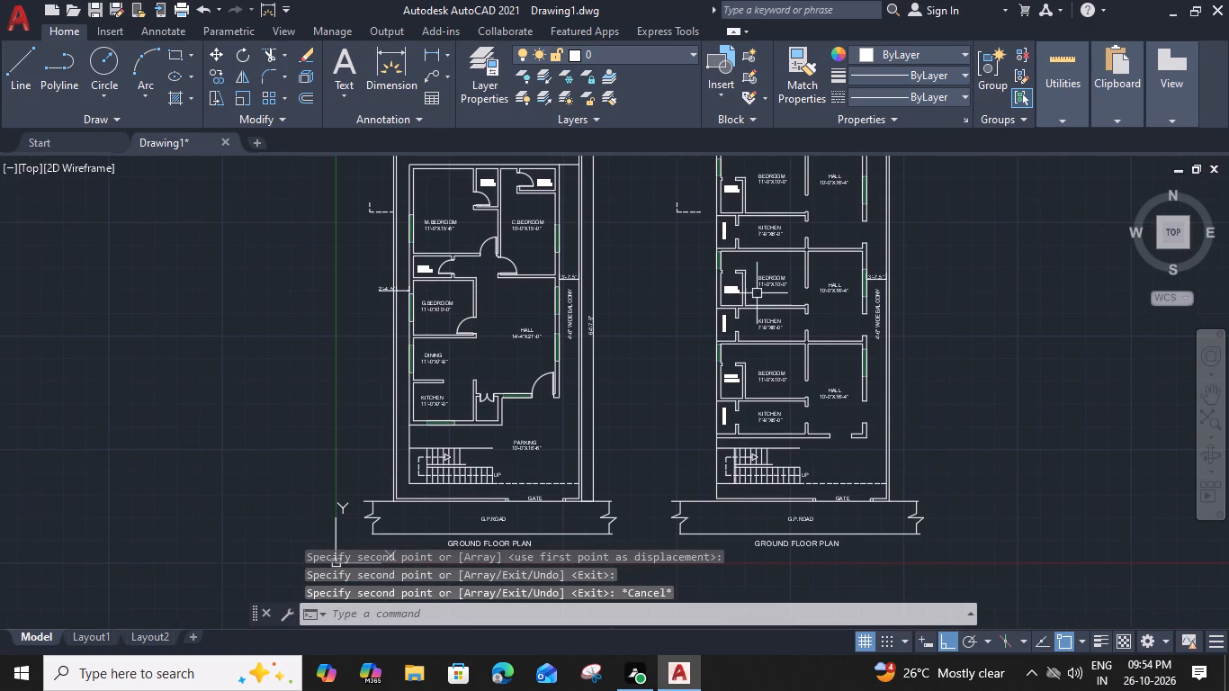
pyautogui.scroll(3, 738, 332)
pyautogui.click(682, 361)
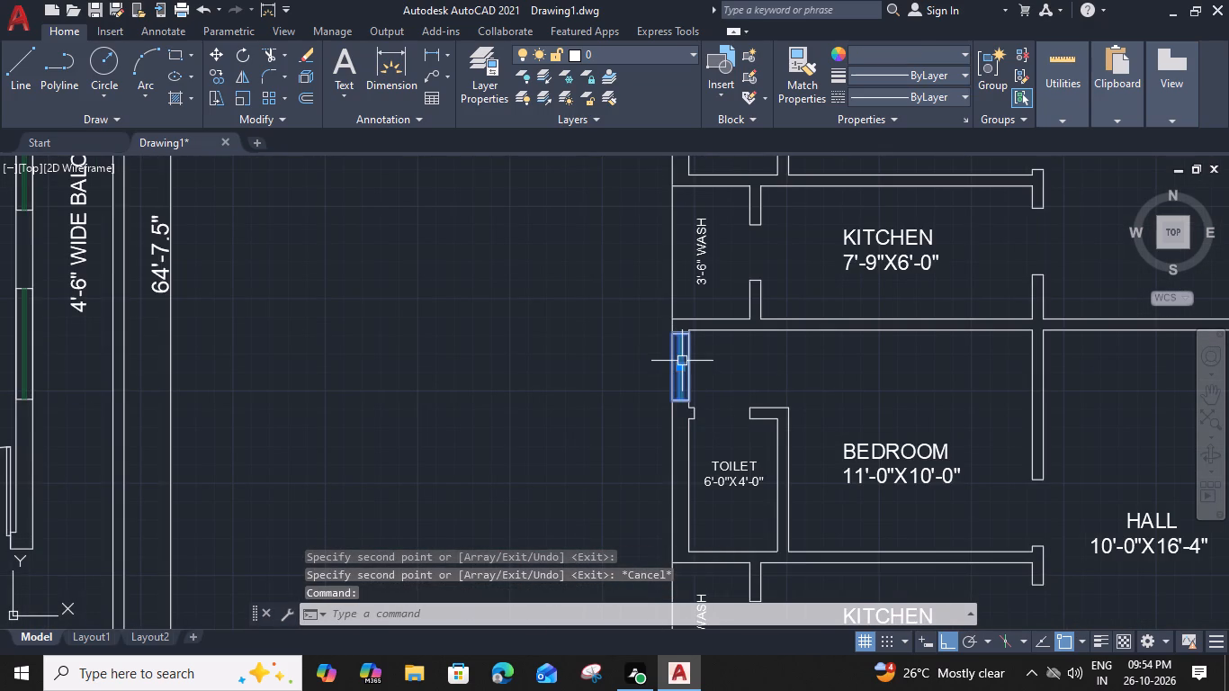
pyautogui.write('CO')
pyautogui.press('space')
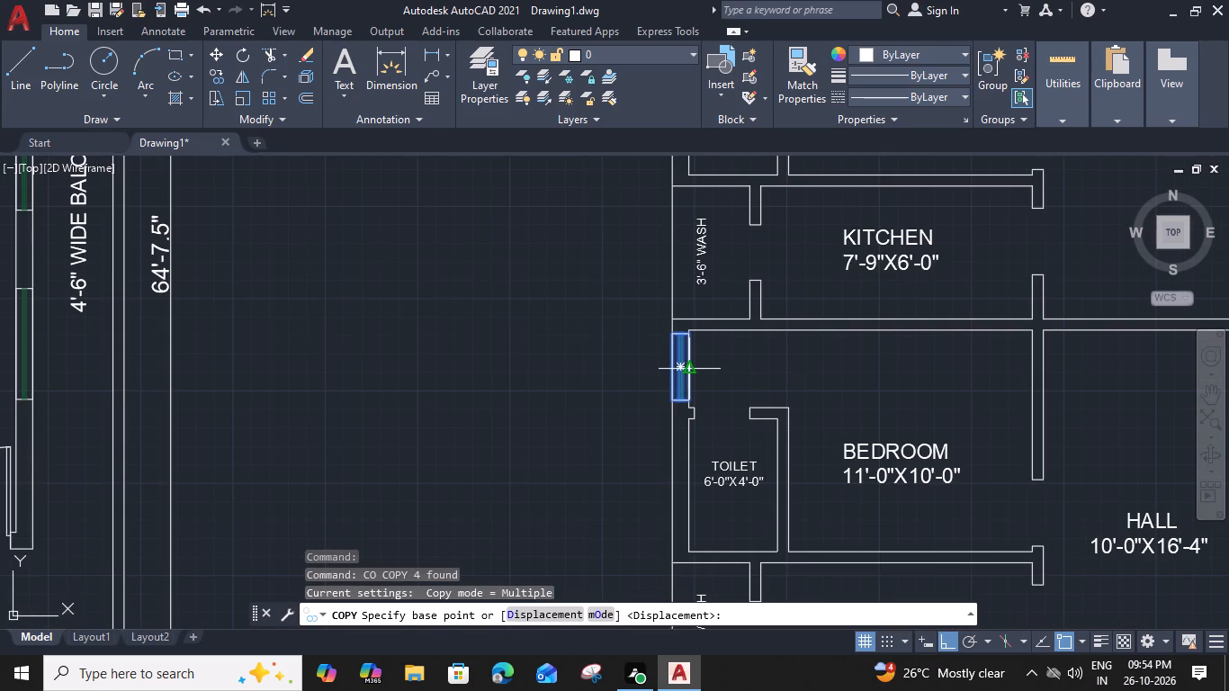
pyautogui.click(690, 369)
pyautogui.moveTo(1046, 377); pyautogui.dragTo(583, 319, button='middle')
pyautogui.click(677, 328)
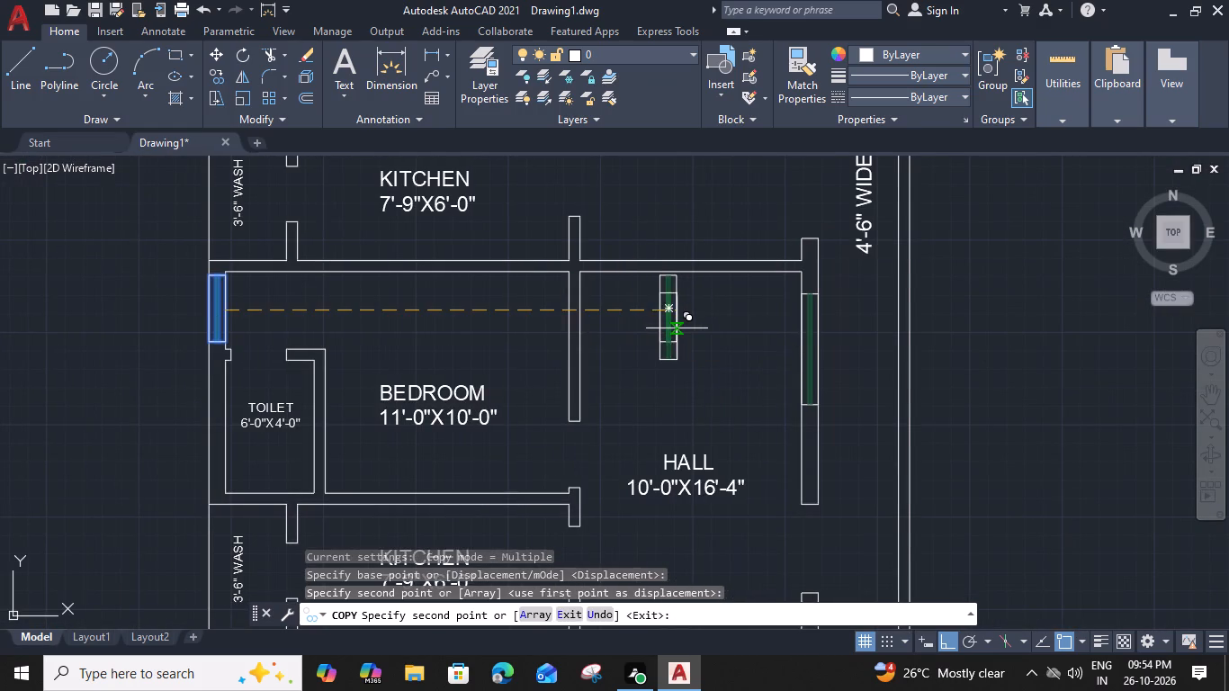
pyautogui.press('Escape')
# Rotate the window copy in the southern hall 90 degrees clockwise so it lies horizontally over the hall's north wall.
pyautogui.moveTo(687, 337); pyautogui.dragTo(679, 341)
pyautogui.click(621, 364)
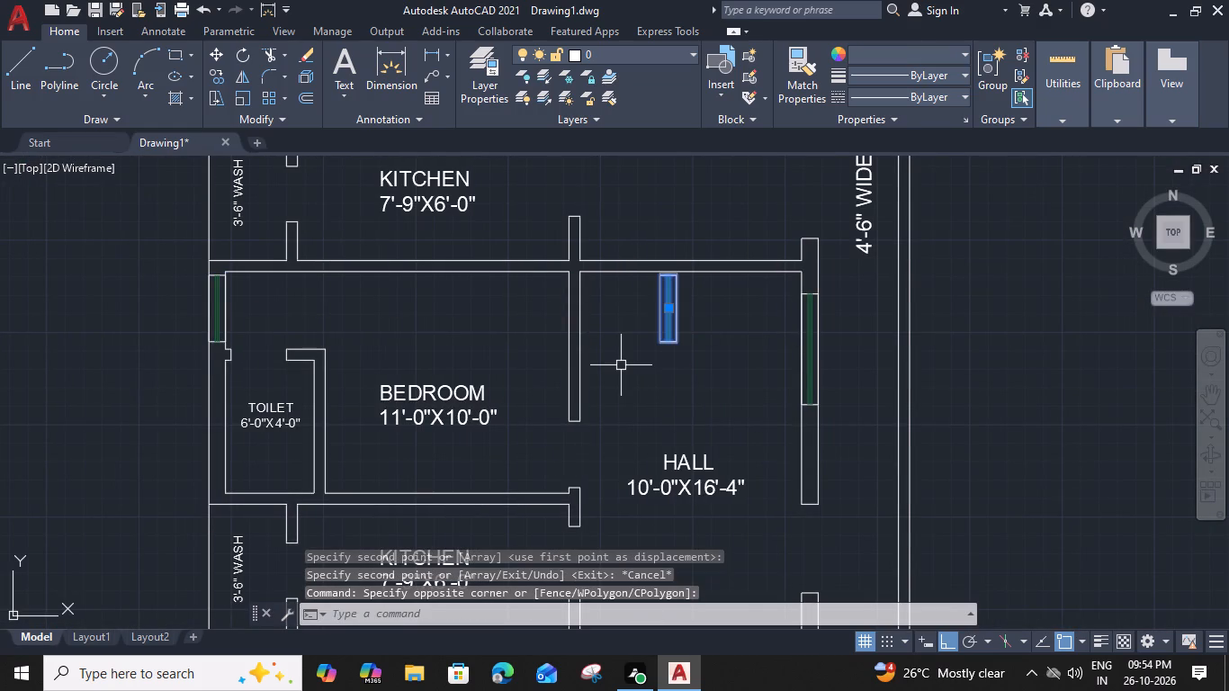
pyautogui.press('c')
pyautogui.press('BackSpace')
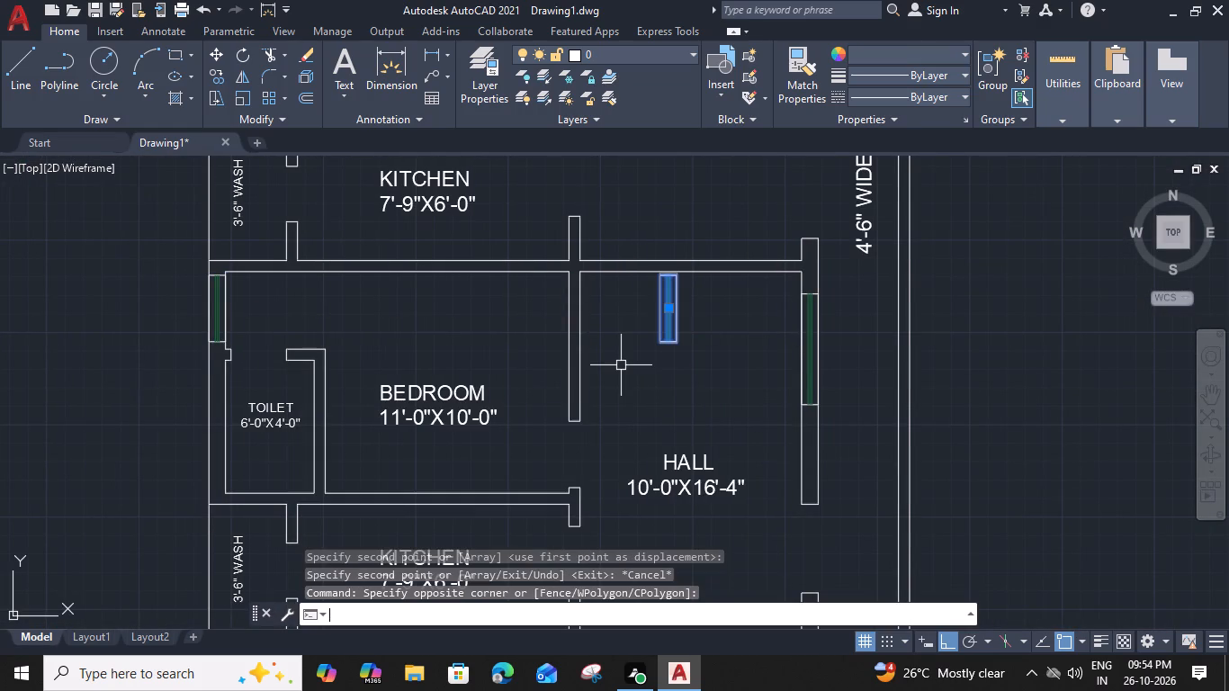
pyautogui.press('r')
pyautogui.write('O')
pyautogui.press('space')
pyautogui.scroll(3, 679, 259)
pyautogui.click(670, 319)
pyautogui.scroll(2, 668, 374)
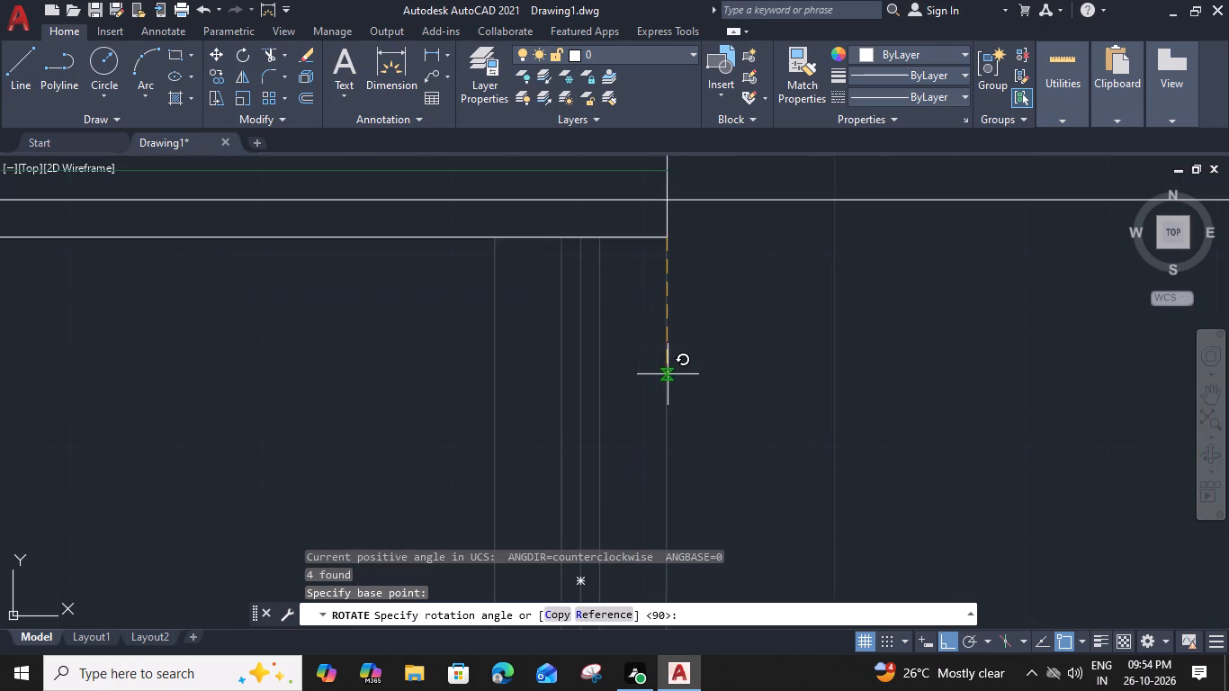
pyautogui.click(670, 375)
pyautogui.scroll(-2, 648, 343)
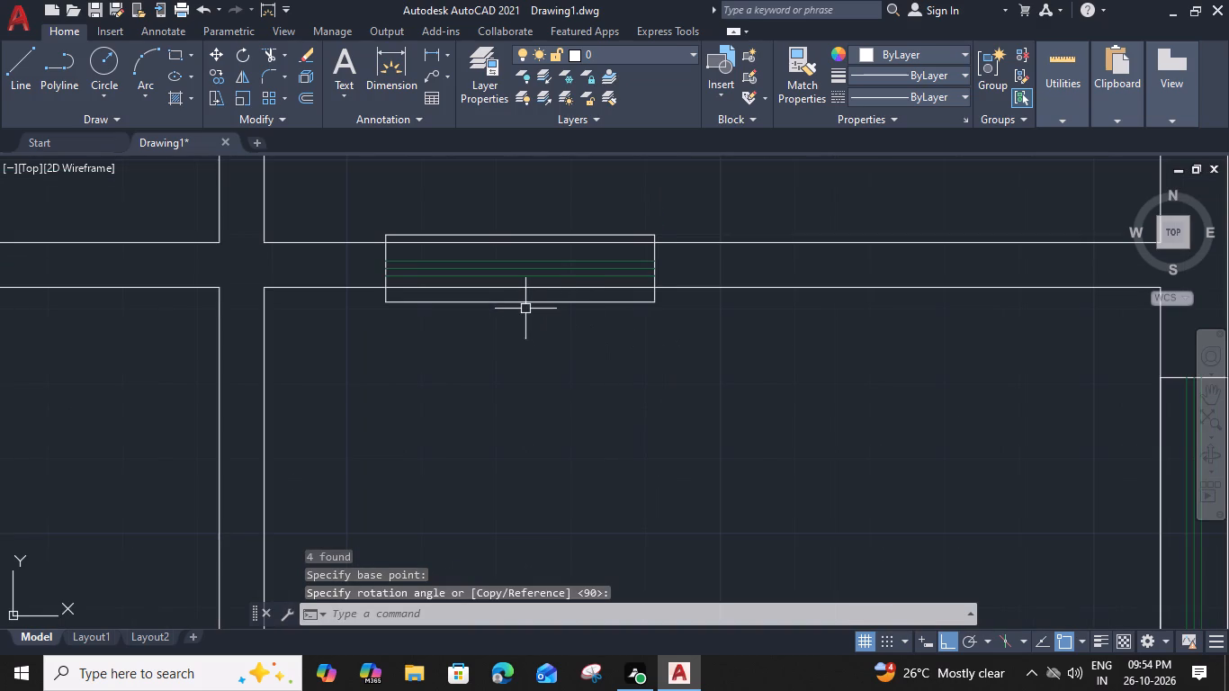
# Move the rotated window from the southern hall's north wall into its south wall, between the kitchen wall stub and the door opening.
pyautogui.click(522, 302)
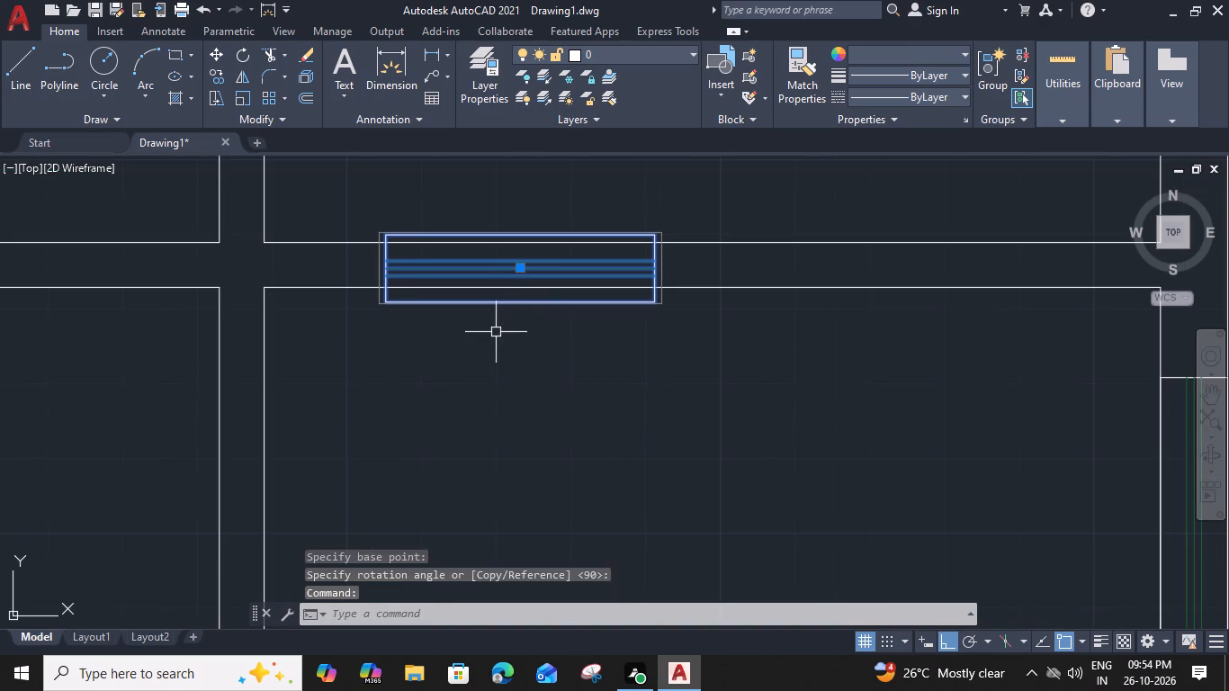
pyautogui.write('M')
pyautogui.press('space')
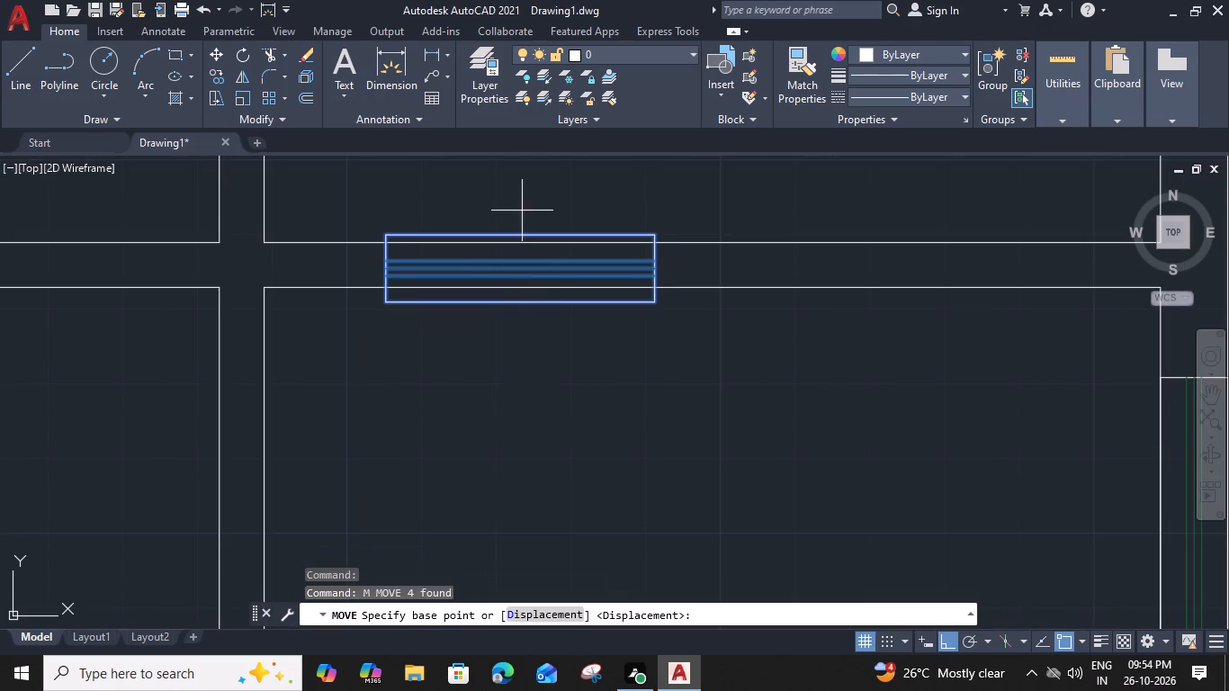
pyautogui.click(522, 232)
pyautogui.scroll(-3, 522, 232)
pyautogui.moveTo(524, 352); pyautogui.dragTo(583, 88, button='middle')
pyautogui.scroll(2, 558, 345)
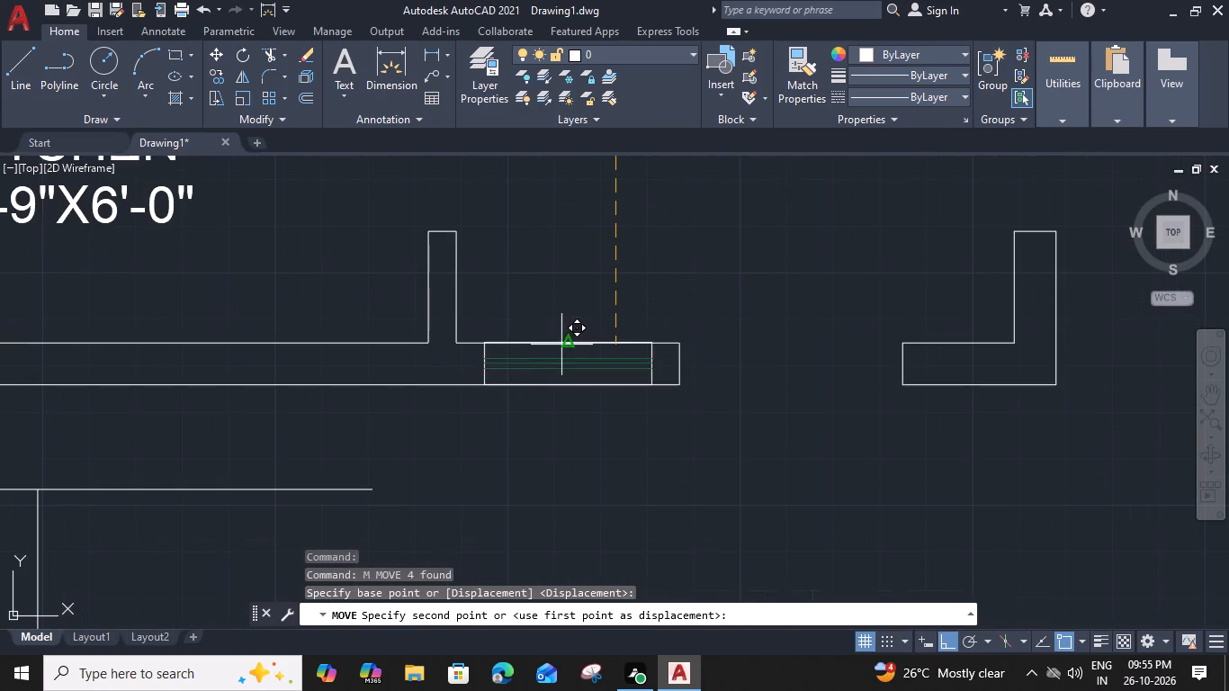
pyautogui.click(570, 345)
# Measure the southern wall stub between the wash area and the kitchen in the southern unit.
pyautogui.scroll(-1, 574, 340)
pyautogui.scroll(-2, 684, 234)
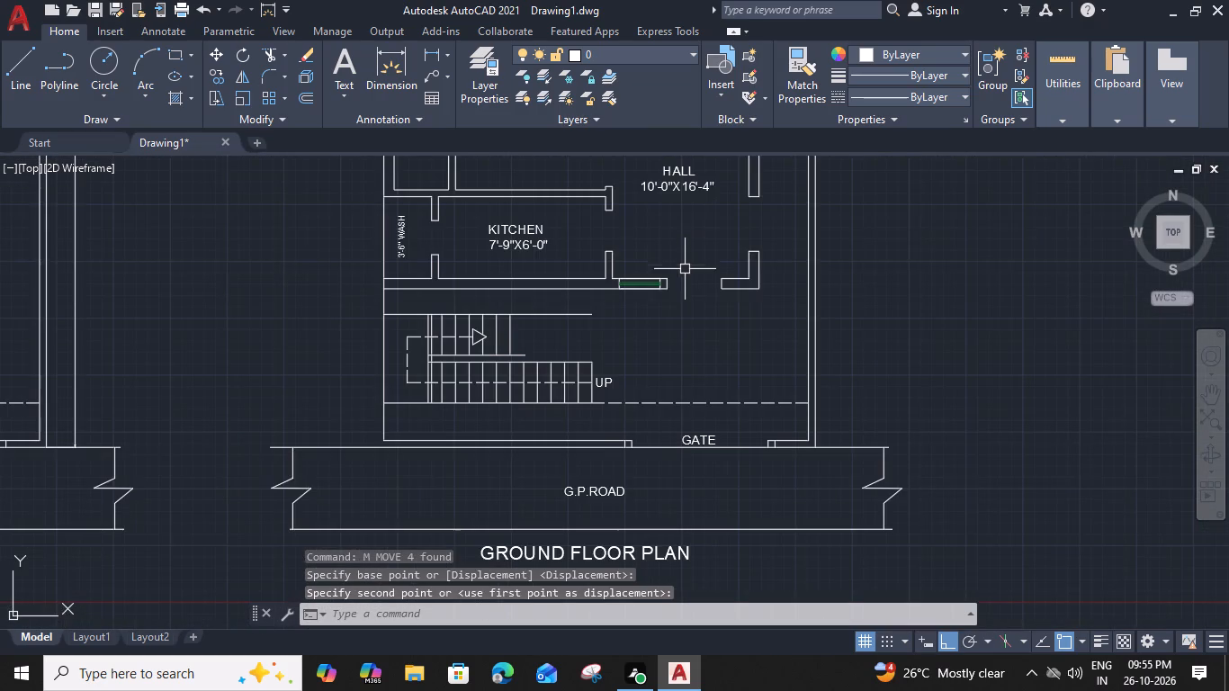
pyautogui.moveTo(695, 300); pyautogui.dragTo(720, 319, button='middle')
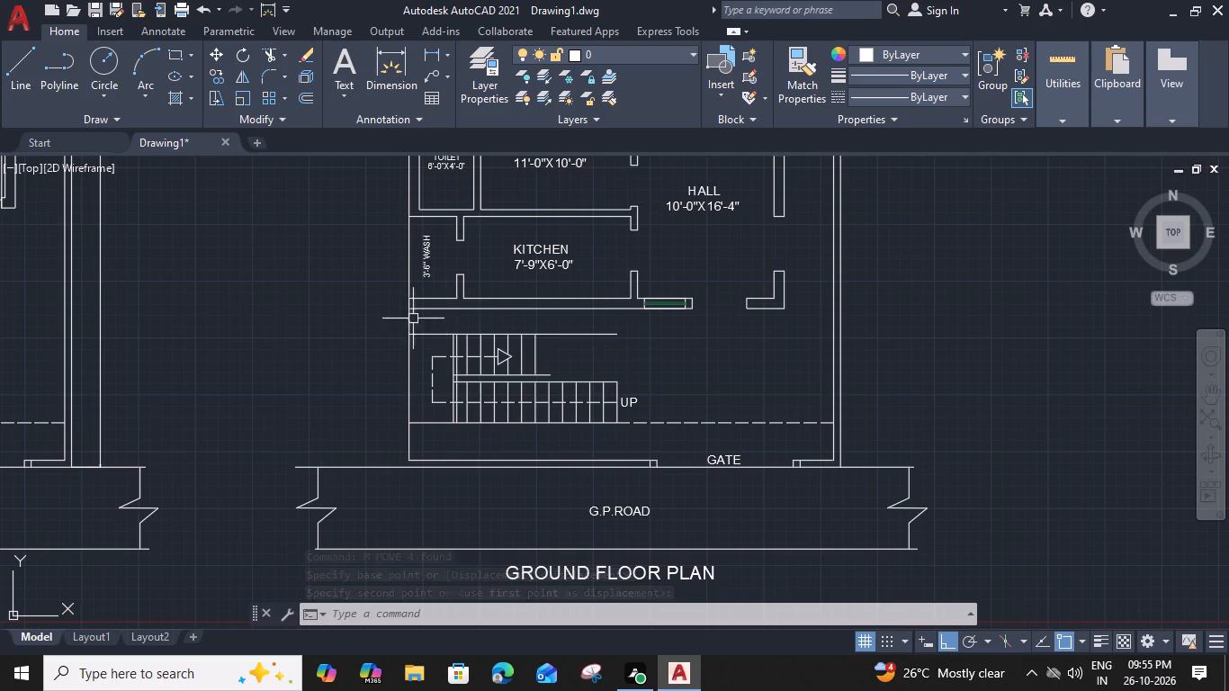
pyautogui.moveTo(660, 333); pyautogui.dragTo(648, 385, button='middle')
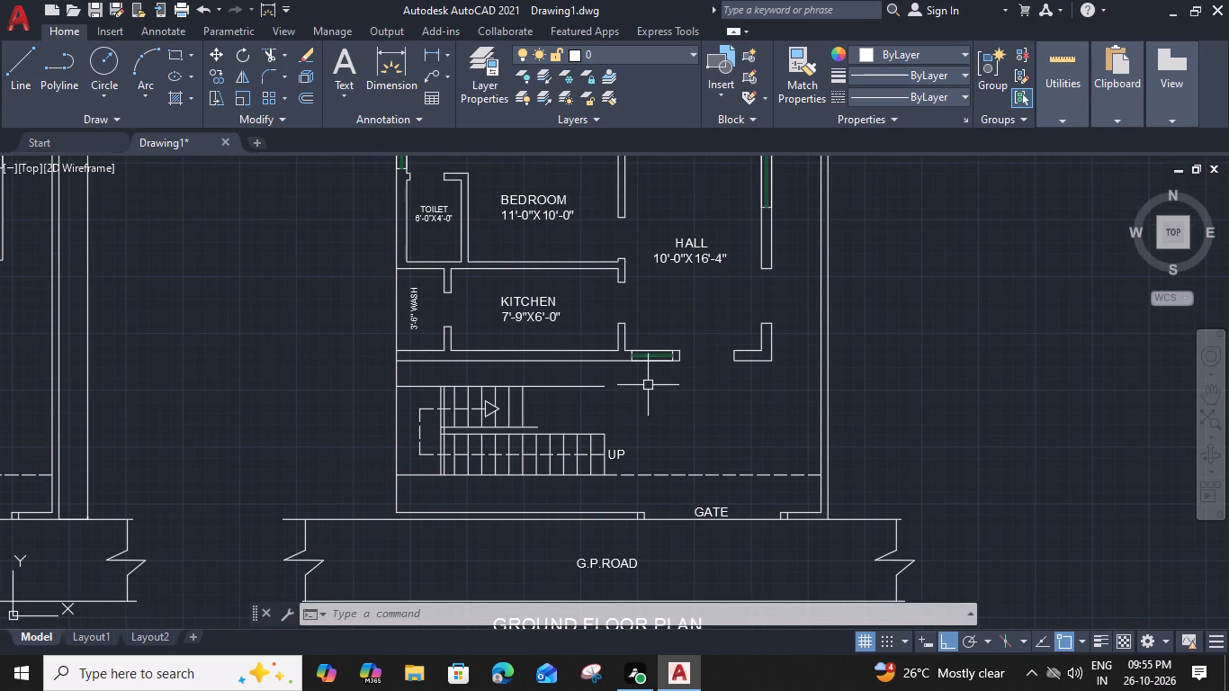
pyautogui.moveTo(619, 295); pyautogui.dragTo(614, 351, button='middle')
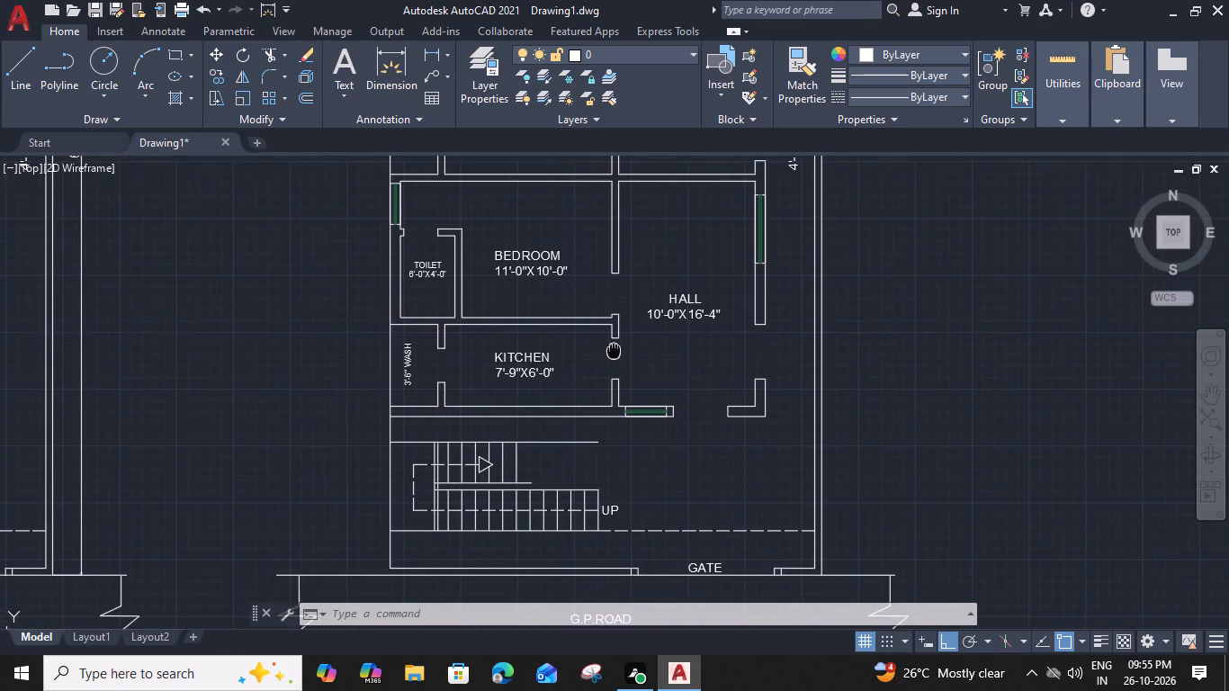
pyautogui.moveTo(614, 351); pyautogui.dragTo(611, 339, button='middle')
pyautogui.moveTo(515, 184); pyautogui.dragTo(527, 208, button='middle')
pyautogui.scroll(2, 502, 407)
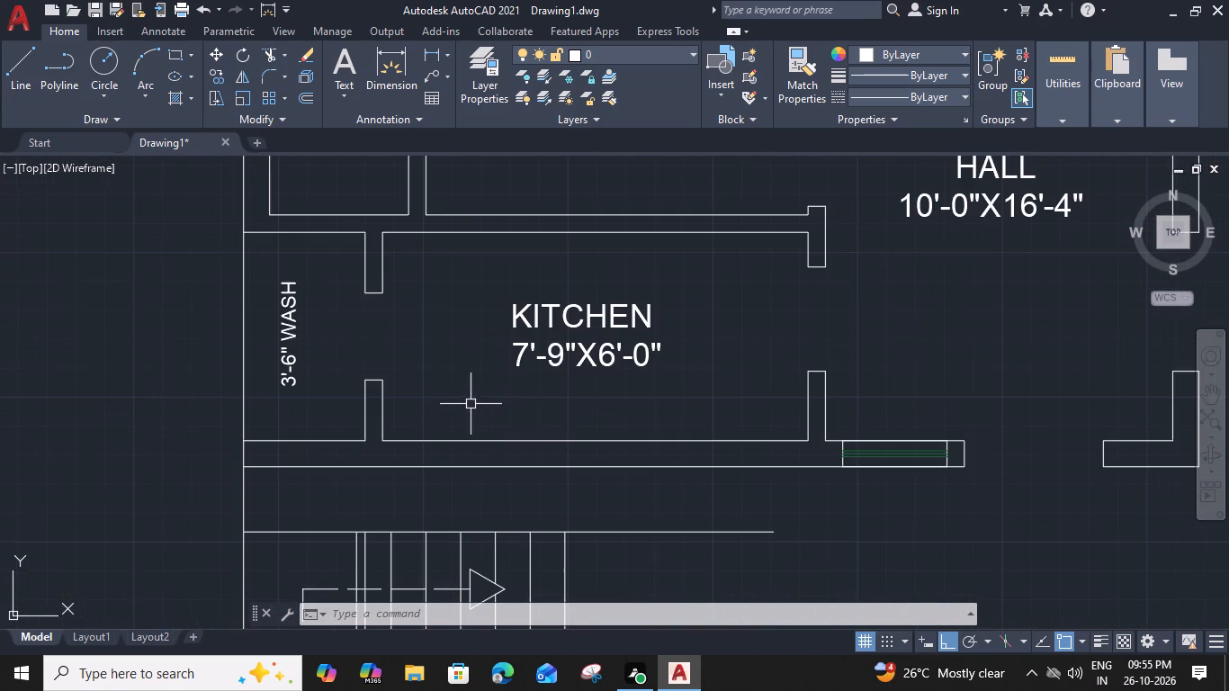
pyautogui.moveTo(465, 394); pyautogui.dragTo(495, 335, button='middle')
pyautogui.scroll(1, 401, 336)
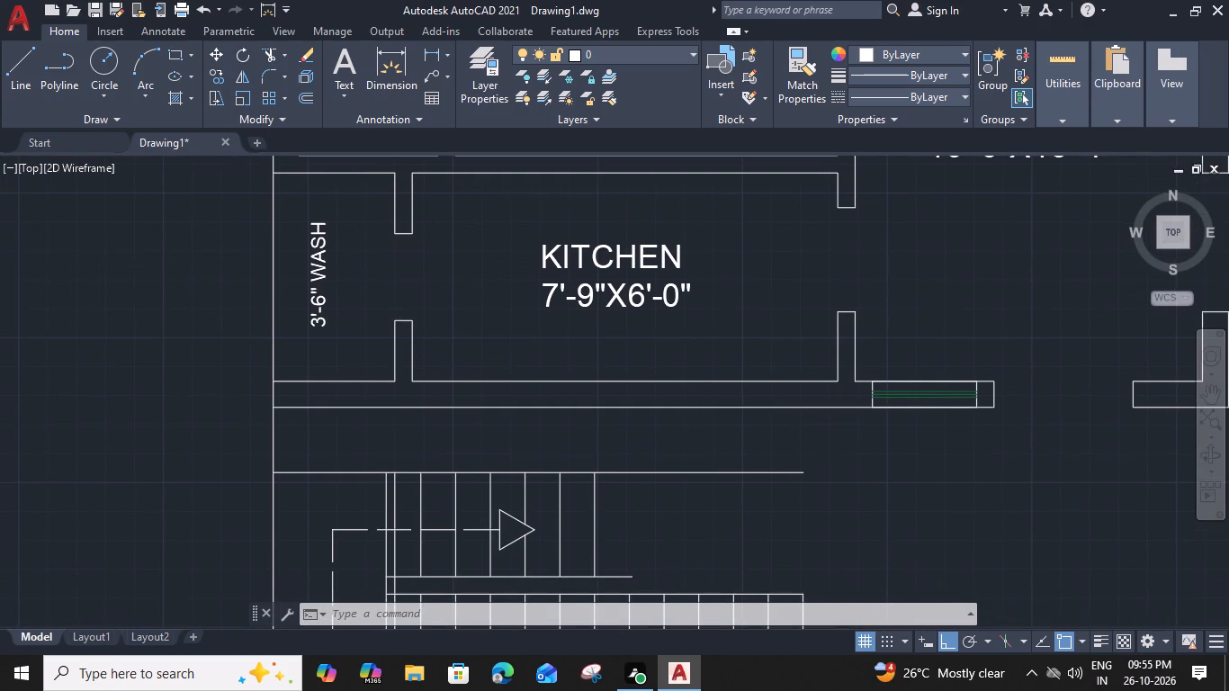
pyautogui.write('MEA')
pyautogui.press('space')
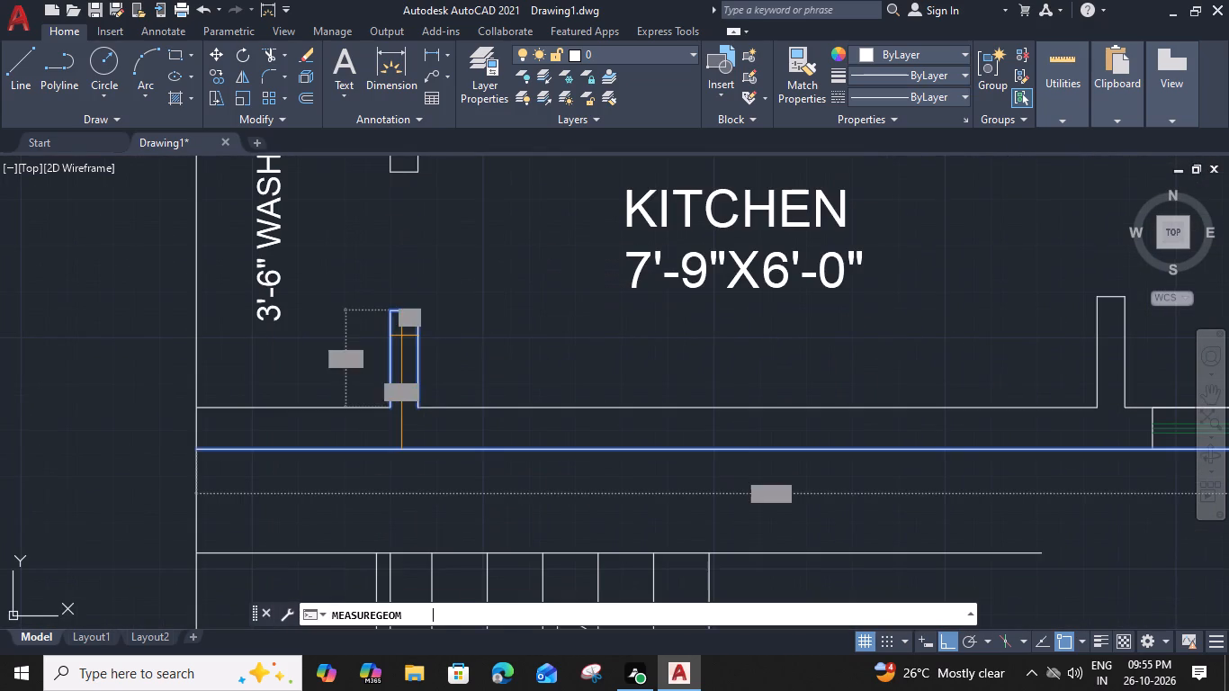
pyautogui.scroll(1, 402, 358)
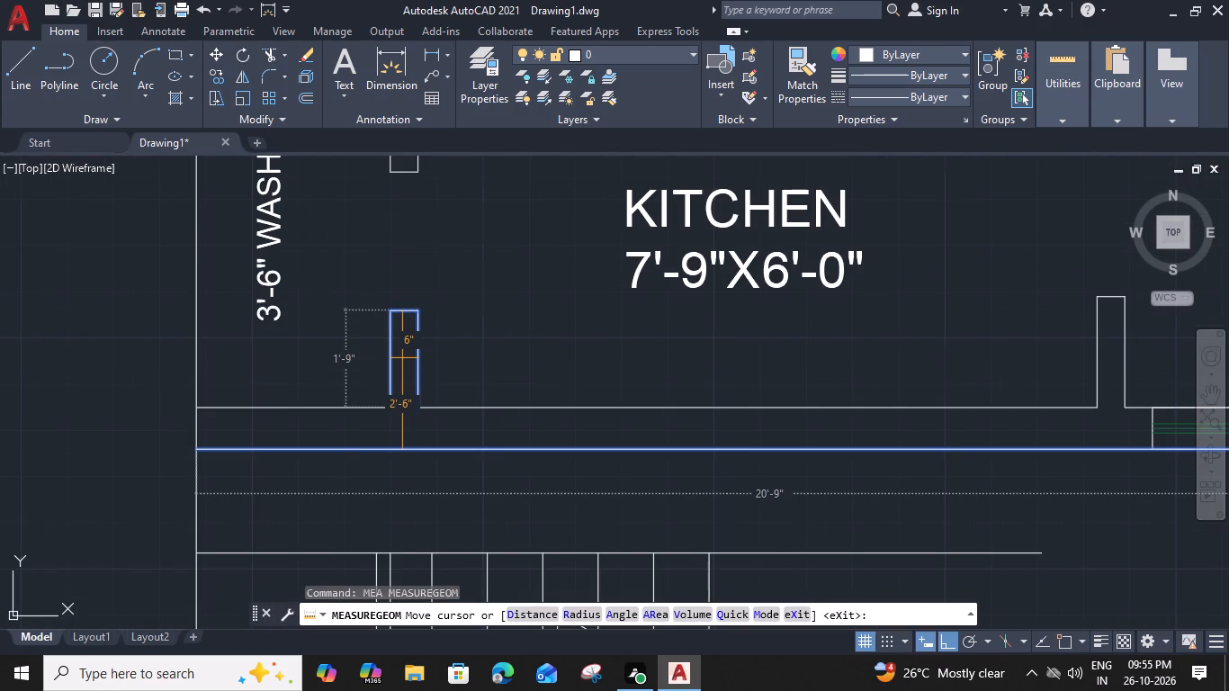
pyautogui.press('Escape')
pyautogui.scroll(-2, 491, 269)
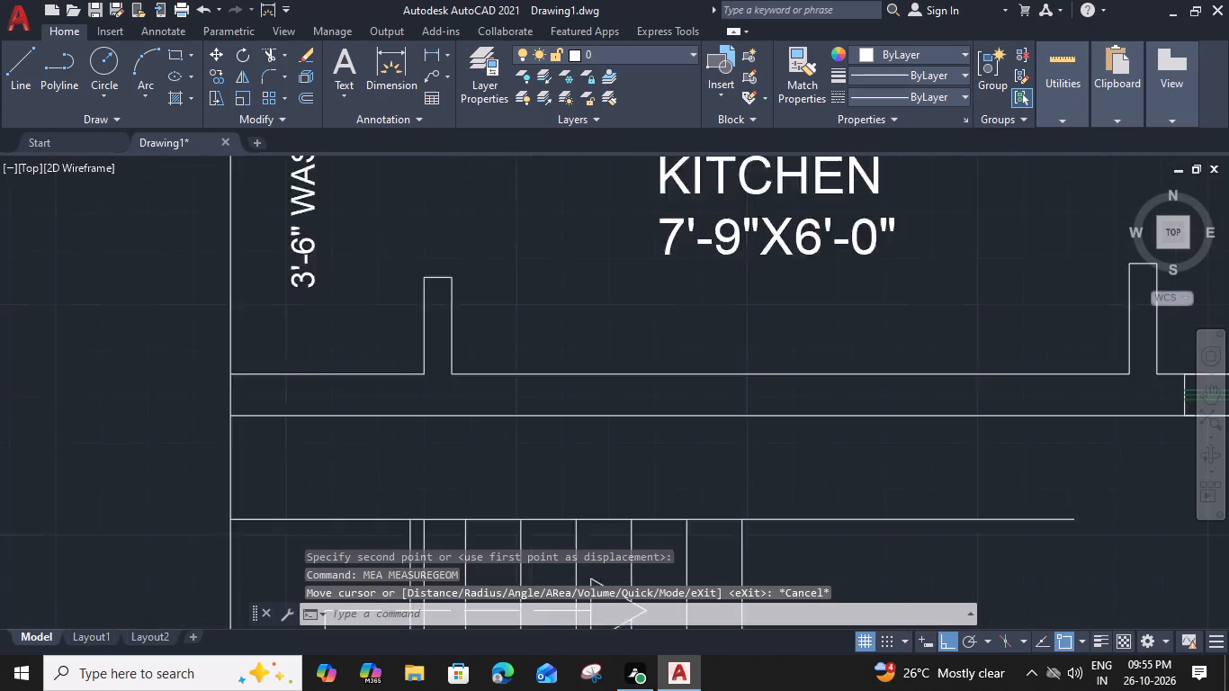
# Draw a rectangle 6" long and 1'9" wide inside the southern unit's kitchen, near the wash opening.
pyautogui.moveTo(511, 264); pyautogui.dragTo(398, 413, button='middle')
pyautogui.write('REX')
pyautogui.press('BackSpace')
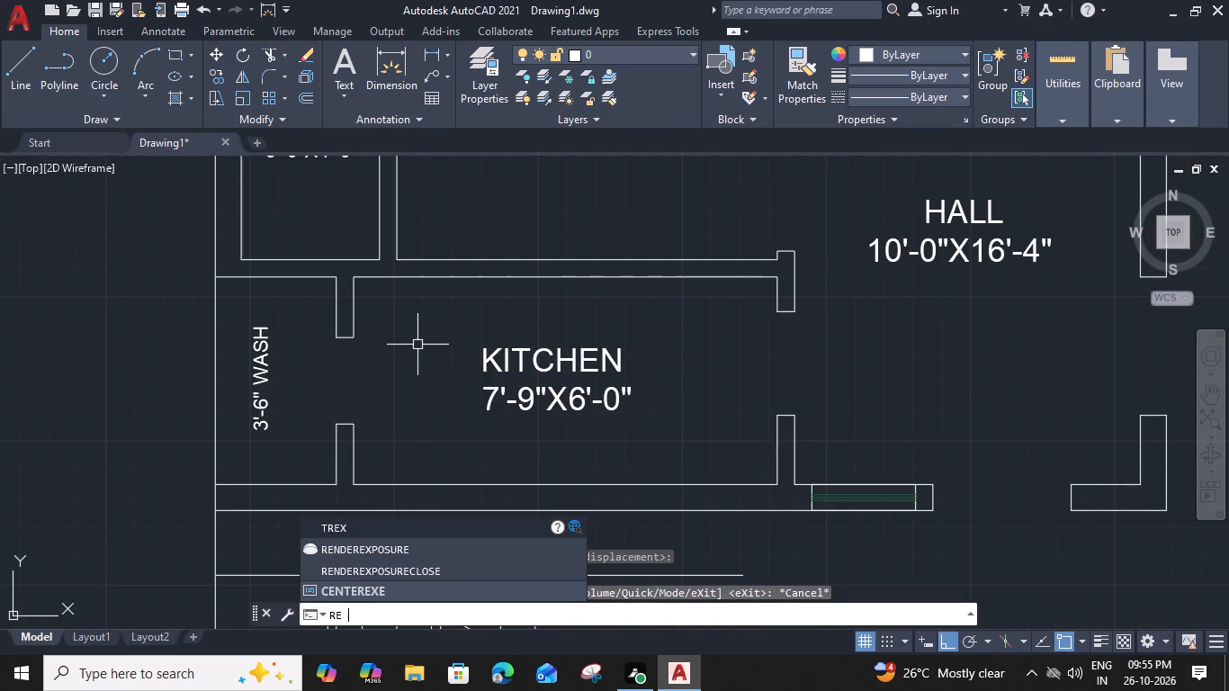
pyautogui.write('C')
pyautogui.press('space')
pyautogui.click(392, 328)
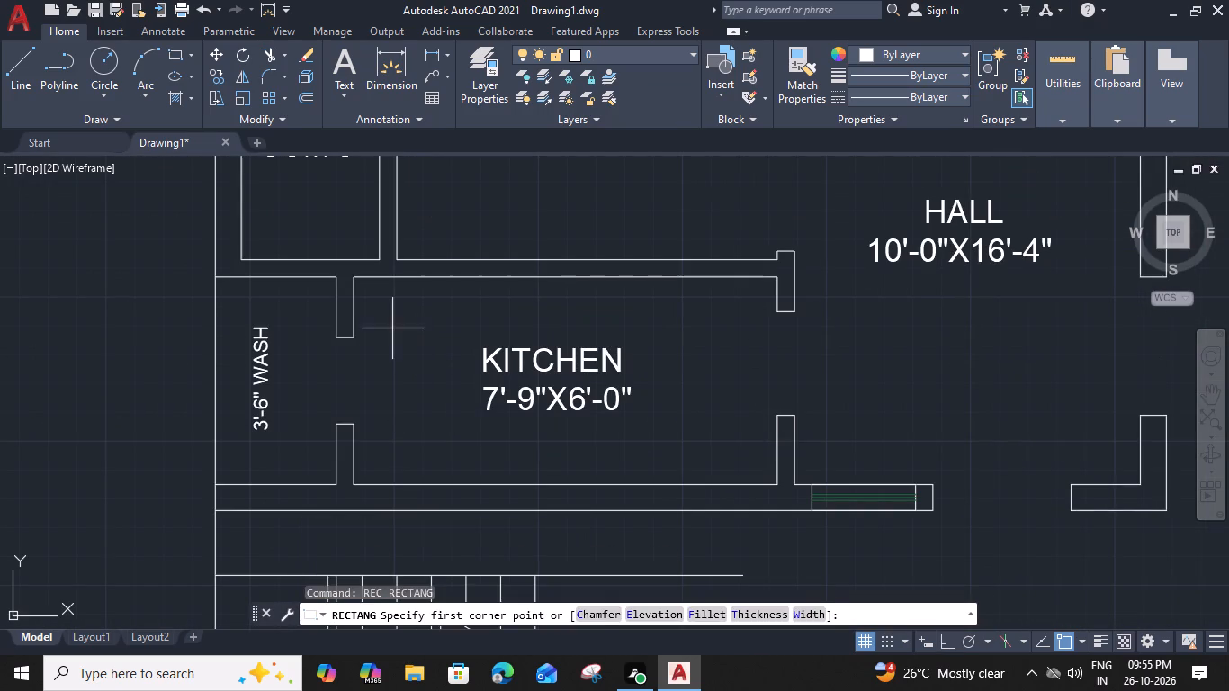
pyautogui.write('D')
pyautogui.press('space')
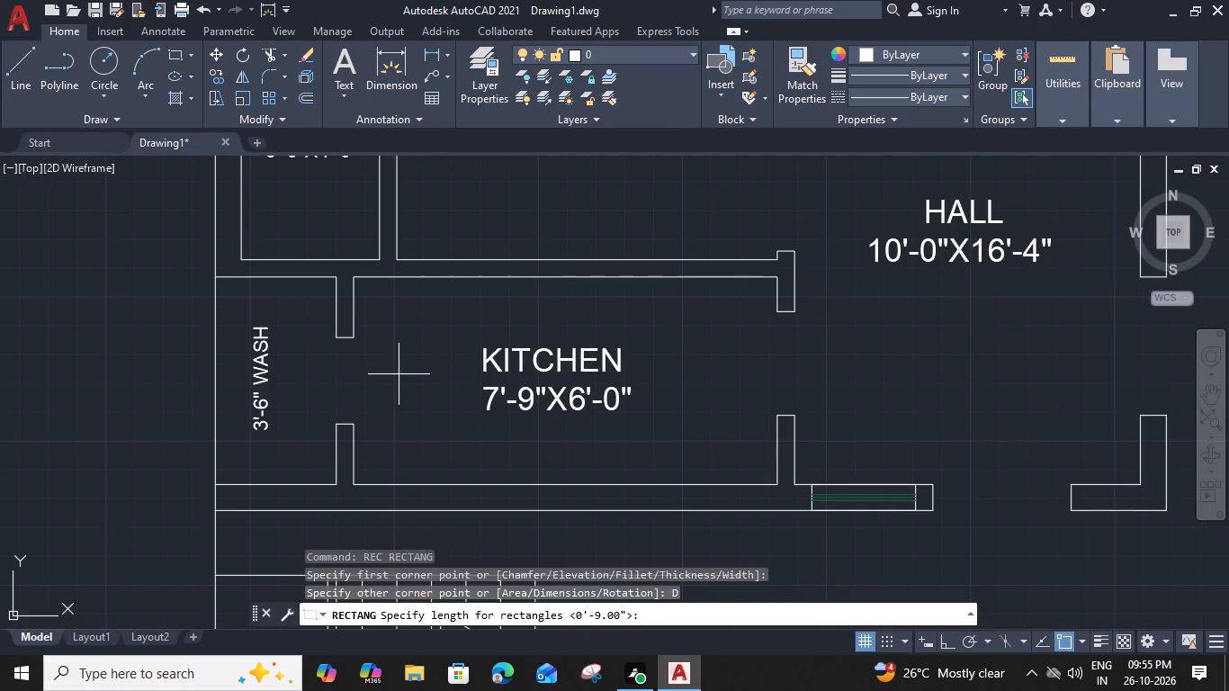
pyautogui.write('6"')
pyautogui.press('Return')
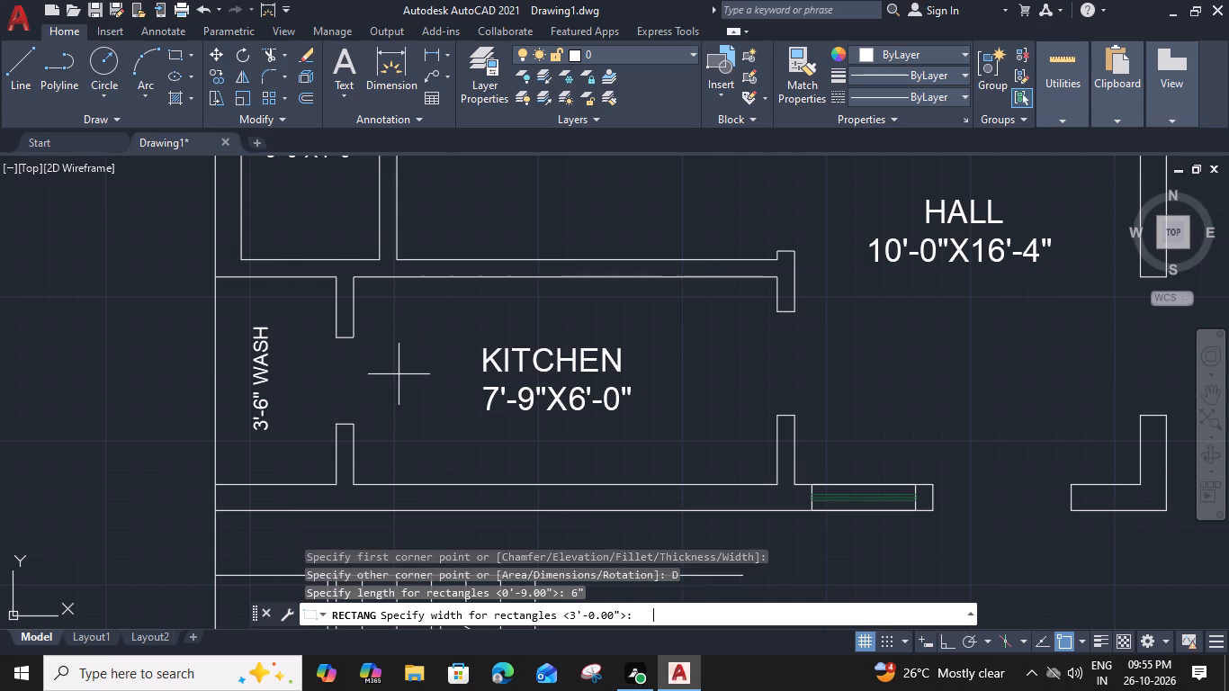
pyautogui.write("1'")
pyautogui.write('9"')
pyautogui.press('Return')
pyautogui.click(399, 401)
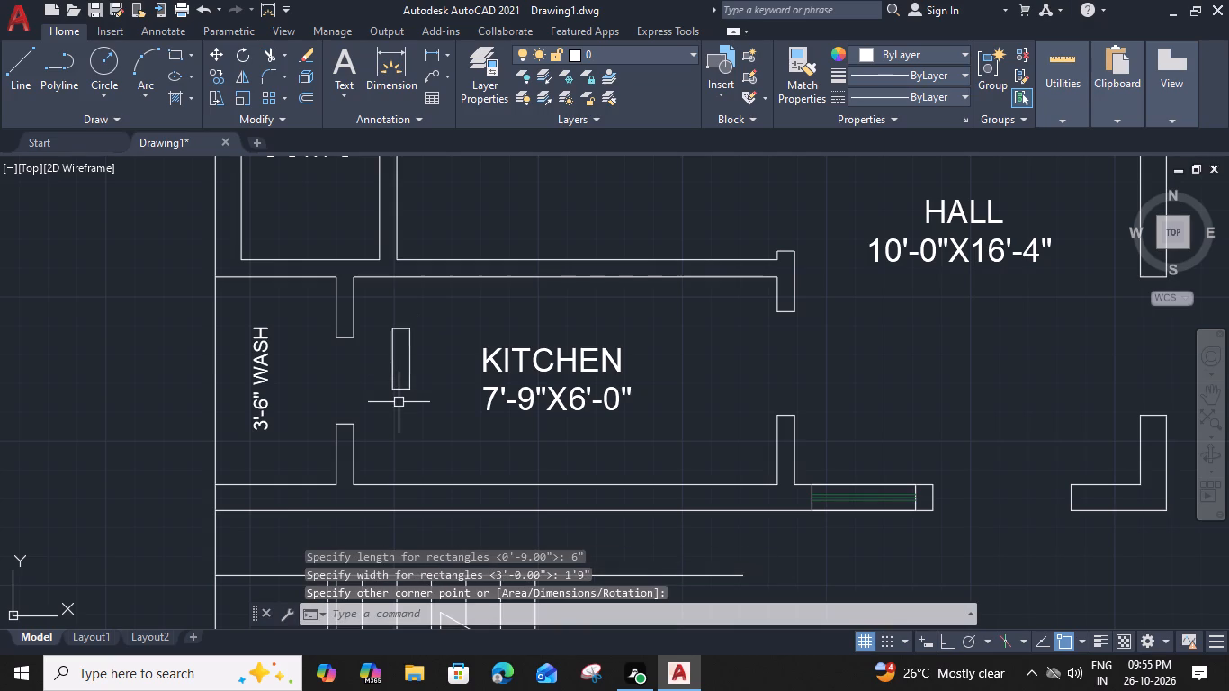
pyautogui.press('Escape')
# Draw a vertical centre line through the new rectangle between the midpoints of its short sides.
pyautogui.write('L')
pyautogui.press('space')
pyautogui.scroll(1, 398, 390)
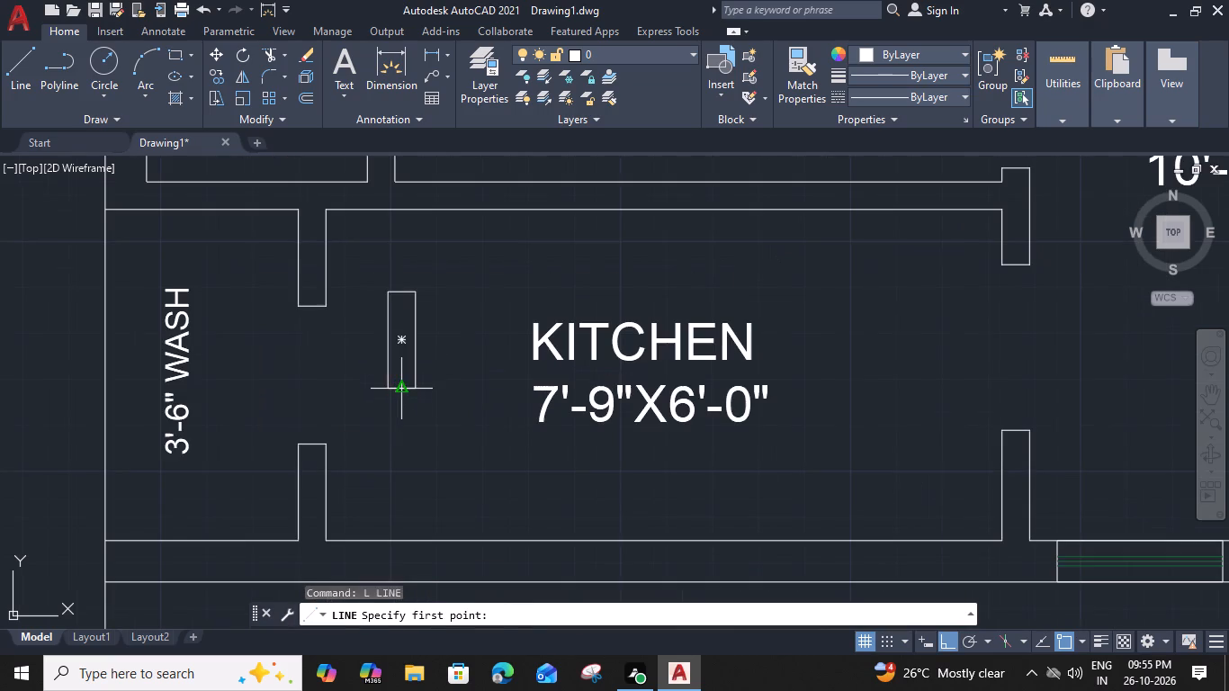
pyautogui.click(399, 390)
pyautogui.click(403, 291)
pyautogui.press('space')
# Offset the rectangle's centre line by 1" to both sides.
pyautogui.click(399, 311)
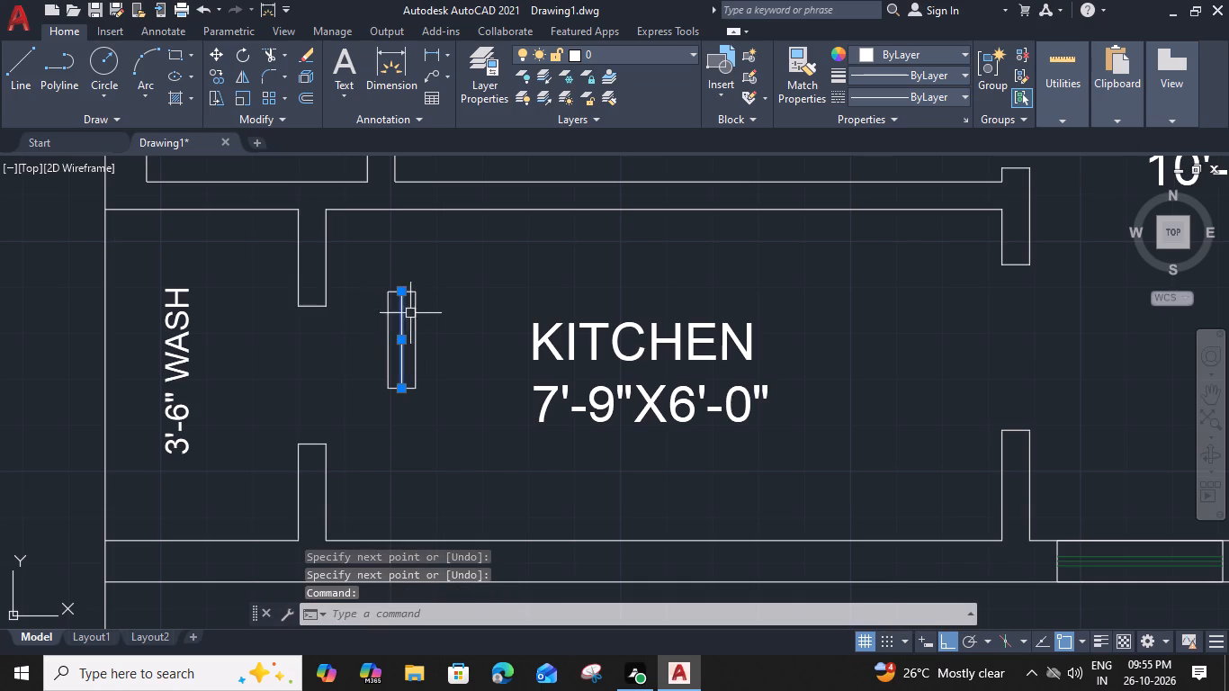
pyautogui.write('O')
pyautogui.press('space')
pyautogui.press('1')
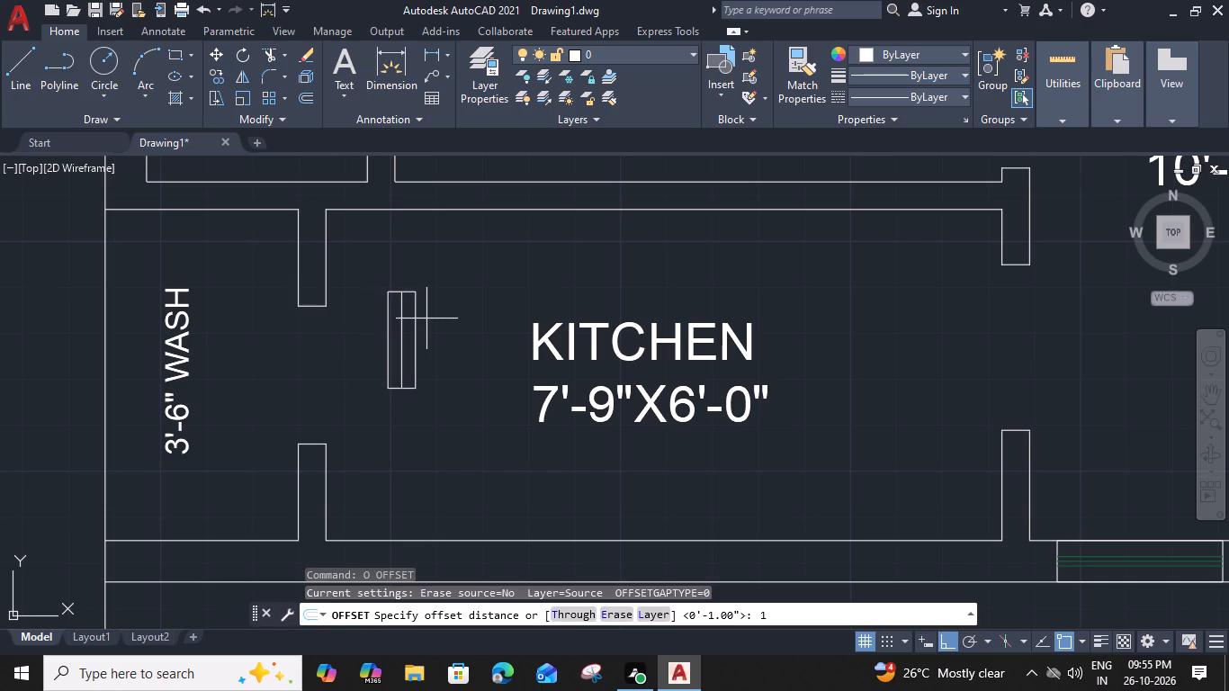
pyautogui.hotkey('shift', '"')
pyautogui.press('Return')
pyautogui.click(428, 329)
pyautogui.scroll(1, 400, 336)
pyautogui.click(400, 336)
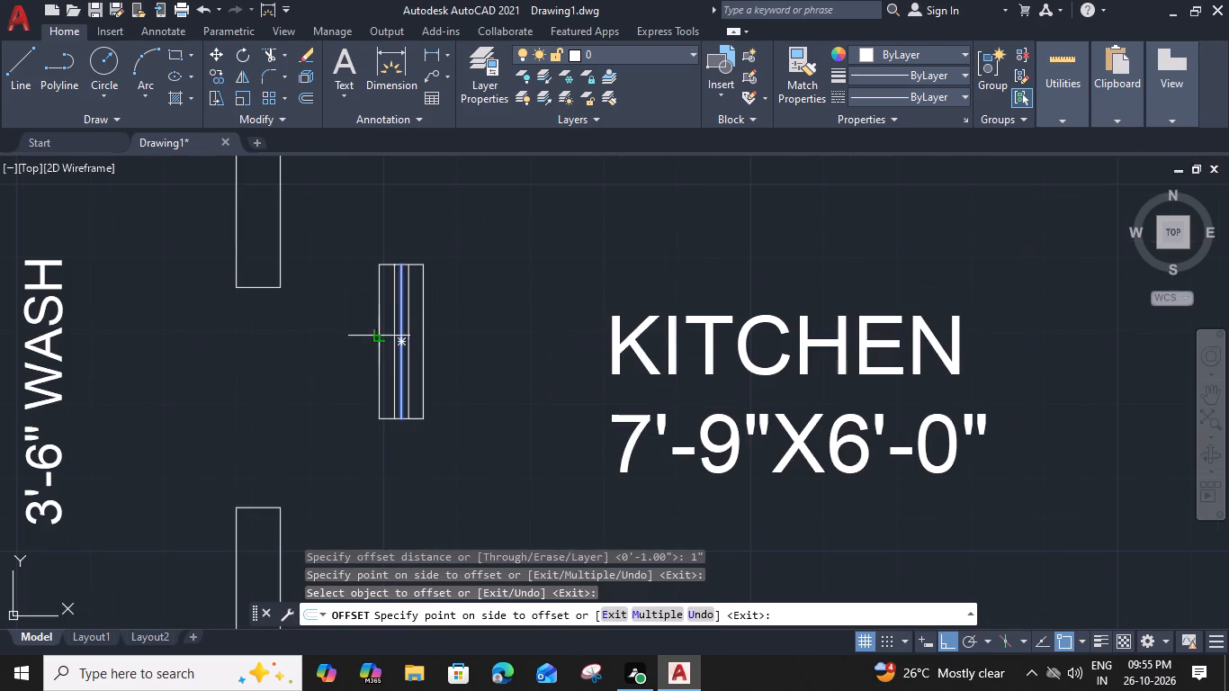
pyautogui.click(378, 337)
pyautogui.press('Escape')
# Change the colour of the three inner vertical lines to dark green 19,103,52.
pyautogui.click(416, 348)
pyautogui.click(383, 359)
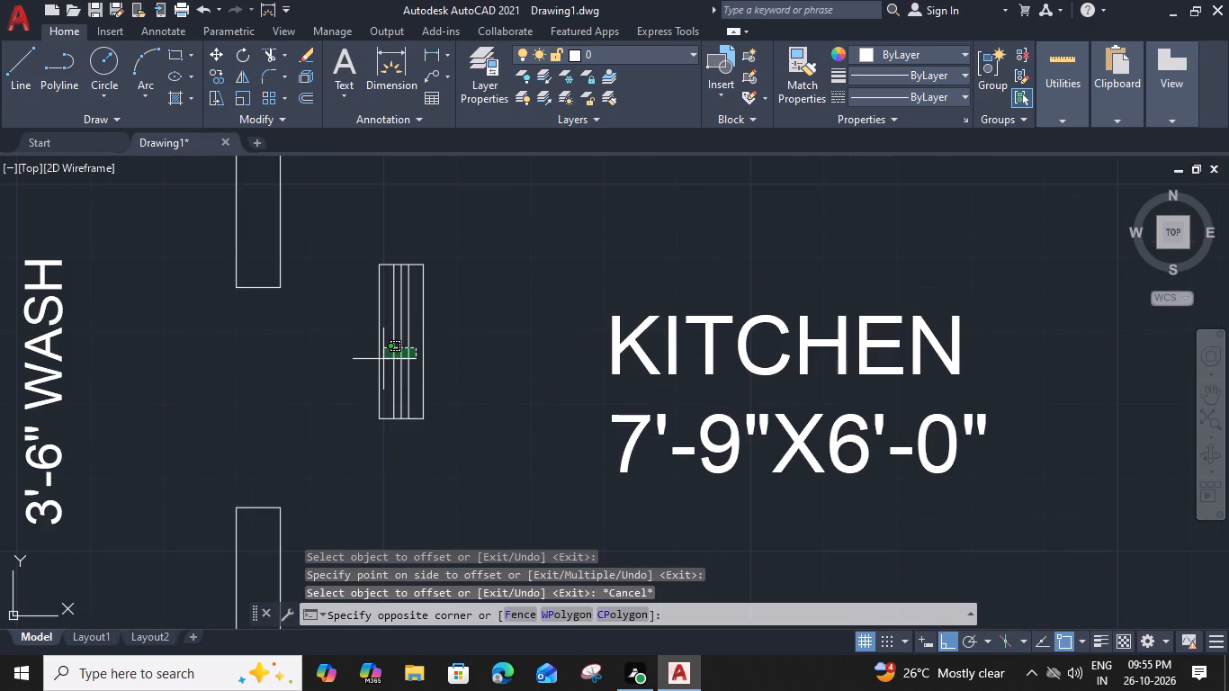
pyautogui.click(927, 36)
pyautogui.click(927, 49)
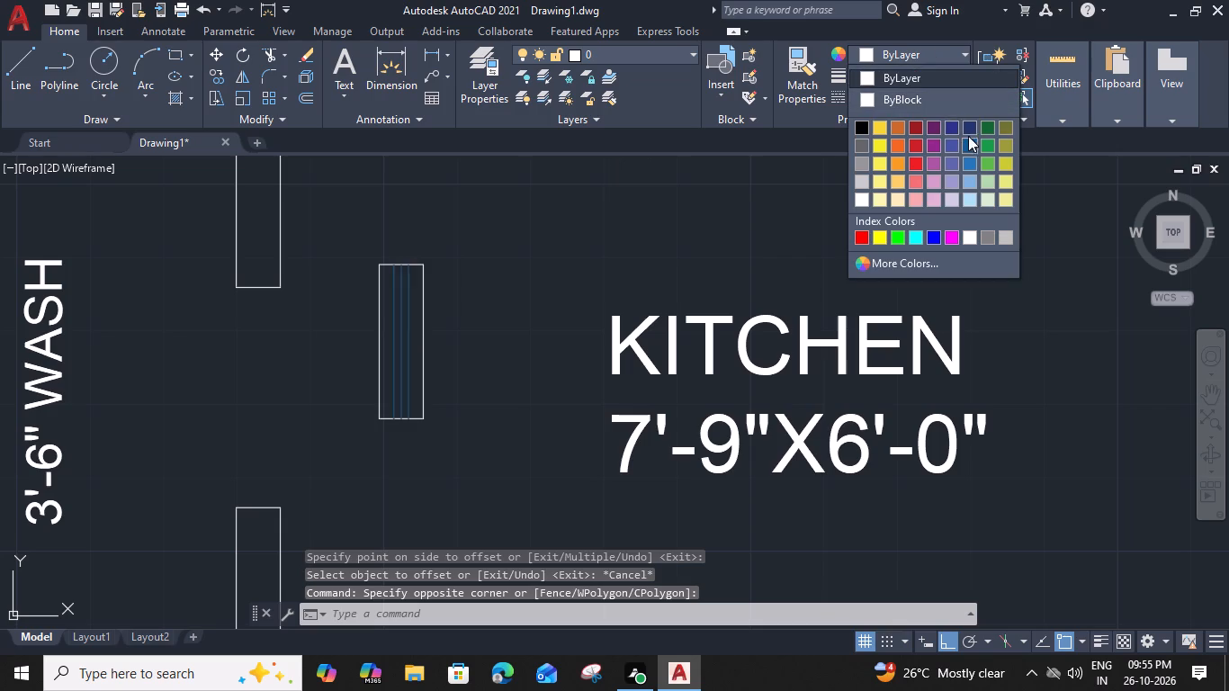
pyautogui.click(991, 129)
# Group the rectangle and its three green lines into one window object.
pyautogui.moveTo(545, 202); pyautogui.dragTo(537, 207)
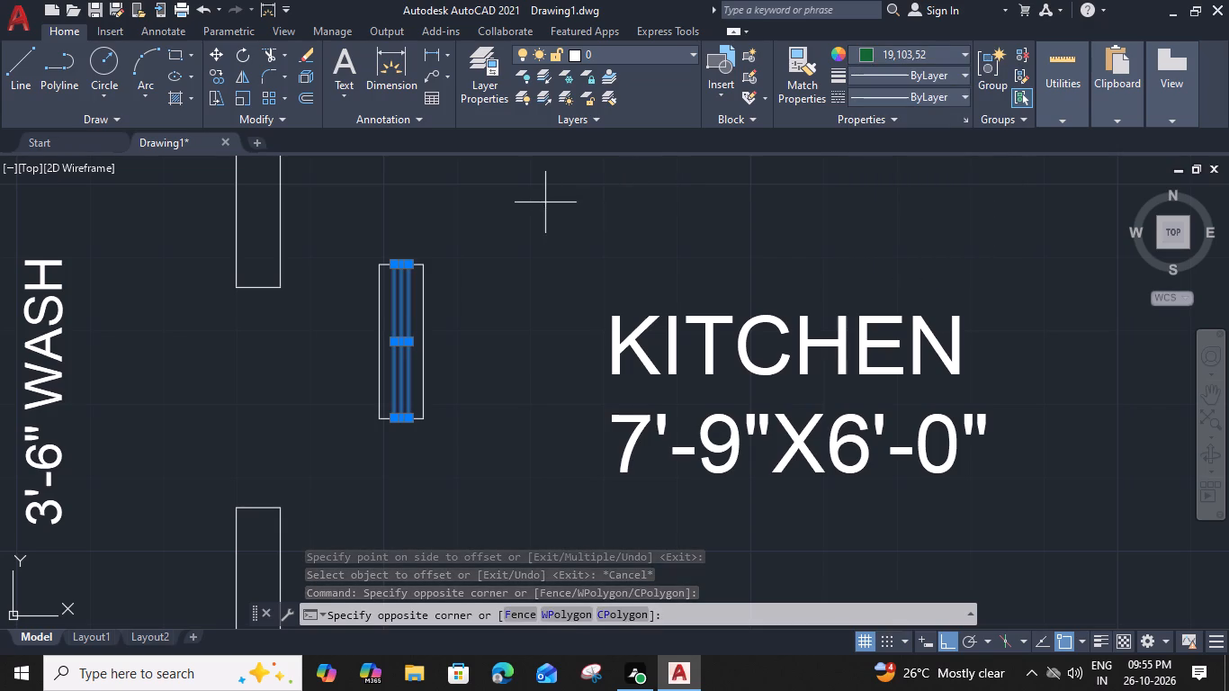
pyautogui.click(335, 408)
pyautogui.press('g')
pyautogui.press('space')
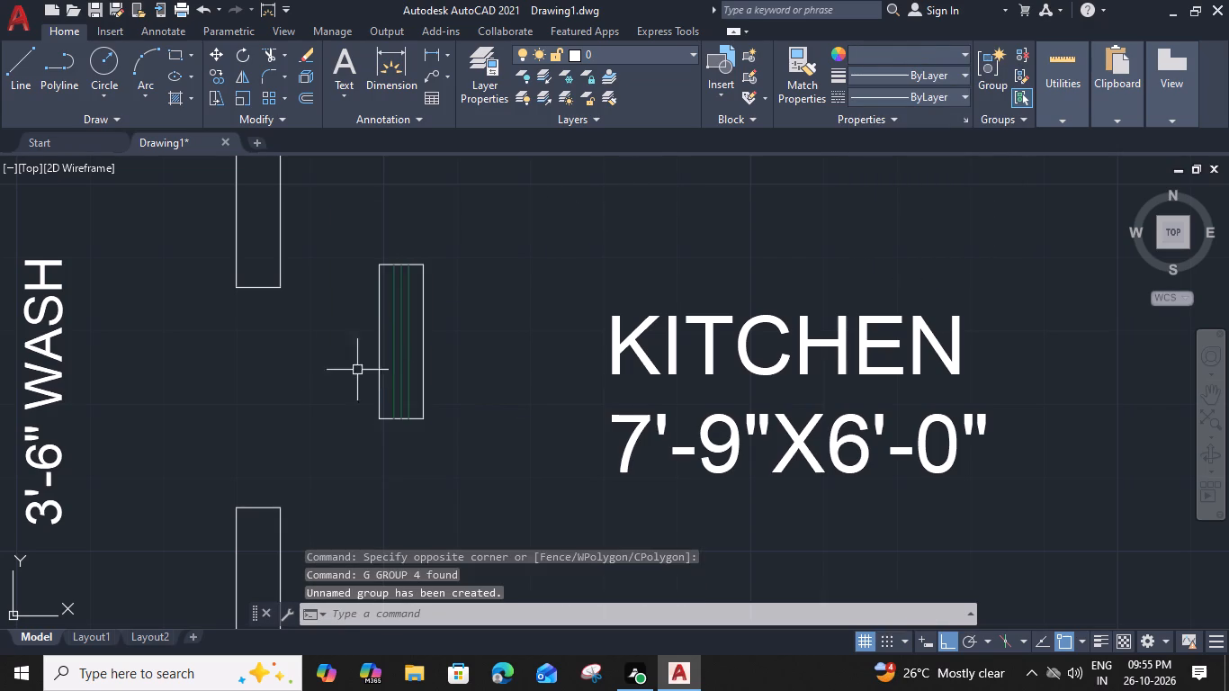
# Move the small window group onto the southern wall stub between the wash area and kitchen, fitting it to the stub's outline.
pyautogui.click(424, 342)
pyautogui.press('m')
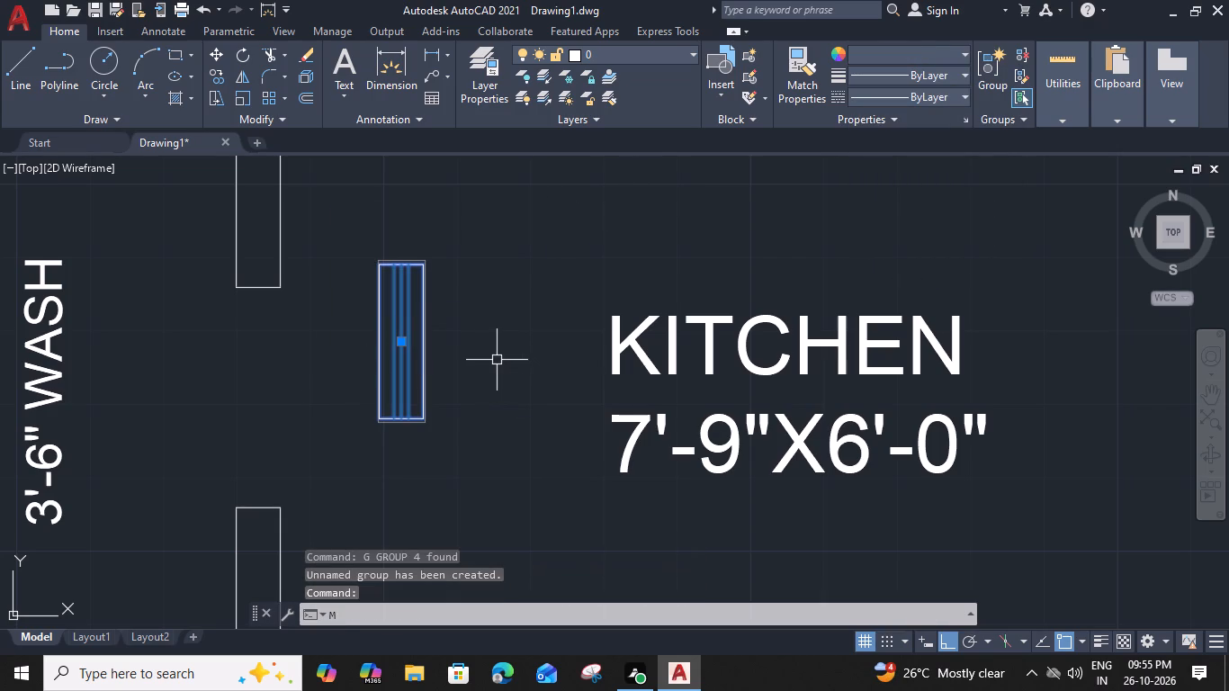
pyautogui.press('space')
pyautogui.click(428, 337)
pyautogui.moveTo(430, 412); pyautogui.dragTo(485, 245, button='middle')
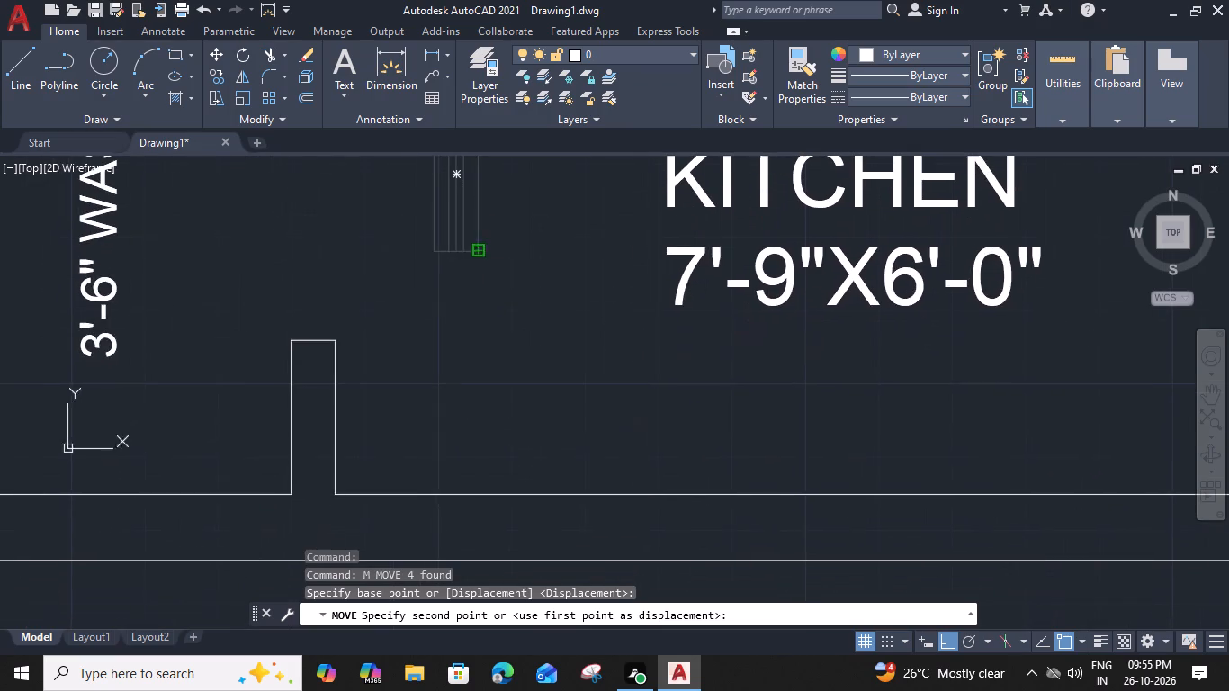
pyautogui.click(335, 418)
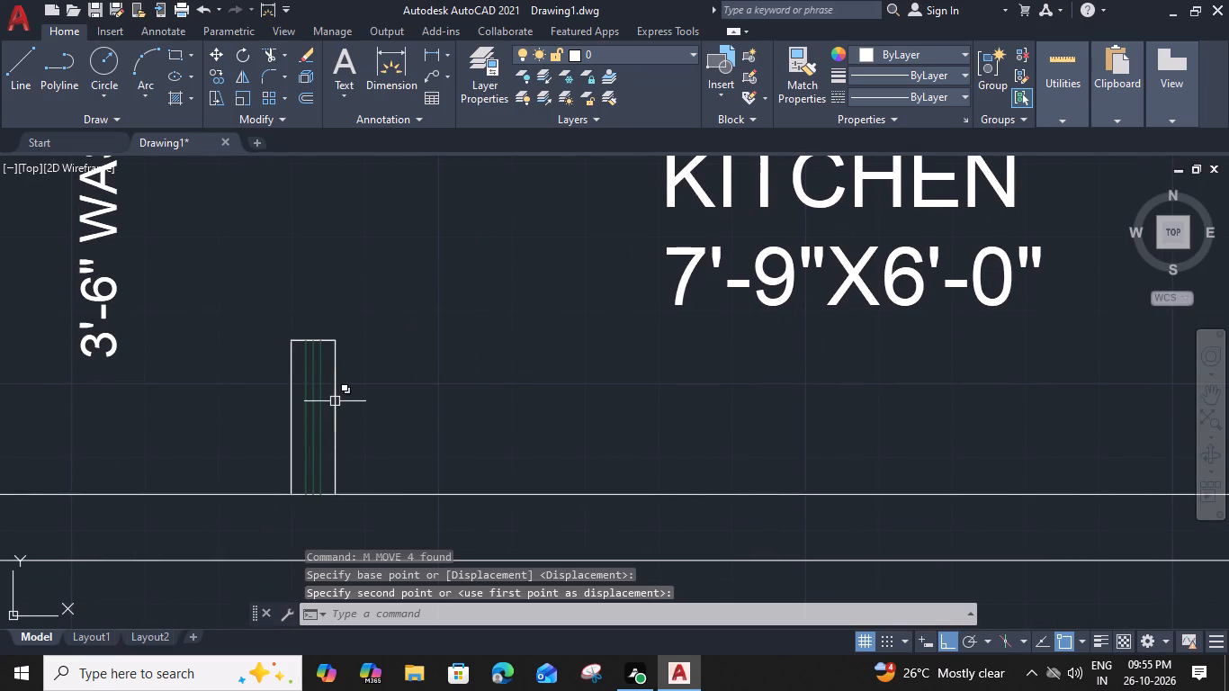
# Copy the small window north onto the matching wash–kitchen wall stubs of the middle and northern units, using the stub's base corner as reference.
pyautogui.click(309, 496)
pyautogui.write('CO')
pyautogui.press('space')
pyautogui.moveTo(391, 418); pyautogui.dragTo(449, 330, button='middle')
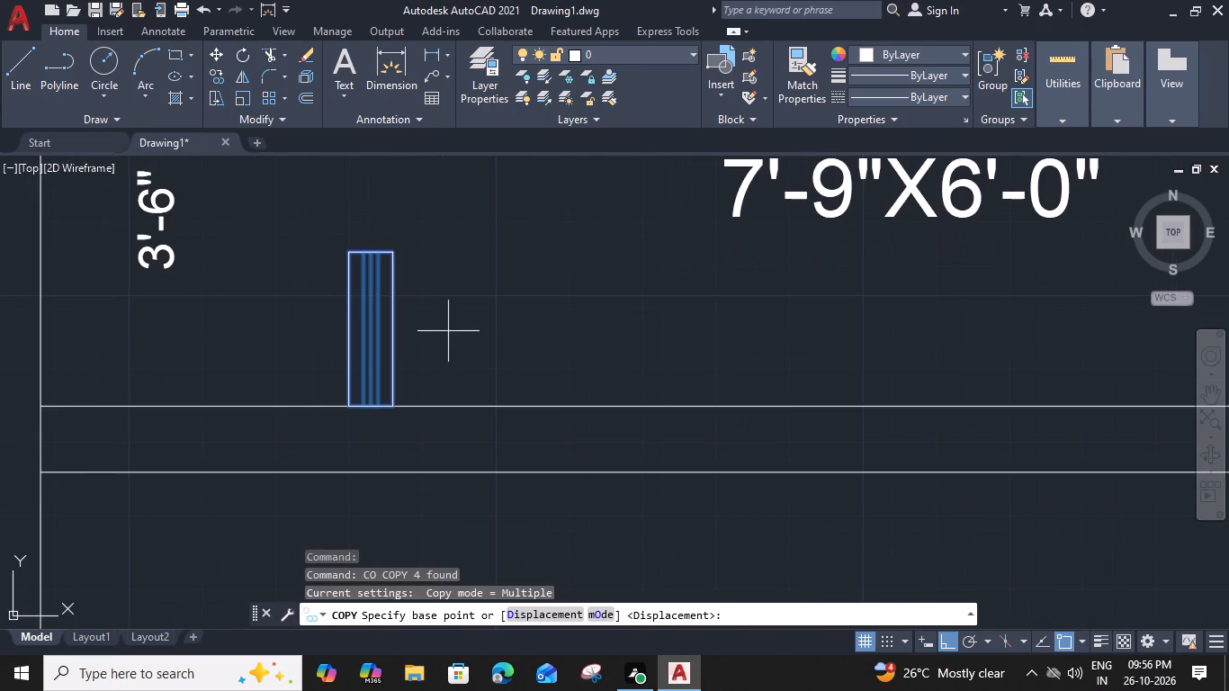
pyautogui.click(396, 408)
pyautogui.scroll(-2, 413, 318)
pyautogui.moveTo(415, 237); pyautogui.dragTo(384, 561, button='middle')
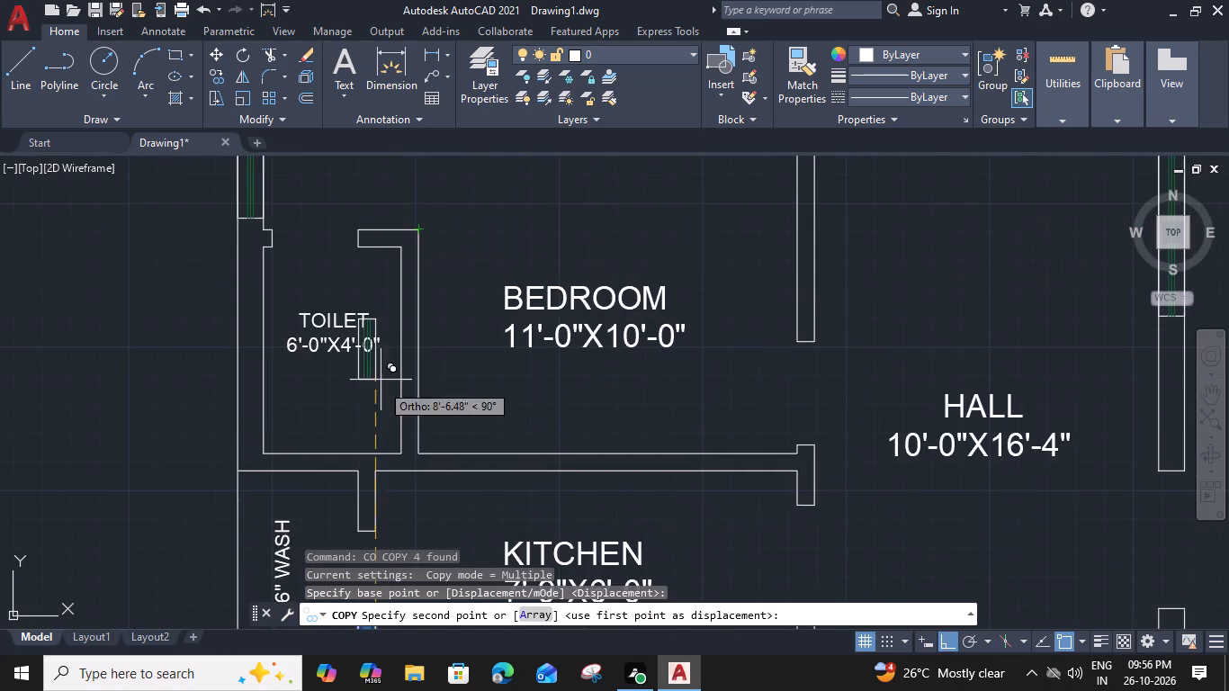
pyautogui.moveTo(387, 358); pyautogui.dragTo(352, 578, button='middle')
pyautogui.scroll(3, 368, 320)
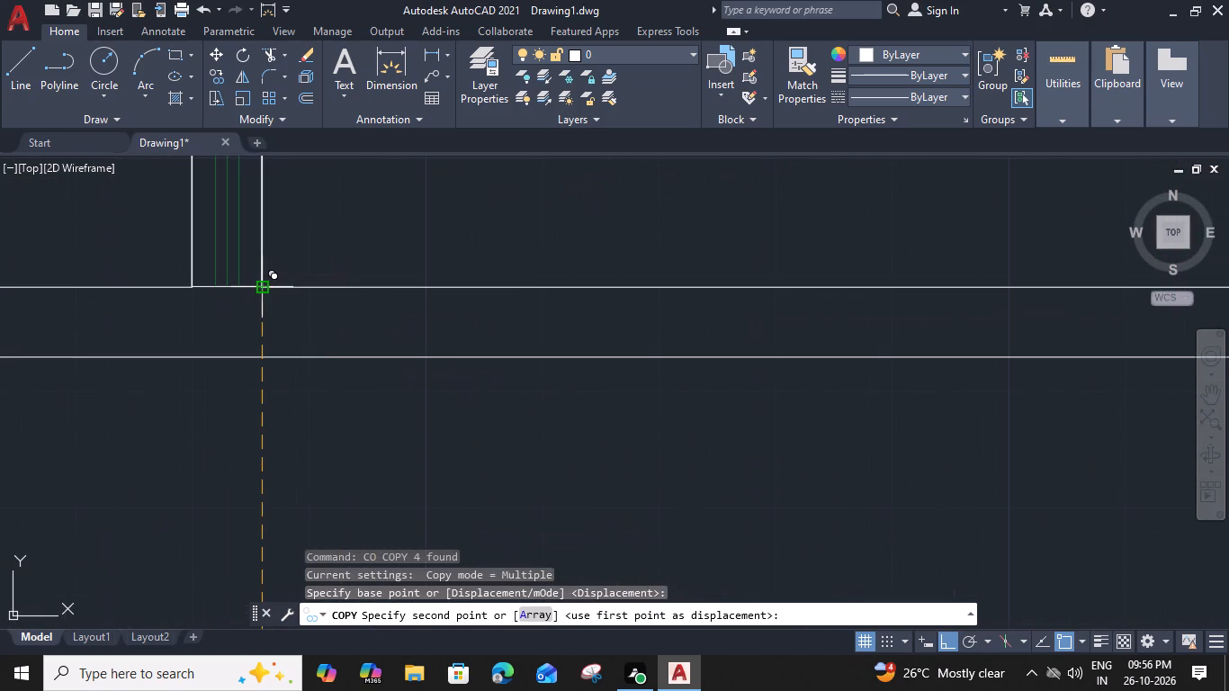
pyautogui.click(263, 288)
pyautogui.moveTo(273, 157); pyautogui.dragTo(453, 690, button='middle')
pyautogui.scroll(-3, 459, 500)
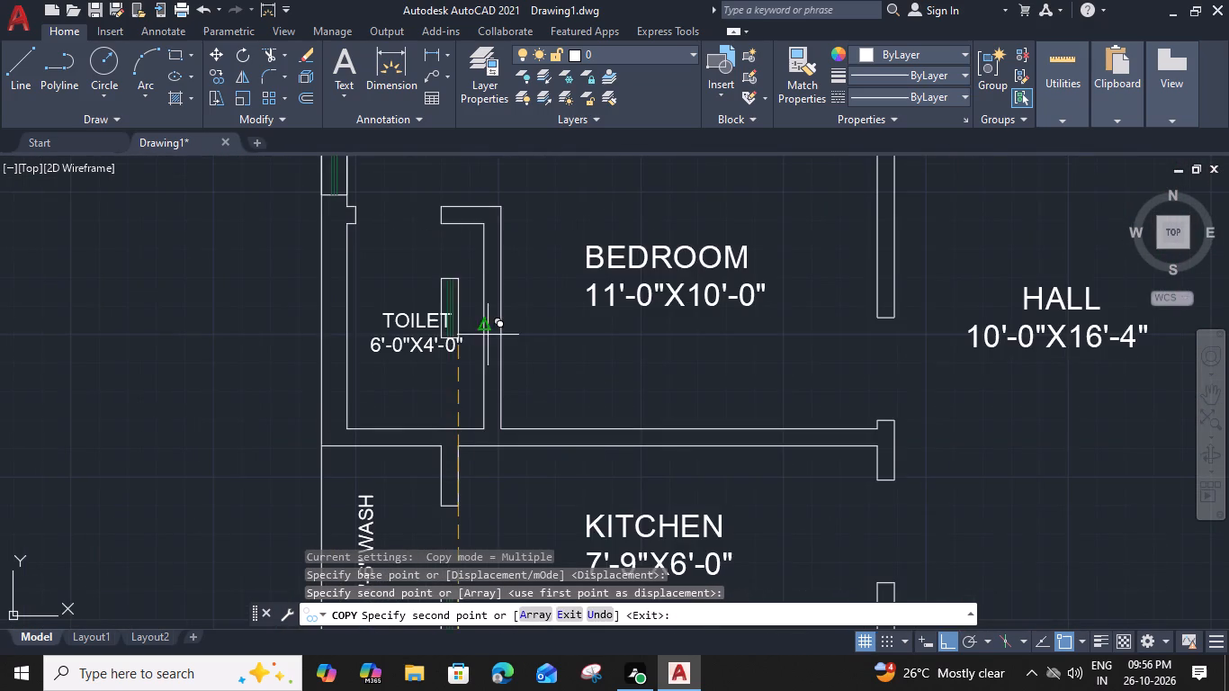
pyautogui.moveTo(516, 209); pyautogui.dragTo(451, 481, button='middle')
pyautogui.scroll(3, 385, 345)
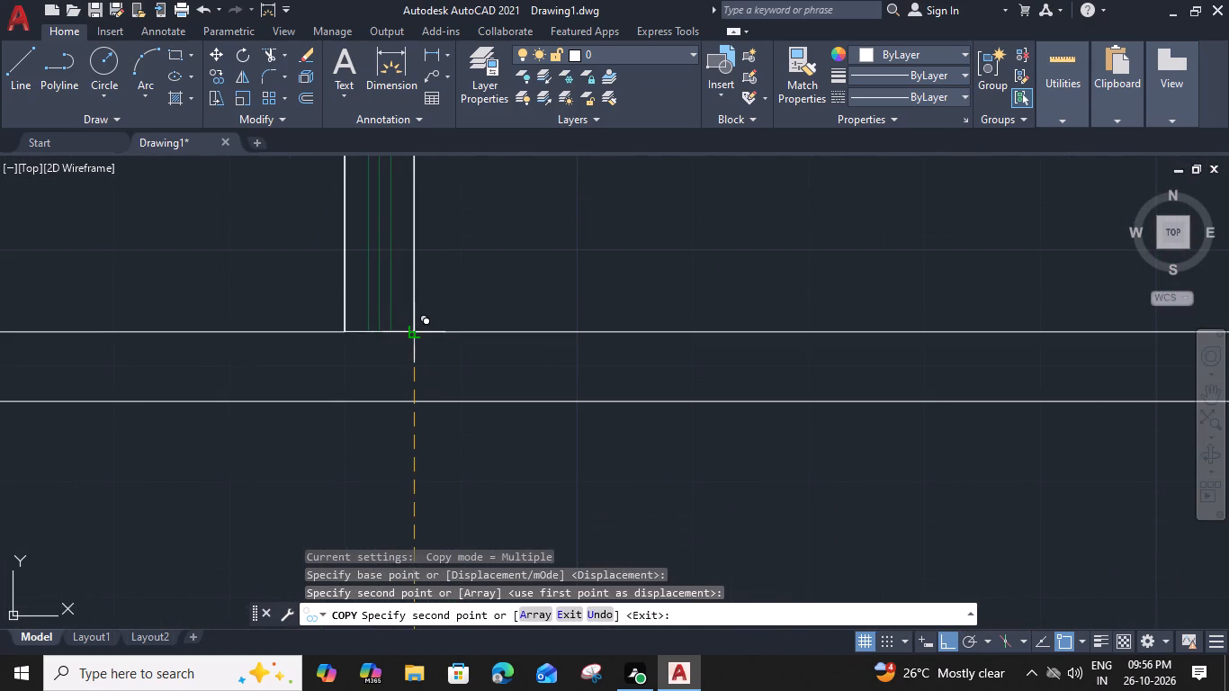
pyautogui.click(413, 337)
pyautogui.scroll(-4, 413, 337)
pyautogui.moveTo(437, 274); pyautogui.dragTo(381, 531, button='middle')
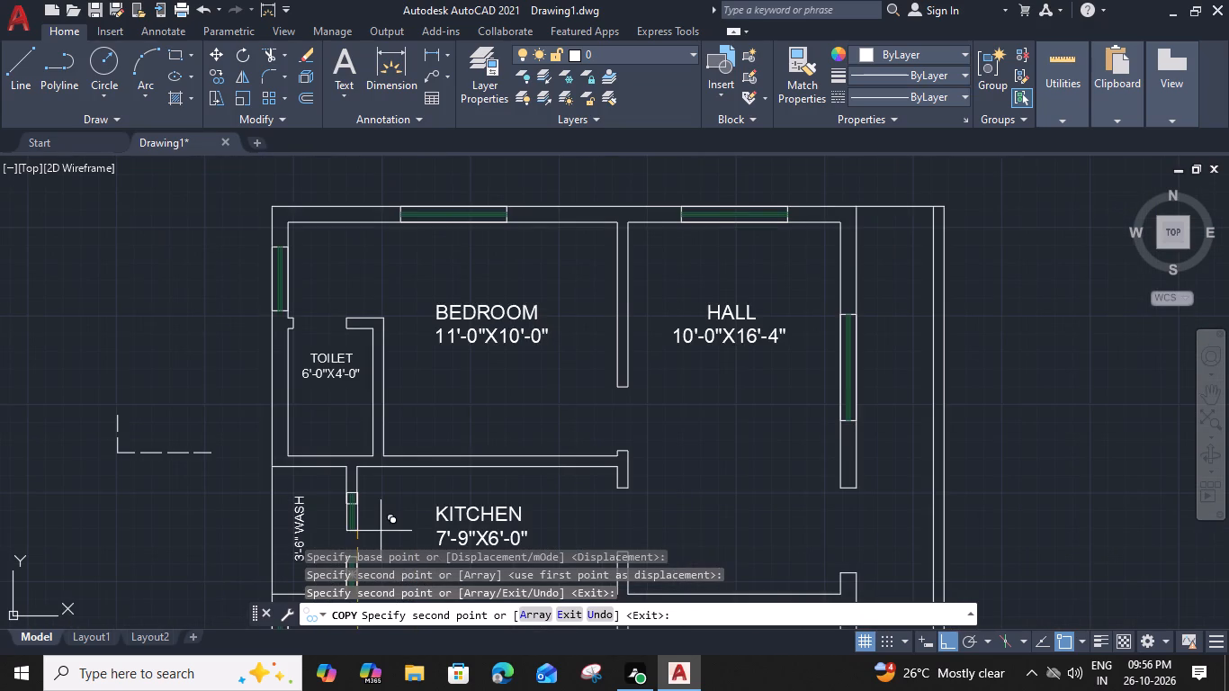
pyautogui.press('Escape')
# Review the window placement across all three units and compare the plan with the original ground floor plan.
pyautogui.scroll(-1, 440, 445)
pyautogui.moveTo(468, 415); pyautogui.dragTo(472, 362, button='middle')
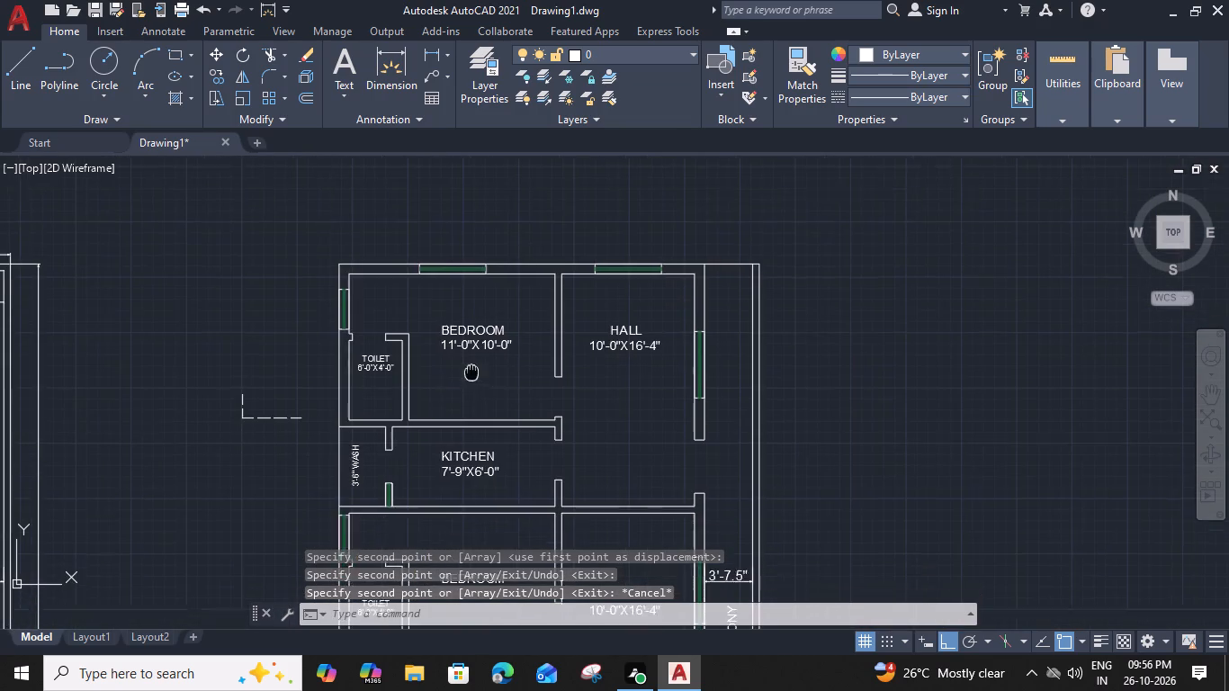
pyautogui.moveTo(472, 362); pyautogui.dragTo(480, 252, button='middle')
pyautogui.scroll(-2, 480, 252)
pyautogui.moveTo(480, 348); pyautogui.dragTo(500, 287, button='middle')
pyautogui.moveTo(545, 315); pyautogui.dragTo(543, 362, button='middle')
pyautogui.moveTo(546, 535); pyautogui.dragTo(573, 412, button='middle')
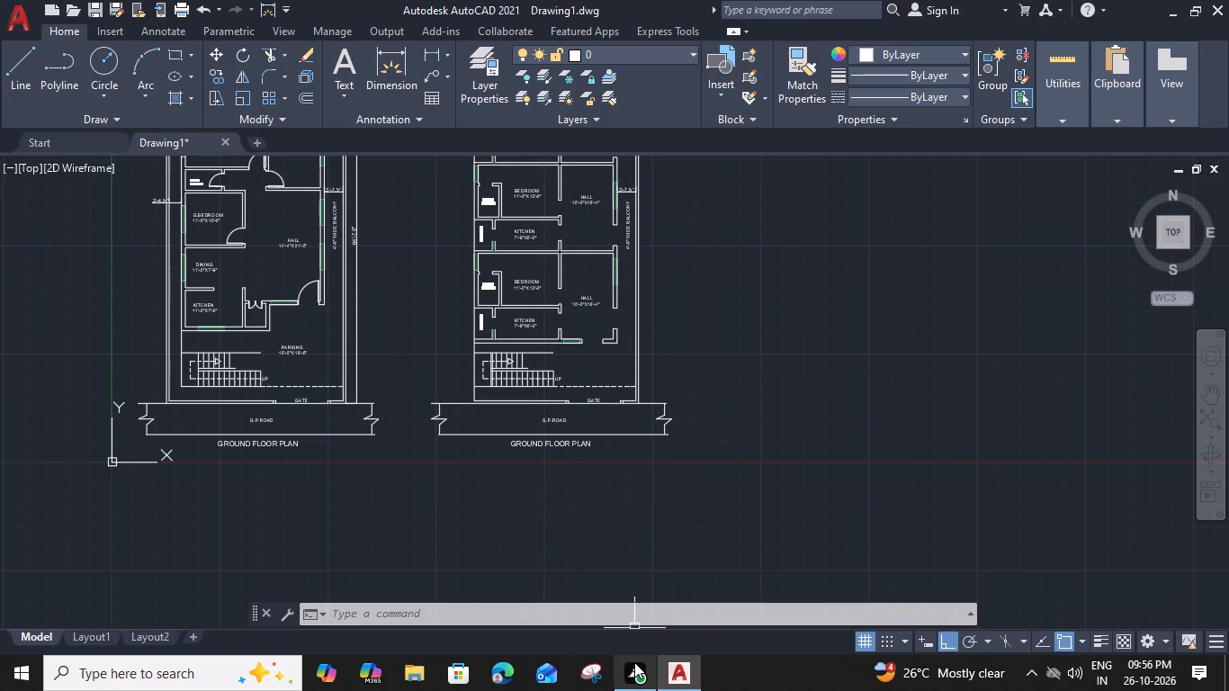